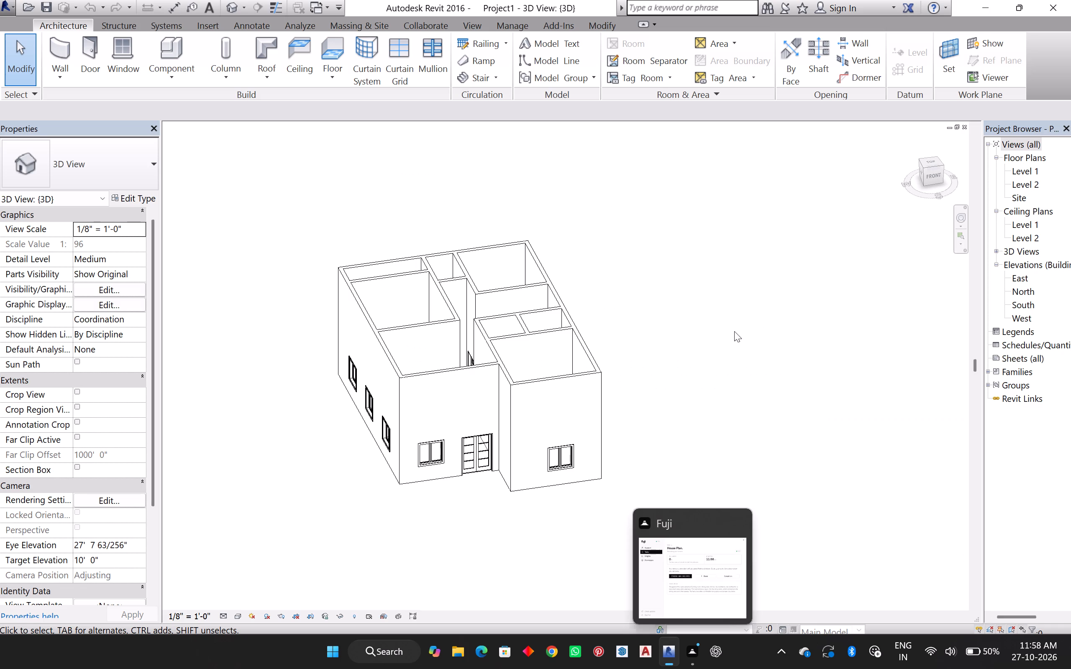
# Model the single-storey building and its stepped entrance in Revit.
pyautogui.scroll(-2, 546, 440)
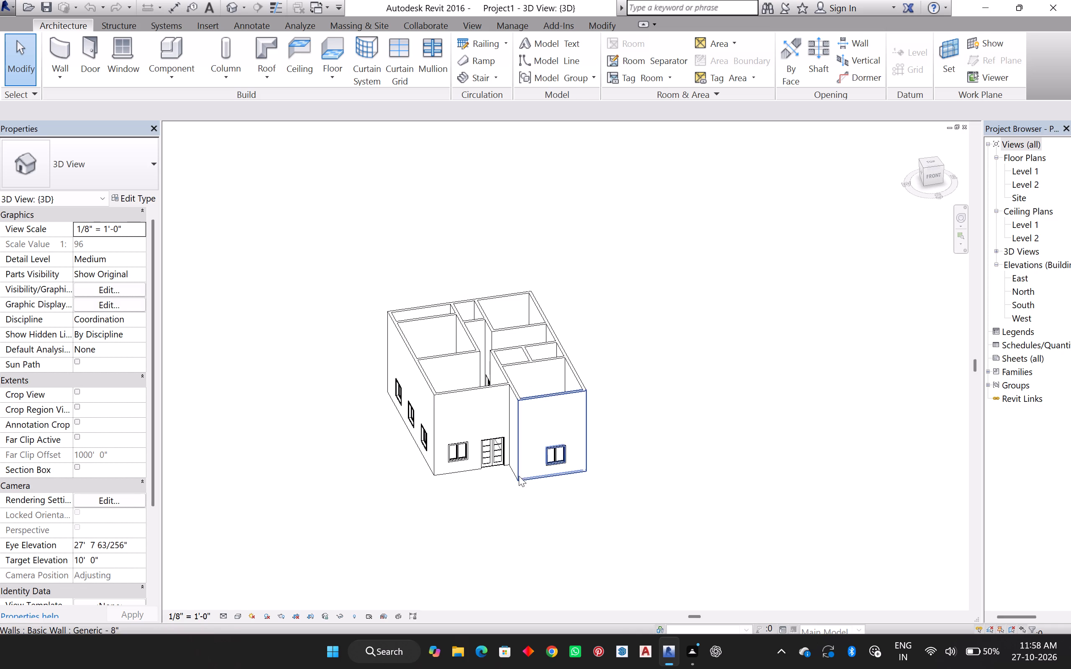
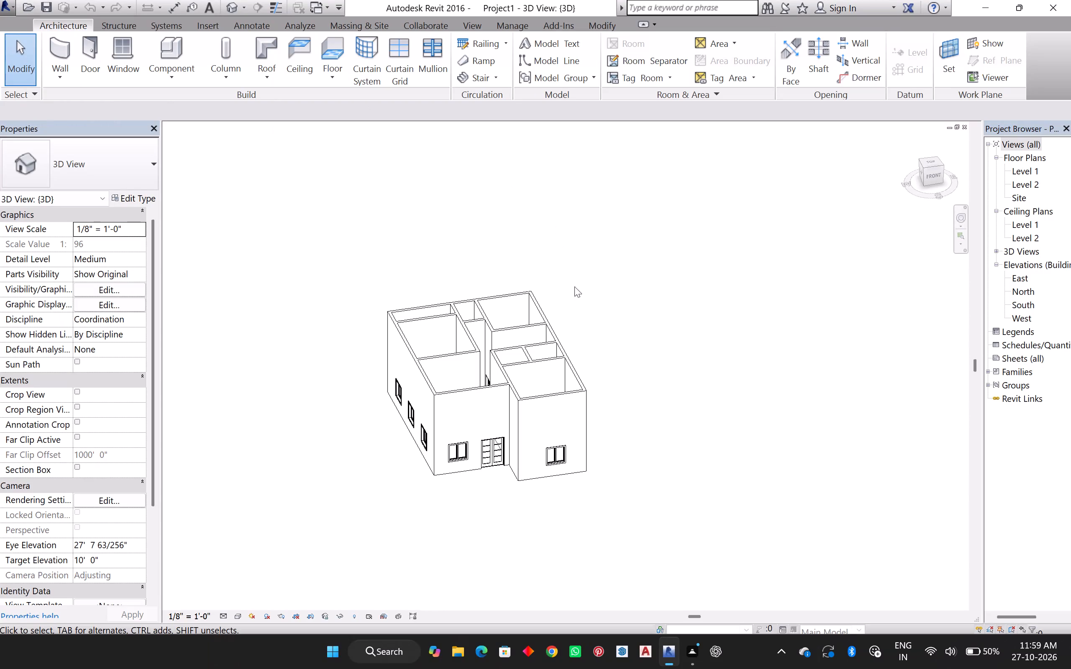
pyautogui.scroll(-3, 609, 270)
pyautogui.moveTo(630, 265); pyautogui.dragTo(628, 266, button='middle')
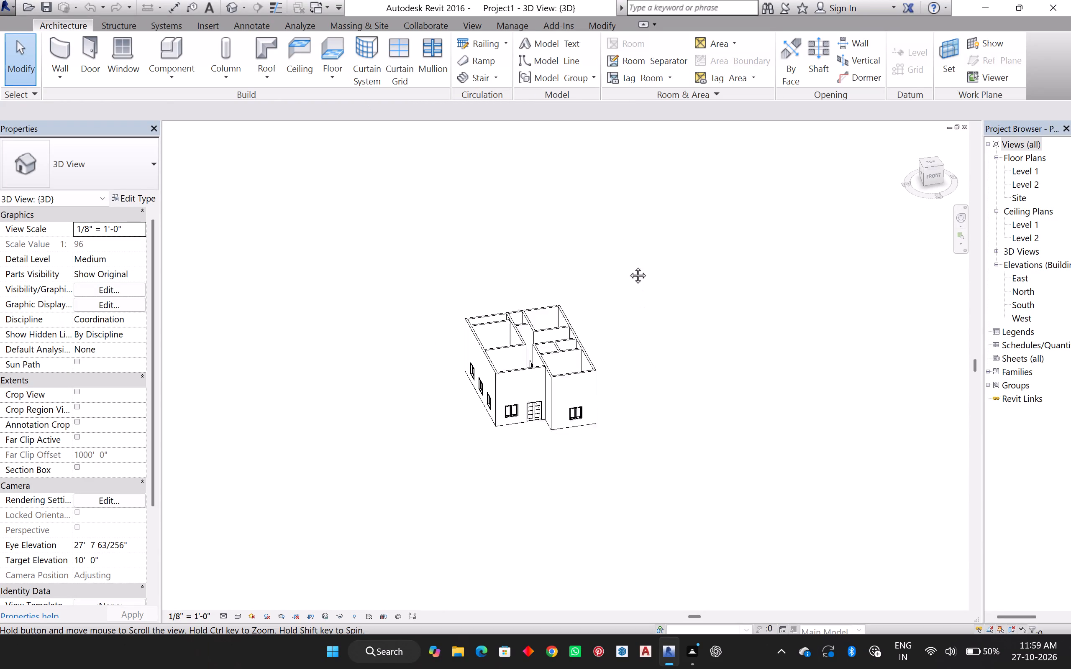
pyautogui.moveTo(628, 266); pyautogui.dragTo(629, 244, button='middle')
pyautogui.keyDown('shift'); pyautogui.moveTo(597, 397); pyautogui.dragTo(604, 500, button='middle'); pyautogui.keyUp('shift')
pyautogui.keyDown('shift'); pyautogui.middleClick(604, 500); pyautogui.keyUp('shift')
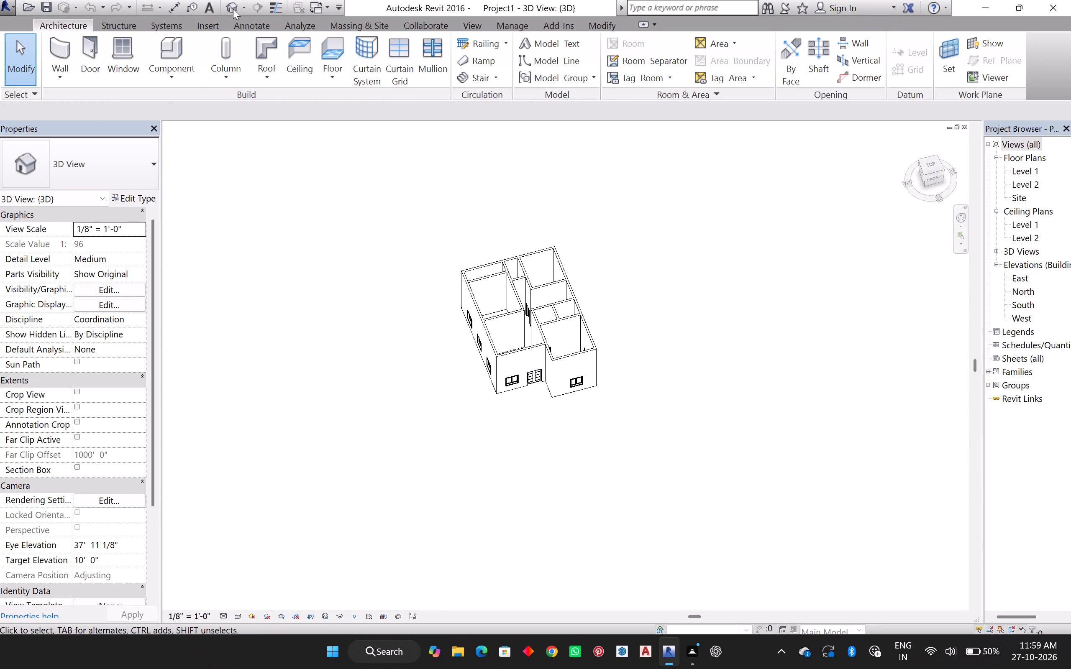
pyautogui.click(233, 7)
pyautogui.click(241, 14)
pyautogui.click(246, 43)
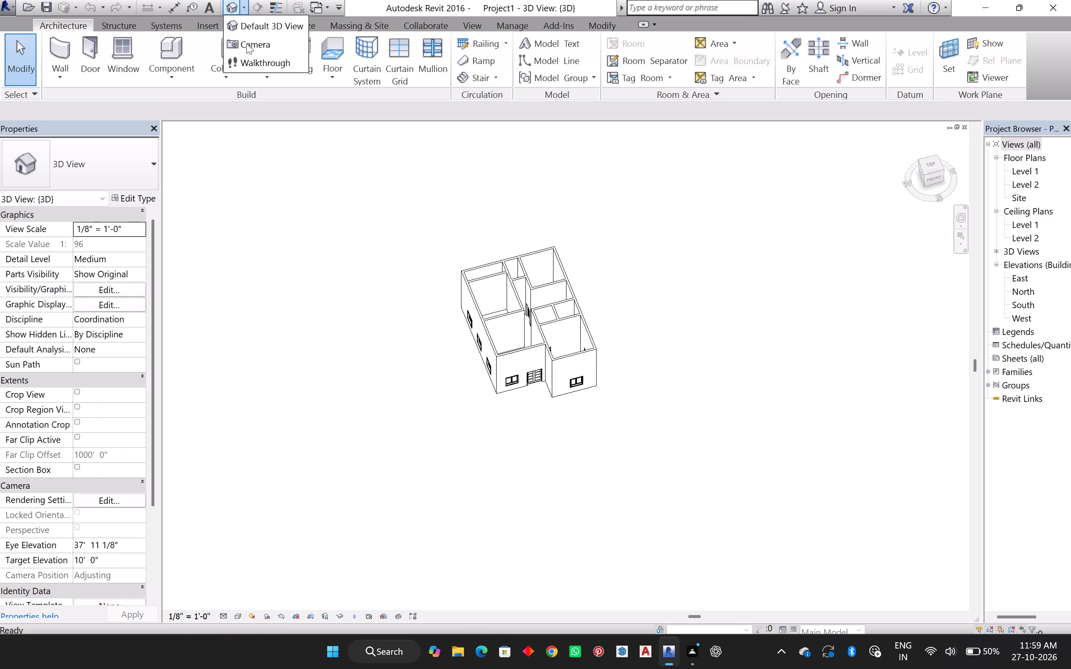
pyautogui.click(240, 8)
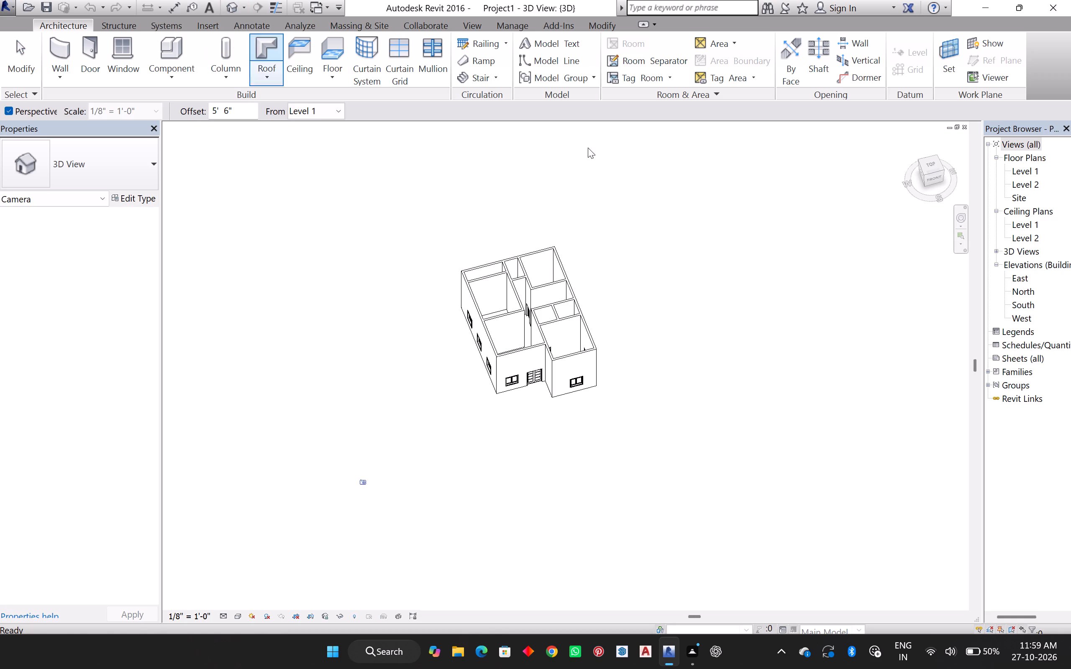
# Open the Level 1 floor plan view.
pyautogui.click(1043, 174)
pyautogui.click(1030, 173)
pyautogui.click(1030, 173)
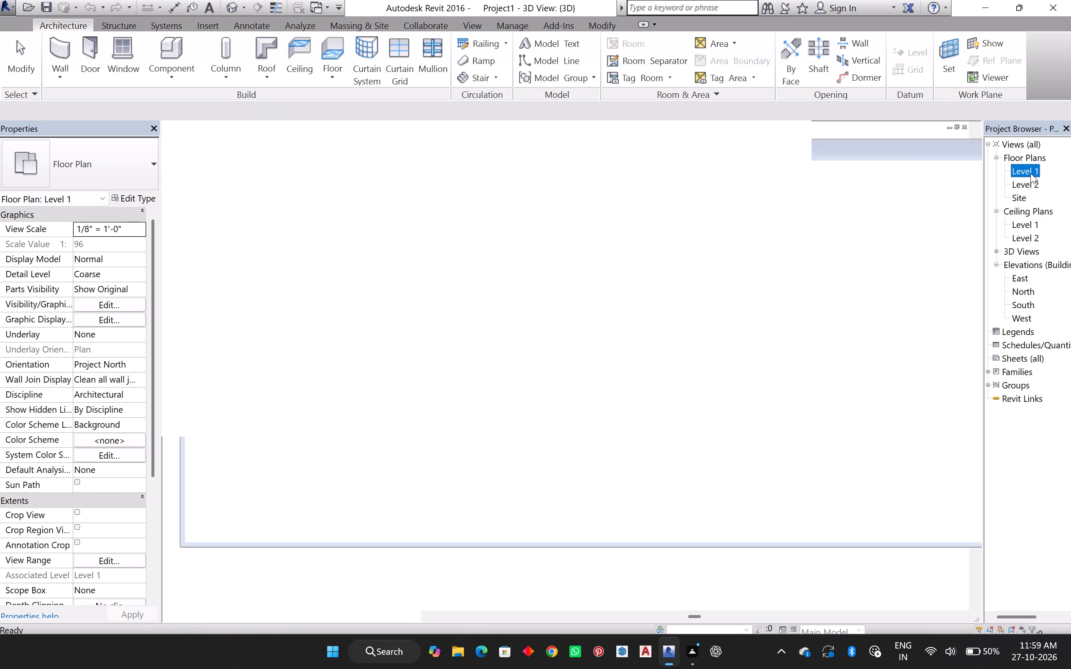
# Delete the entire house from the Level 1 plan, including all walls, doors and windows, keeping the elevation markers.
pyautogui.scroll(7, 822, 270)
pyautogui.scroll(-1, 822, 271)
pyautogui.scroll(3, 822, 271)
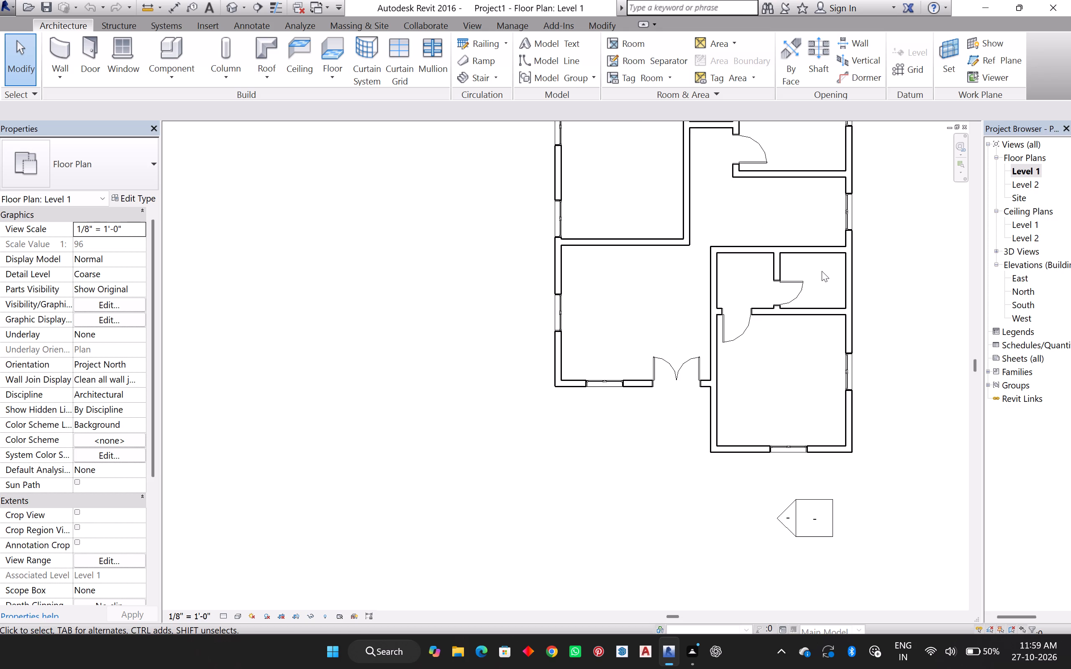
pyautogui.keyDown('shift'); pyautogui.moveTo(822, 271); pyautogui.dragTo(710, 348, button='middle'); pyautogui.keyUp('shift')
pyautogui.scroll(-5, 698, 330)
pyautogui.keyDown('shift'); pyautogui.moveTo(713, 311); pyautogui.dragTo(692, 351, button='middle'); pyautogui.keyUp('shift')
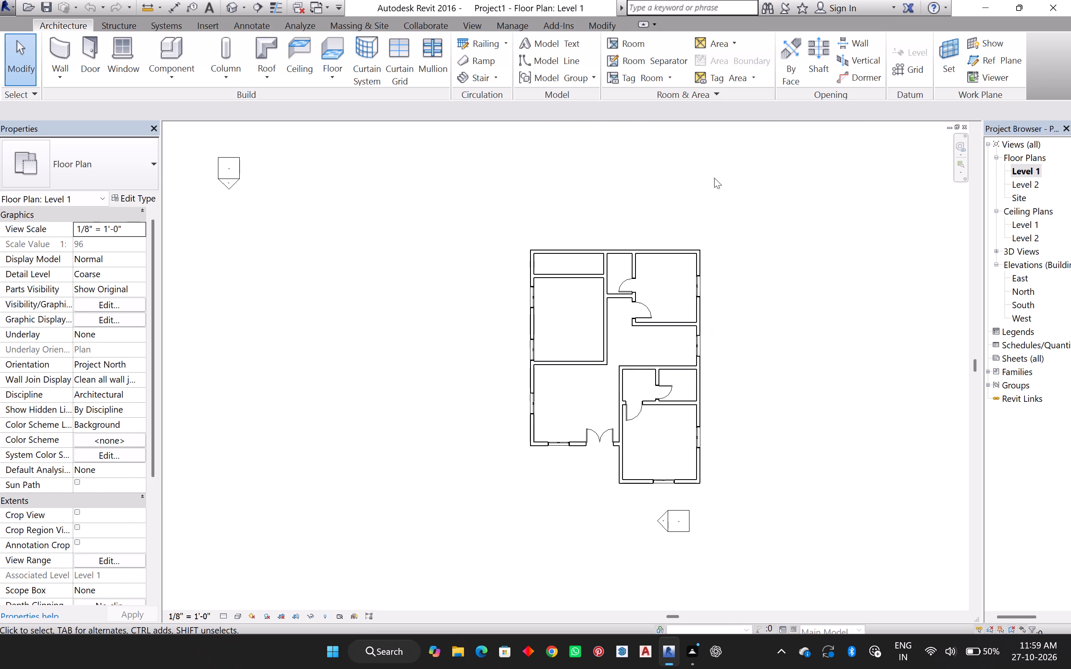
pyautogui.moveTo(752, 201); pyautogui.dragTo(475, 504)
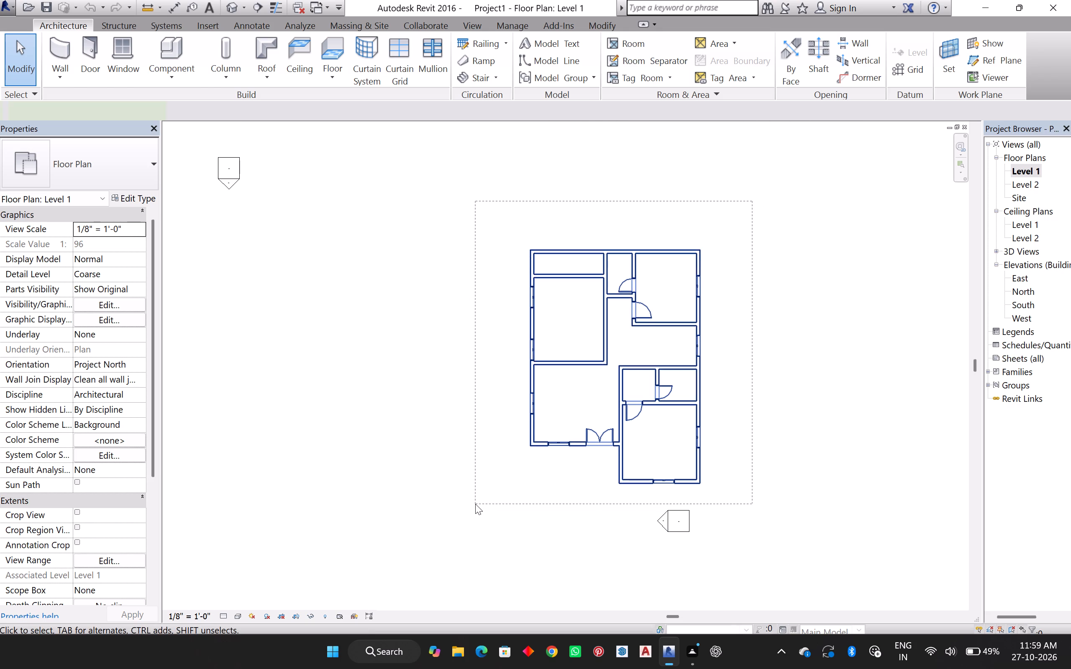
pyautogui.press('Delete')
pyautogui.press('Delete')
pyautogui.press('Delete')
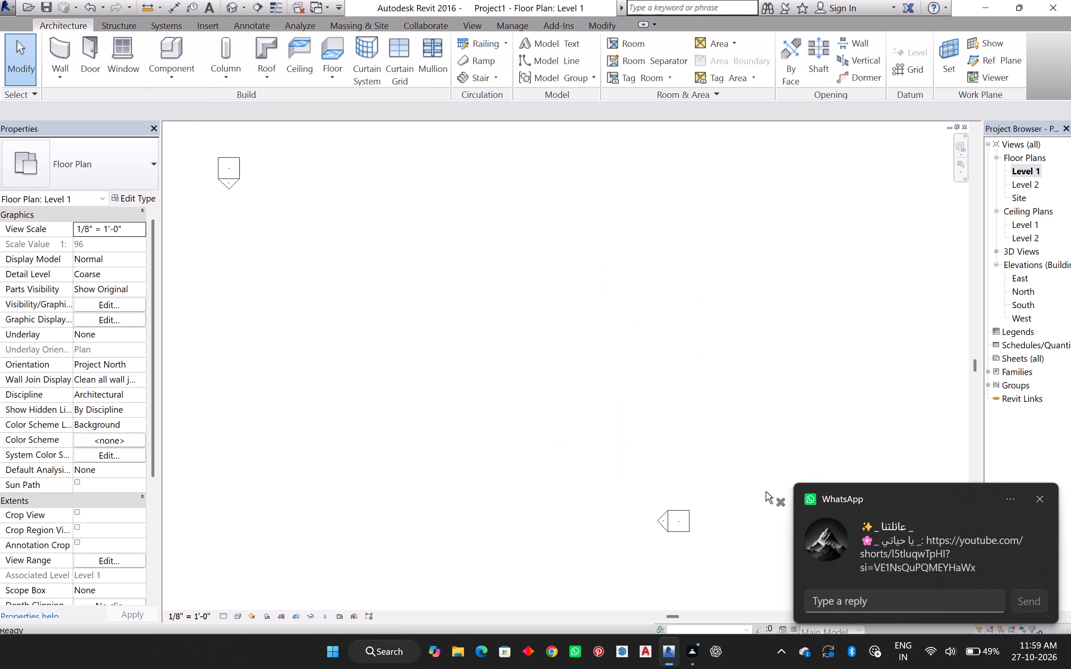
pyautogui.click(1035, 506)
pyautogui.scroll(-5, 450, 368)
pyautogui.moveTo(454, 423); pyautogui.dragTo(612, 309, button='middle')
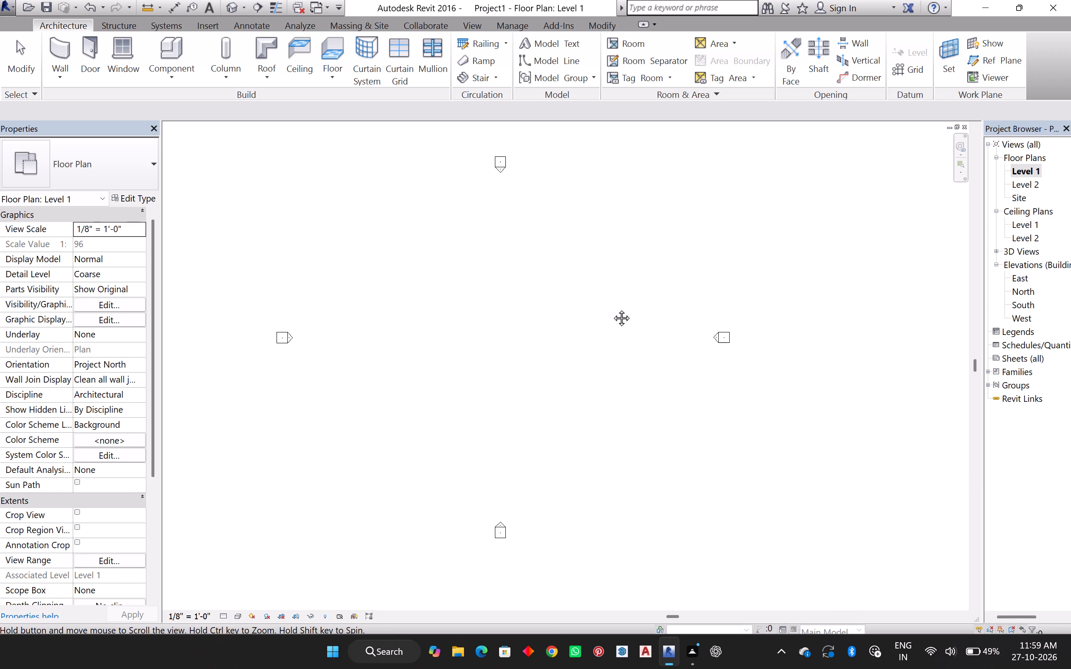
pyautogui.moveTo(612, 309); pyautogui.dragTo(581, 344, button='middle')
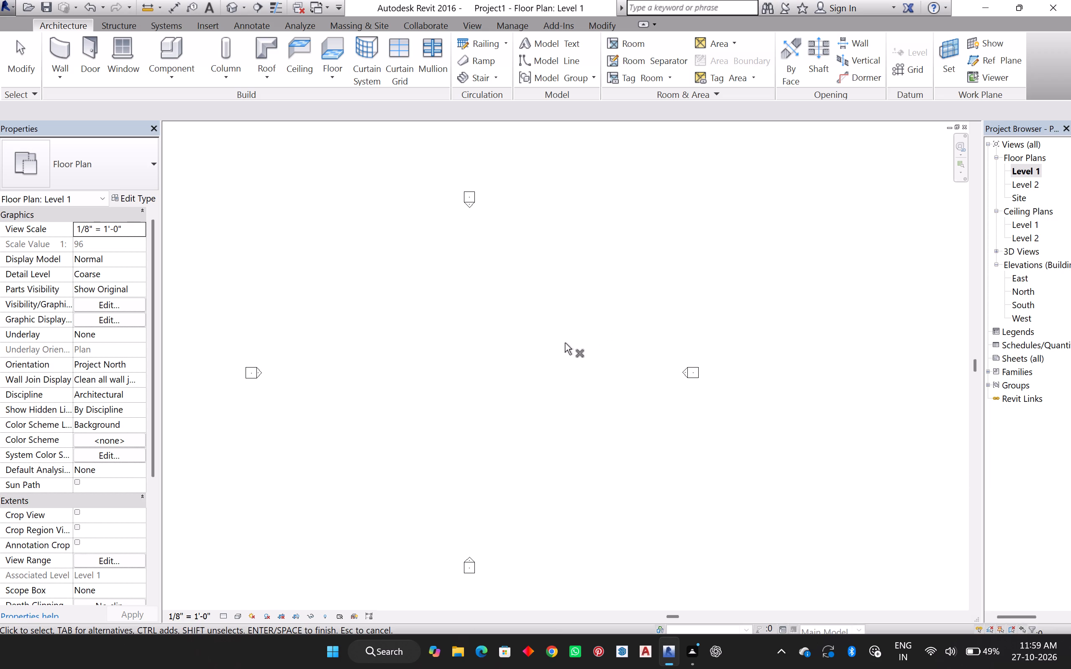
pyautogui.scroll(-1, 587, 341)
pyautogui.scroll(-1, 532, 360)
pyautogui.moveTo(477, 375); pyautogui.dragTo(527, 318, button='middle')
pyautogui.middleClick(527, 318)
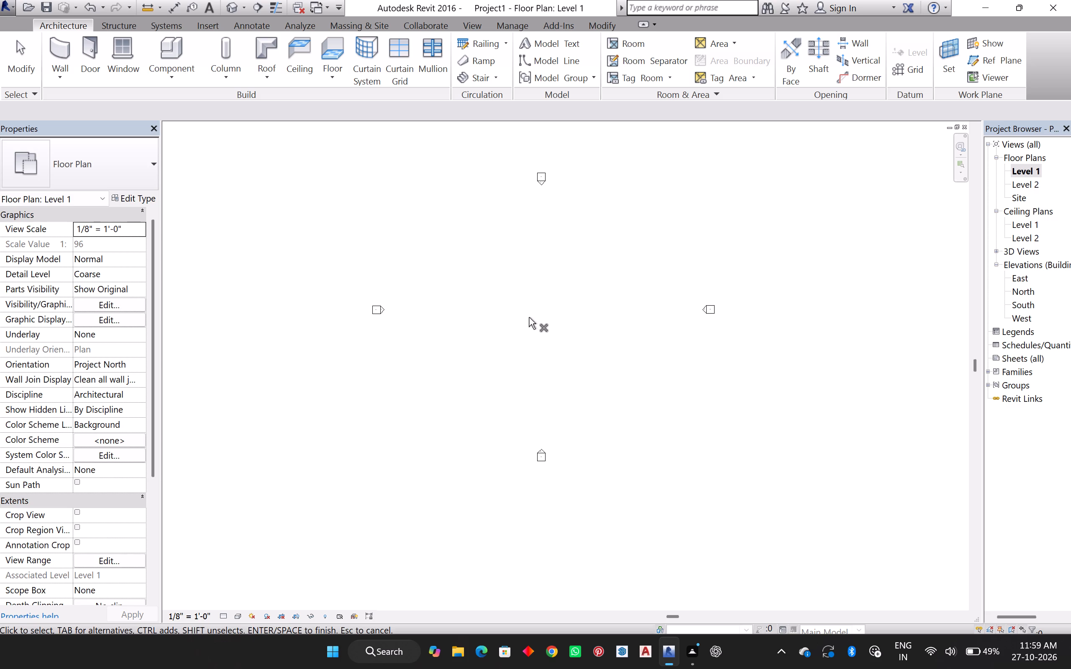
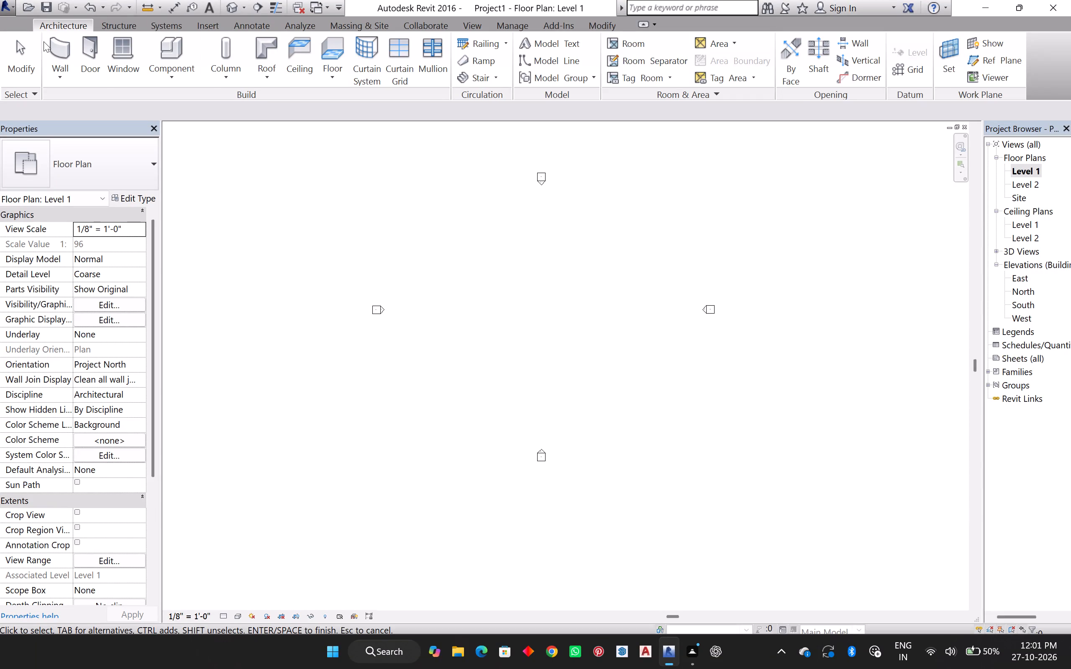
# Draw a rectangle of Generic - 8" walls about 80' wide by 88' deep between the elevation markers on Level 1.
pyautogui.click(69, 39)
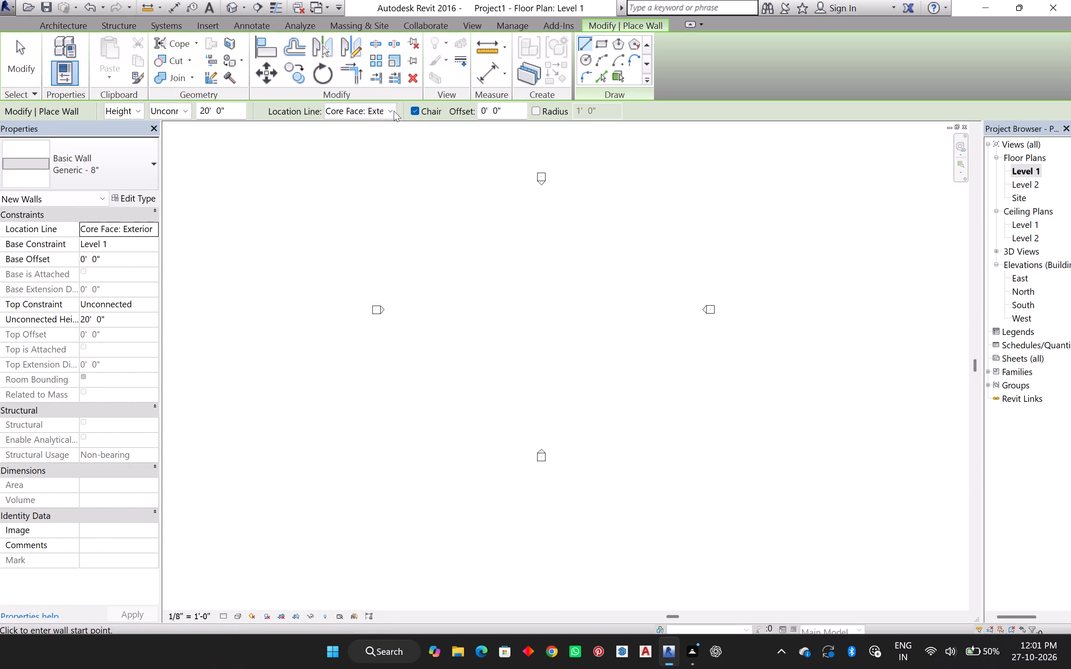
pyautogui.click(115, 156)
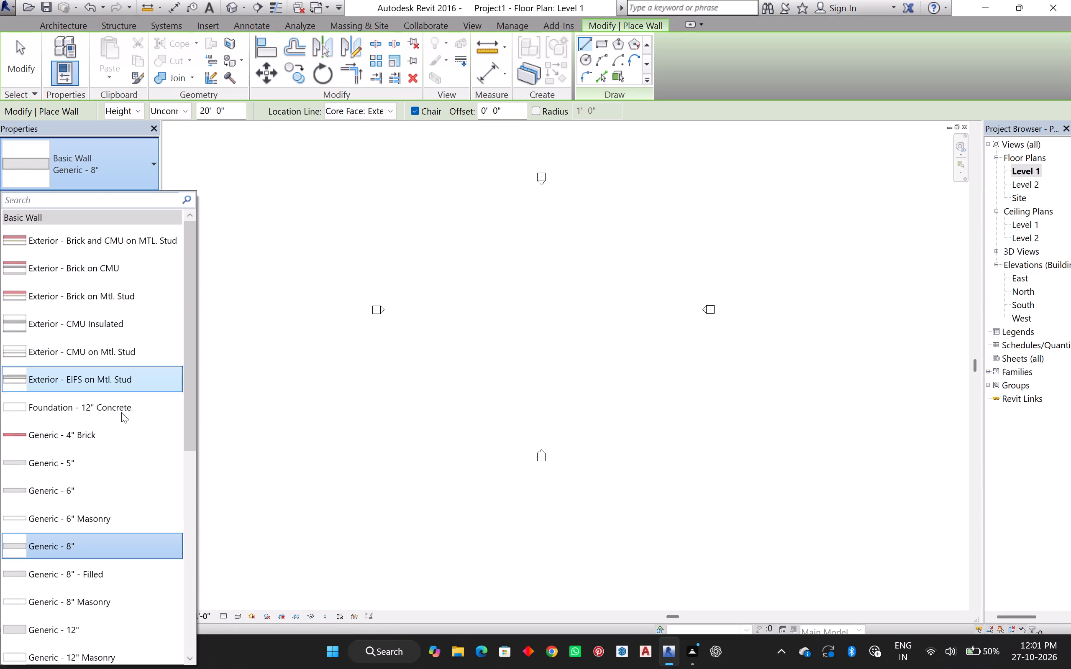
pyautogui.click(130, 554)
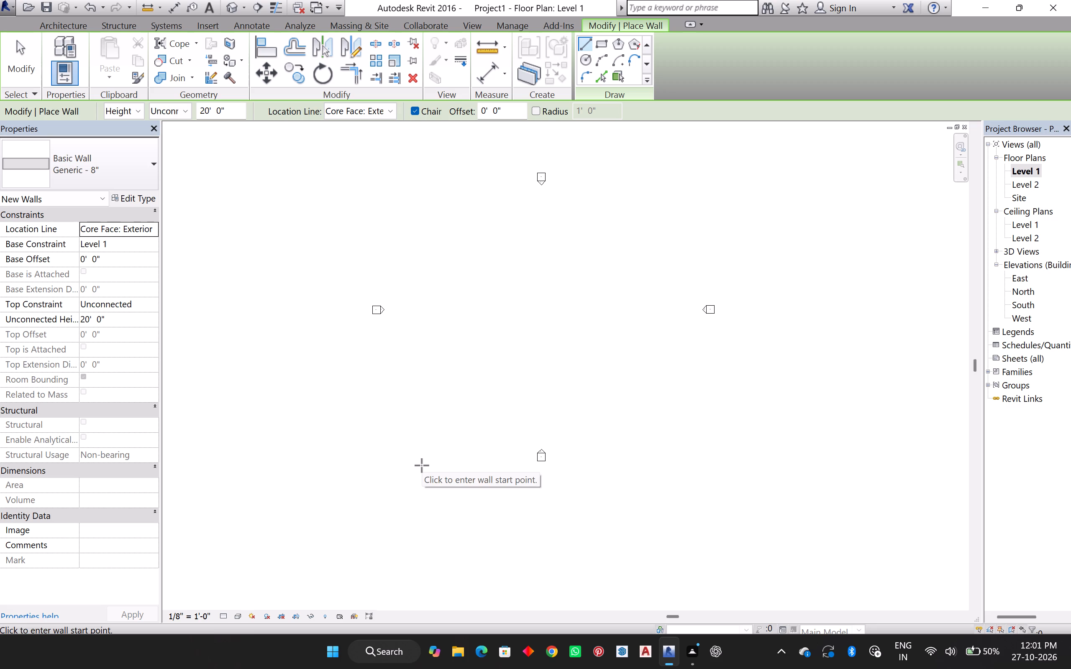
pyautogui.click(605, 38)
pyautogui.click(459, 204)
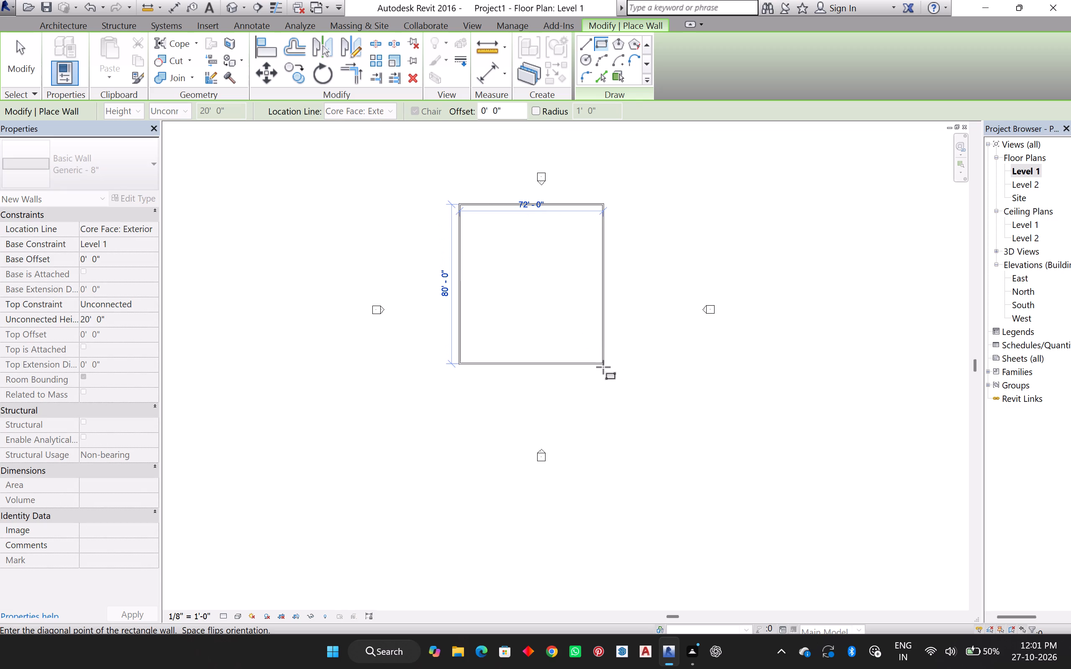
pyautogui.click(622, 380)
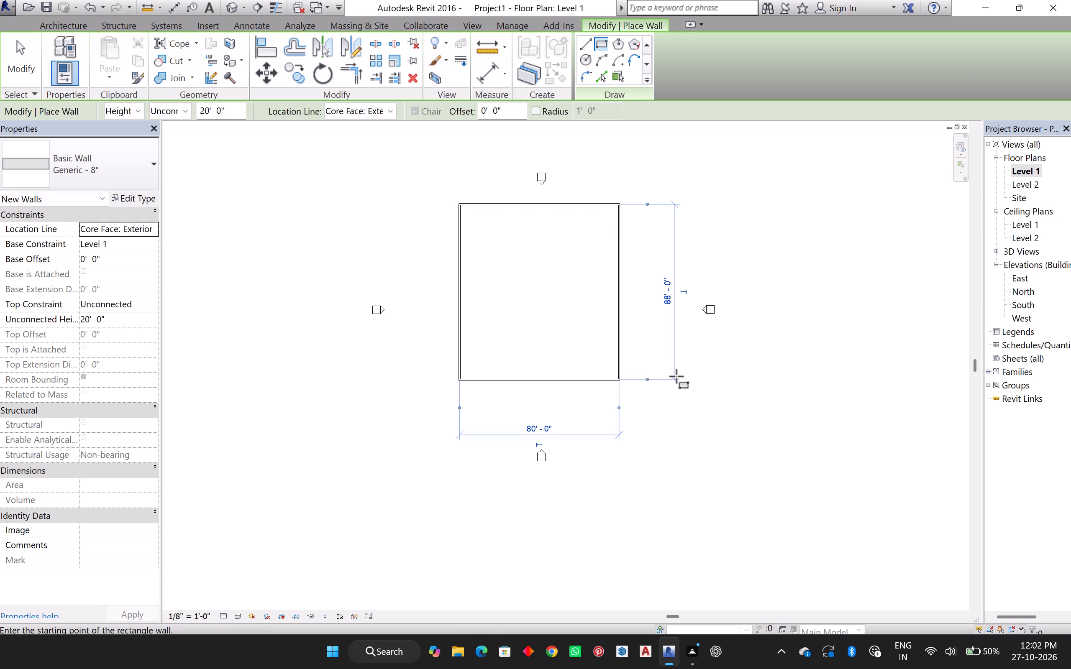
pyautogui.press('Escape')
pyautogui.press('Escape')
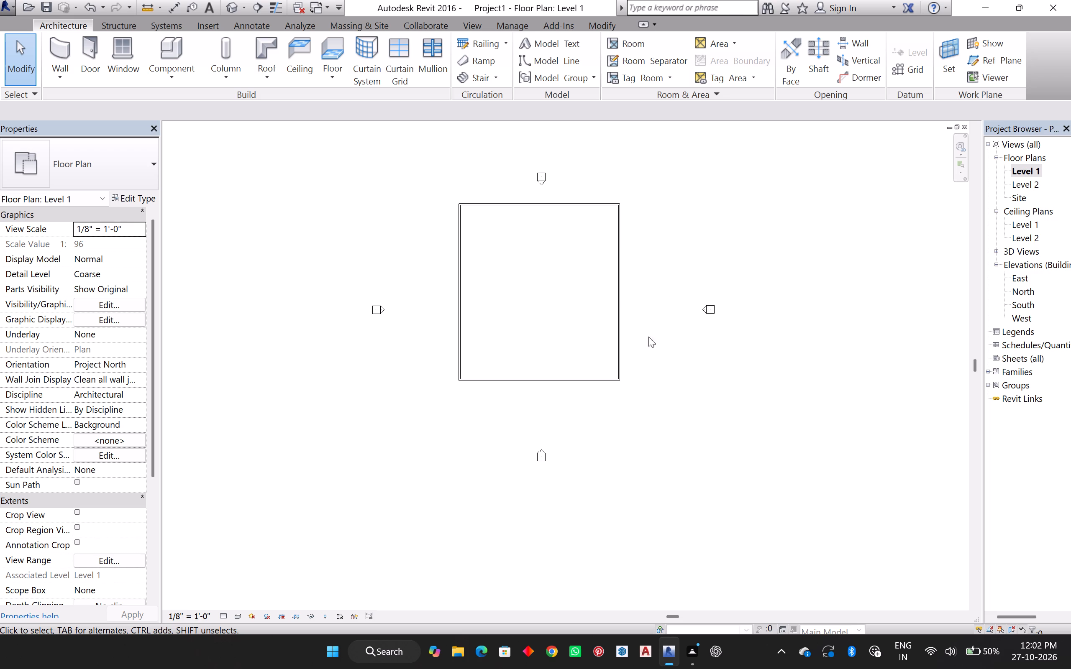
# Move the north wall by setting its distance from the south wall to 44'.
pyautogui.click(581, 208)
pyautogui.click(664, 295)
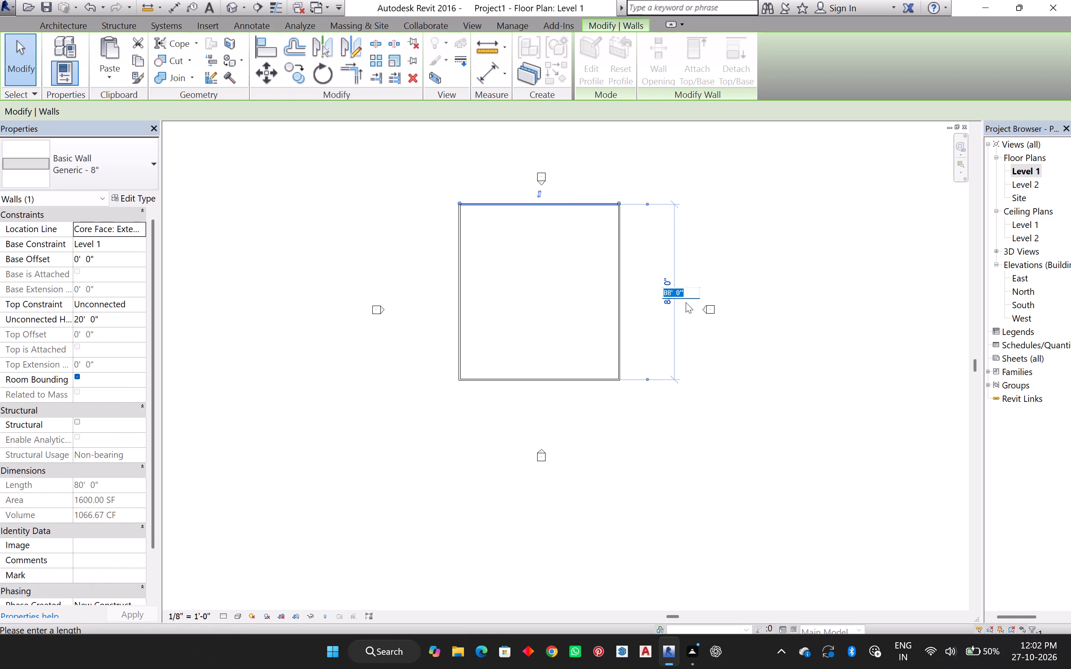
pyautogui.press('BackSpace')
pyautogui.press('BackSpace')
pyautogui.press('BackSpace')
pyautogui.write('44')
pyautogui.press("'")
pyautogui.press('Return')
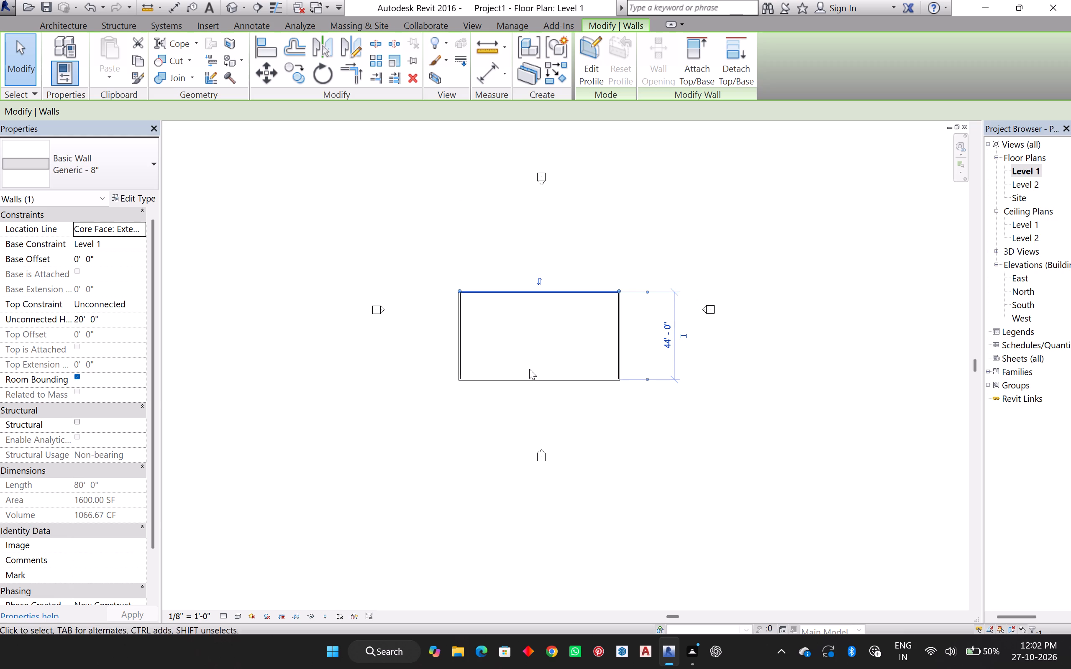
# Move the east wall by setting its distance from the west wall to 32'.
pyautogui.click(620, 339)
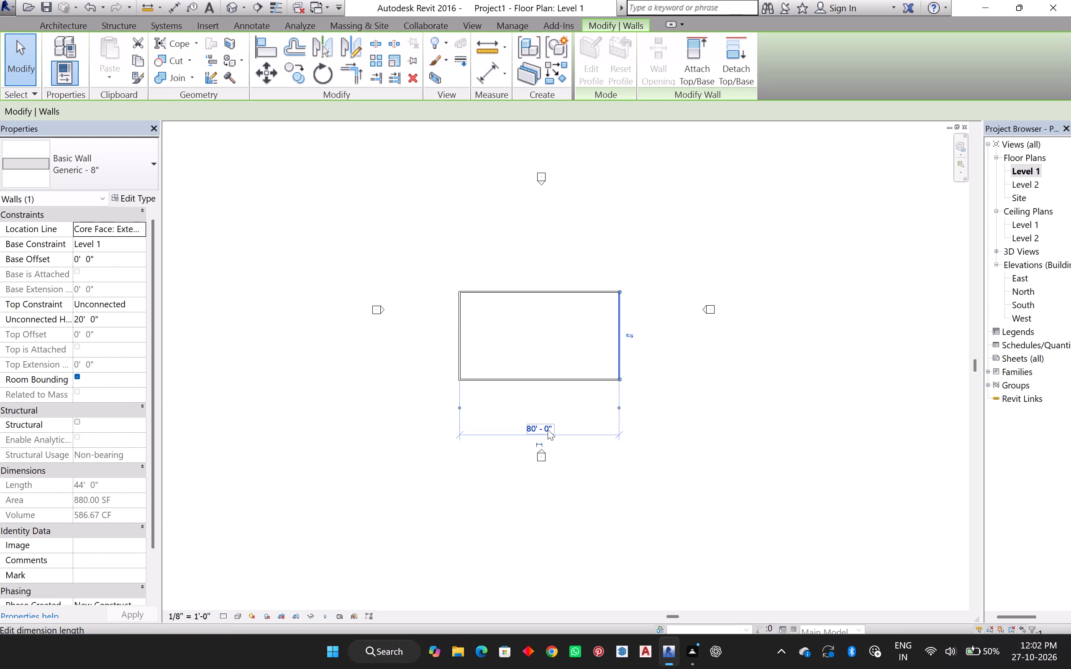
pyautogui.click(548, 429)
pyautogui.press('BackSpace')
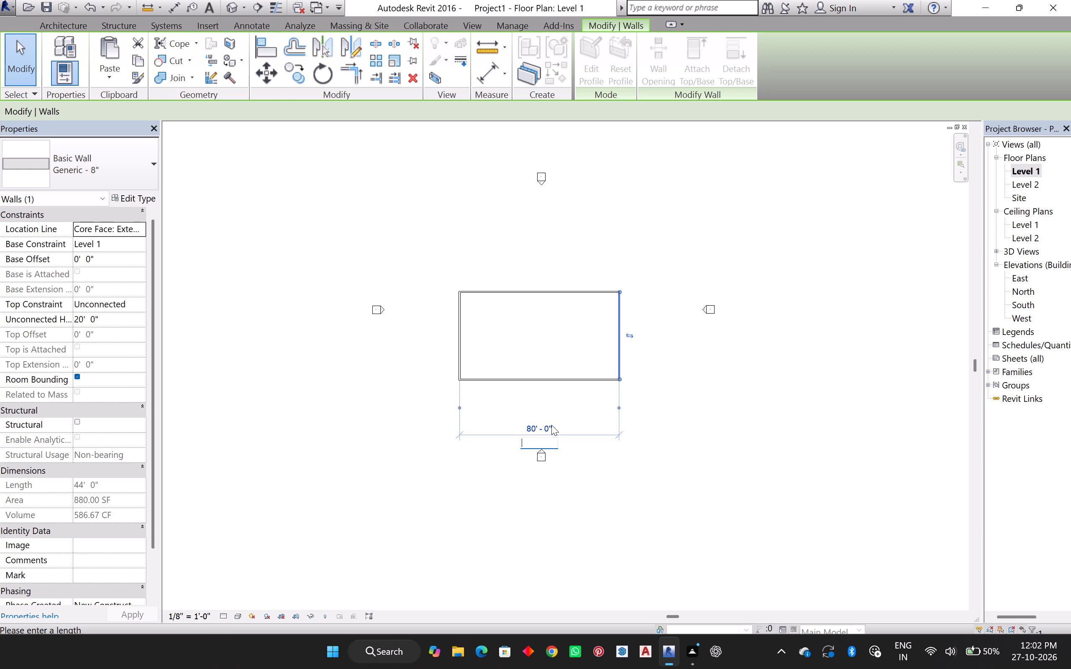
pyautogui.write("32'")
pyautogui.press('Return')
# Shift the width dimension's witness lines to the outer faces of the west and east walls and set the overall width to 32'.
pyautogui.scroll(6, 484, 384)
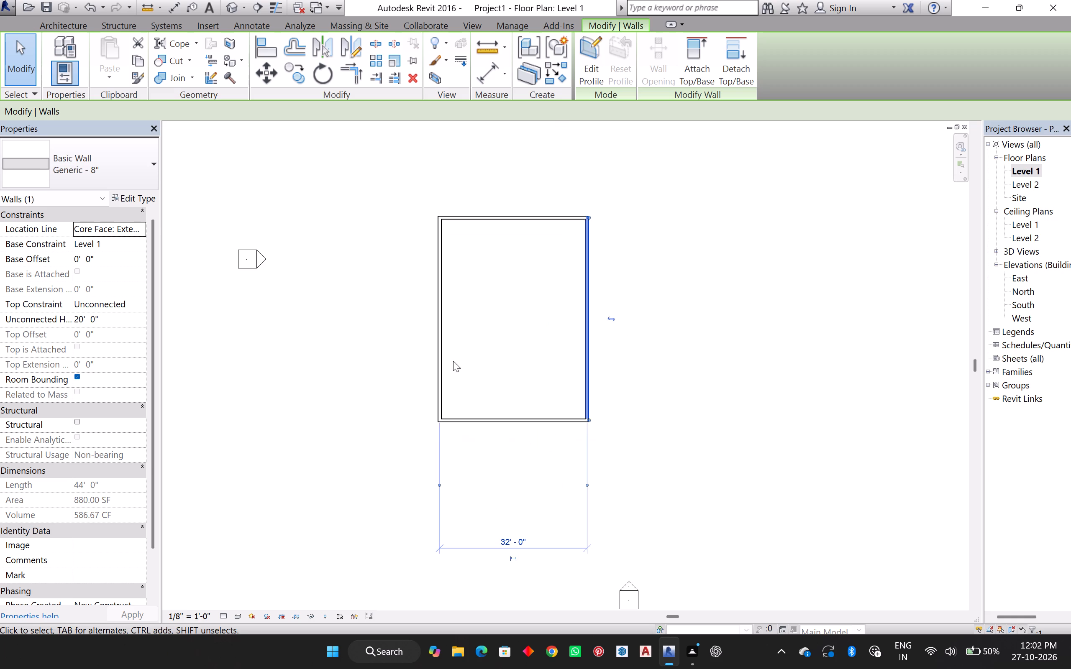
pyautogui.scroll(7, 412, 533)
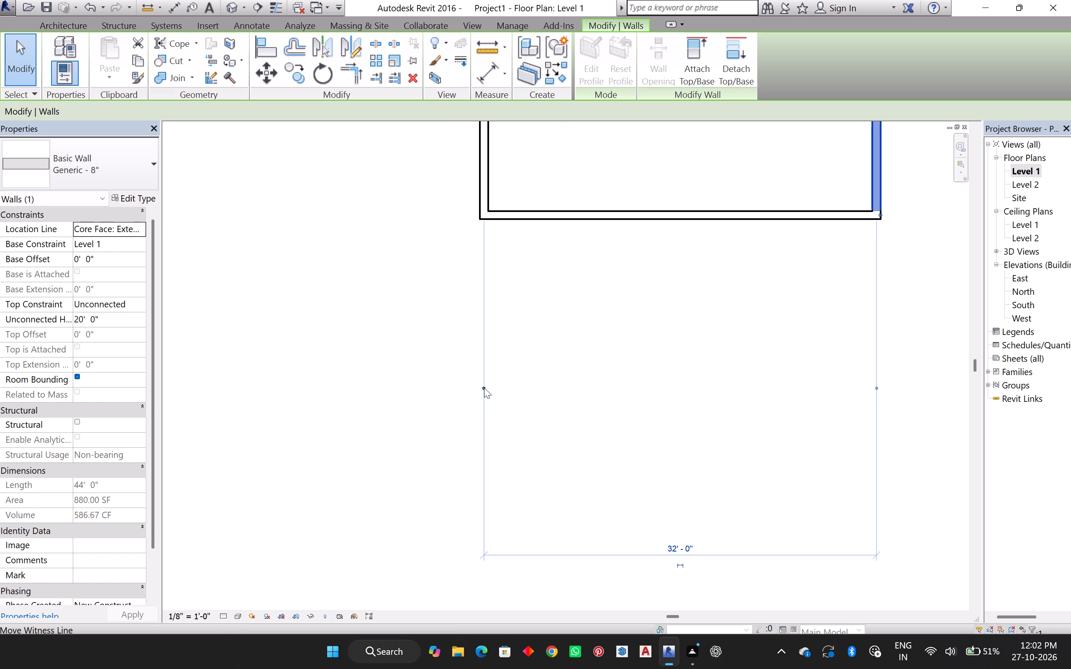
pyautogui.click(484, 388)
pyautogui.click(488, 389)
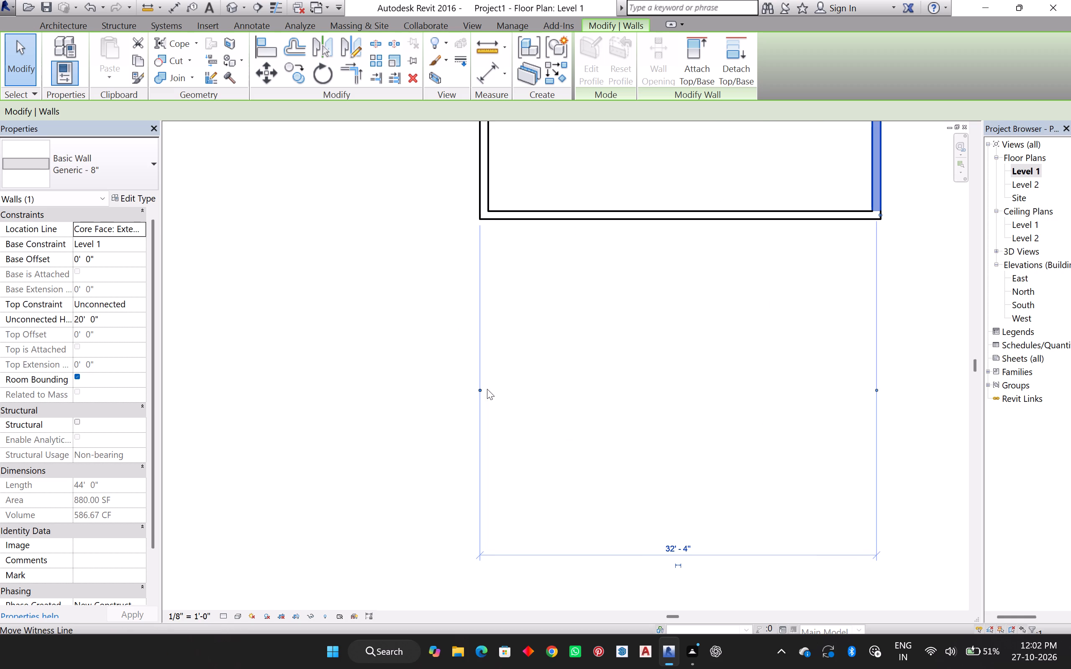
pyautogui.click(880, 388)
pyautogui.click(875, 390)
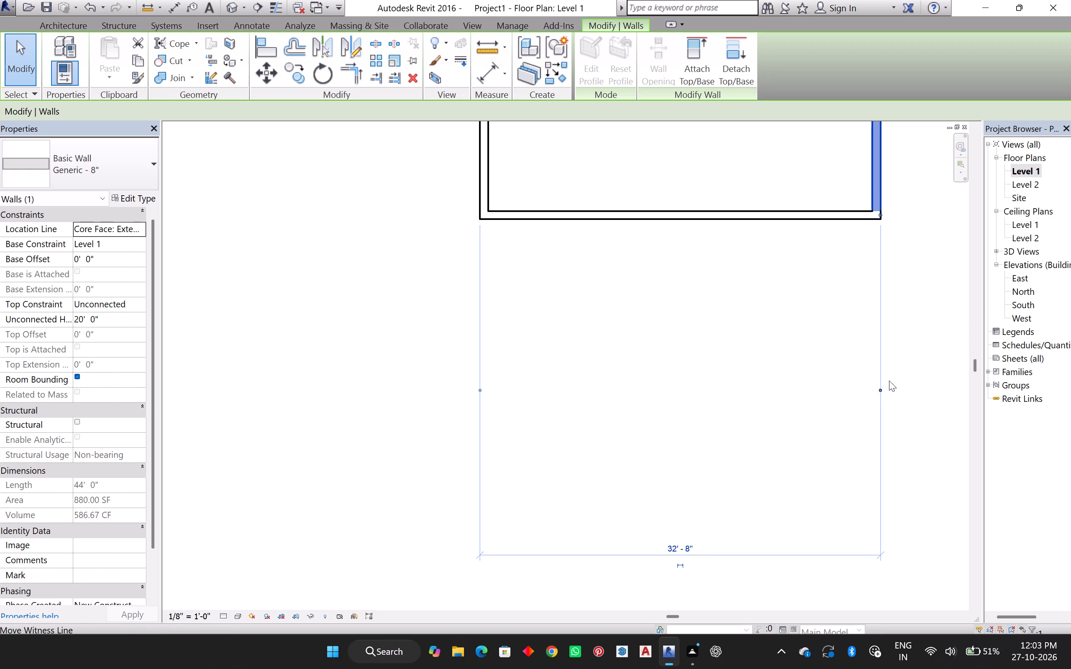
pyautogui.click(687, 552)
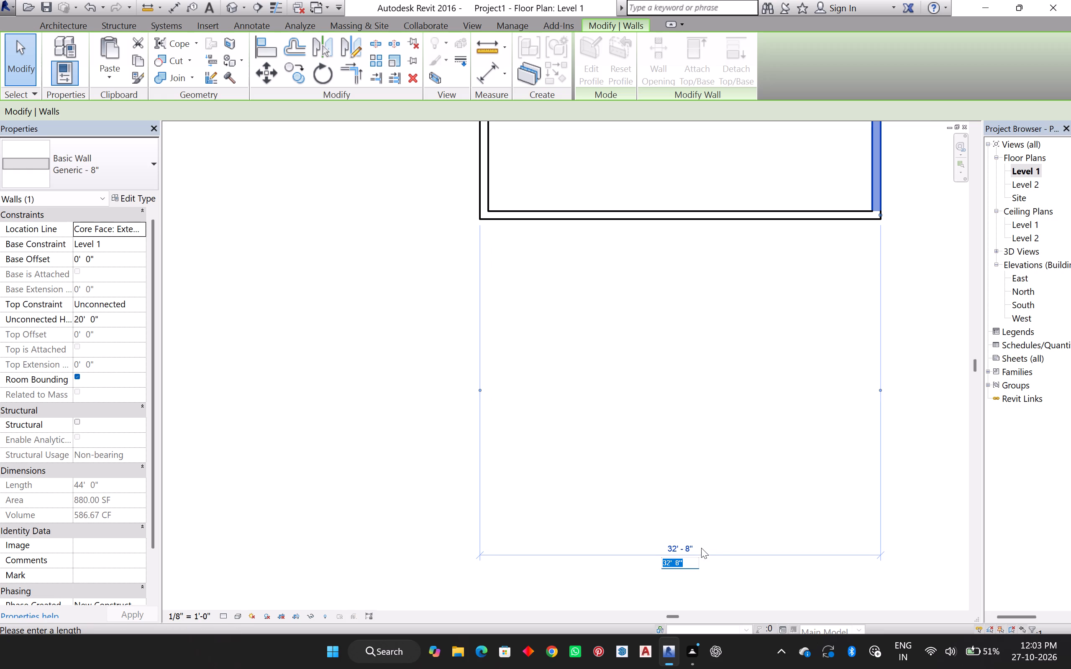
pyautogui.press('BackSpace')
pyautogui.press('BackSpace')
pyautogui.write("32'")
pyautogui.press('Return')
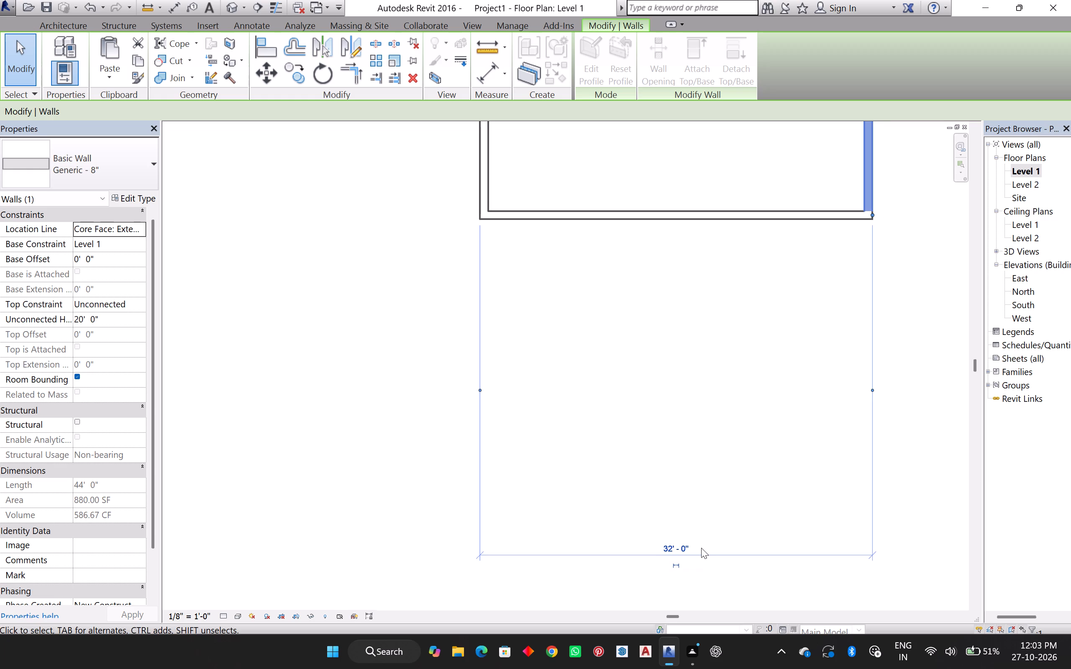
# Select the south wall, shift its dimension's witness lines to its outer face and the north wall's centerline, and set the distance to 44'.
pyautogui.scroll(-2, 766, 328)
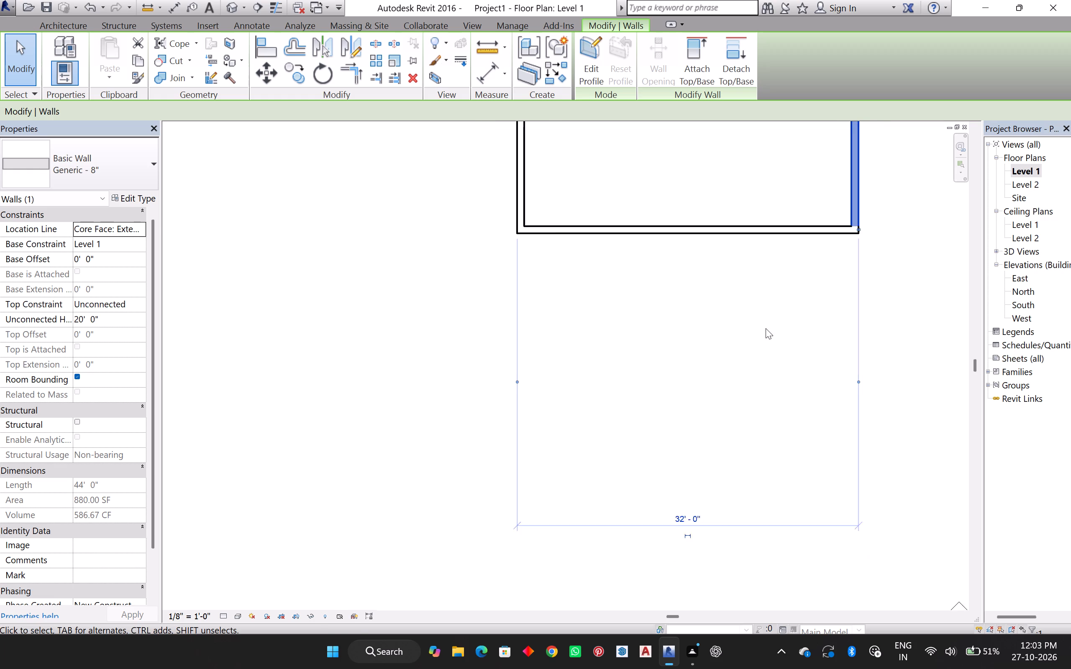
pyautogui.scroll(-1, 766, 328)
pyautogui.moveTo(766, 330); pyautogui.dragTo(714, 515, button='middle')
pyautogui.click(737, 447)
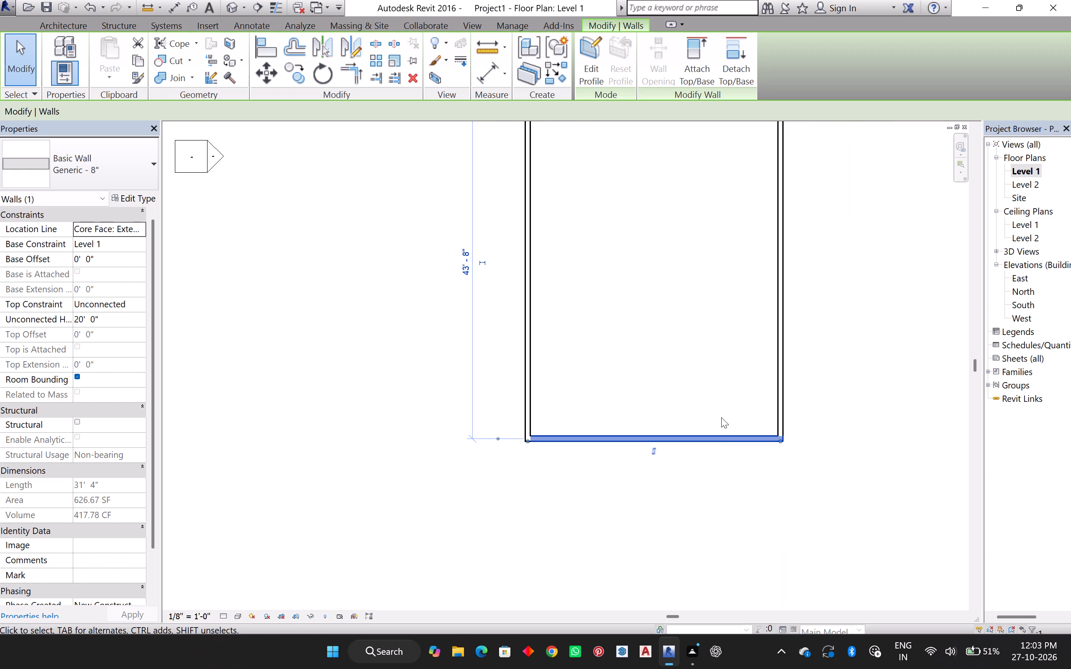
pyautogui.click(500, 439)
pyautogui.click(499, 434)
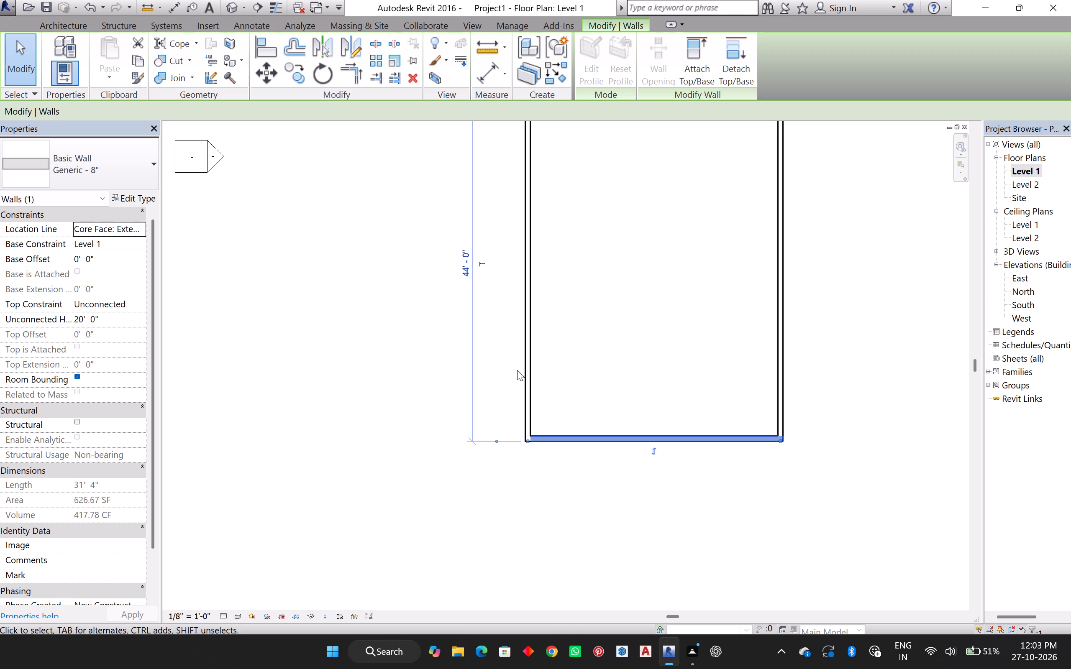
pyautogui.moveTo(517, 370); pyautogui.dragTo(483, 627, button='middle')
pyautogui.middleClick(483, 626)
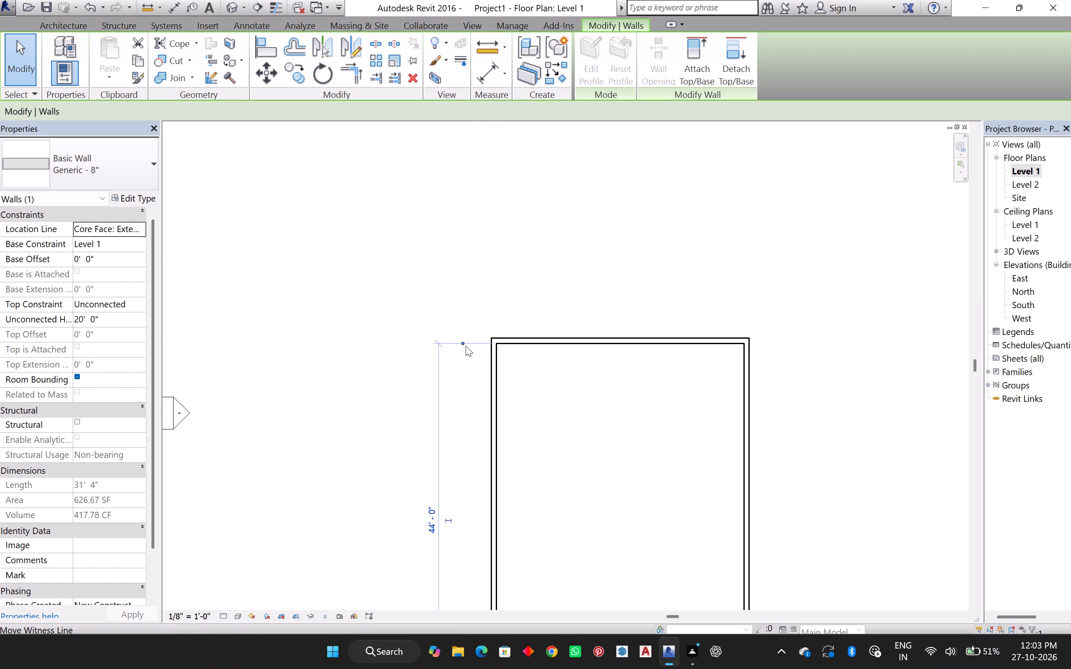
pyautogui.click(464, 342)
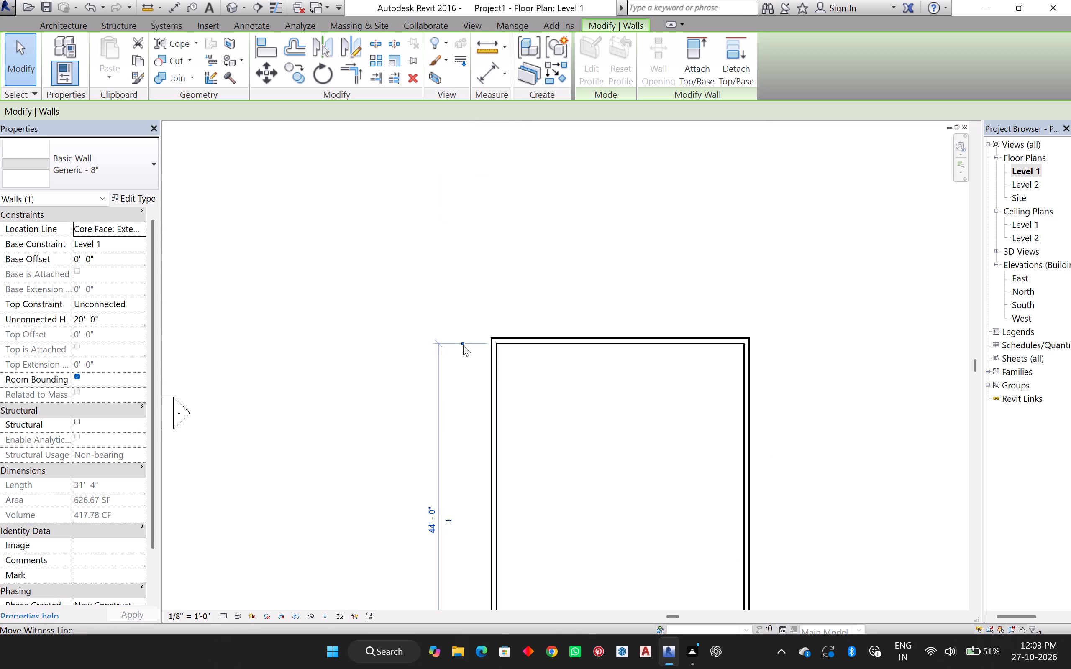
pyautogui.click(463, 345)
pyautogui.moveTo(400, 580); pyautogui.dragTo(453, 390, button='middle')
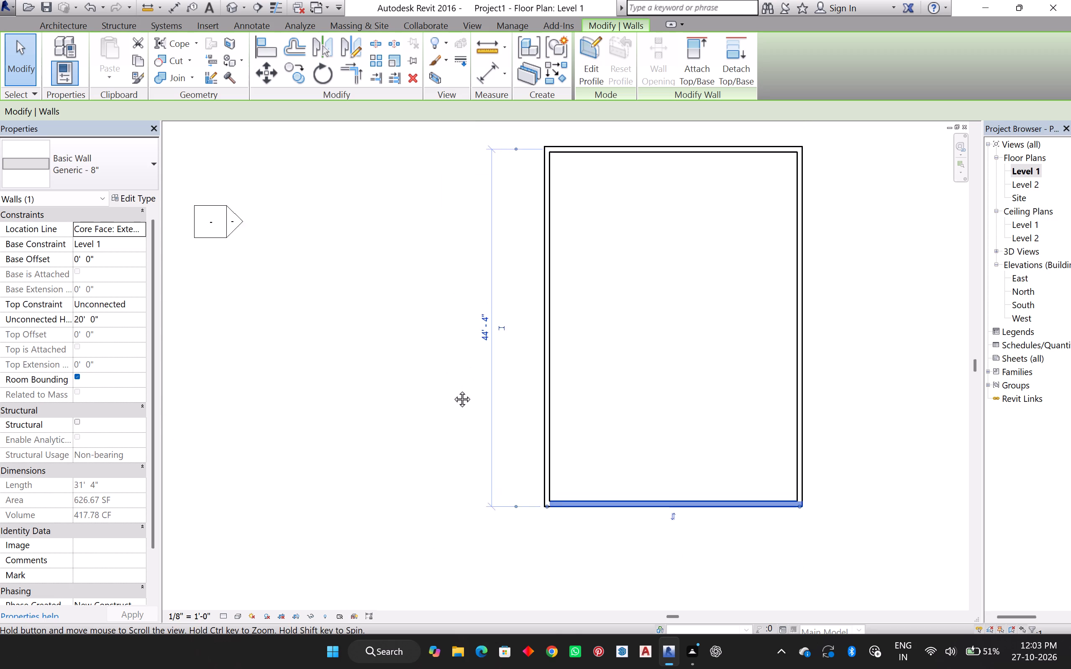
pyautogui.moveTo(453, 390); pyautogui.dragTo(444, 422, button='middle')
pyautogui.middleClick(444, 422)
pyautogui.click(479, 367)
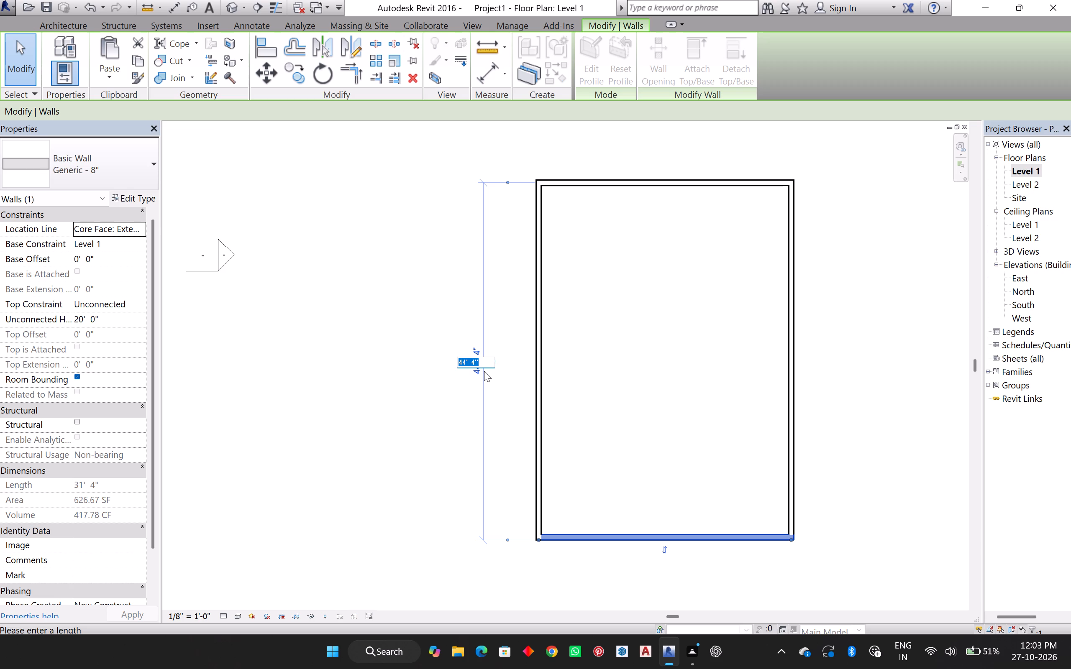
pyautogui.press('BackSpace')
pyautogui.press('BackSpace')
pyautogui.write('44')
pyautogui.press("'")
pyautogui.press('Return')
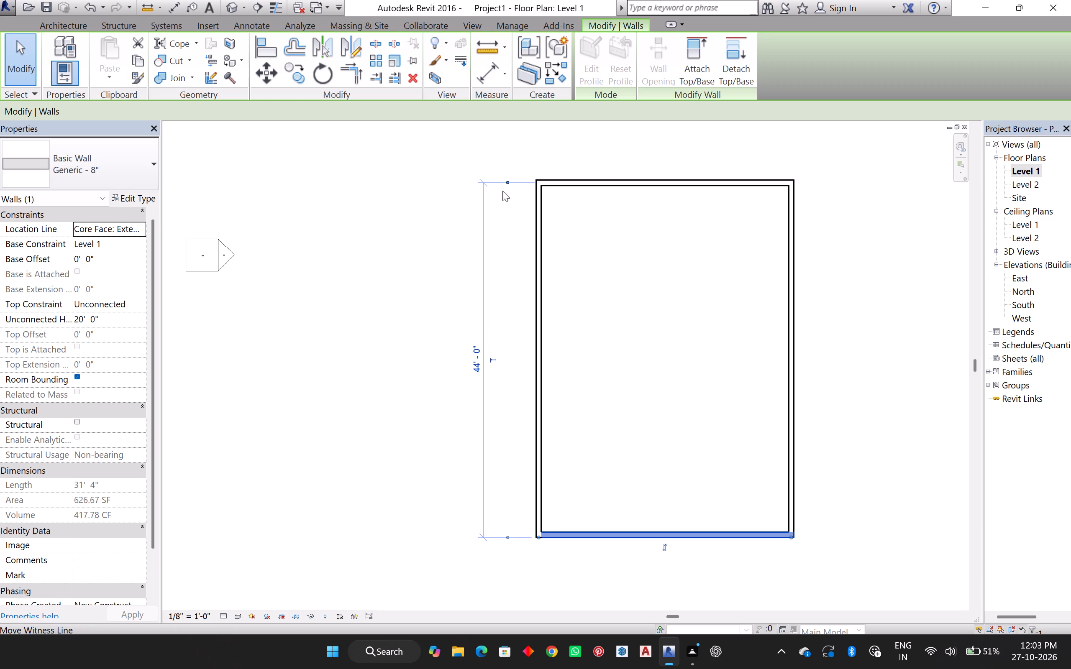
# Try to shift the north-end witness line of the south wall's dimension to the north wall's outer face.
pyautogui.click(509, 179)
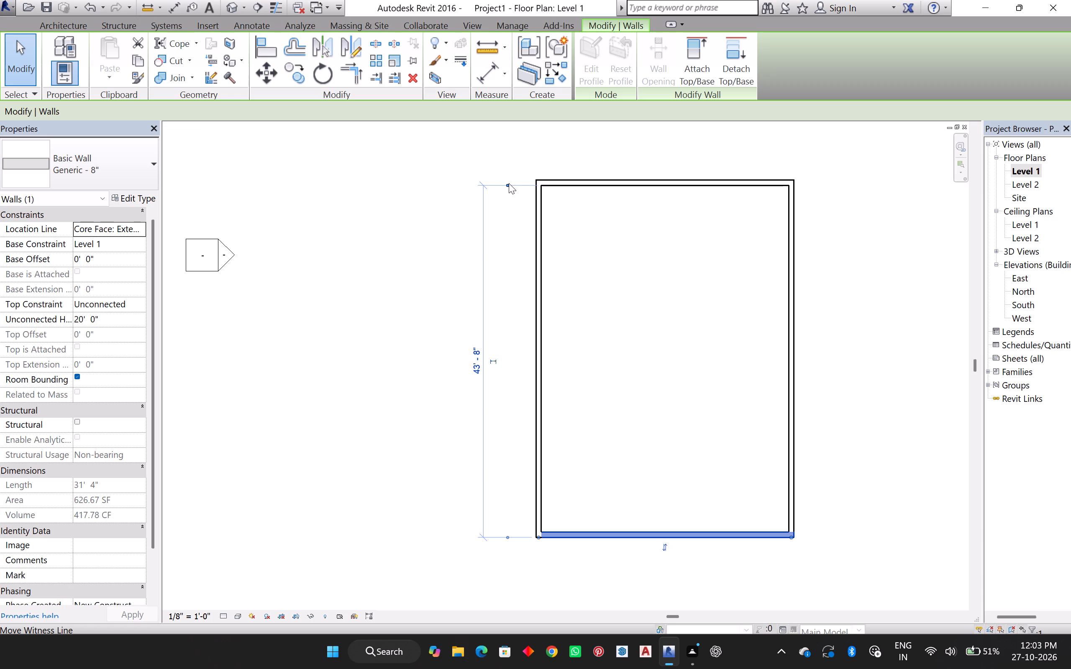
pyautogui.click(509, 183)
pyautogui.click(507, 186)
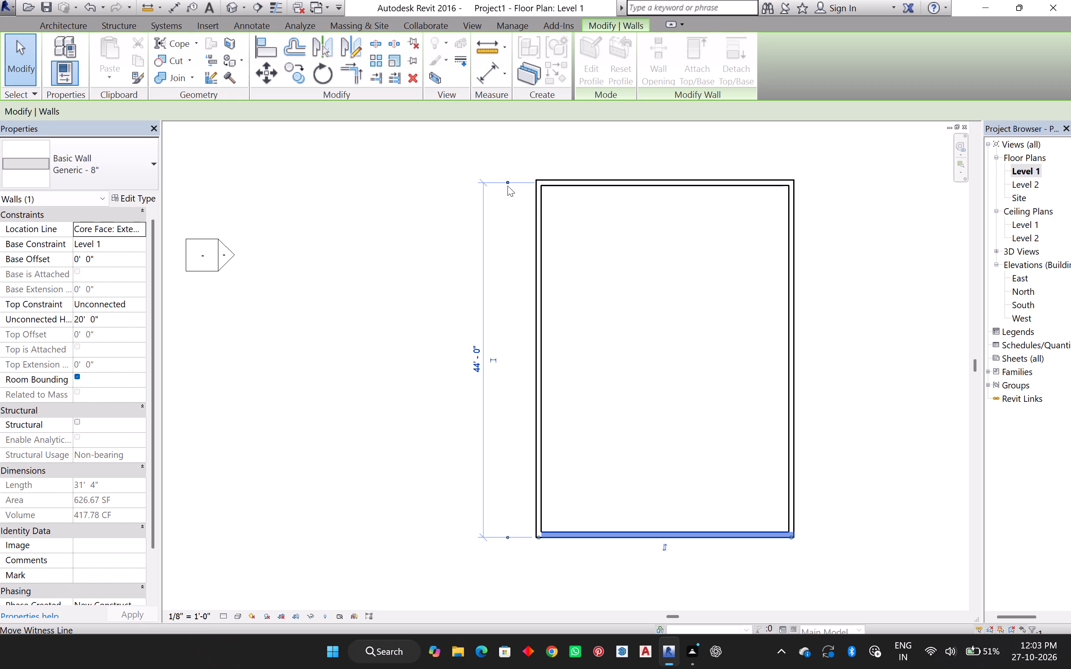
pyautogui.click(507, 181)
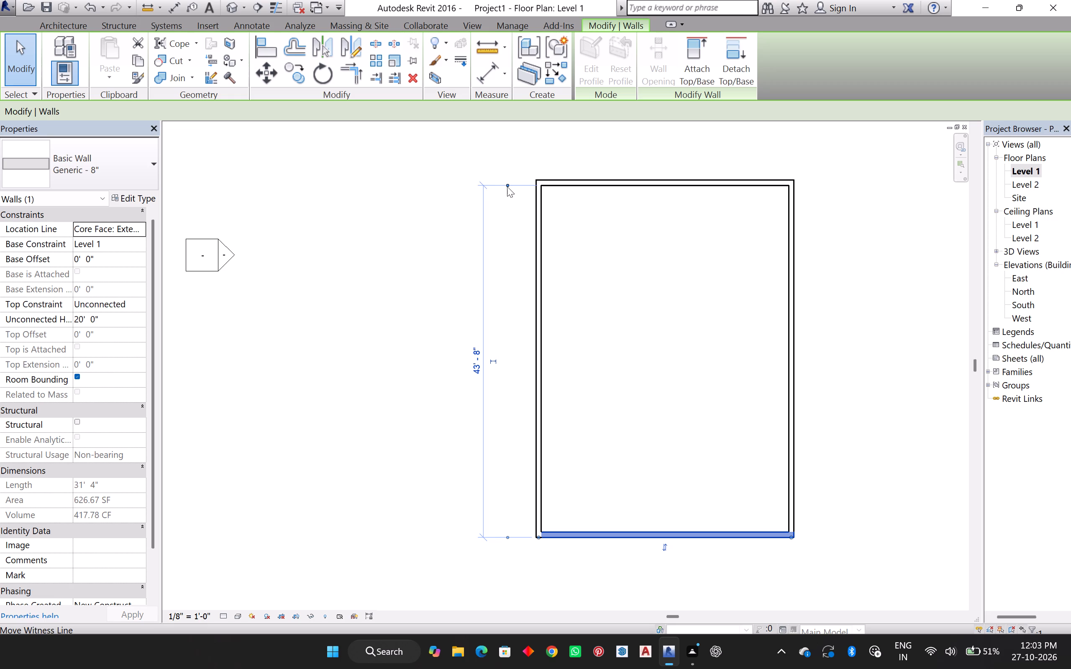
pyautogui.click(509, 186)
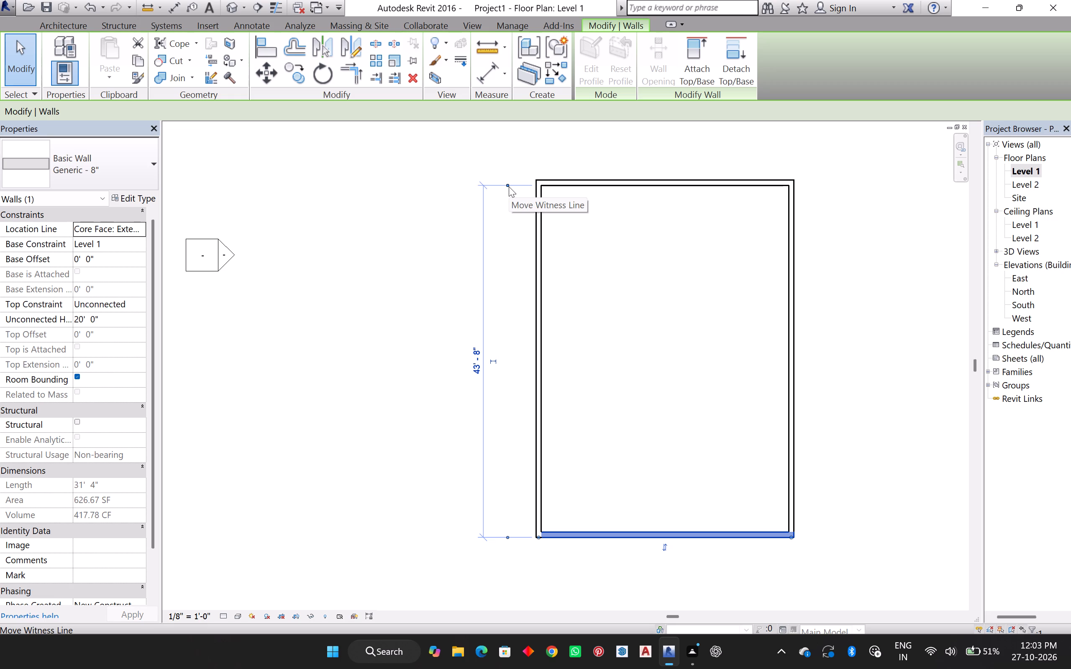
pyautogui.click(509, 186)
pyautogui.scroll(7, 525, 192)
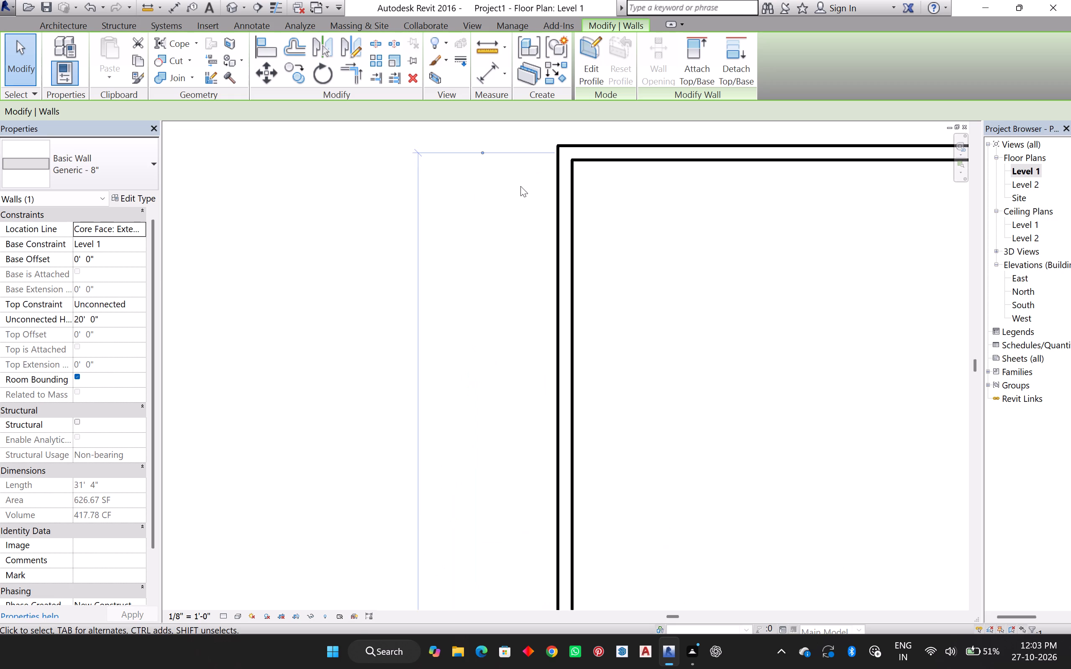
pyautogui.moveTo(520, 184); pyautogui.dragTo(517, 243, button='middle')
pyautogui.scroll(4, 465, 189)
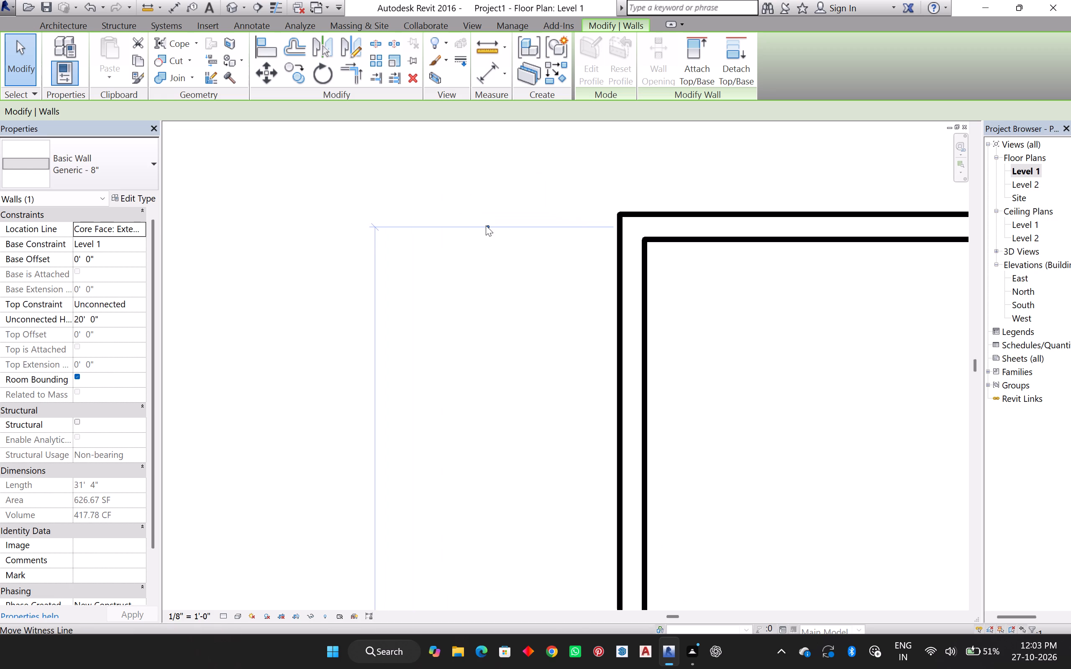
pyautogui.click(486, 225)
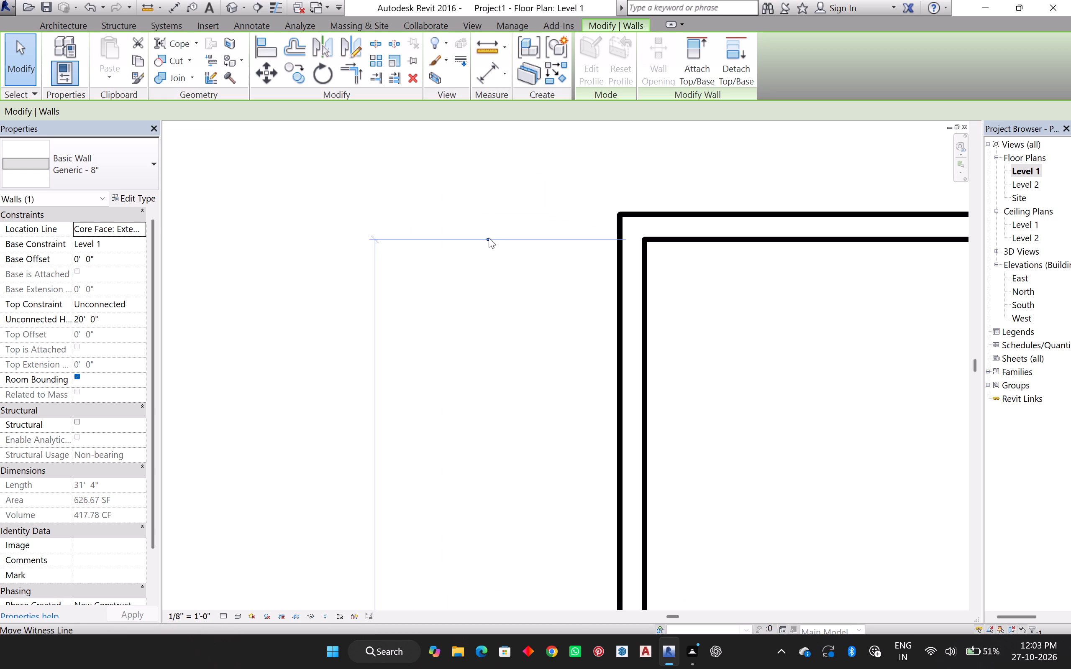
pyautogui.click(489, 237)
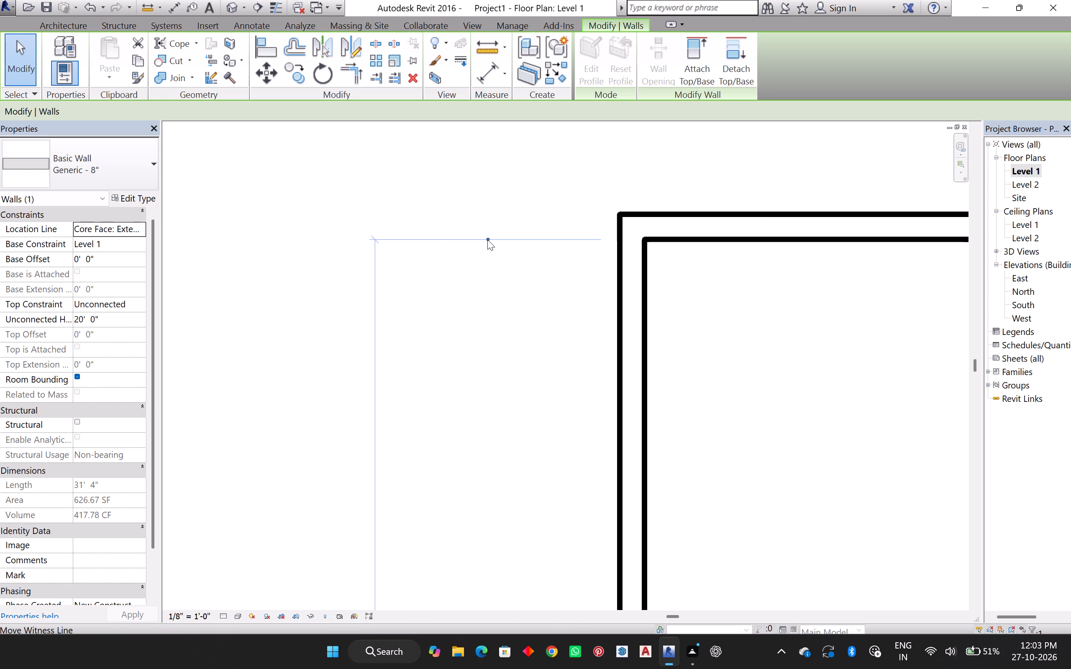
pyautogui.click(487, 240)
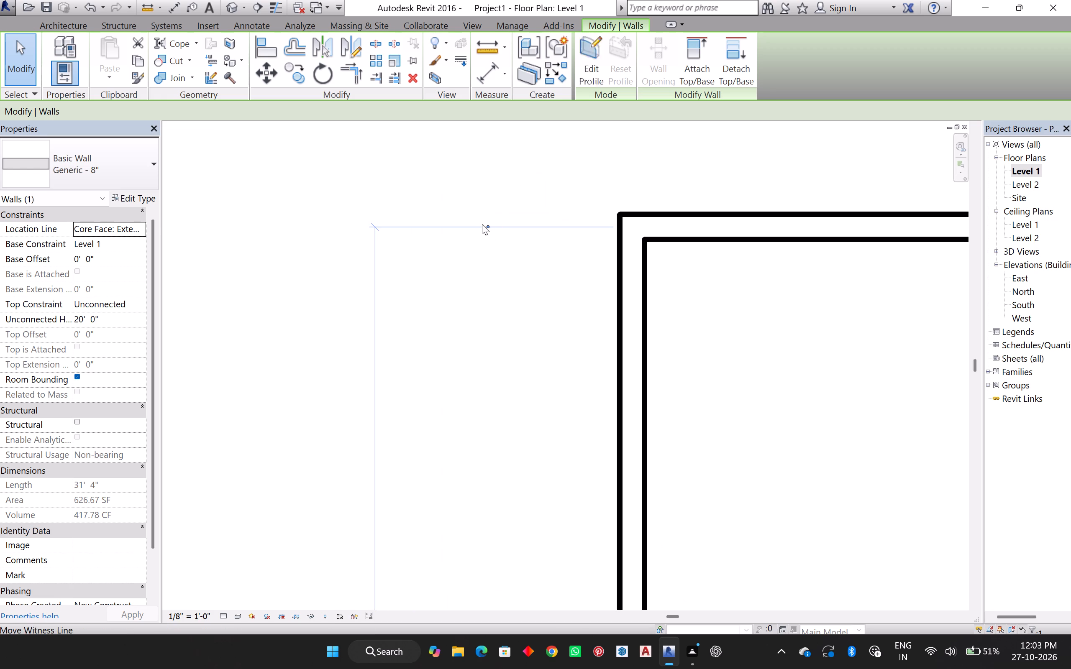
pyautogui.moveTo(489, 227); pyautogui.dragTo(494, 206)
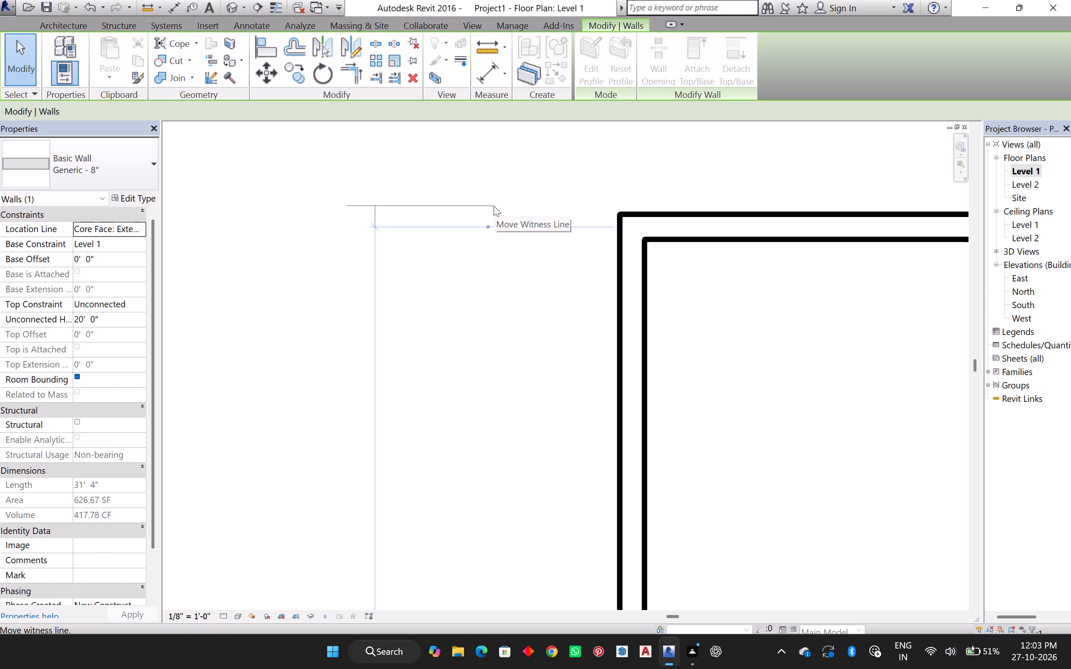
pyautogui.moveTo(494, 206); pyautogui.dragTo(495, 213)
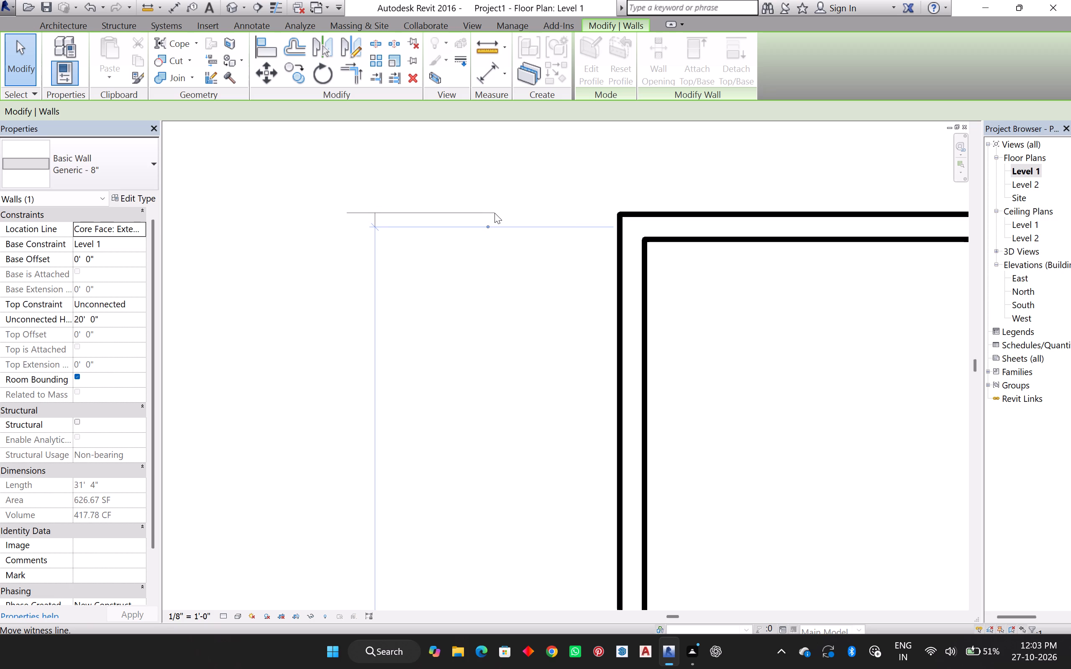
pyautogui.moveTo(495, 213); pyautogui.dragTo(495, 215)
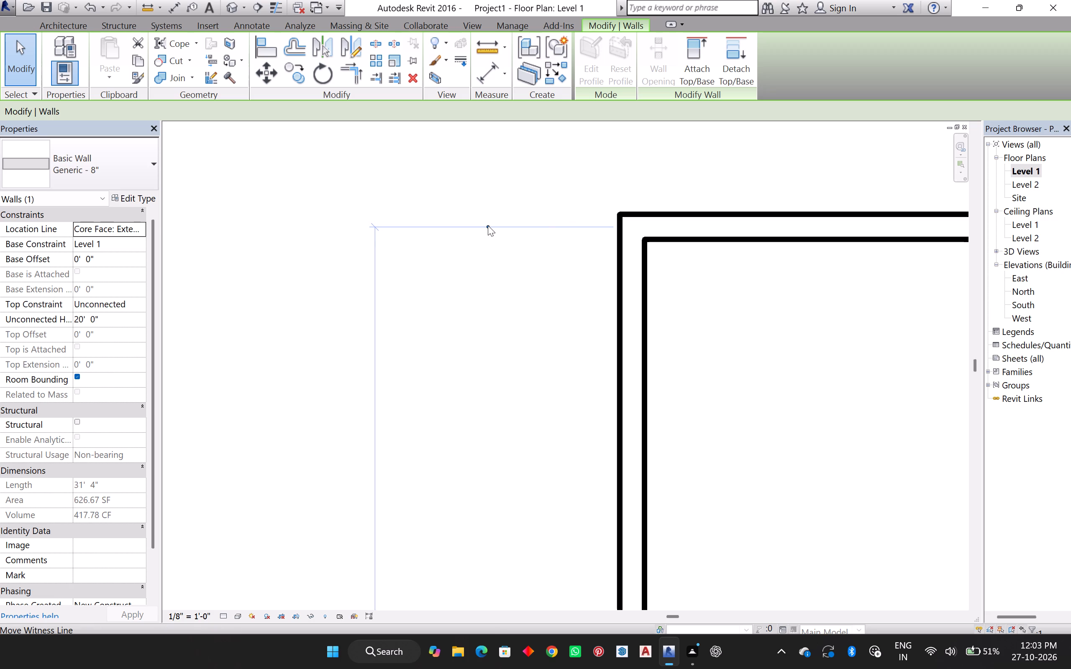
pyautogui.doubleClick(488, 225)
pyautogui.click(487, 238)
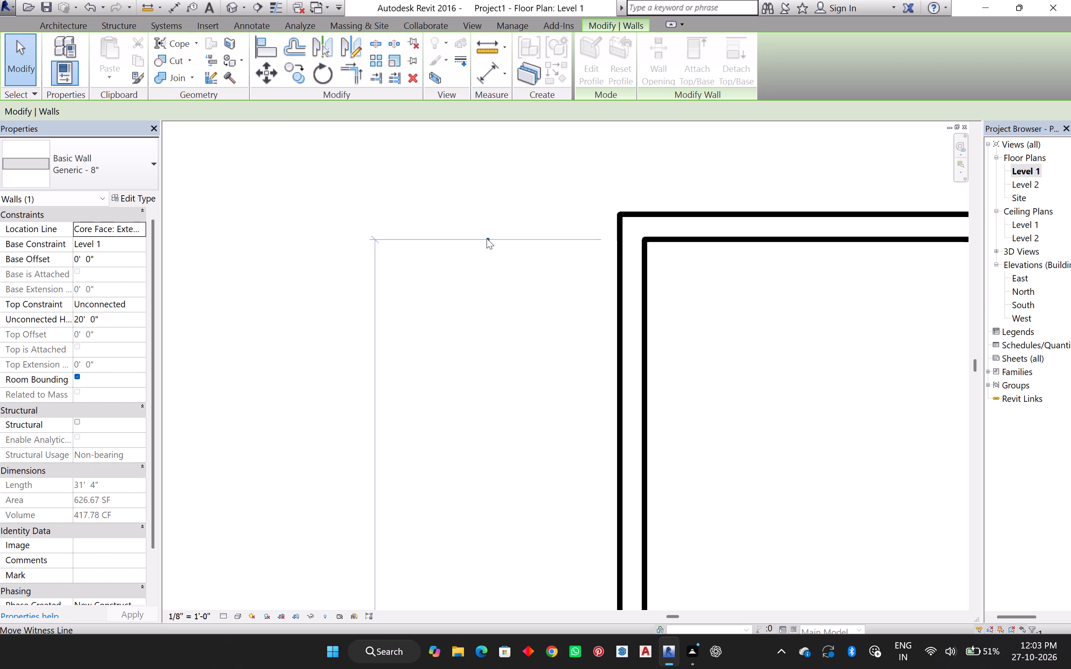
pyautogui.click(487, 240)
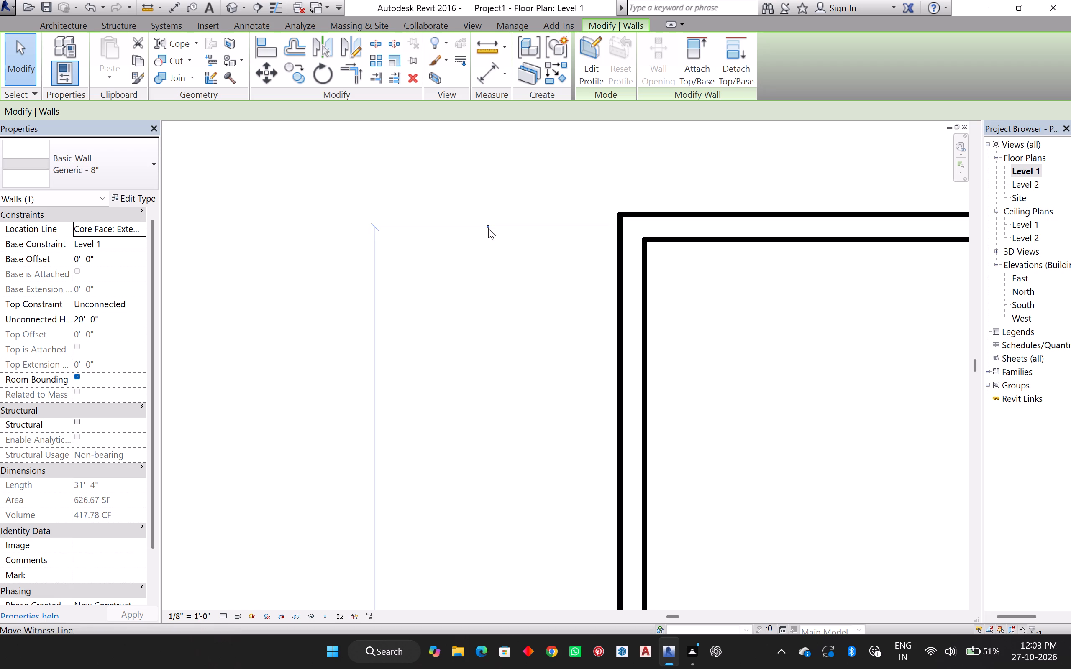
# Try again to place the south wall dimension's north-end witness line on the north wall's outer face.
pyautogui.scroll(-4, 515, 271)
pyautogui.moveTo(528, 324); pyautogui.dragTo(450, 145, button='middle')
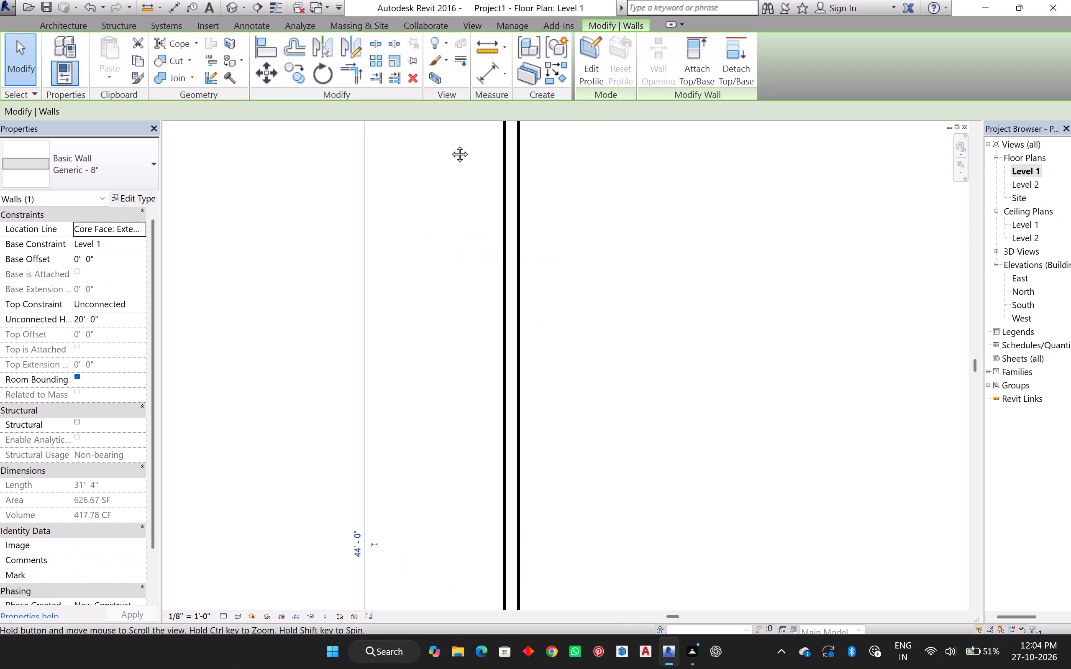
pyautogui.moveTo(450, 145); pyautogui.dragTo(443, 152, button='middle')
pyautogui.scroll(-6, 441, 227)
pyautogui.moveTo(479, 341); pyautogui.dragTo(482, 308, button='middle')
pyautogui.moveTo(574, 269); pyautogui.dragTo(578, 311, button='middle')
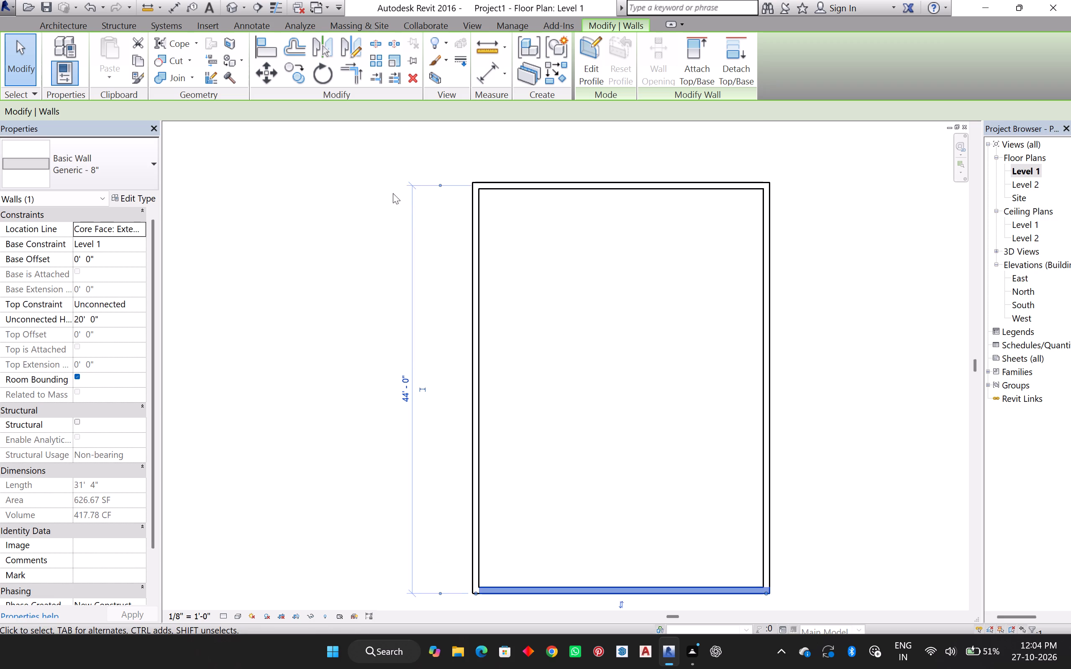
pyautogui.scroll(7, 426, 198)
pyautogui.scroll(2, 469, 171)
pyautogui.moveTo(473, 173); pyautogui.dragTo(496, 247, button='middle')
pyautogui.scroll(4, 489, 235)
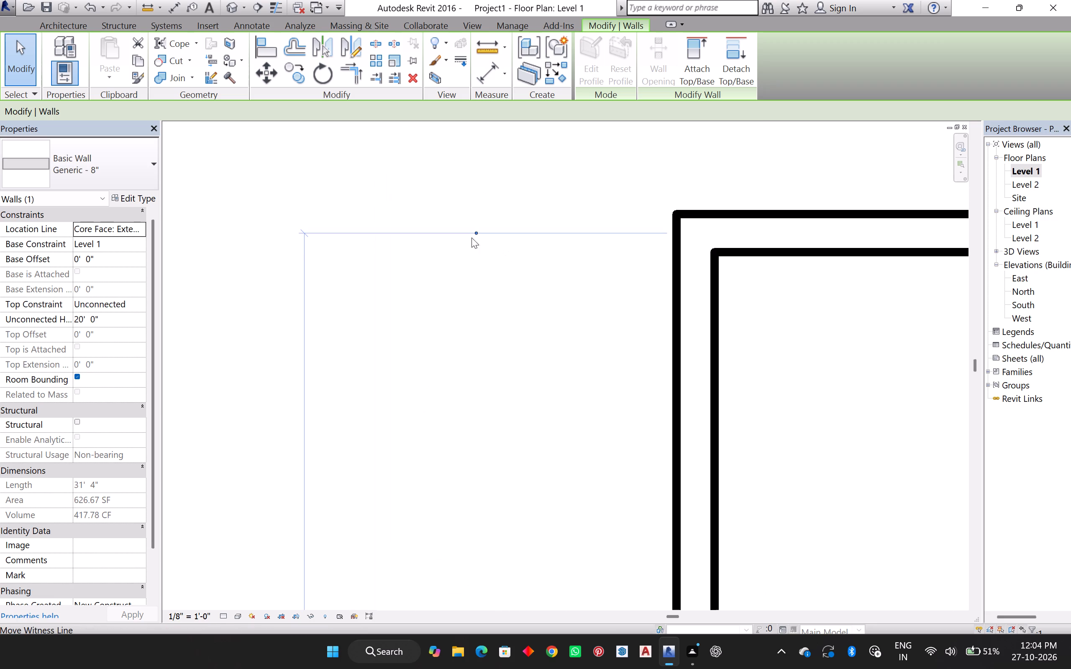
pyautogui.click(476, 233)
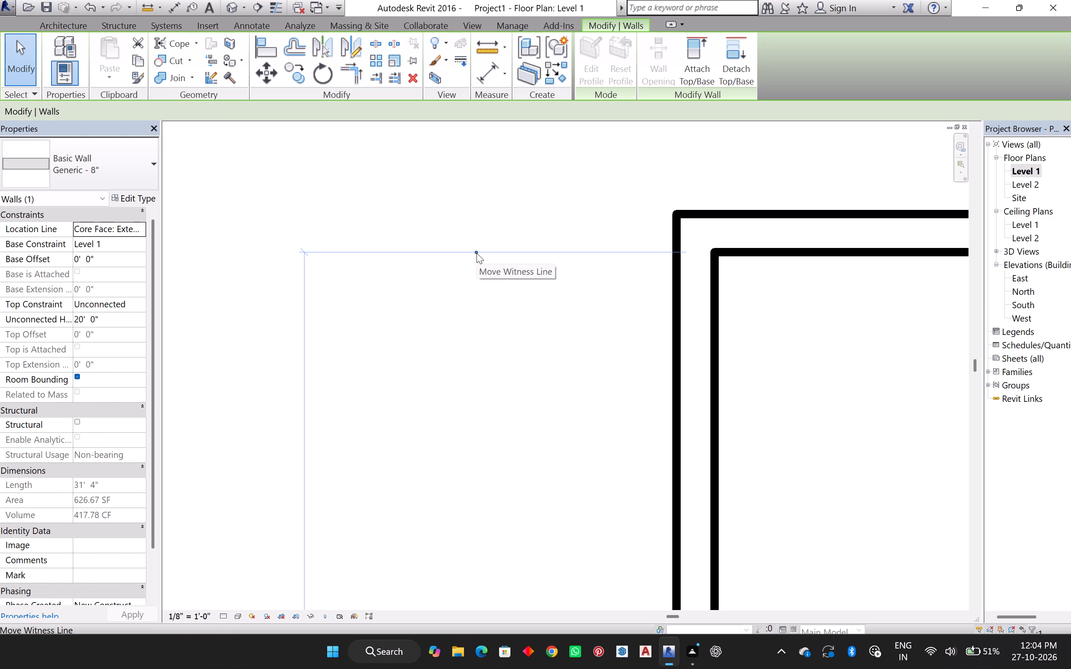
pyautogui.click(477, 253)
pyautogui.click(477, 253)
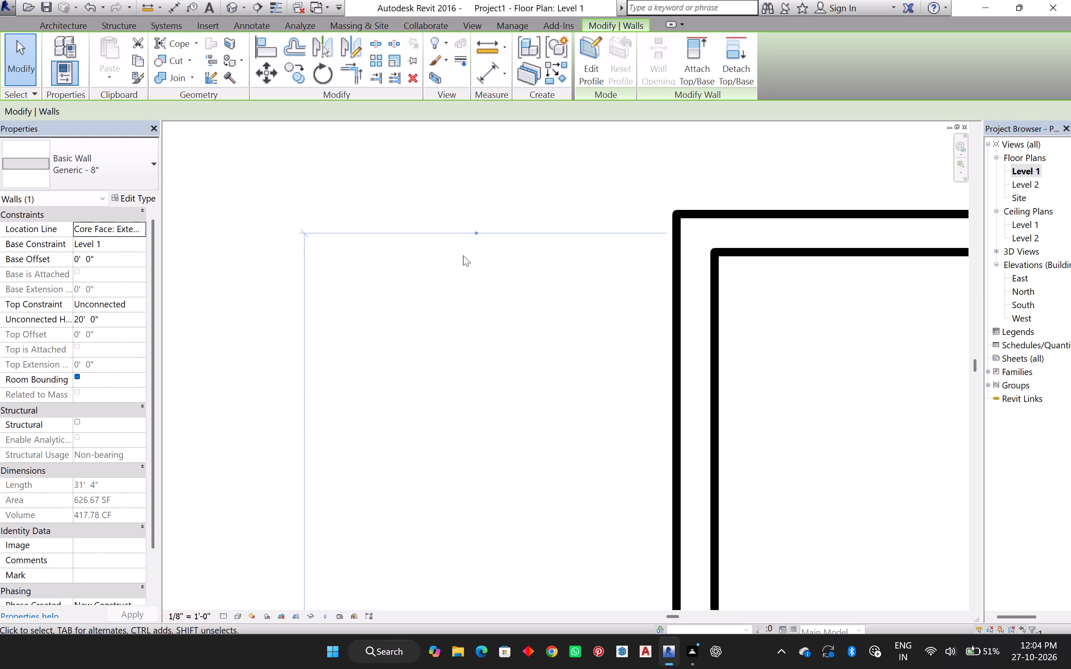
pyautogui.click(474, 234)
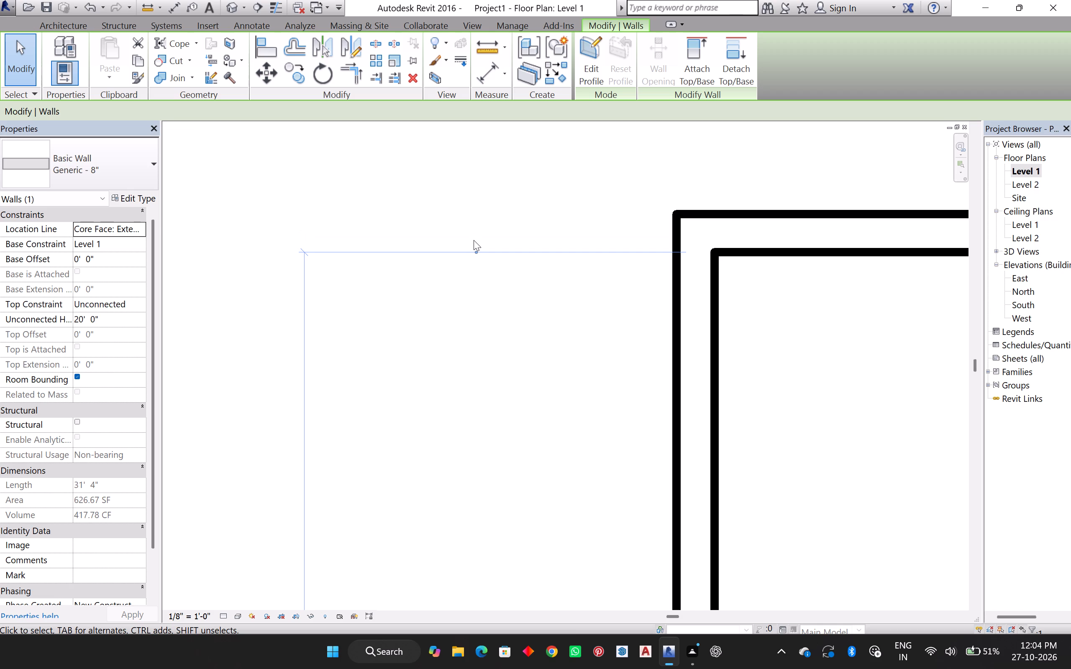
# Select the north wall and shift its dimension's witness line to that wall's outer face at the northeast corner.
pyautogui.scroll(-6, 474, 239)
pyautogui.click(769, 227)
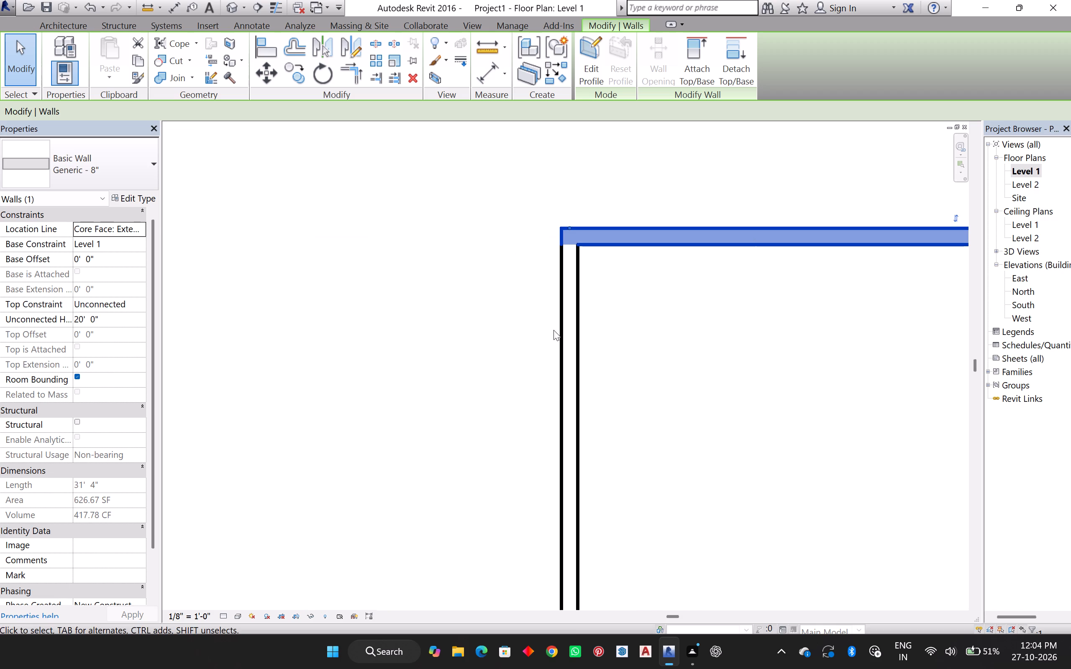
pyautogui.click(564, 331)
pyautogui.click(698, 237)
pyautogui.scroll(-5, 802, 286)
pyautogui.moveTo(805, 294); pyautogui.dragTo(215, 269, button='middle')
pyautogui.scroll(13, 433, 208)
pyautogui.scroll(-1, 540, 257)
pyautogui.scroll(1, 540, 258)
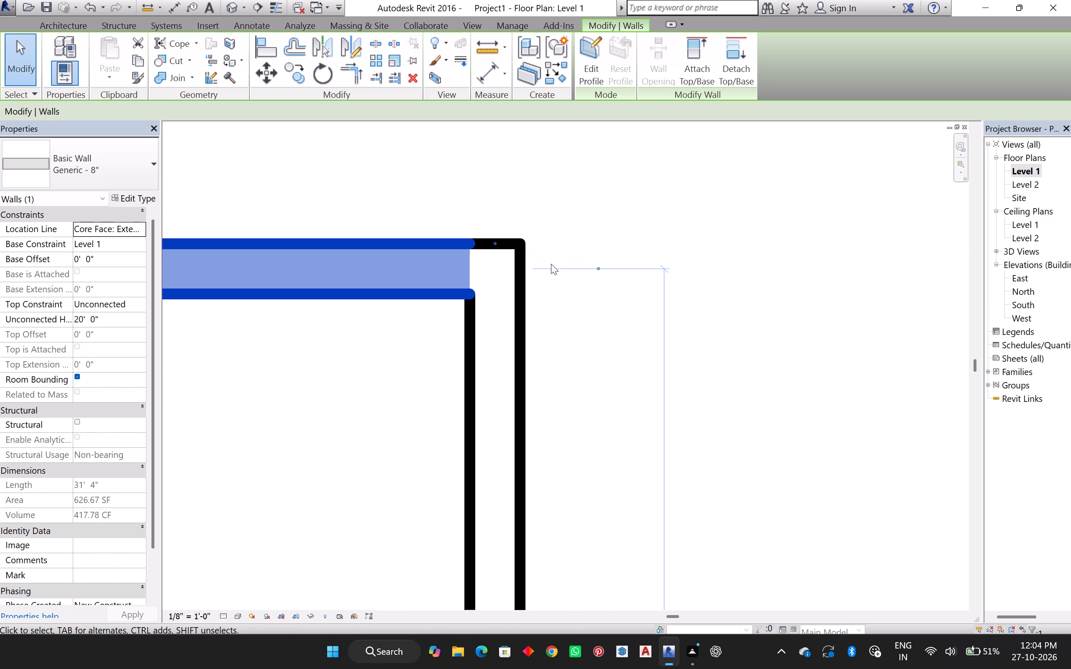
pyautogui.click(598, 269)
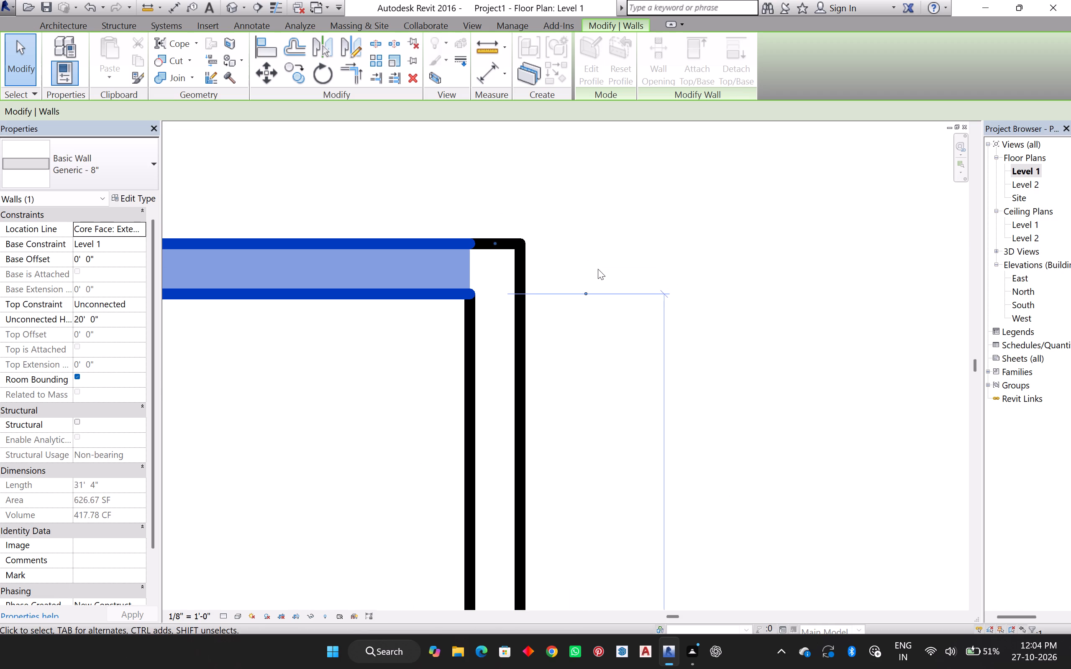
pyautogui.click(586, 293)
# Set the overall distance between the outer faces of the north and south walls to 44'.
pyautogui.scroll(-7, 610, 333)
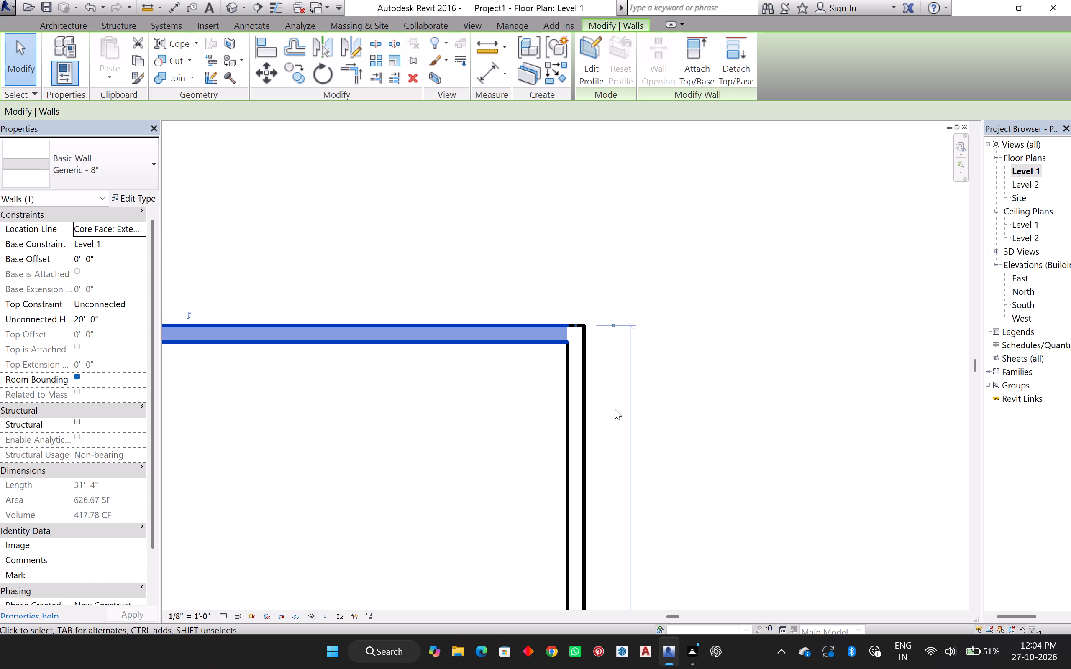
pyautogui.scroll(-7, 615, 409)
pyautogui.moveTo(622, 512); pyautogui.dragTo(635, 159, button='middle')
pyautogui.middleClick(634, 159)
pyautogui.moveTo(628, 447); pyautogui.dragTo(615, 312, button='middle')
pyautogui.moveTo(611, 318); pyautogui.dragTo(607, 336, button='middle')
pyautogui.scroll(6, 598, 445)
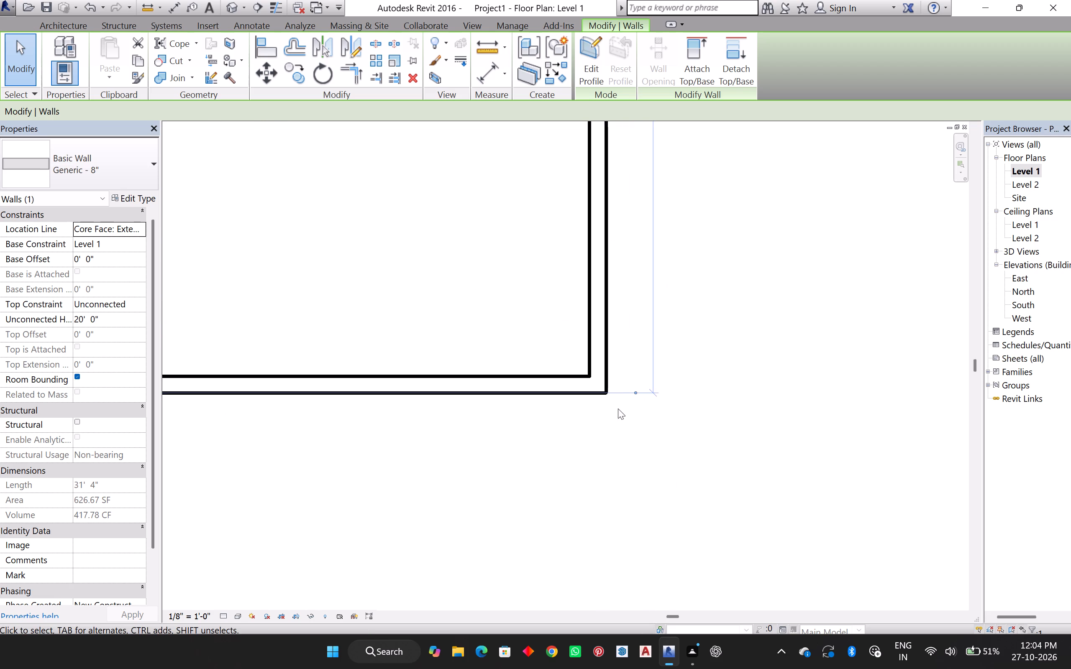
pyautogui.scroll(-5, 622, 367)
pyautogui.moveTo(613, 293); pyautogui.dragTo(592, 535, button='middle')
pyautogui.click(609, 348)
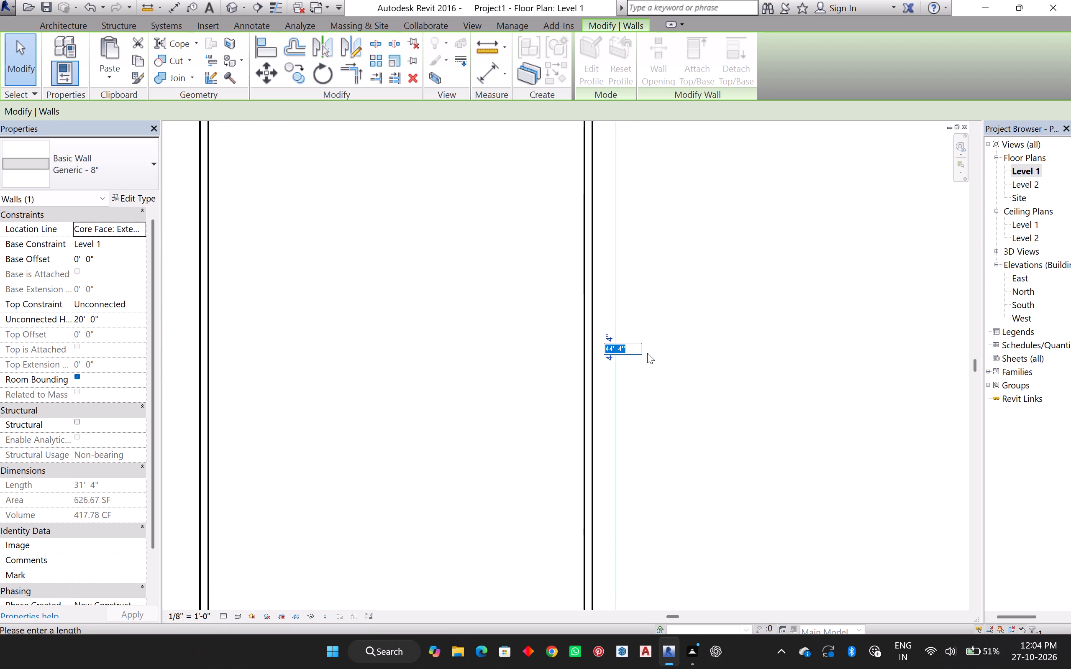
pyautogui.press('BackSpace')
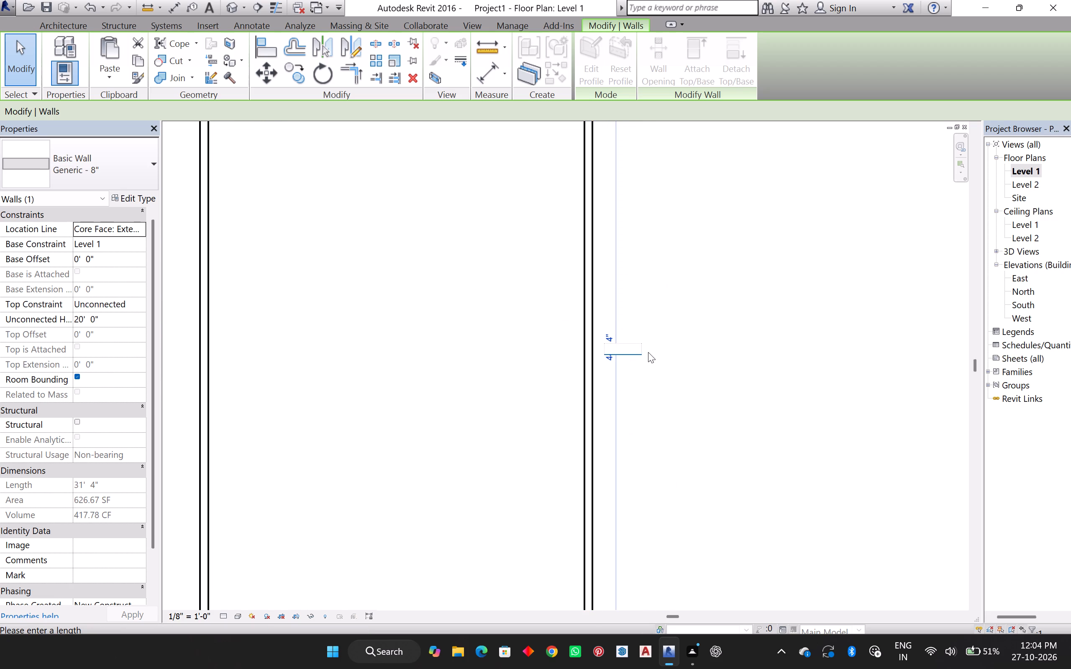
pyautogui.write('44')
pyautogui.press("'")
pyautogui.press('Return')
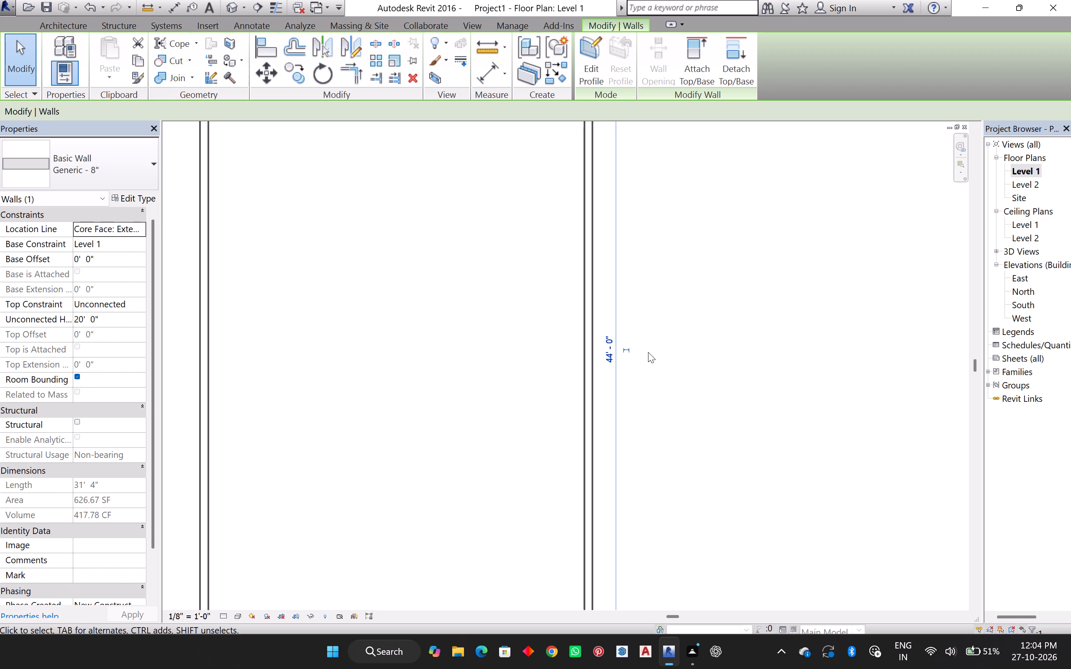
# Measure the overall width by shifting the west wall's dimension witness lines to the outer faces of the east and west walls.
pyautogui.scroll(-6, 647, 297)
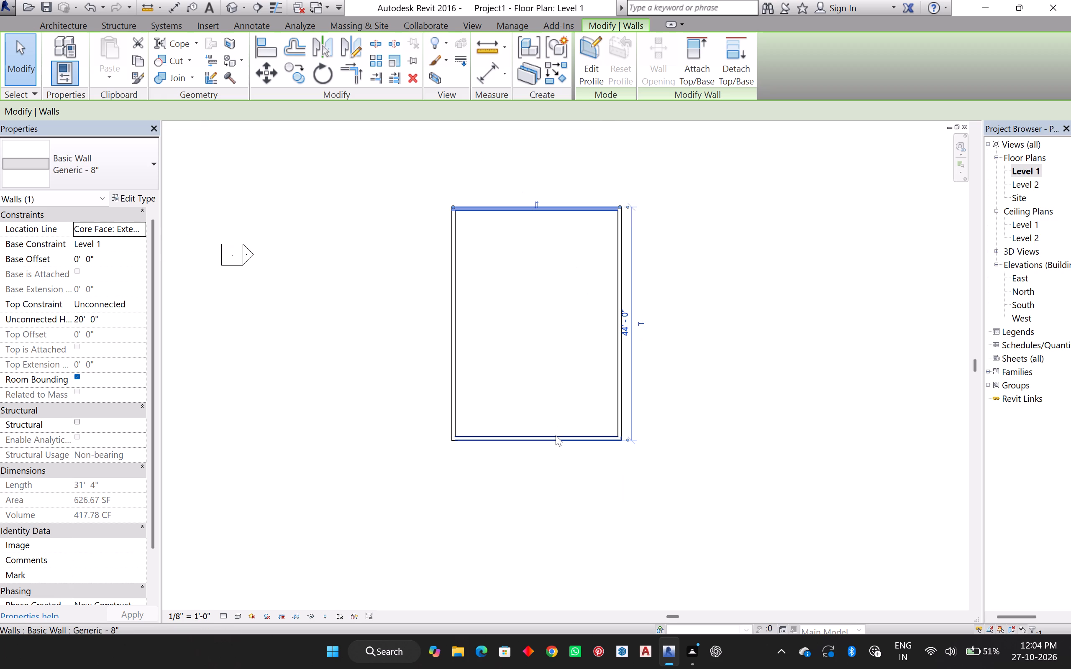
pyautogui.click(556, 435)
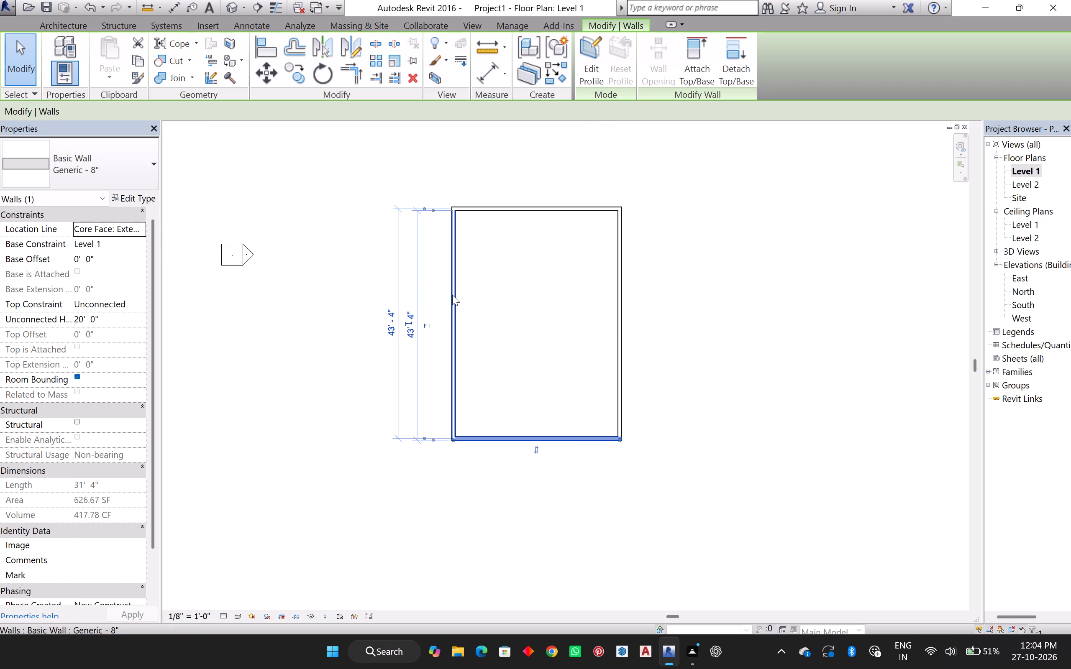
pyautogui.click(453, 295)
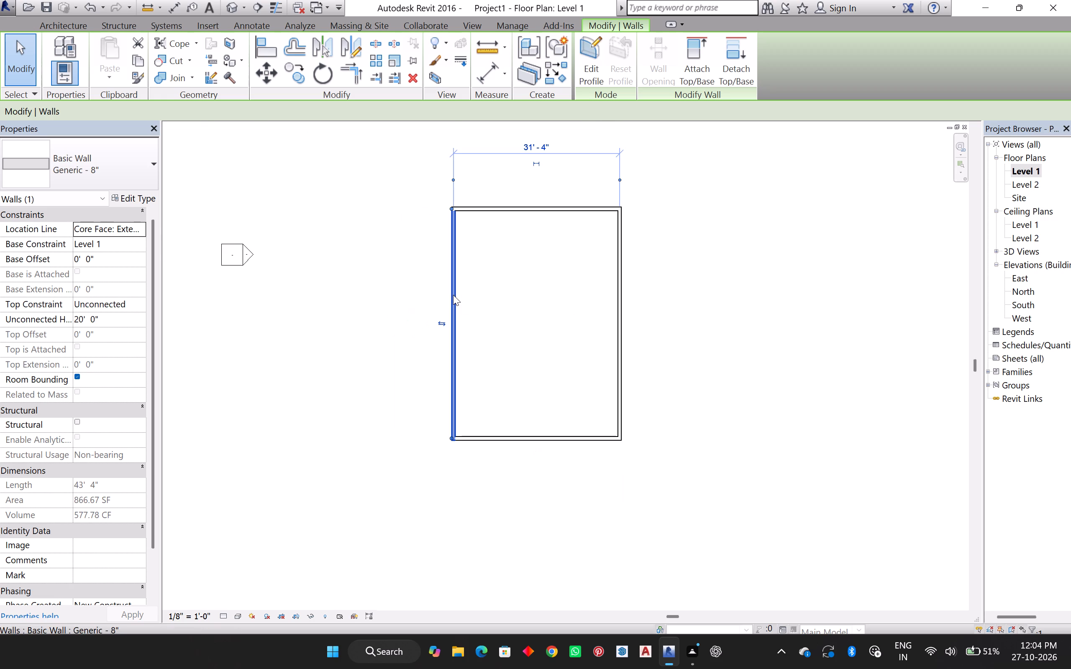
pyautogui.scroll(2, 648, 200)
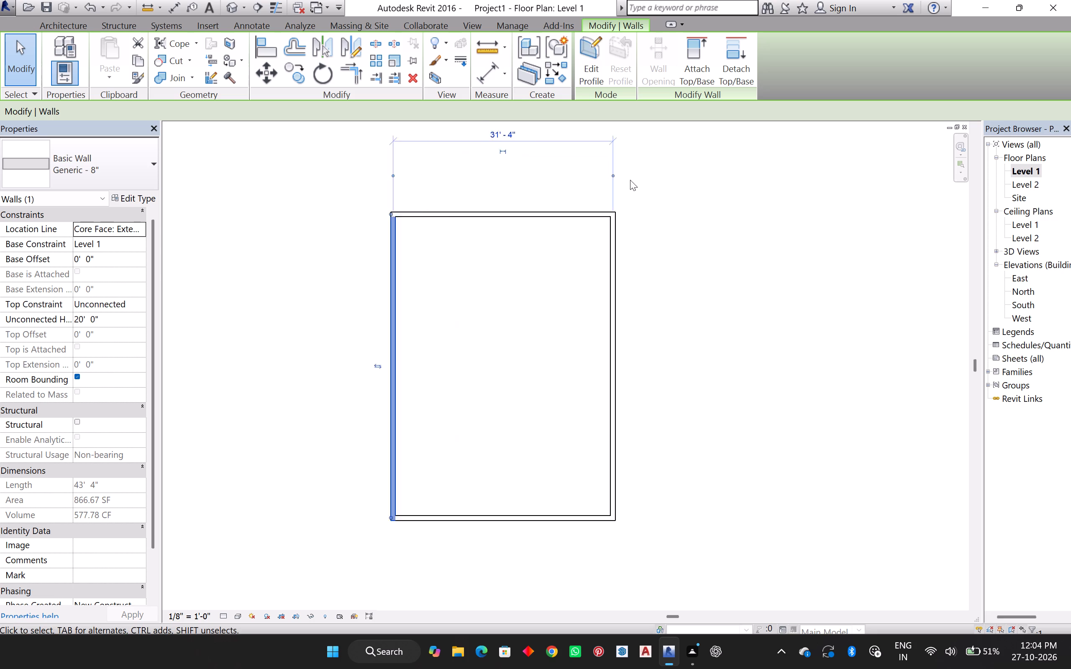
pyautogui.scroll(3, 630, 180)
pyautogui.moveTo(627, 177); pyautogui.dragTo(645, 229, button='middle')
pyautogui.scroll(1, 615, 225)
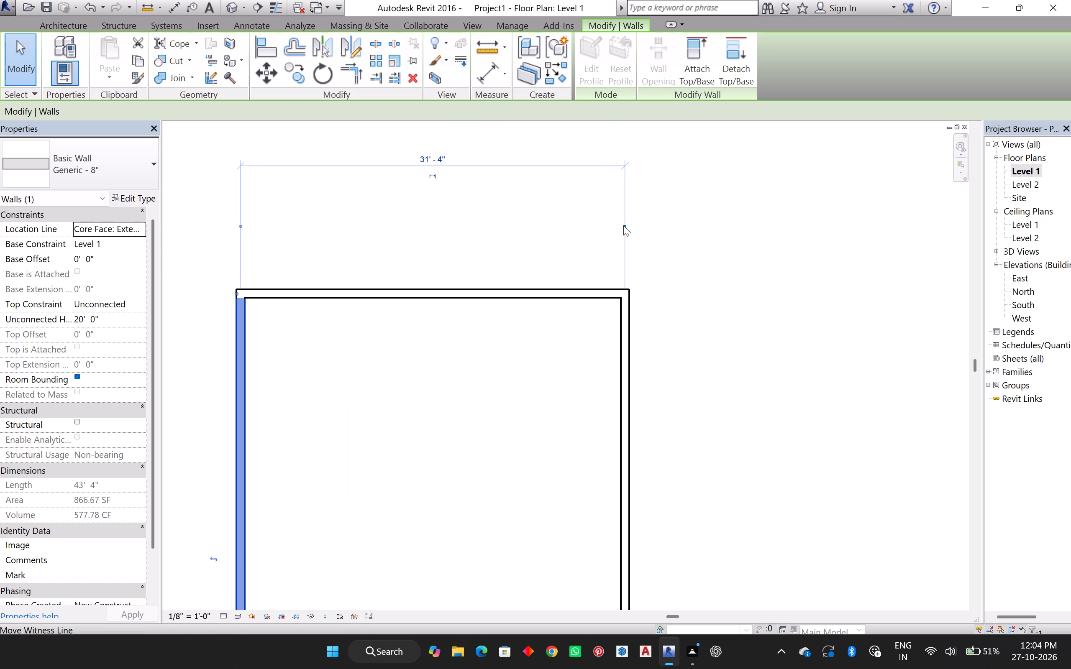
pyautogui.click(623, 225)
pyautogui.click(623, 225)
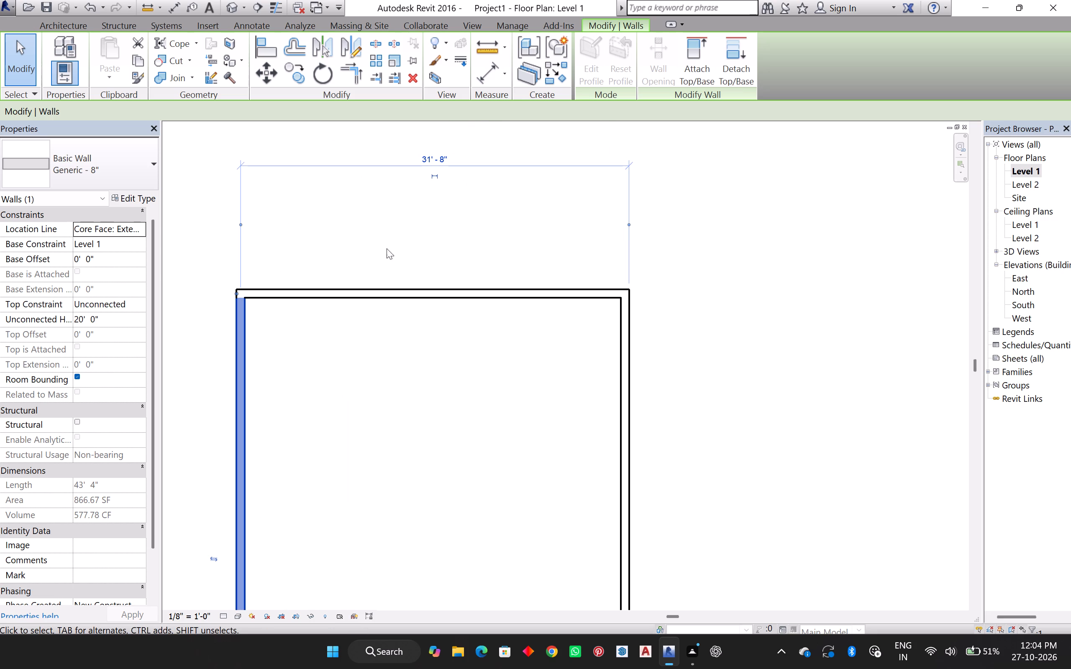
pyautogui.click(240, 225)
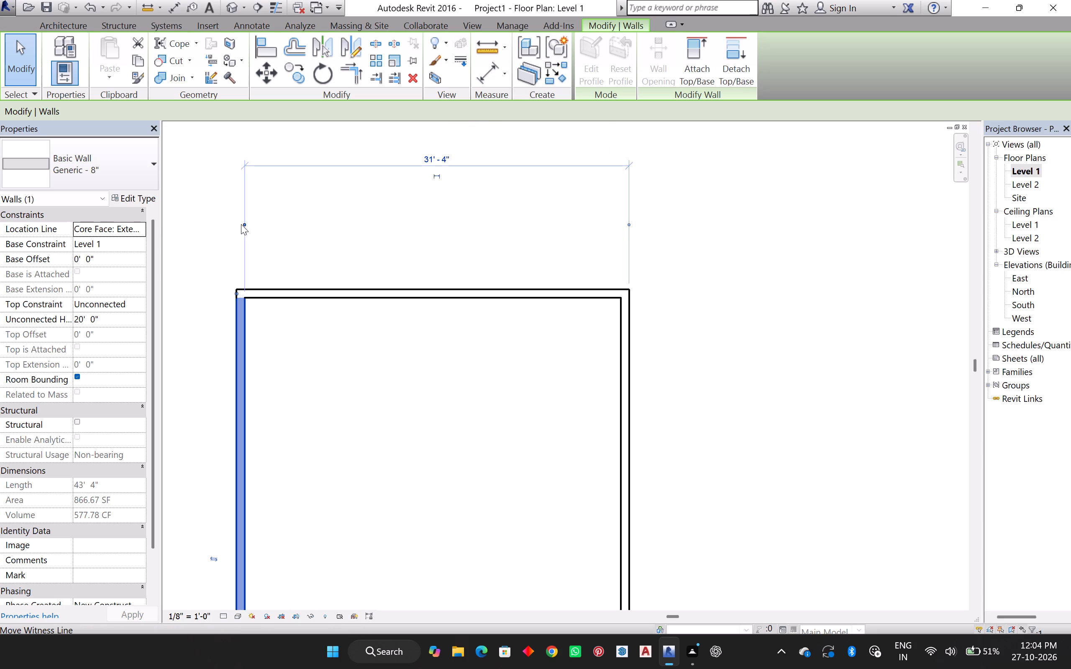
pyautogui.click(244, 223)
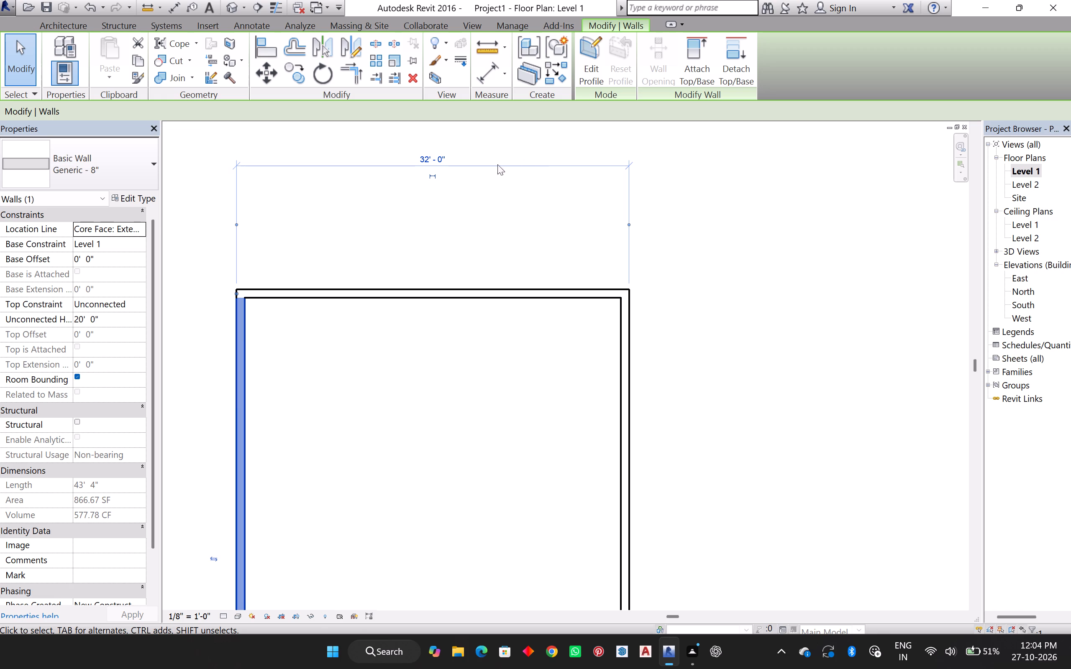
pyautogui.moveTo(428, 198); pyautogui.dragTo(492, 155, button='middle')
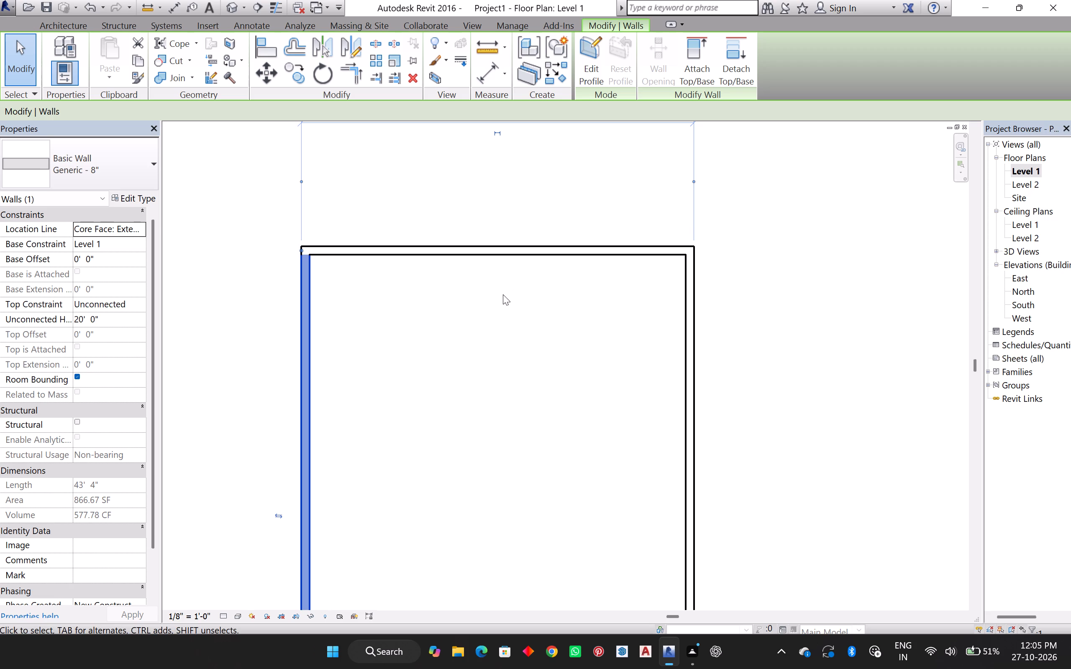
pyautogui.scroll(-1, 502, 301)
pyautogui.moveTo(502, 302); pyautogui.dragTo(497, 324, button='middle')
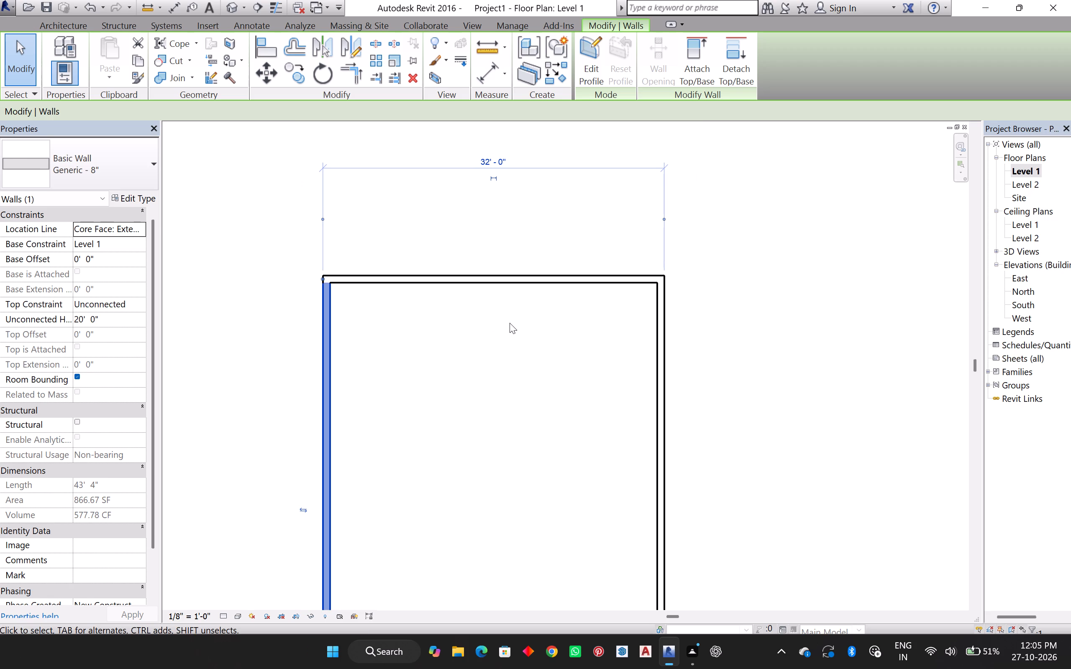
pyautogui.press('Escape')
pyautogui.click(560, 317)
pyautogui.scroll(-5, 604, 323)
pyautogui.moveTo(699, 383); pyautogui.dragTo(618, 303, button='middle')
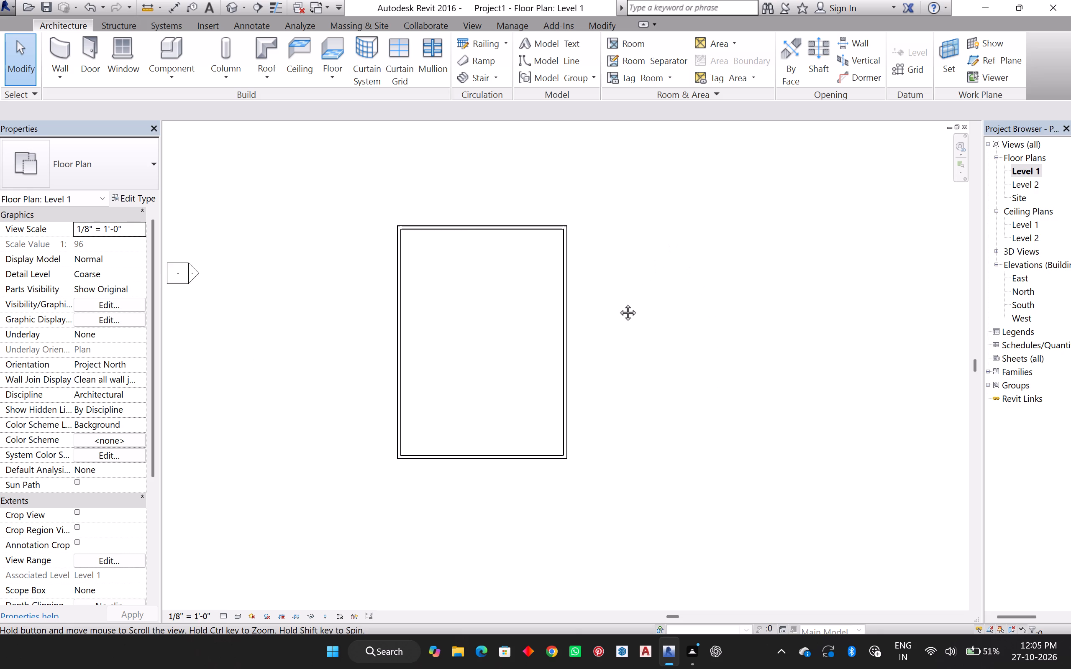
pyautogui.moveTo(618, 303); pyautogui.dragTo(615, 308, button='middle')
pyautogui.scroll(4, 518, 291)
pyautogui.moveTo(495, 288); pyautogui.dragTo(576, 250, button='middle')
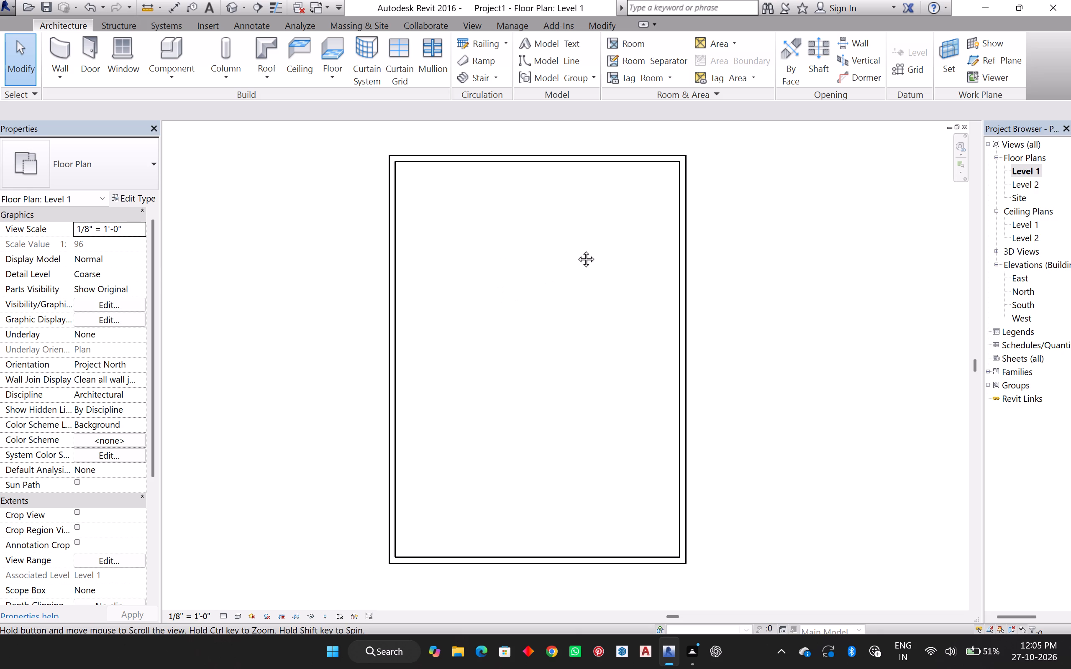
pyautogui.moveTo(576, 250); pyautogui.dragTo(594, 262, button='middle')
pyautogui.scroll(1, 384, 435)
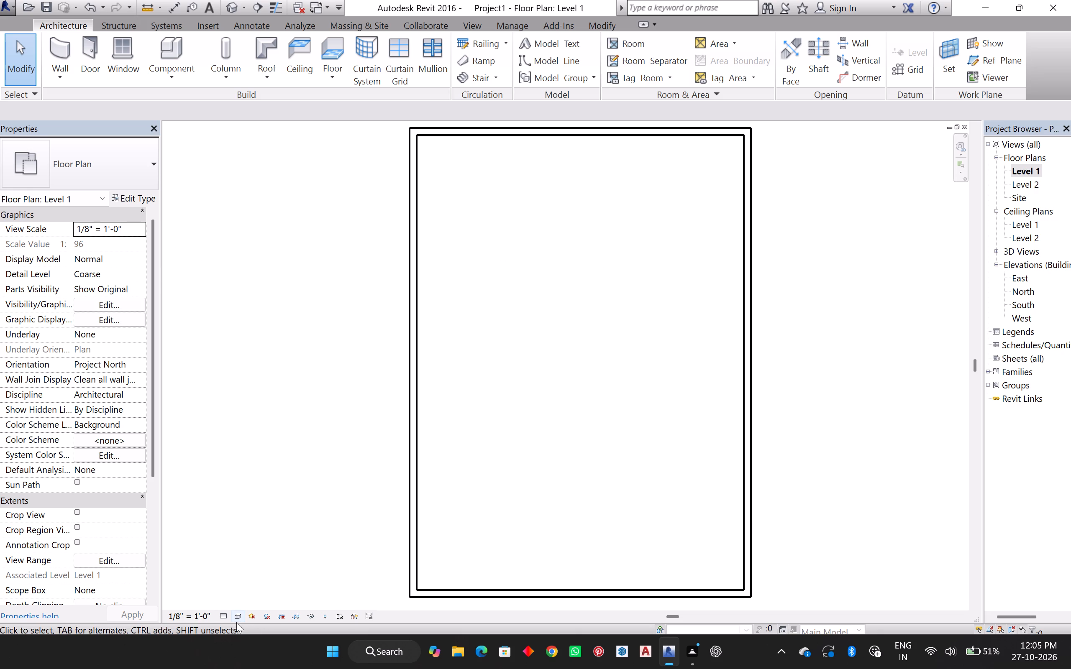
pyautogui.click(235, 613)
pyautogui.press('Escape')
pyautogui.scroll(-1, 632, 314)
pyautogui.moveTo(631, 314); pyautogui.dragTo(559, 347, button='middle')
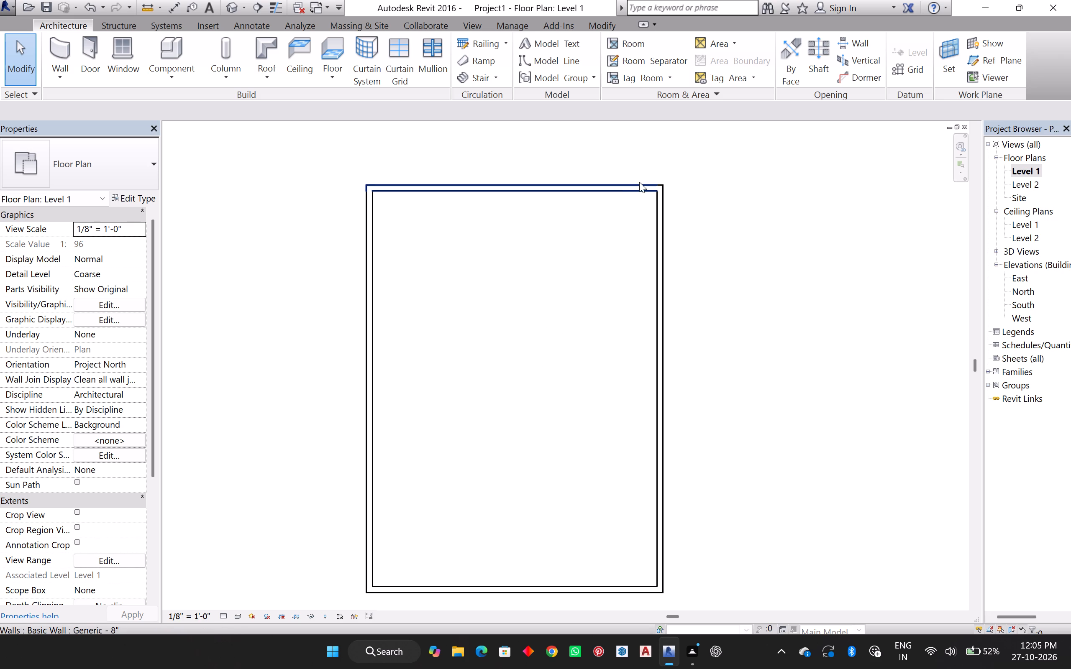
# Draw an 8" interior wall 12' long westward from the east wall's inner face, offset 13' south of the northeast inner corner.
pyautogui.click(56, 57)
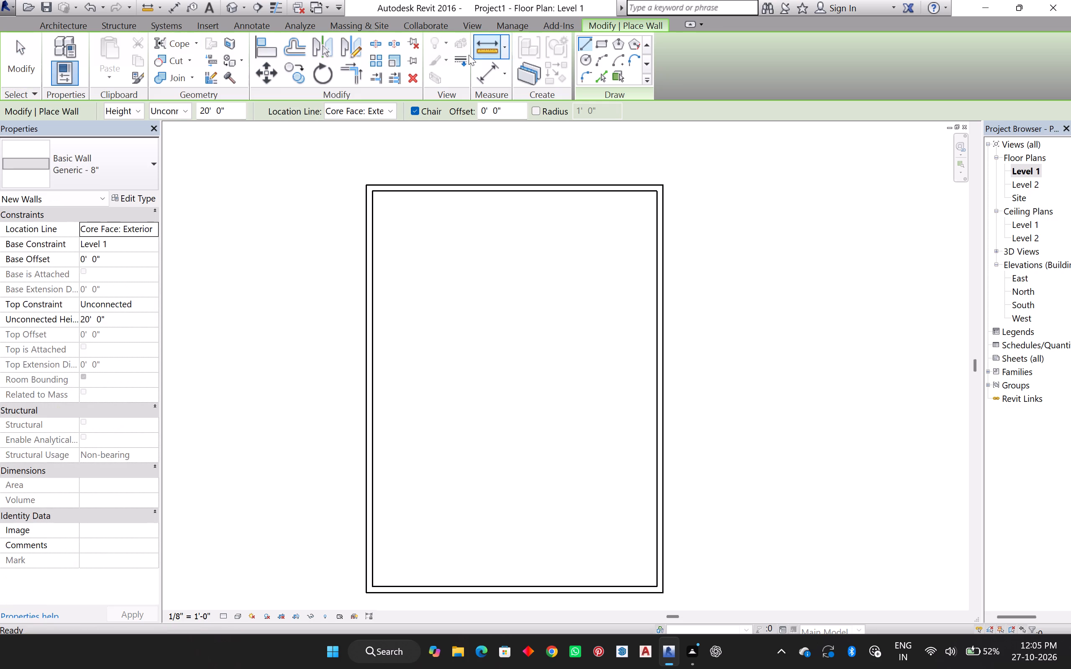
pyautogui.click(502, 109)
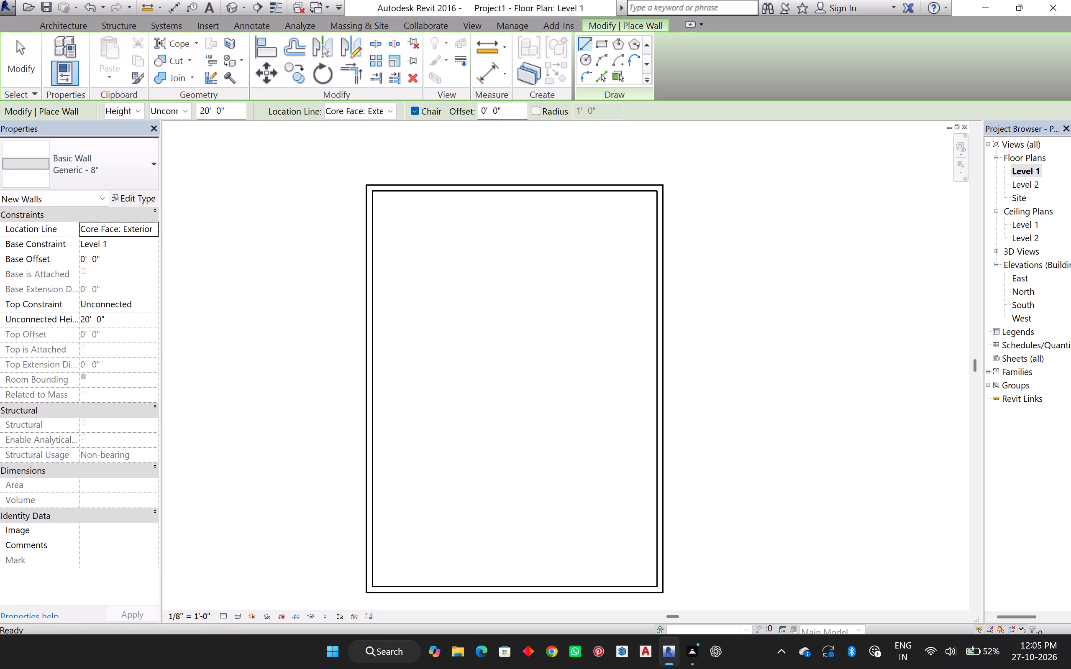
pyautogui.press('BackSpace')
pyautogui.press('BackSpace')
pyautogui.press('BackSpace')
pyautogui.press('BackSpace')
pyautogui.press('BackSpace')
pyautogui.press('BackSpace')
pyautogui.press('BackSpace')
pyautogui.write('13')
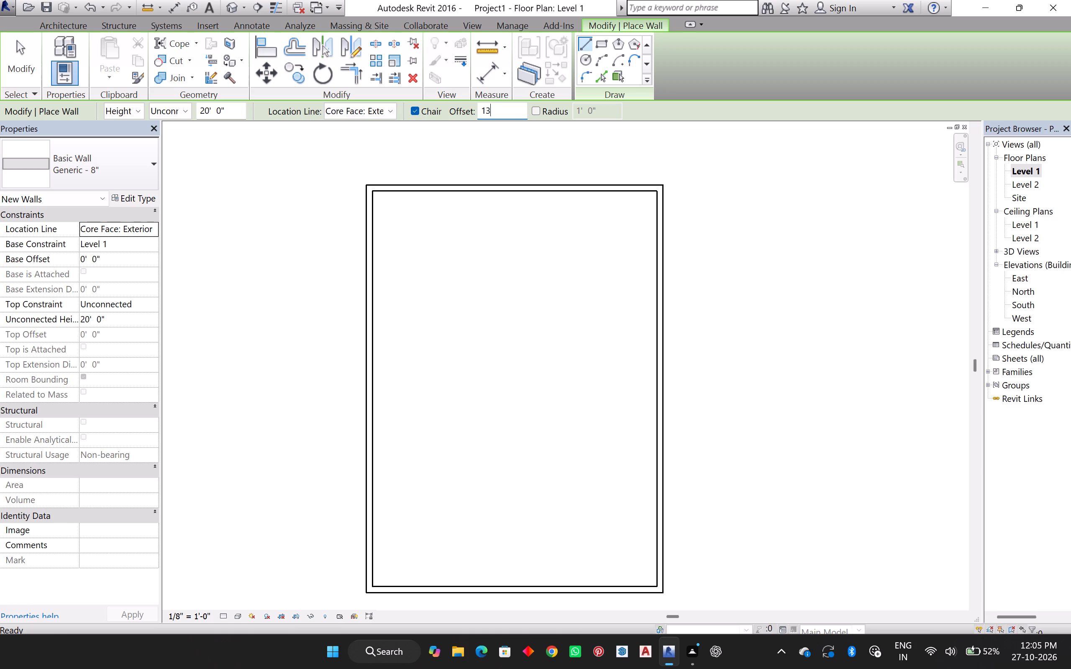
pyautogui.press("'")
pyautogui.press('Return')
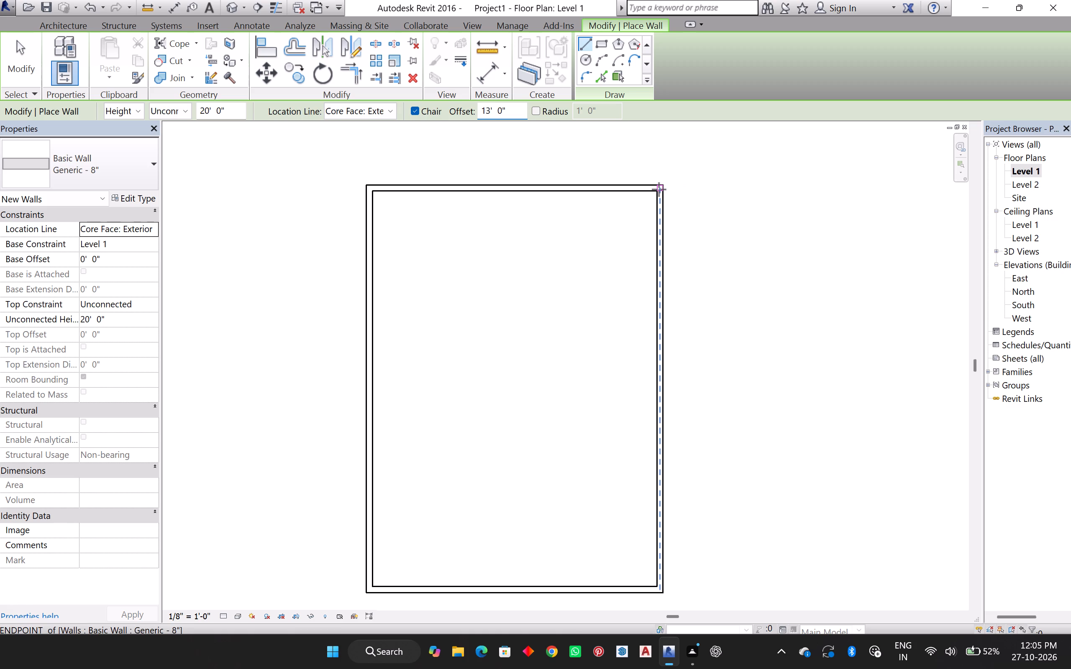
pyautogui.scroll(8, 659, 189)
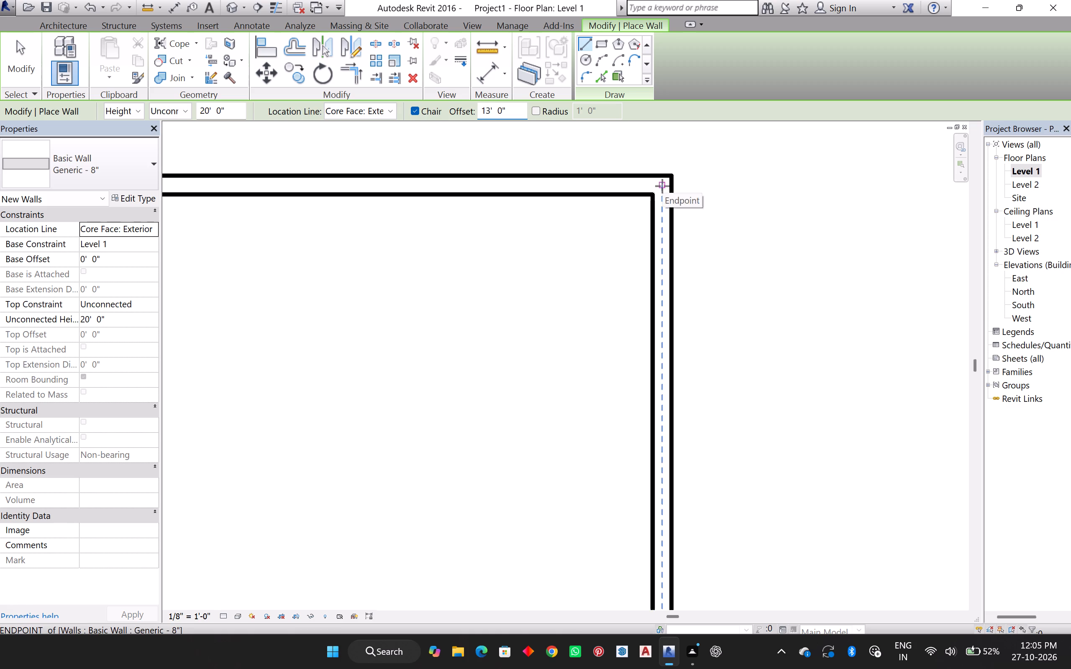
pyautogui.click(653, 196)
pyautogui.scroll(-5, 527, 254)
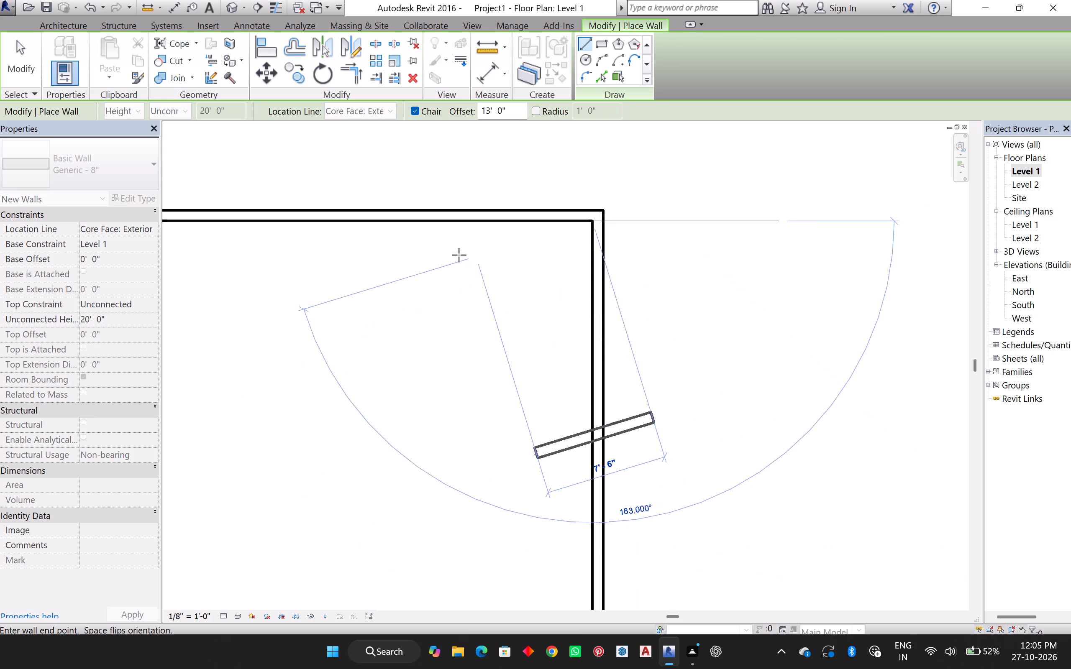
pyautogui.click(407, 226)
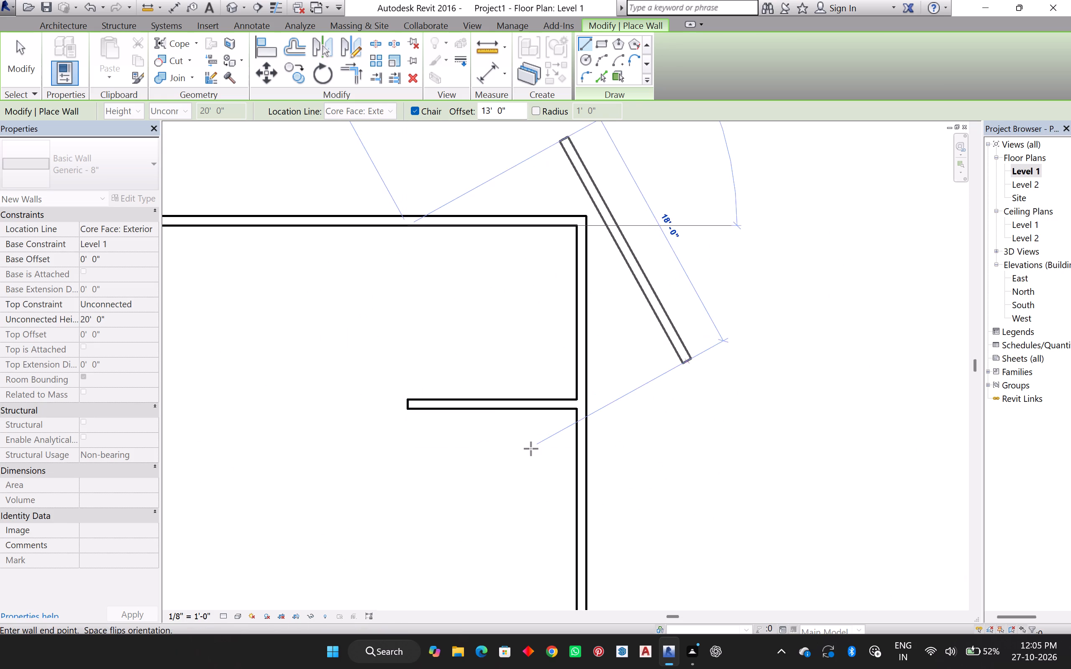
pyautogui.press('Escape')
pyautogui.press('space')
pyautogui.press('Escape')
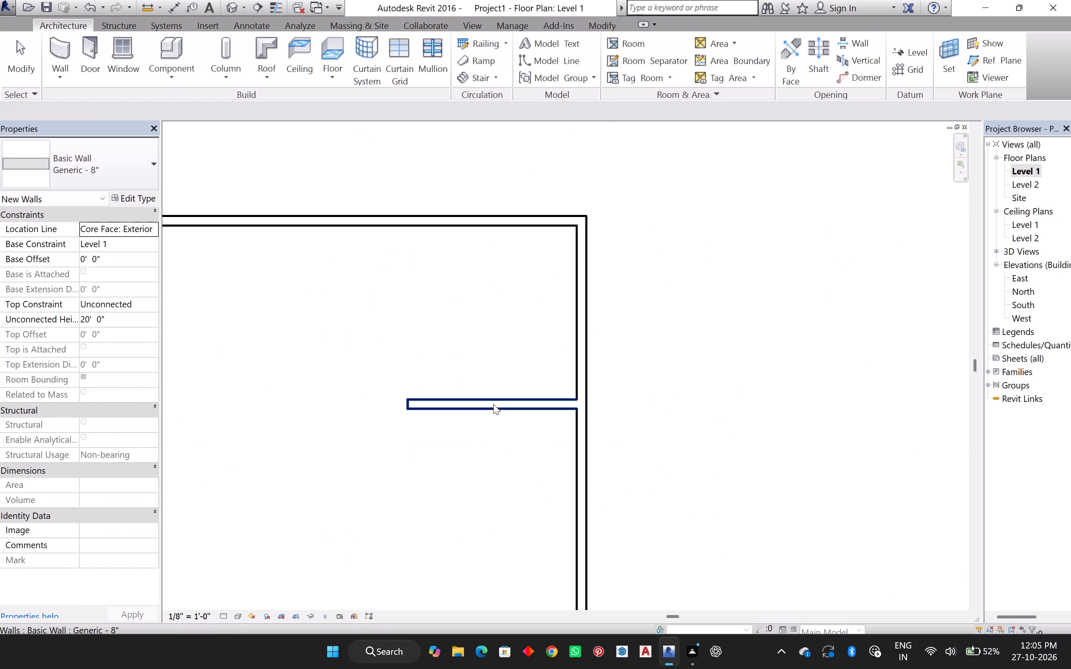
pyautogui.press('Escape')
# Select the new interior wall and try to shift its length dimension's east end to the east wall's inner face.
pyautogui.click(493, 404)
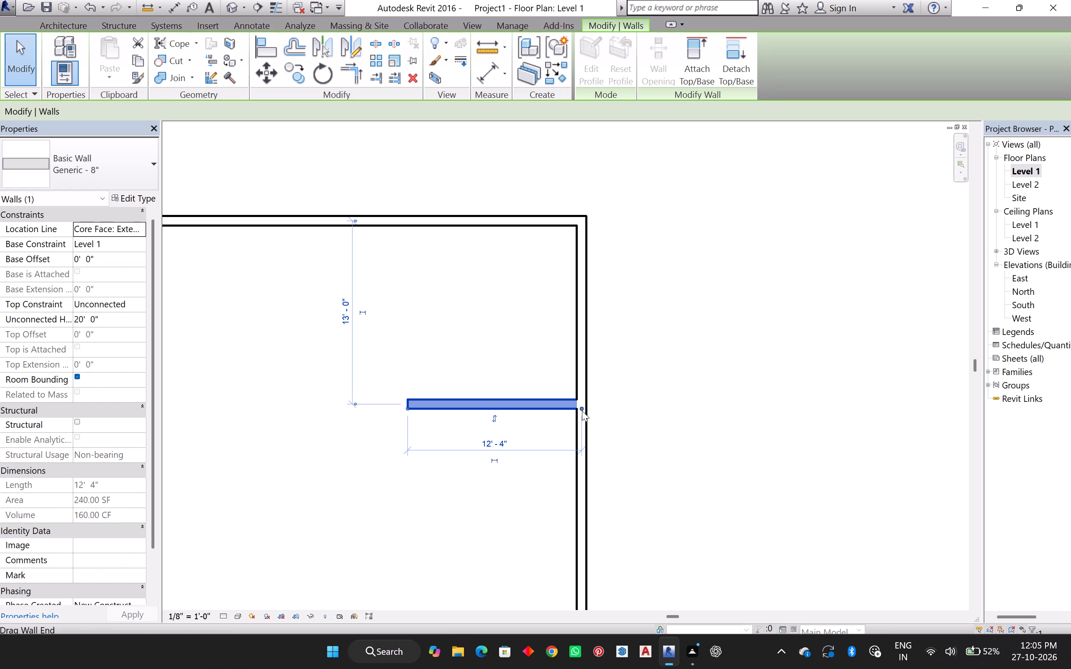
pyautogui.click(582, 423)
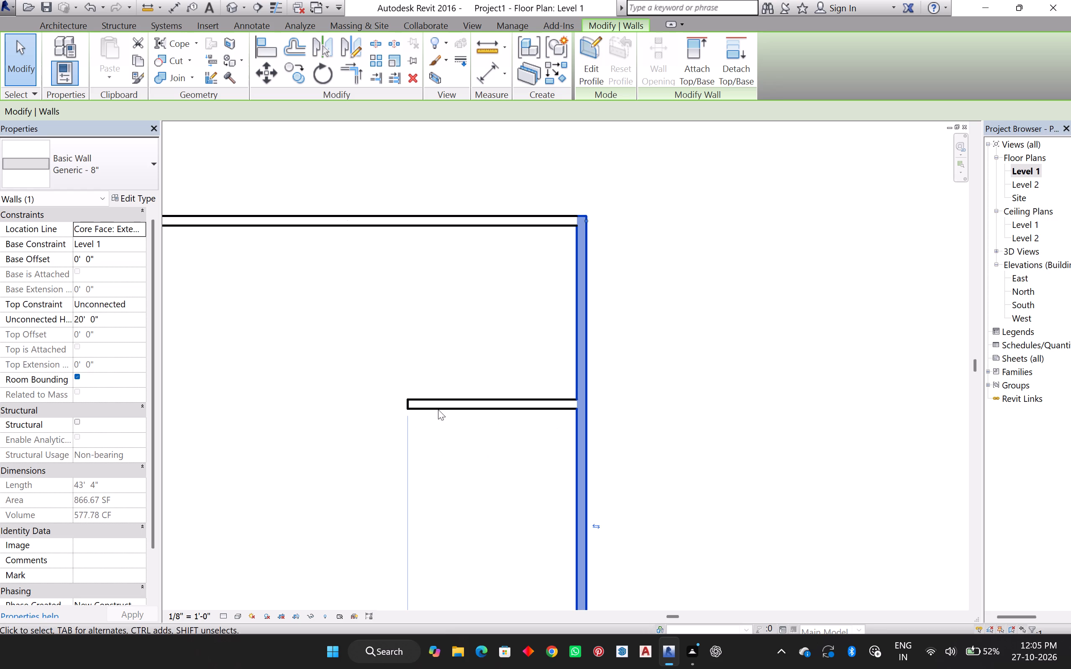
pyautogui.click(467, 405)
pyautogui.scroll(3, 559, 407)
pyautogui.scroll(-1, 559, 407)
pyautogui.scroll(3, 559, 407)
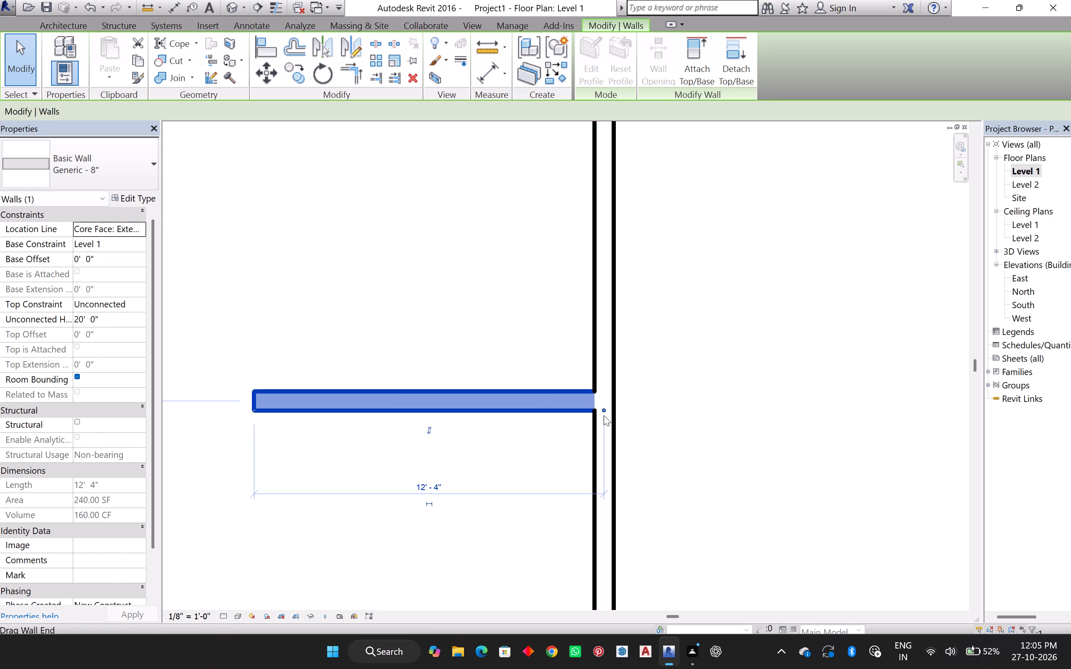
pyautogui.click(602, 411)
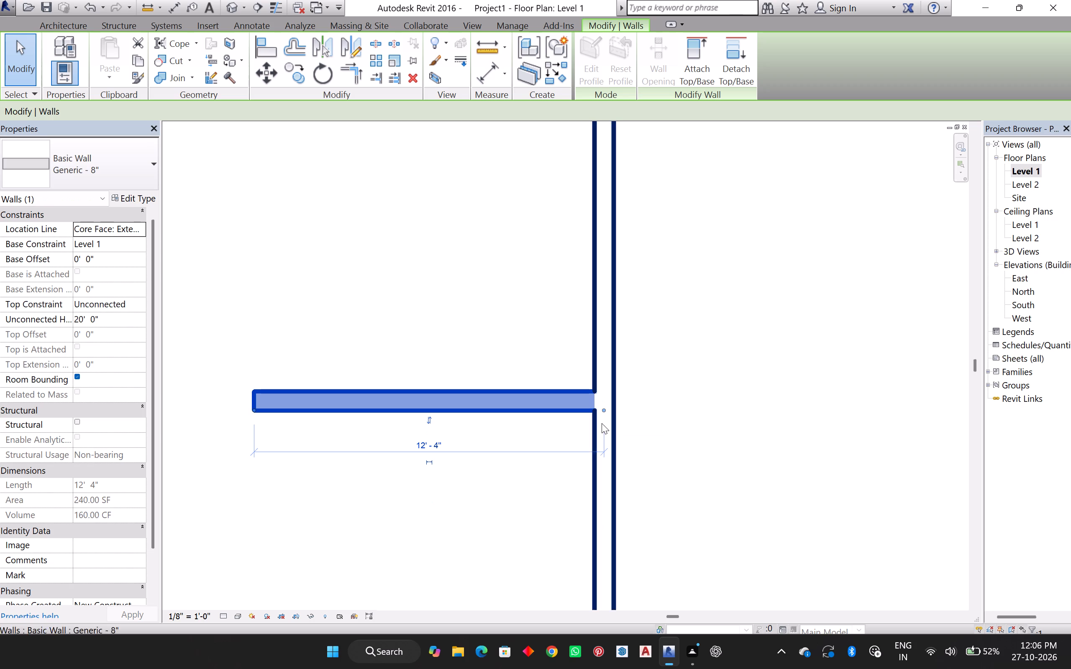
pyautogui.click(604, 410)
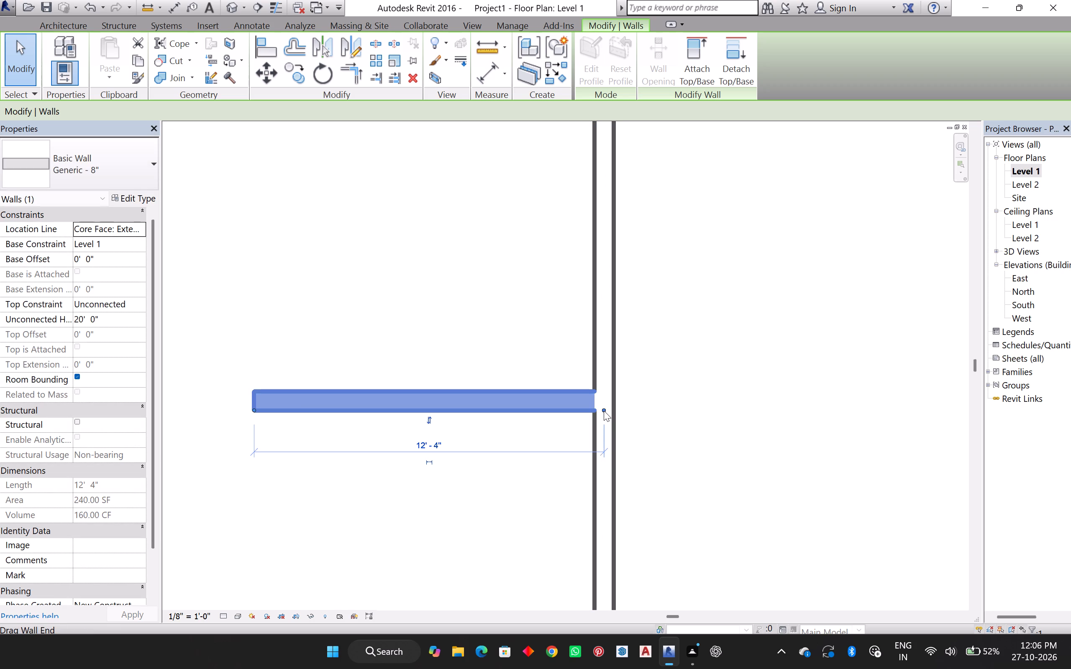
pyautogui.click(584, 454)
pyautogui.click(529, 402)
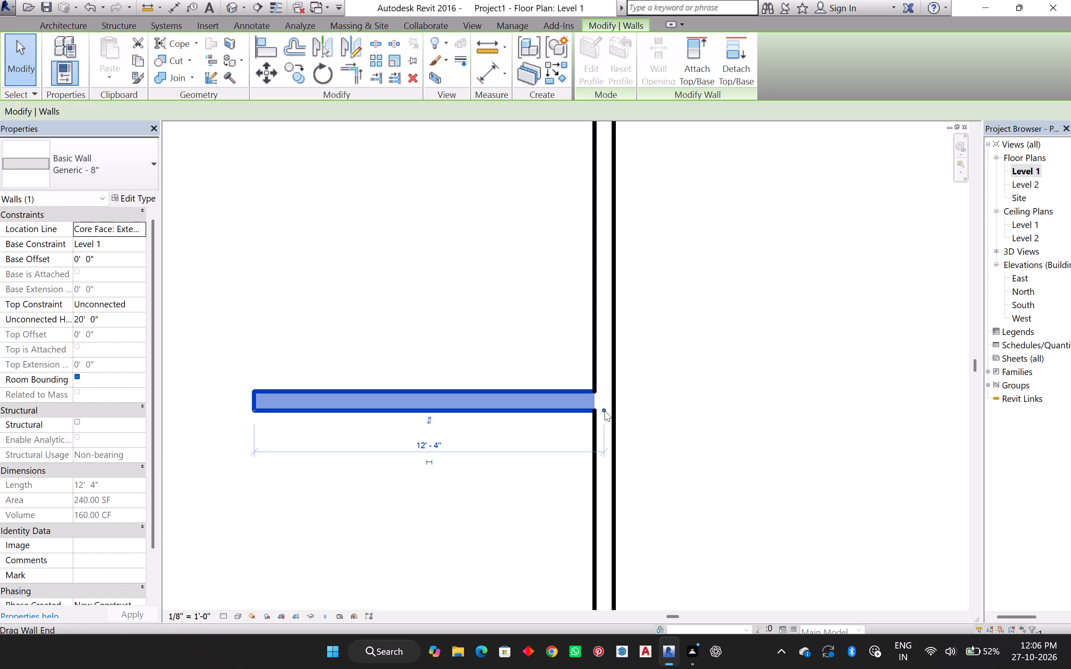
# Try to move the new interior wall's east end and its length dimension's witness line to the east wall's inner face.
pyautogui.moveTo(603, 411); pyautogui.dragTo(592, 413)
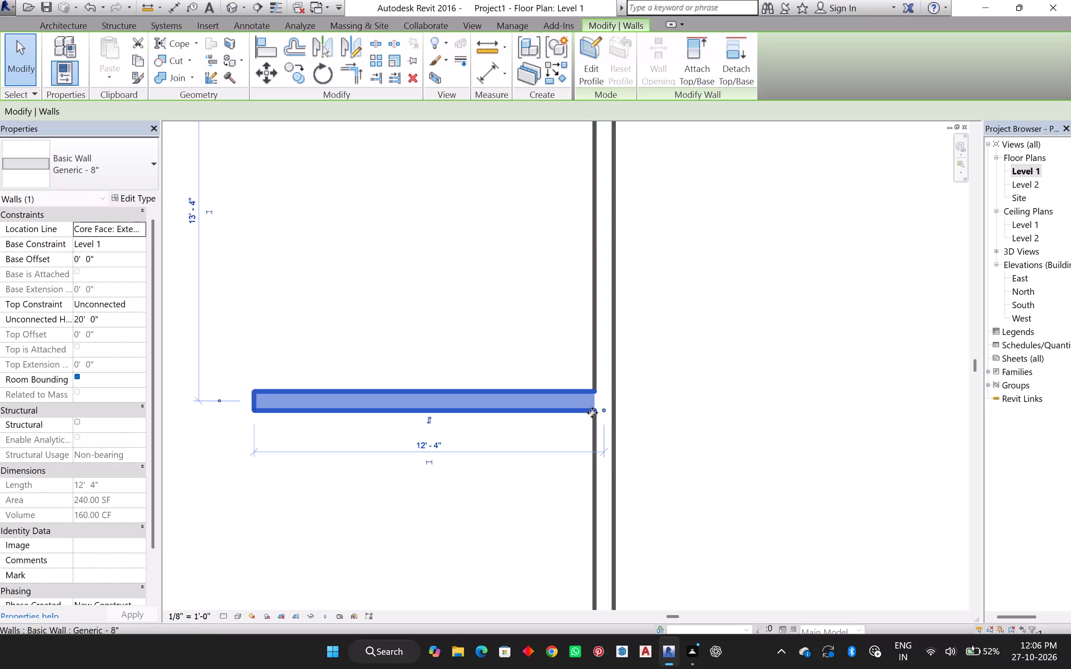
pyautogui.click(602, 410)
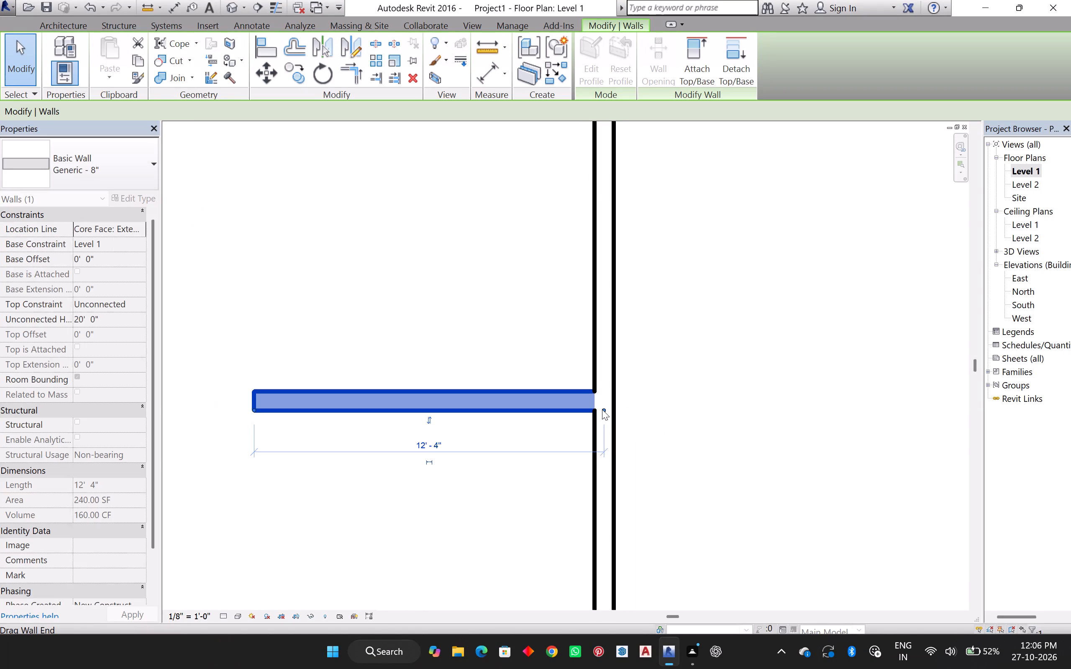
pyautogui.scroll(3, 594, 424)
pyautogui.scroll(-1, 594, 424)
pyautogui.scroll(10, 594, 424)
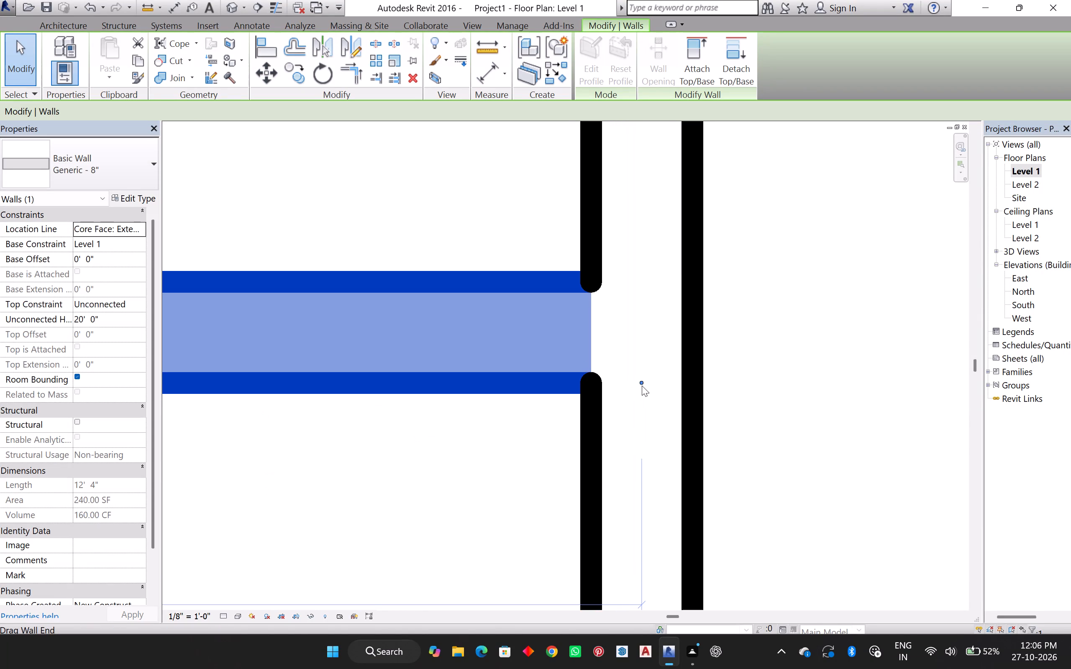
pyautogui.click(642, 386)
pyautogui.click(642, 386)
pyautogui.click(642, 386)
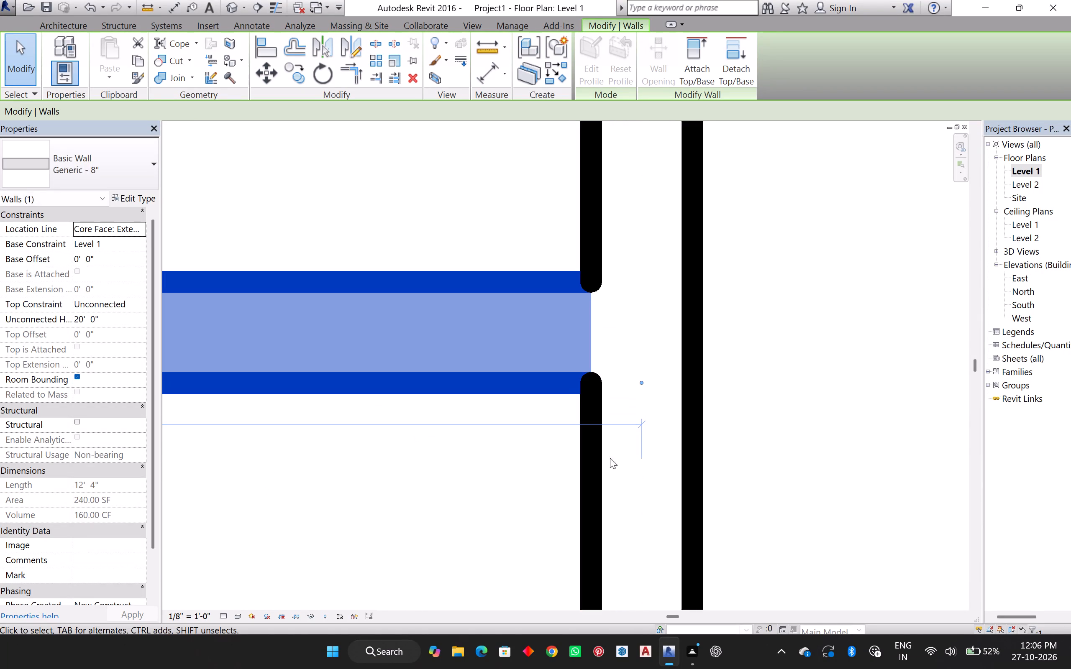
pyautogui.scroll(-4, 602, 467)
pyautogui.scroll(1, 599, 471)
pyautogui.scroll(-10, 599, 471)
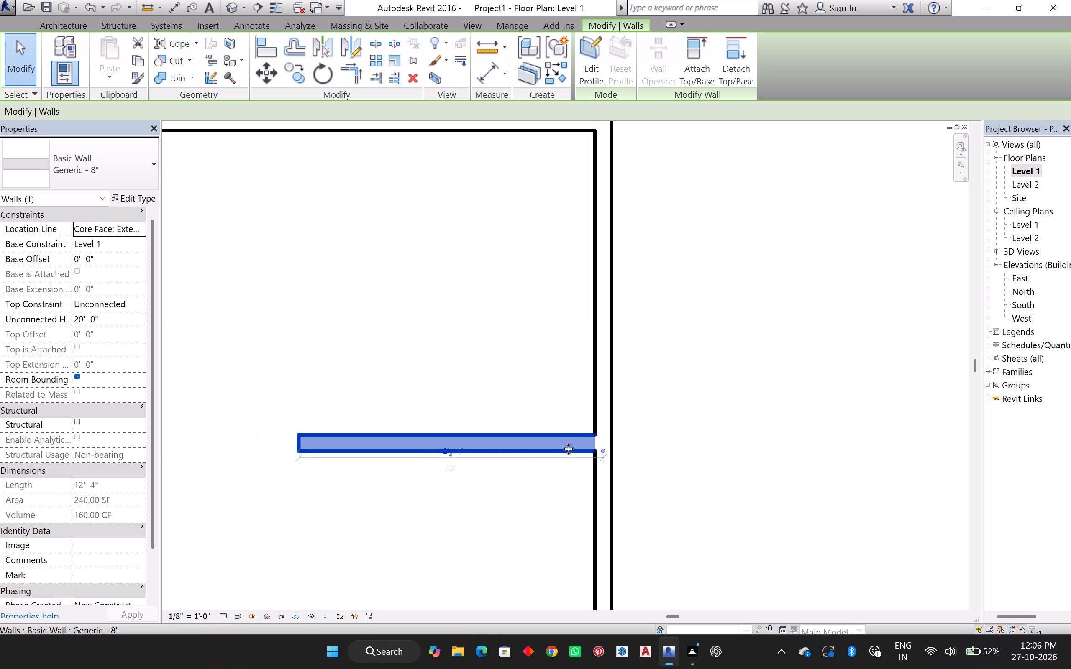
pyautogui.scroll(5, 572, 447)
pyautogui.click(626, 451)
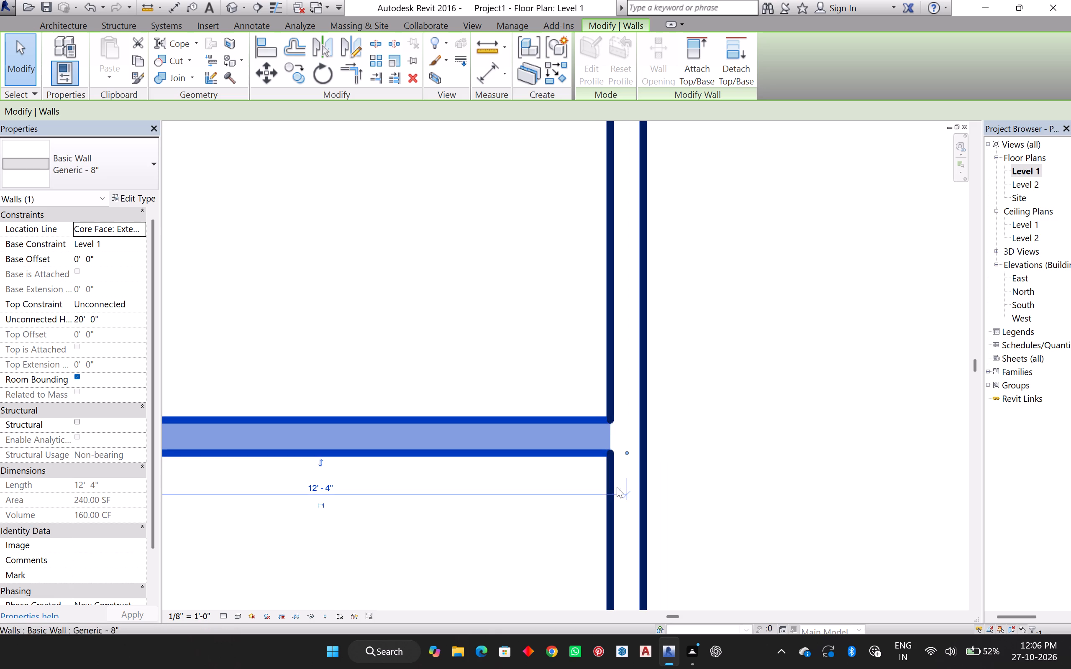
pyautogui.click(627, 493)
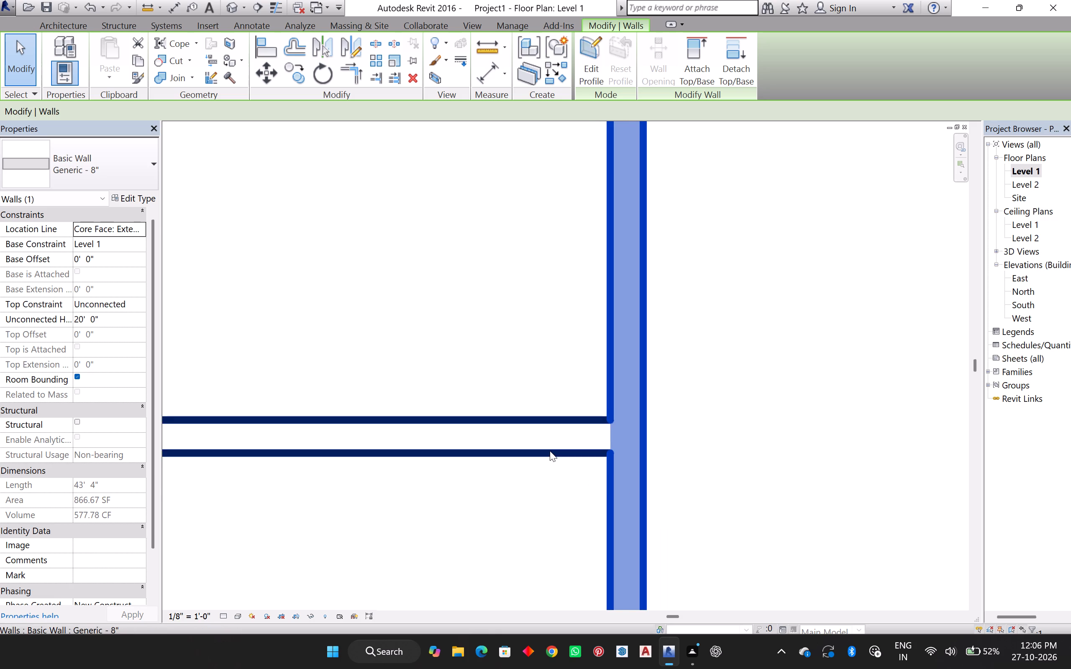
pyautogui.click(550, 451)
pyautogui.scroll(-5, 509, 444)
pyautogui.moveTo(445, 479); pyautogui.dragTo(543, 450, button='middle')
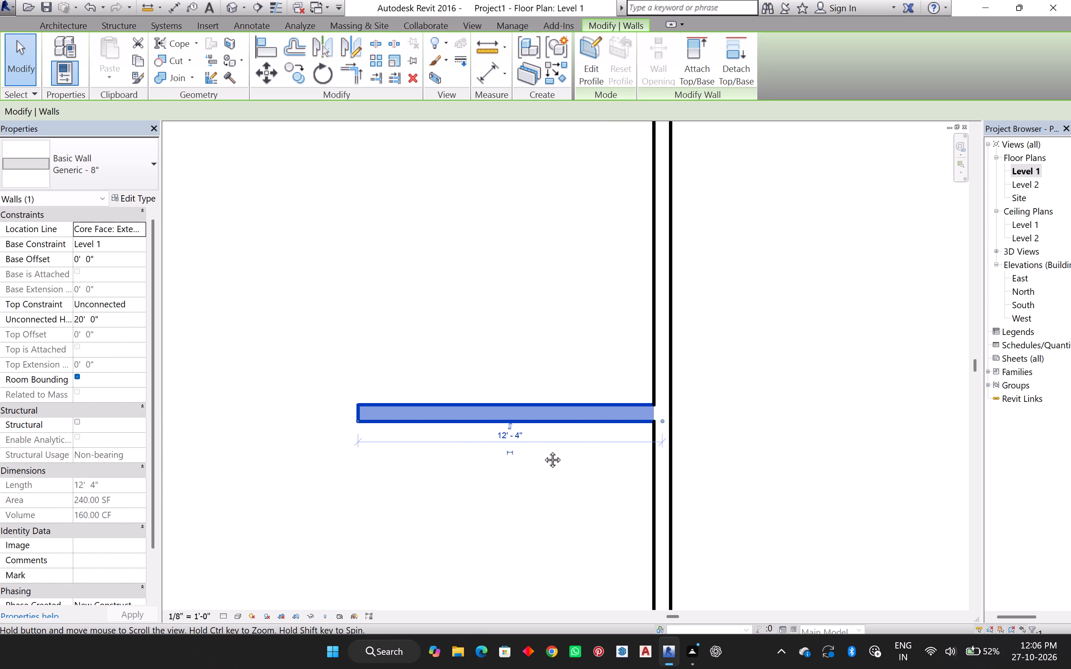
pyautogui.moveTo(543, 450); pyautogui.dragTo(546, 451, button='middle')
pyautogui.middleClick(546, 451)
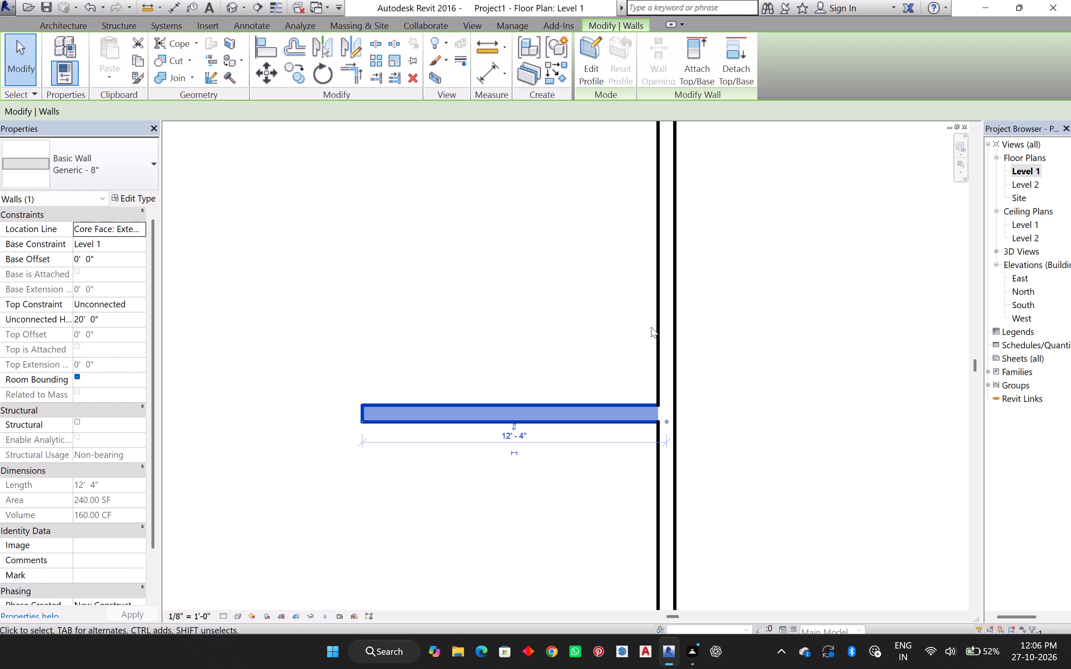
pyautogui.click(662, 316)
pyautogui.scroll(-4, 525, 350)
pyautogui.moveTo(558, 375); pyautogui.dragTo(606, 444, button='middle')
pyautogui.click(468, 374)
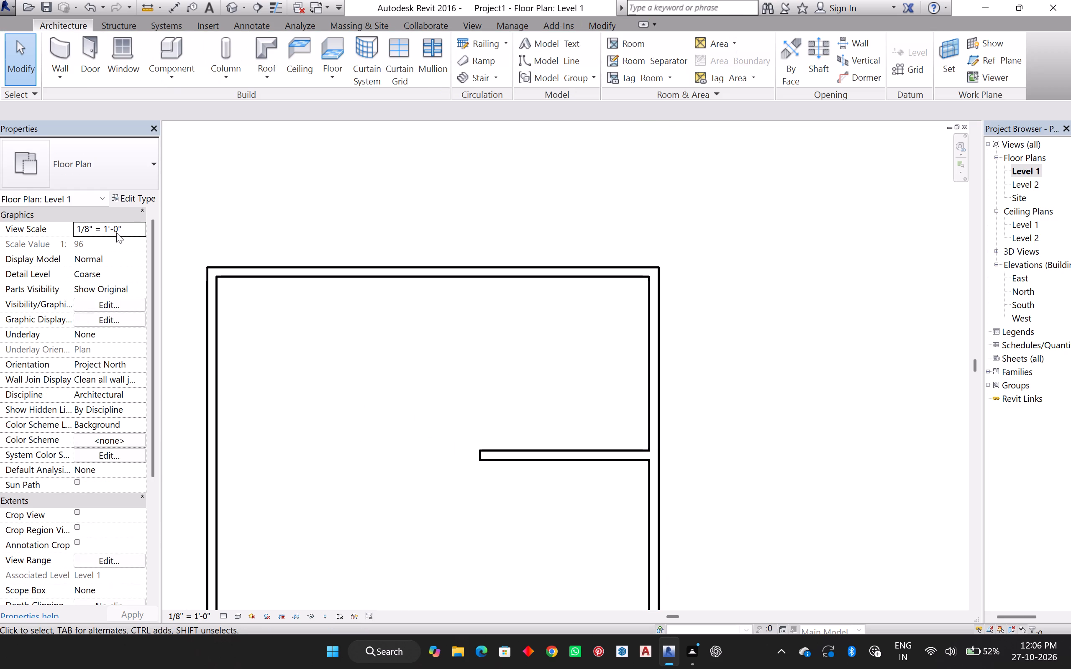
# Draw an 8" wall from the short interior wall north to the north wall, offset 11' 1" west of the east wall's inner face.
pyautogui.click(73, 53)
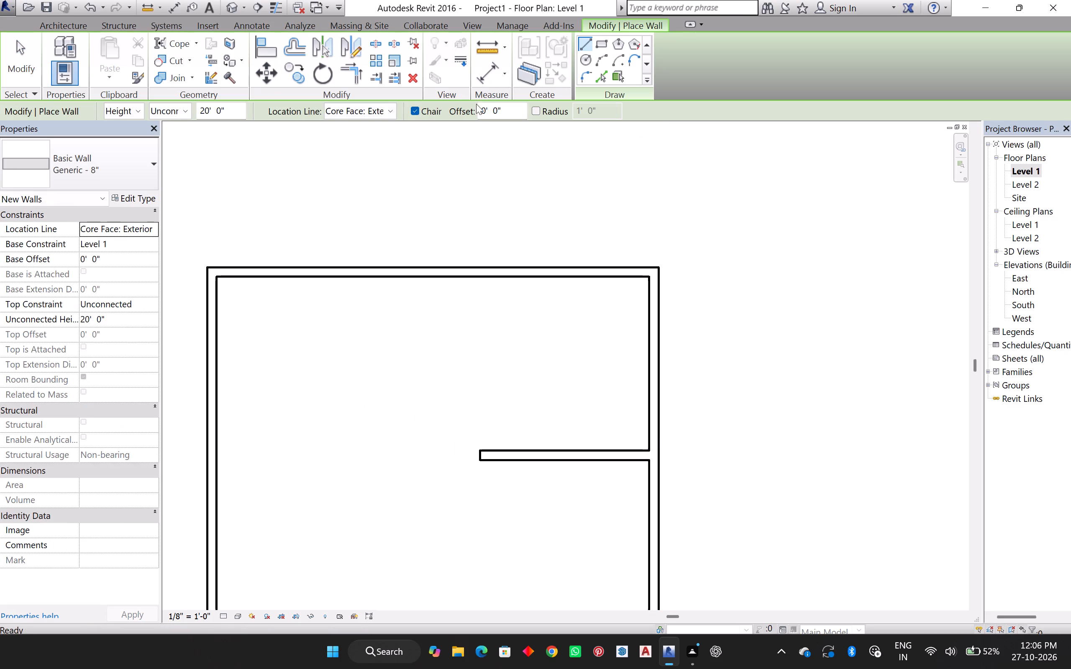
pyautogui.click(507, 108)
pyautogui.press('BackSpace')
pyautogui.press('BackSpace')
pyautogui.press('BackSpace')
pyautogui.press('BackSpace')
pyautogui.press('BackSpace')
pyautogui.press('BackSpace')
pyautogui.press('BackSpace')
pyautogui.press('BackSpace')
pyautogui.press('BackSpace')
pyautogui.press('BackSpace')
pyautogui.press('BackSpace')
pyautogui.press('BackSpace')
pyautogui.press('BackSpace')
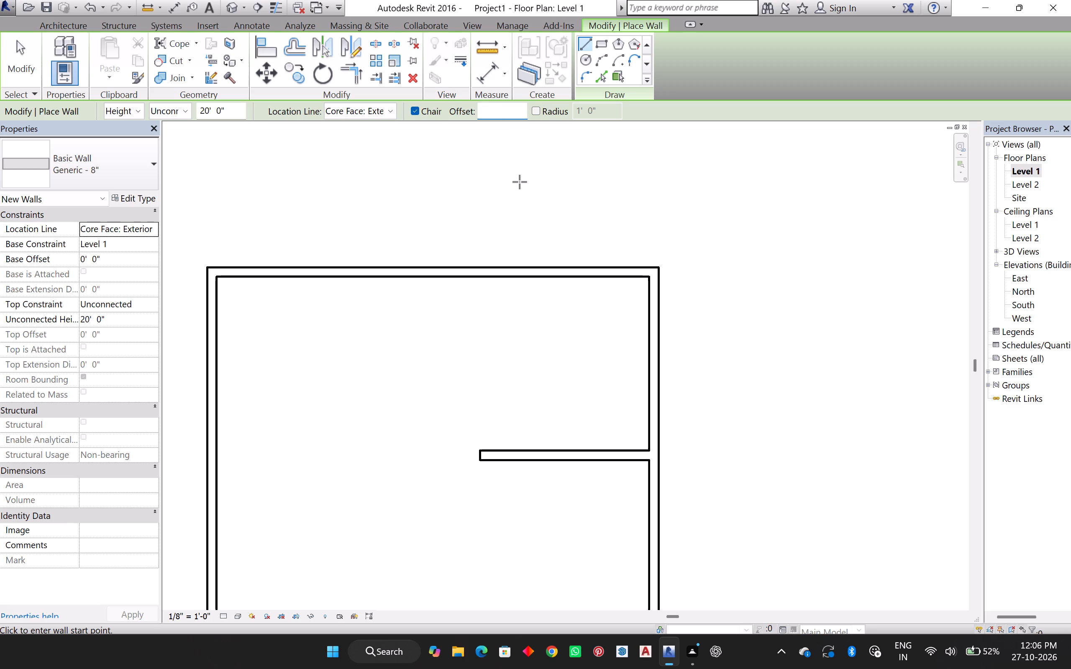
pyautogui.press('1')
pyautogui.press('1')
pyautogui.write('\'1"')
pyautogui.press('BackSpace')
pyautogui.press('BackSpace')
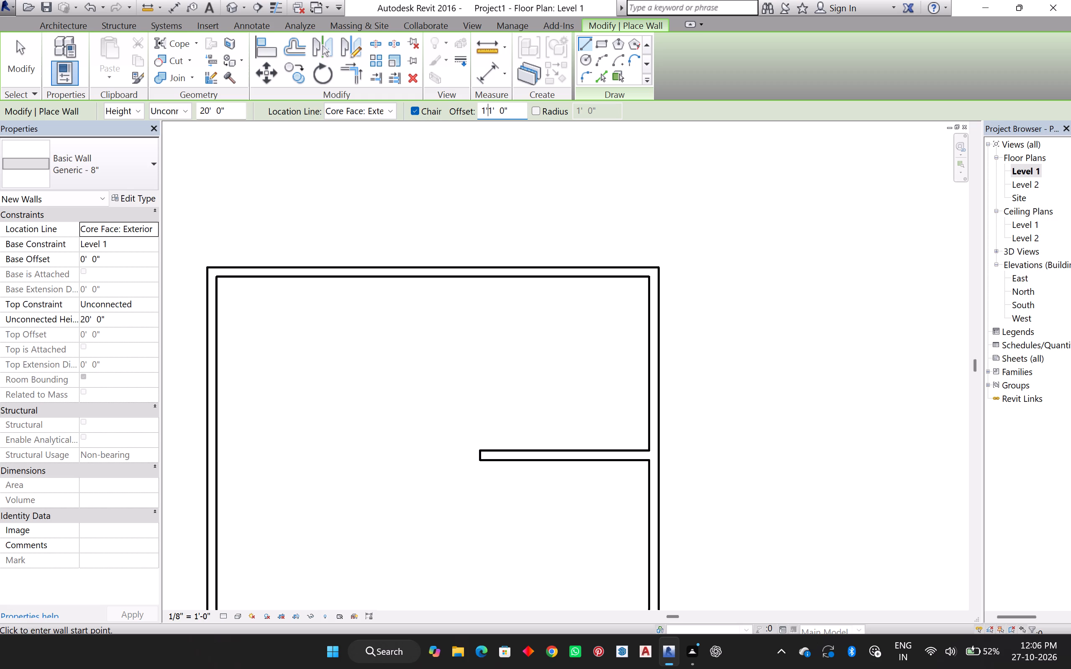
pyautogui.press('BackSpace')
pyautogui.press('Right')
pyautogui.press('Right')
pyautogui.press('Right')
pyautogui.press('Right')
pyautogui.press('Right')
pyautogui.press('BackSpace')
pyautogui.press('1')
pyautogui.press('Return')
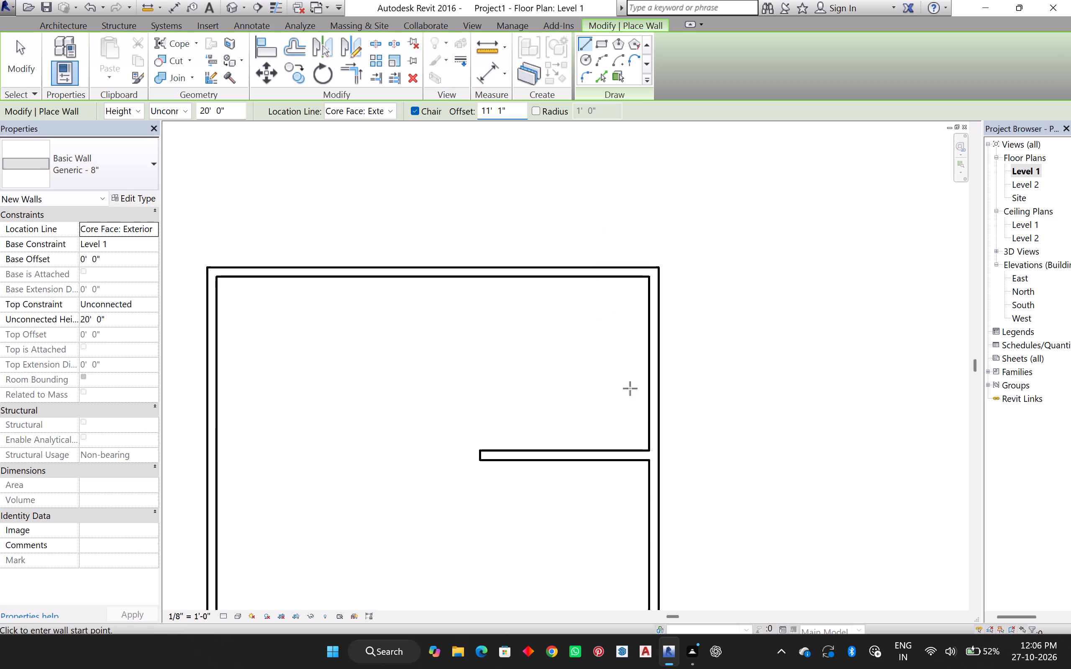
pyautogui.click(649, 451)
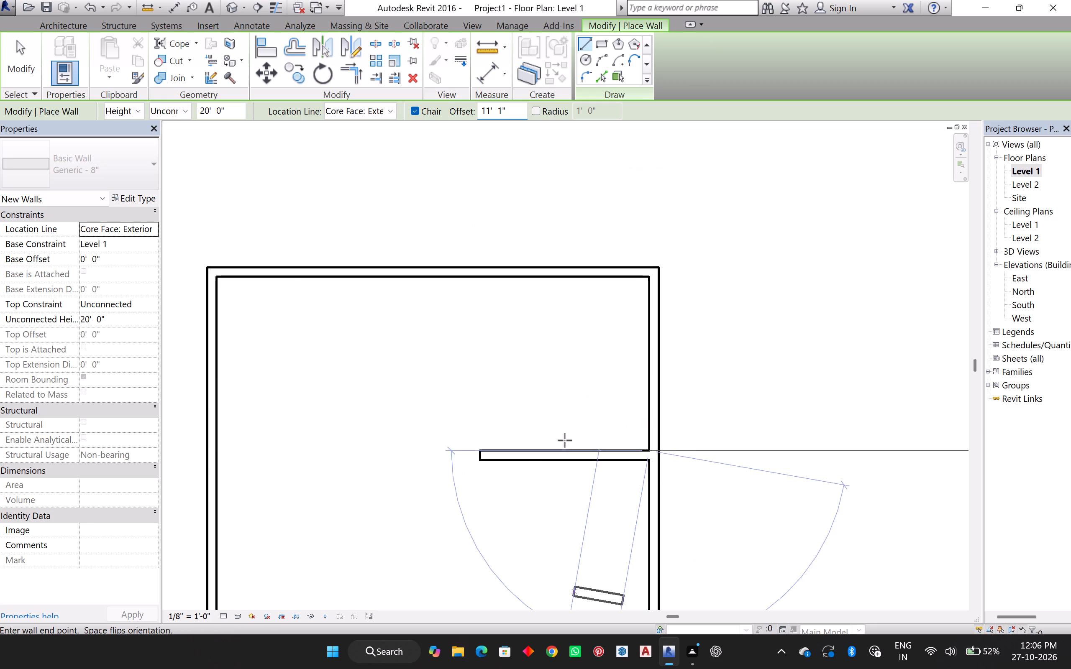
pyautogui.click(650, 276)
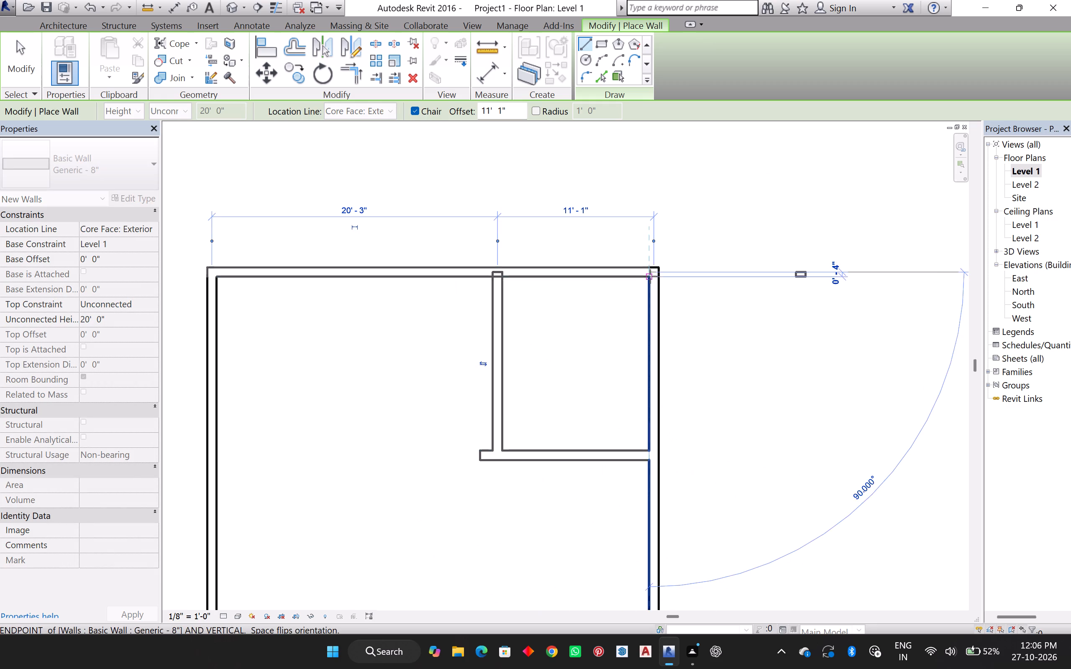
pyautogui.press('Escape')
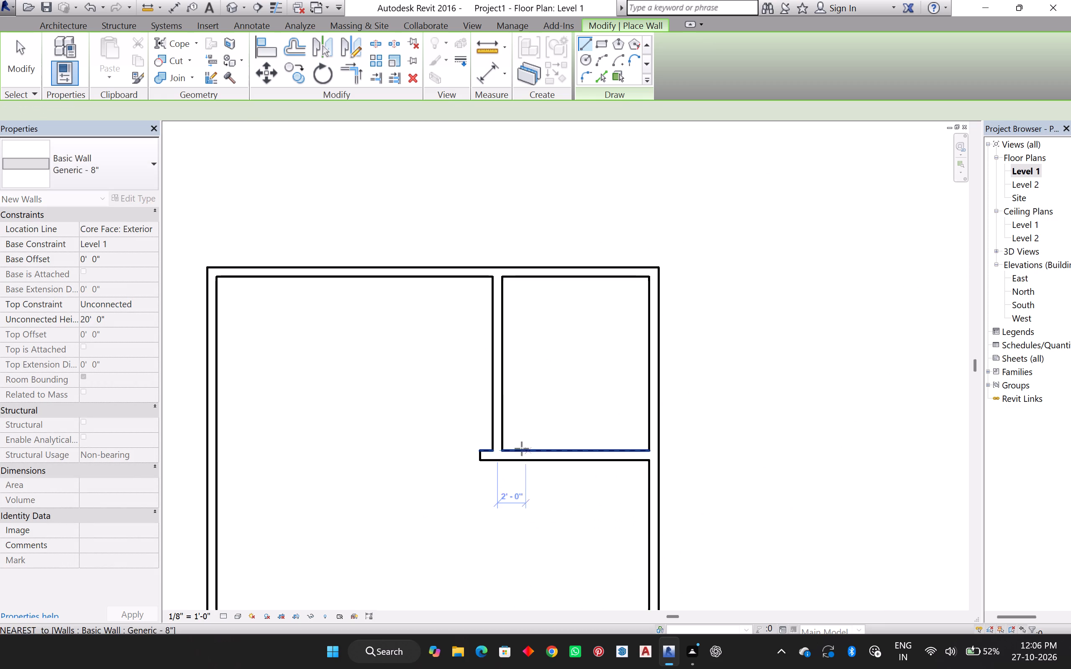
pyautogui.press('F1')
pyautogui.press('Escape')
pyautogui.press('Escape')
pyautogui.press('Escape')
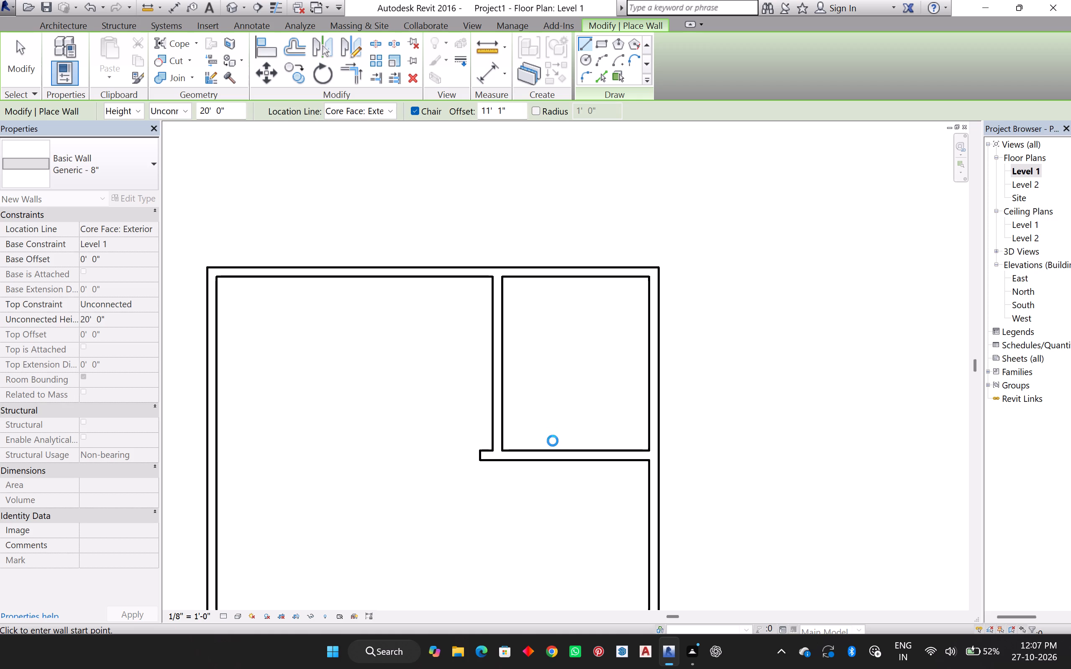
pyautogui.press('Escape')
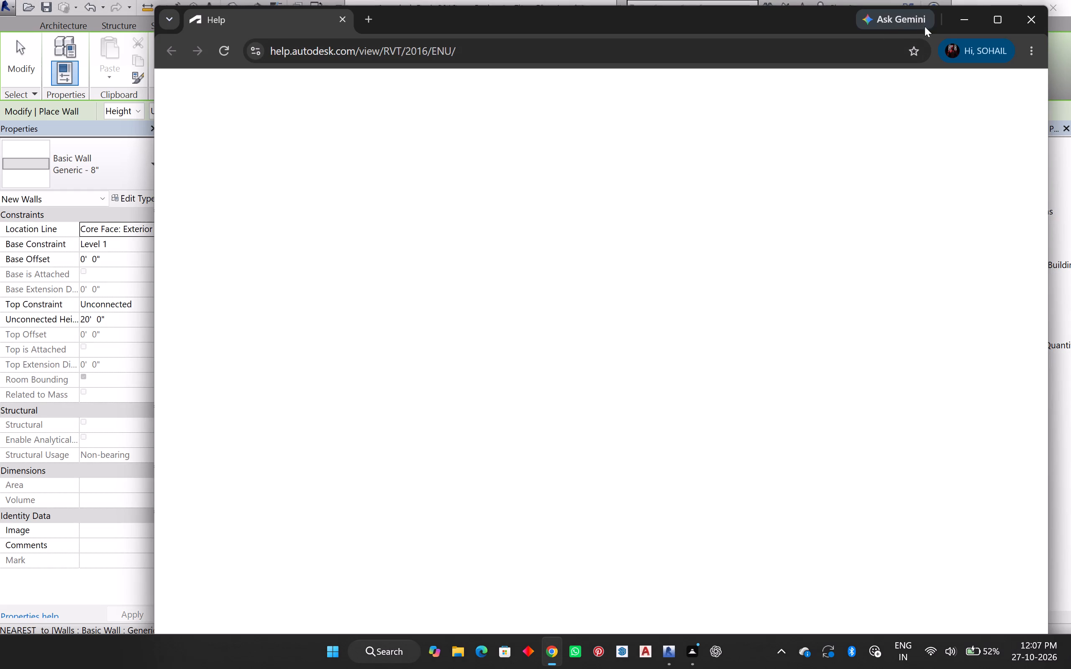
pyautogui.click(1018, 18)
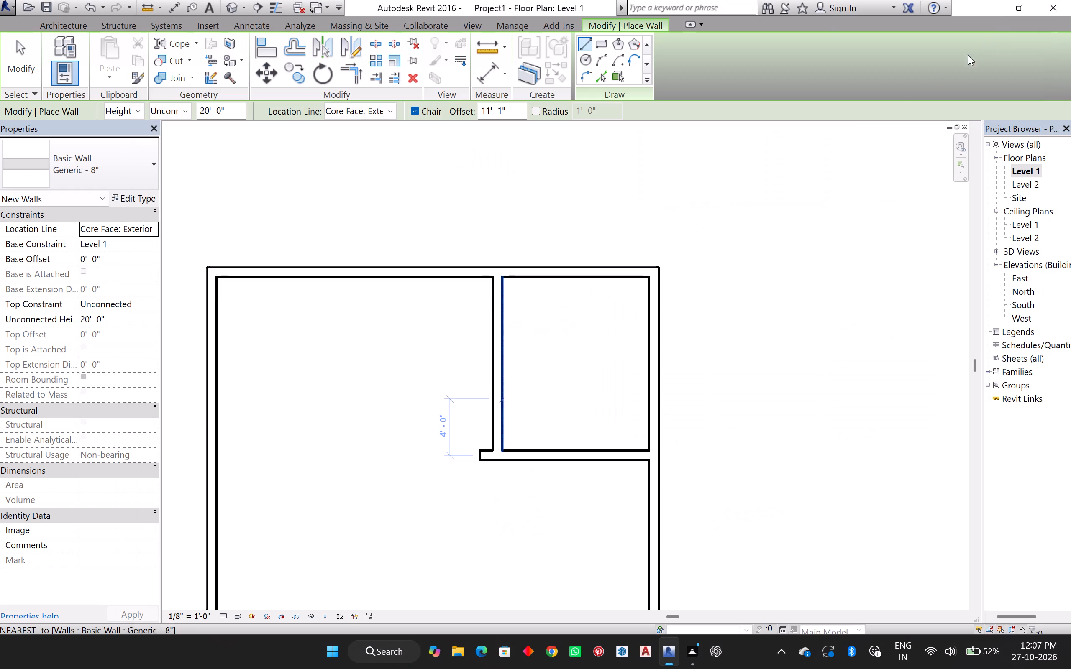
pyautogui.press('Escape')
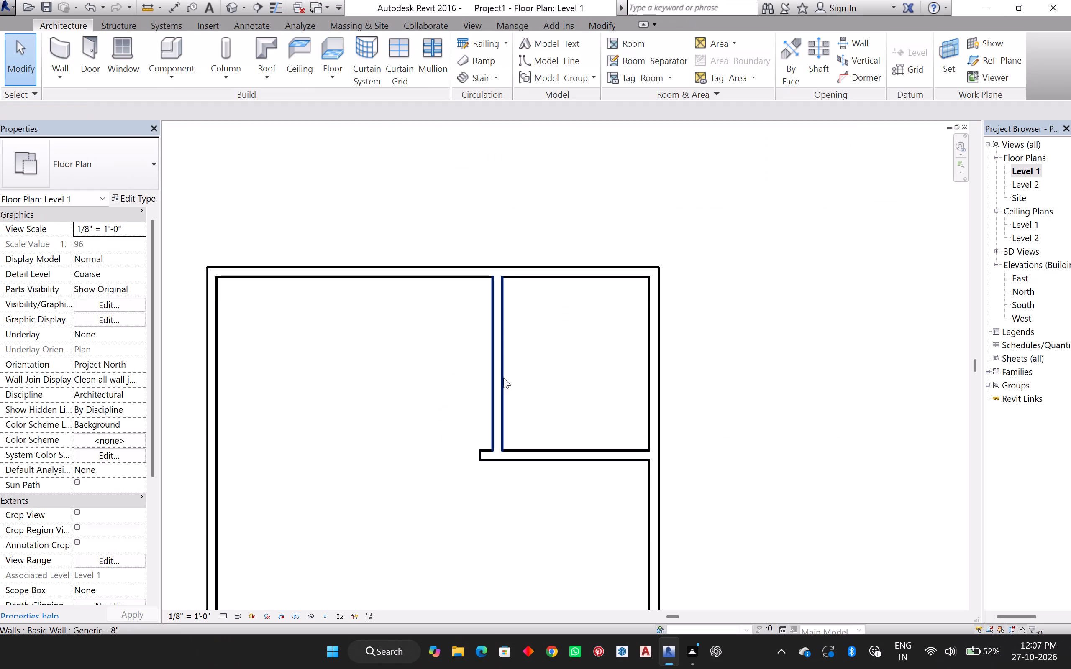
# Set the clear distance between the new north–south interior wall's east face and the east wall's inner face to 11' 1".
pyautogui.click(497, 376)
pyautogui.scroll(3, 538, 212)
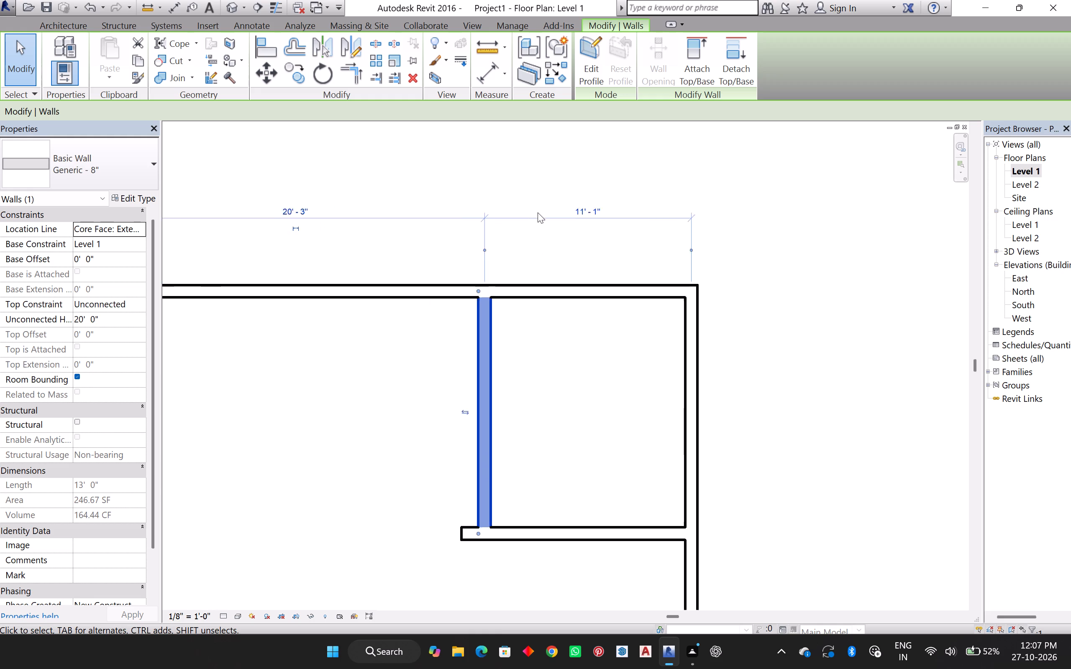
pyautogui.scroll(2, 538, 212)
pyautogui.click(458, 270)
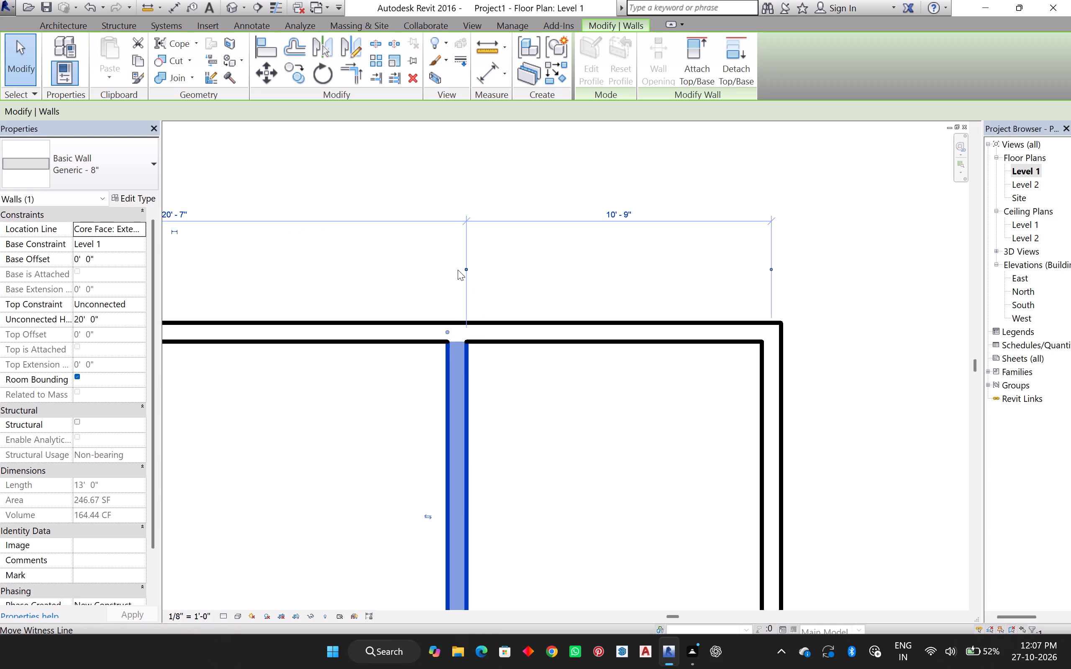
pyautogui.click(771, 268)
pyautogui.click(612, 217)
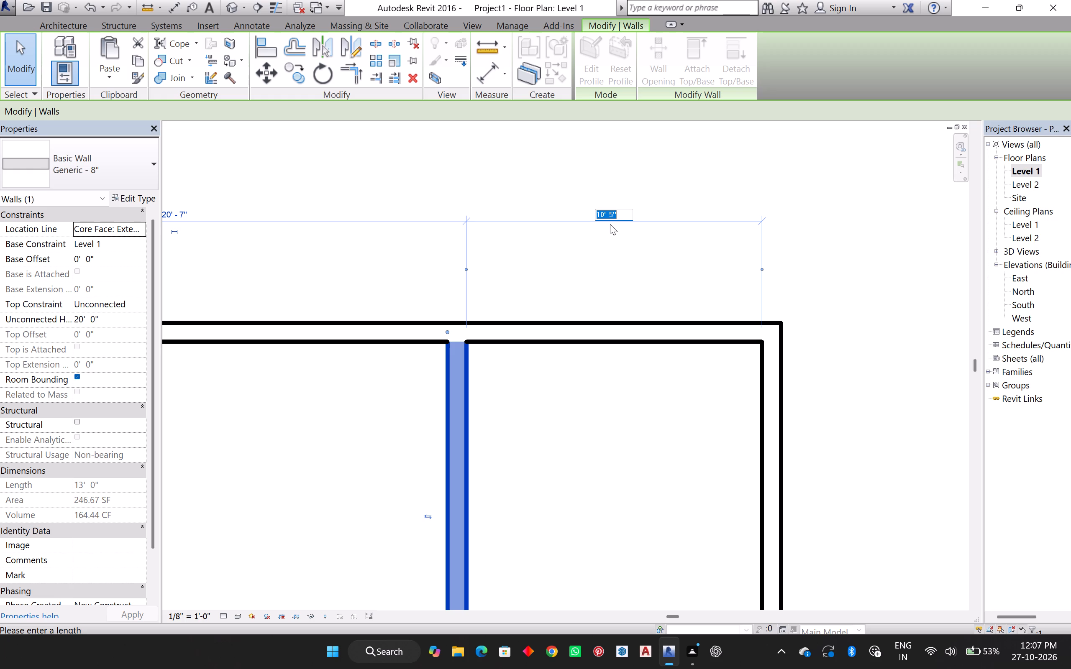
pyautogui.write('11')
pyautogui.write('\'1"')
pyautogui.press('Return')
# Trim the two interior walls into a clean corner at the northeast room's southwest corner, removing the short stub.
pyautogui.scroll(-4, 589, 299)
pyautogui.moveTo(647, 336); pyautogui.dragTo(613, 188, button='middle')
pyautogui.click(604, 402)
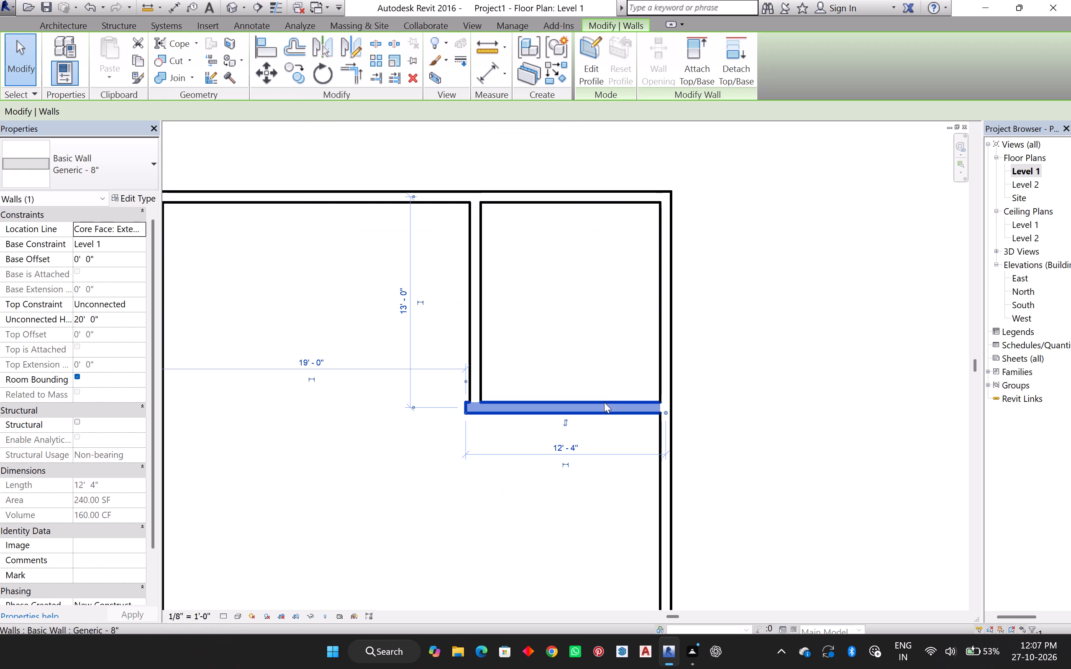
pyautogui.scroll(3, 561, 451)
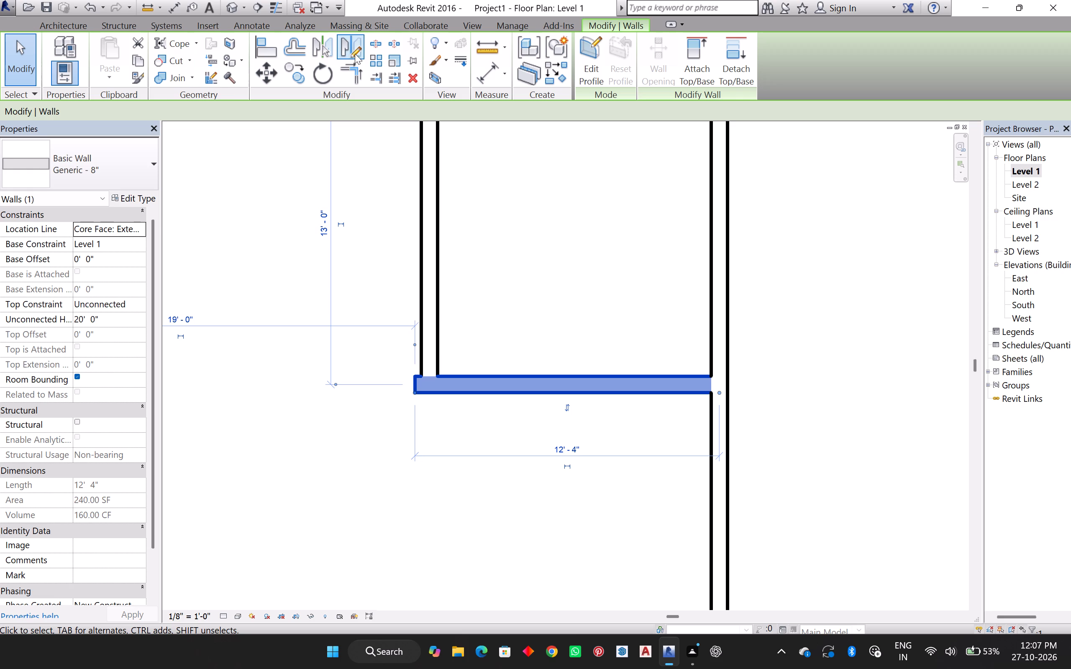
pyautogui.click(358, 66)
pyautogui.click(421, 239)
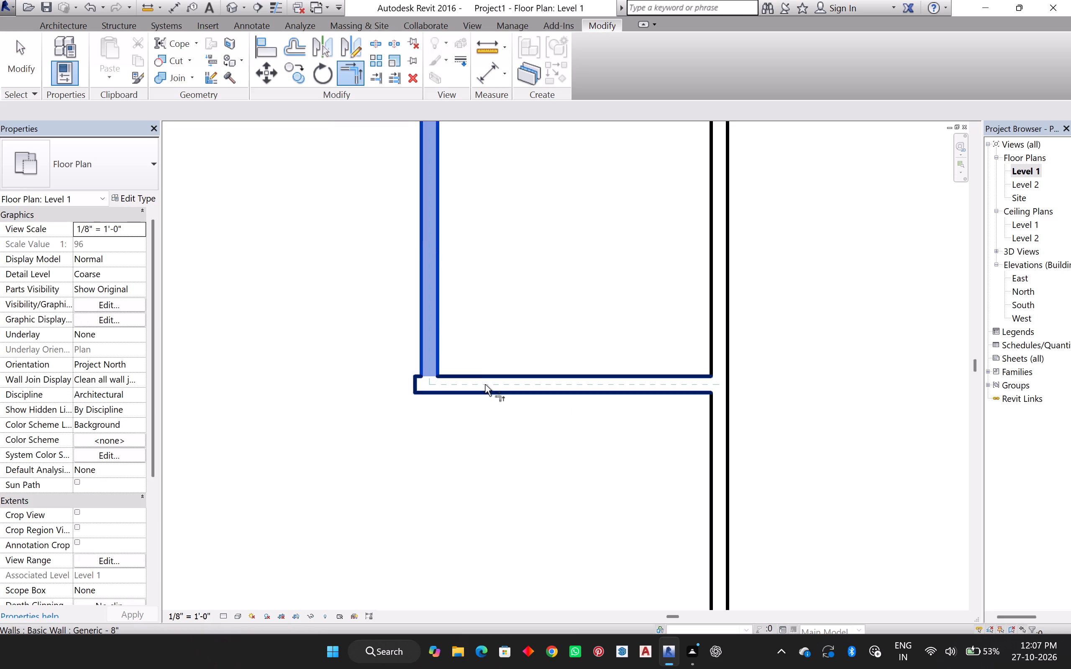
pyautogui.click(485, 384)
pyautogui.press('Escape')
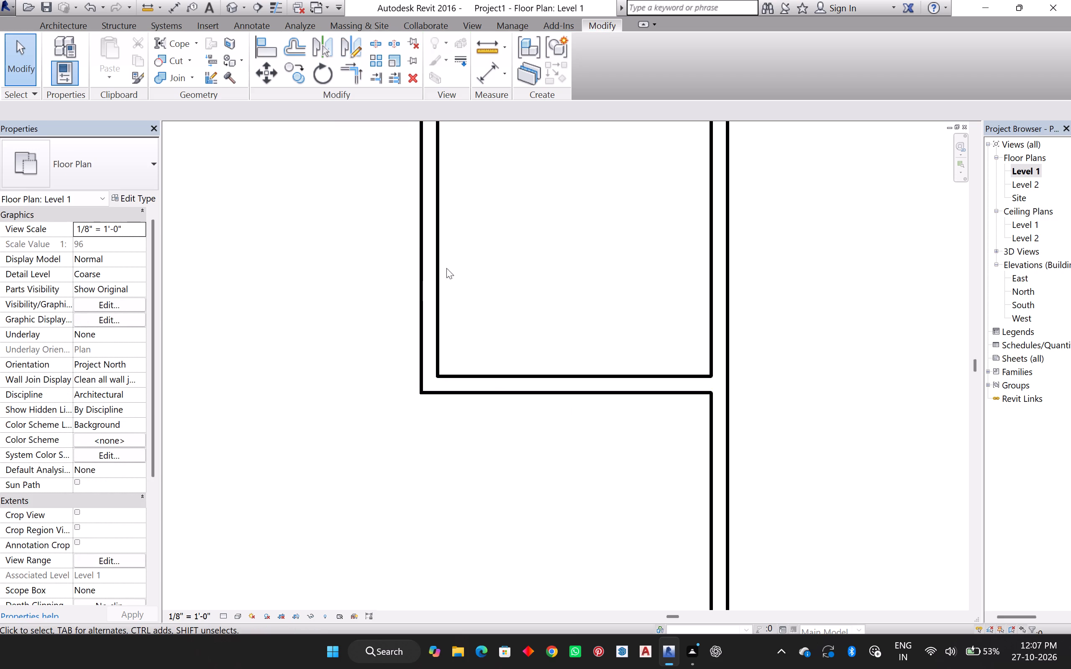
# Set the northeast room's clear depth, from the north wall's inner face to its south wall's north face, to 13'.
pyautogui.click(492, 388)
pyautogui.moveTo(495, 214); pyautogui.dragTo(477, 364, button='middle')
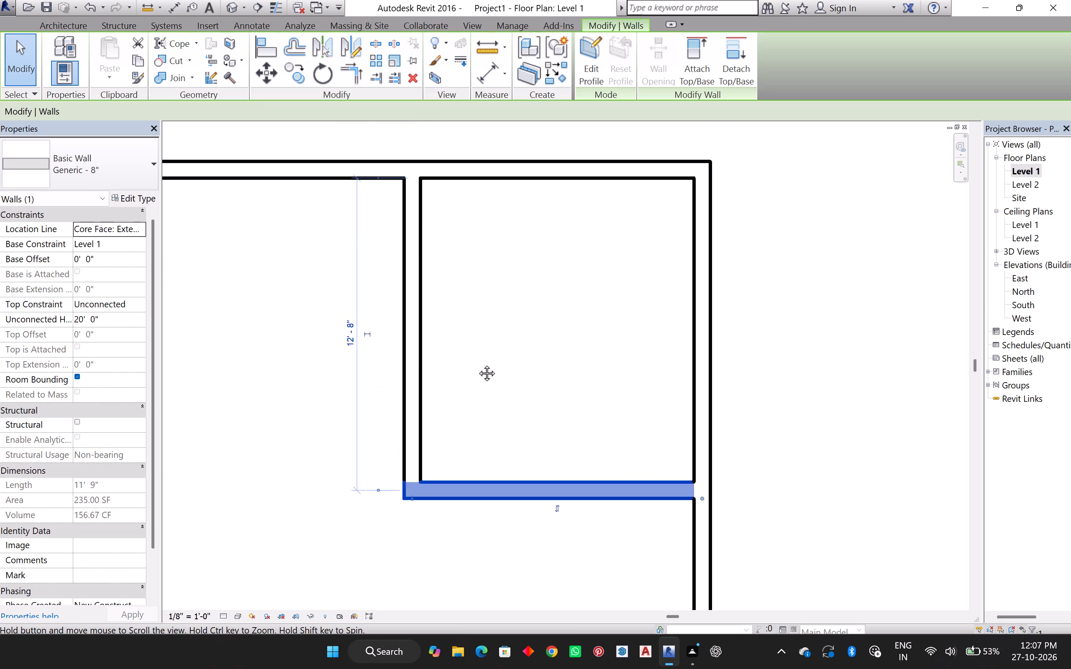
pyautogui.moveTo(477, 364); pyautogui.dragTo(504, 281, button='middle')
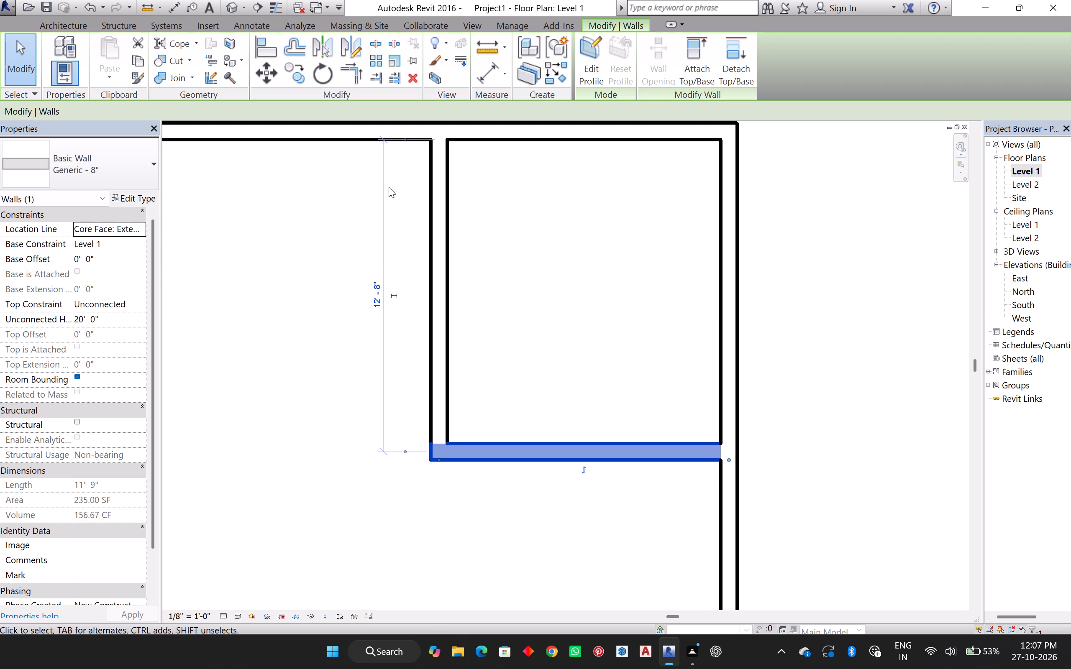
pyautogui.click(404, 451)
pyautogui.click(379, 289)
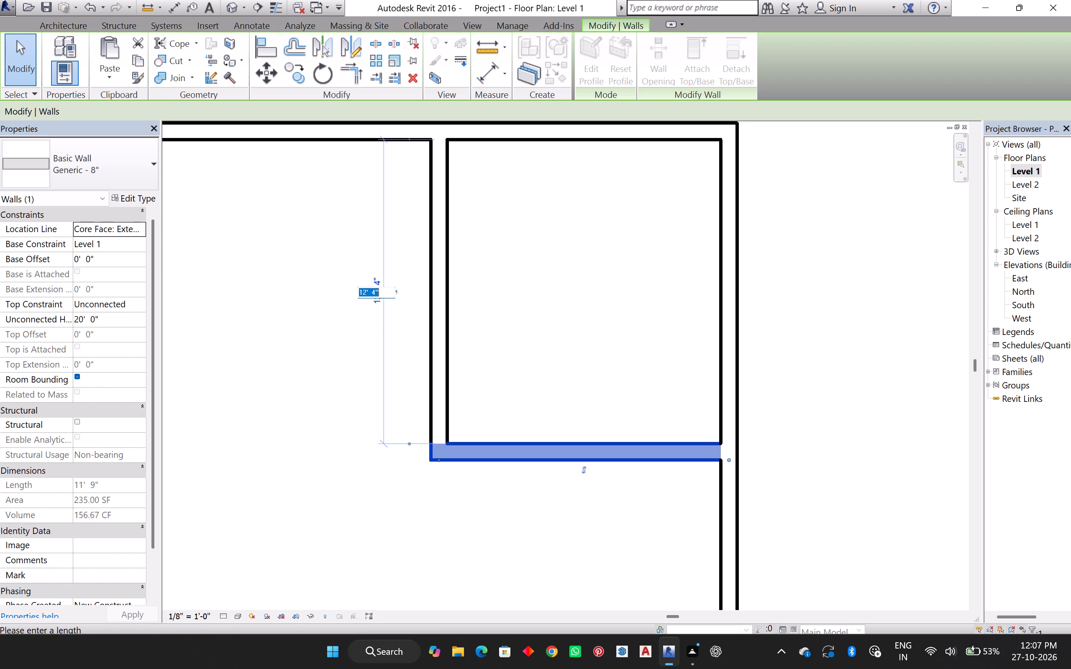
pyautogui.press('BackSpace')
pyautogui.press('1')
pyautogui.press('3')
pyautogui.press("'")
pyautogui.press('Return')
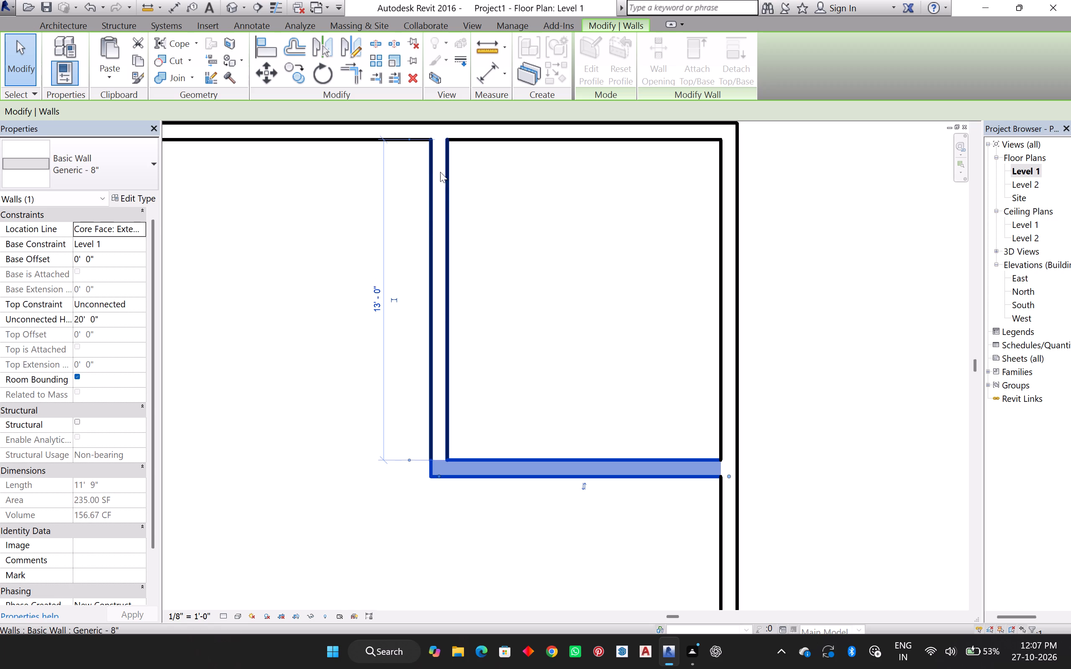
# Check the northeast room's clear width using the dimensions of its west wall.
pyautogui.click(443, 313)
pyautogui.moveTo(511, 272); pyautogui.dragTo(459, 404, button='middle')
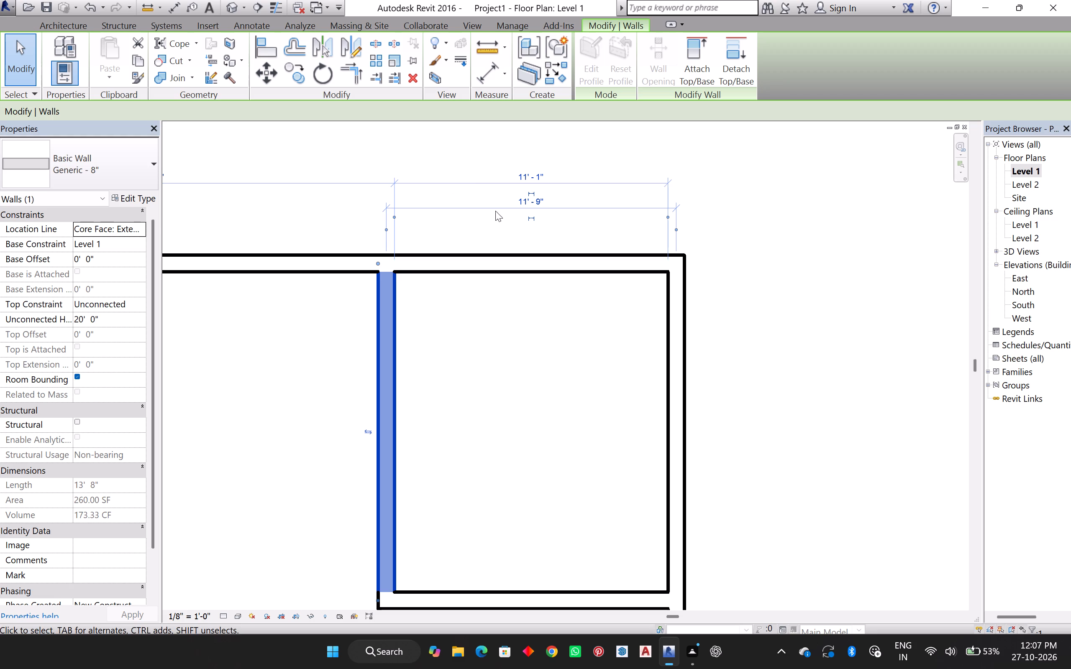
pyautogui.scroll(-4, 547, 390)
pyautogui.moveTo(541, 425); pyautogui.dragTo(580, 311, button='middle')
pyautogui.click(774, 312)
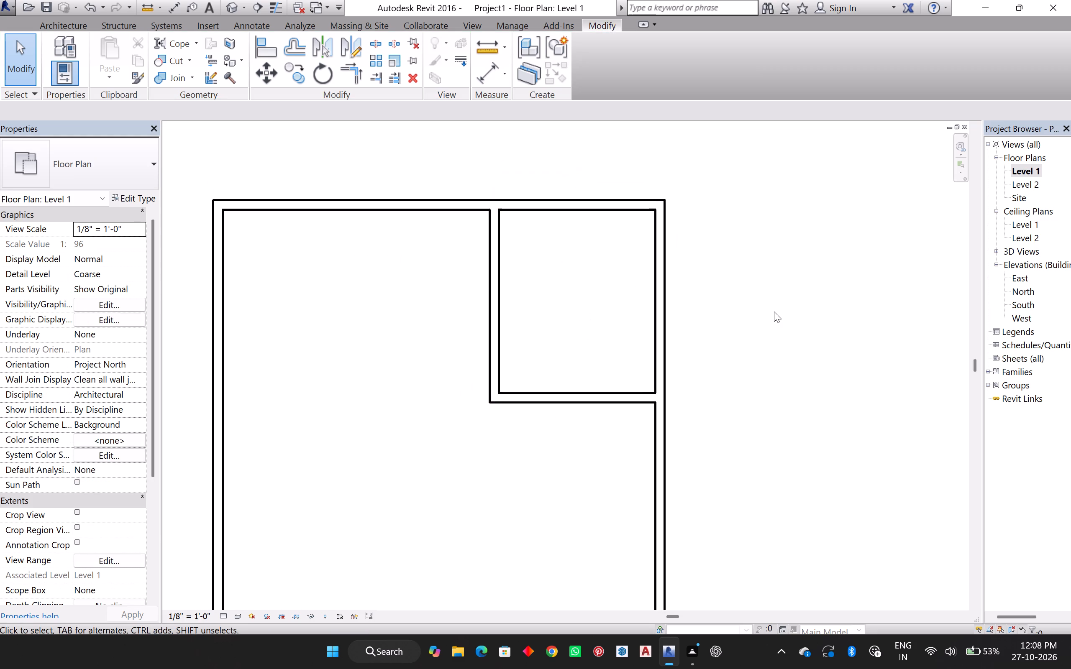
pyautogui.moveTo(473, 388); pyautogui.dragTo(572, 400, button='middle')
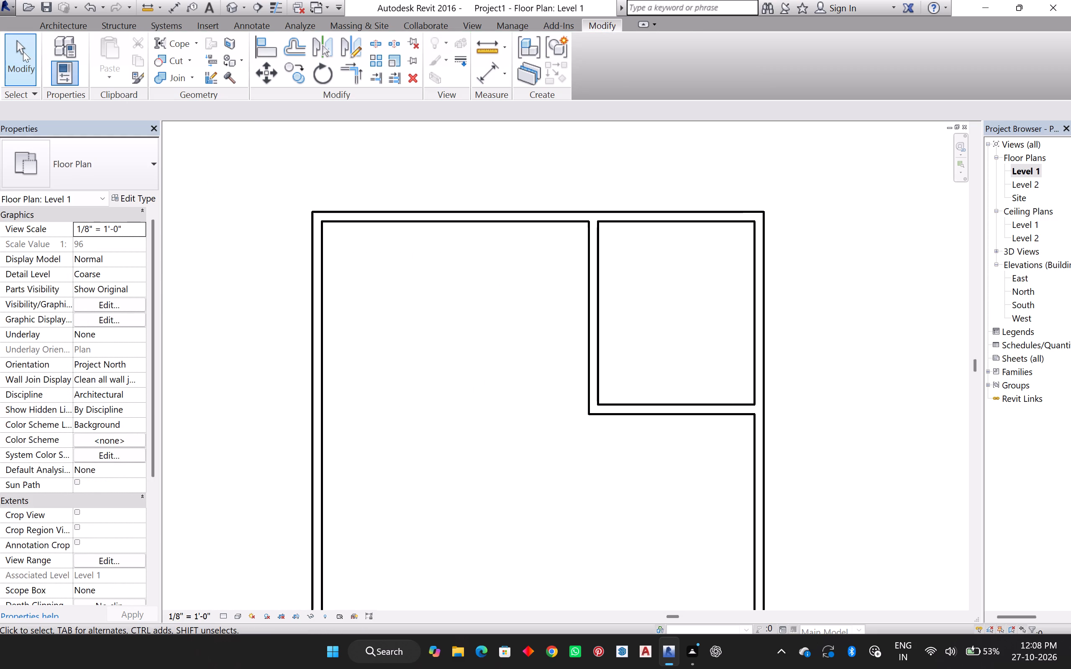
pyautogui.click(20, 58)
pyautogui.click(373, 188)
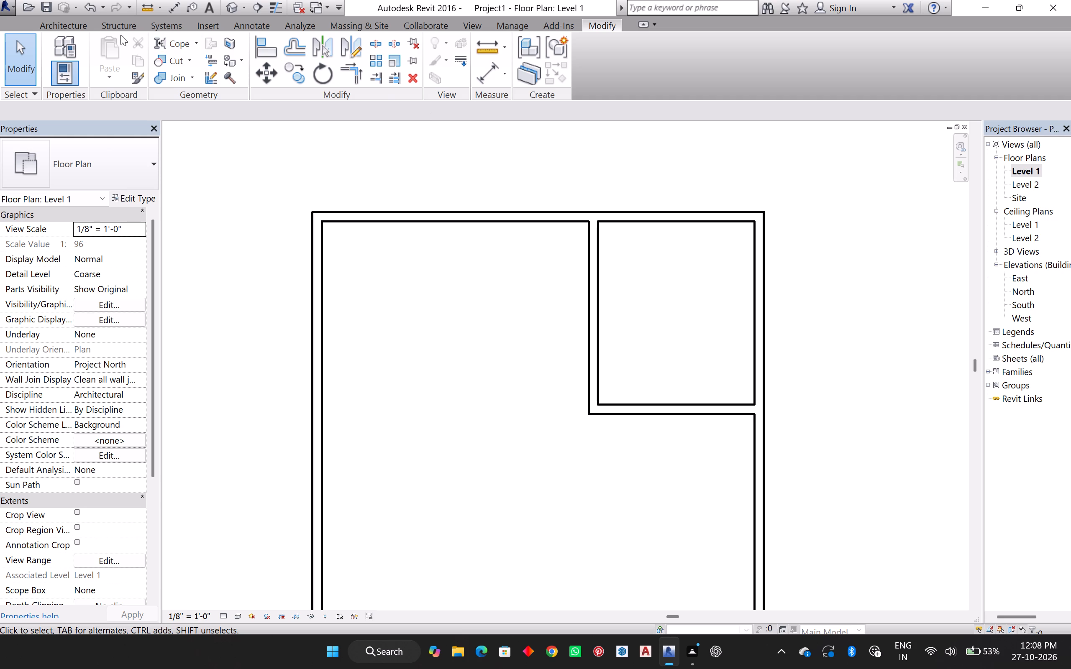
# Draw an 8" wall about 5' long westward from the northeast room's west wall, offset 8' south of the north wall's inner face.
pyautogui.click(70, 23)
pyautogui.click(74, 49)
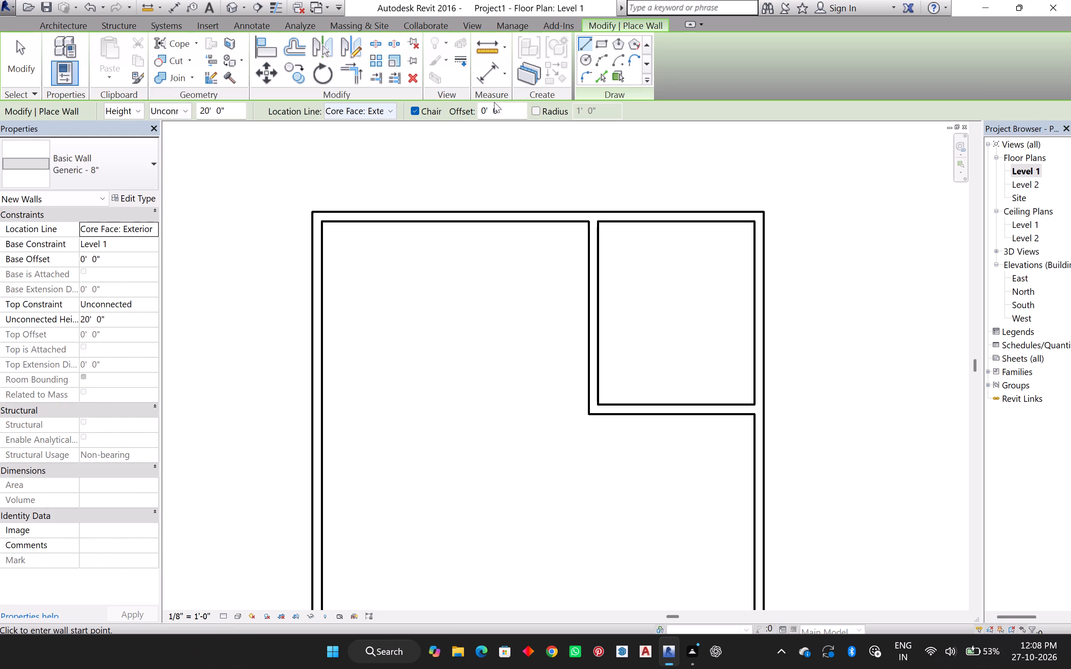
pyautogui.click(507, 105)
pyautogui.press('BackSpace')
pyautogui.press('BackSpace')
pyautogui.press('BackSpace')
pyautogui.click(509, 106)
pyautogui.press('BackSpace')
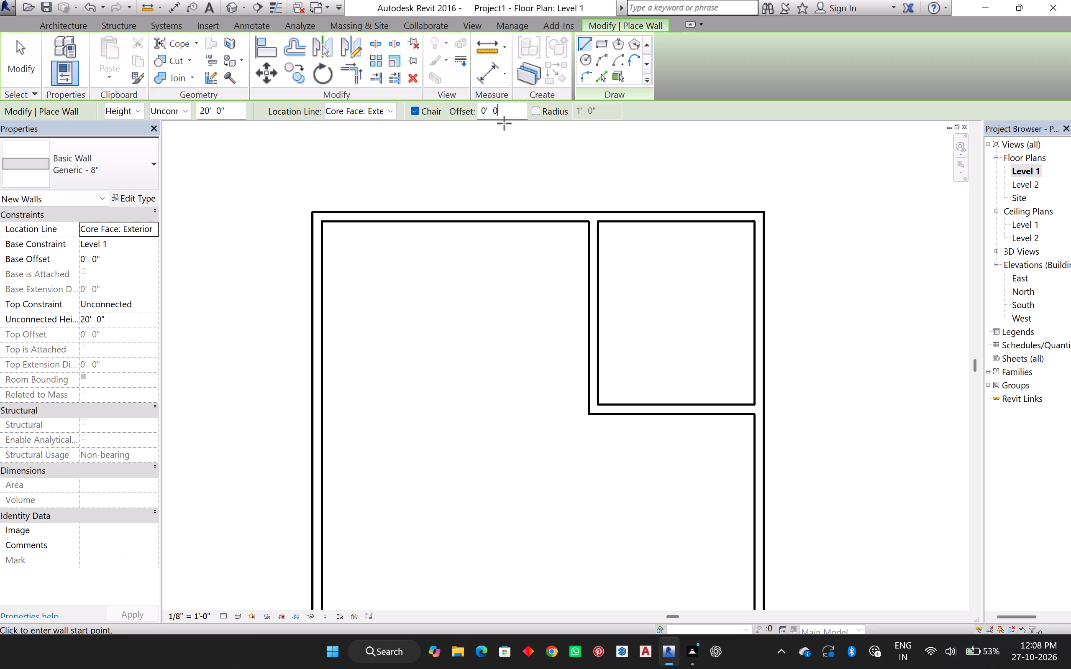
pyautogui.press('BackSpace')
pyautogui.press('BackSpace')
pyautogui.press('BackSpace')
pyautogui.press('BackSpace')
pyautogui.press('BackSpace')
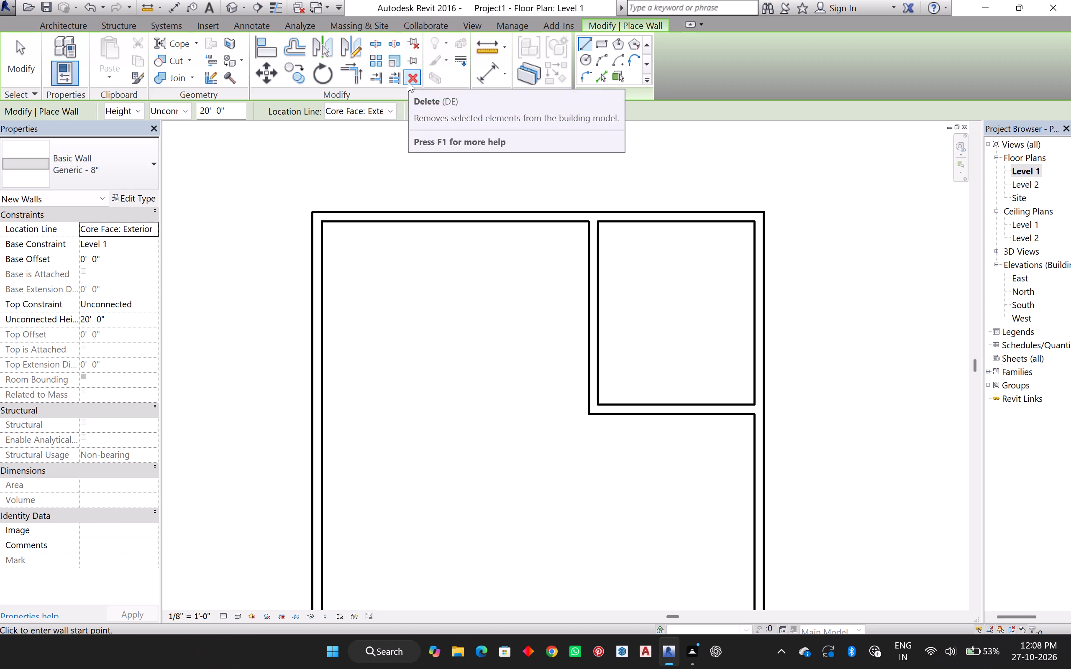
pyautogui.press('8')
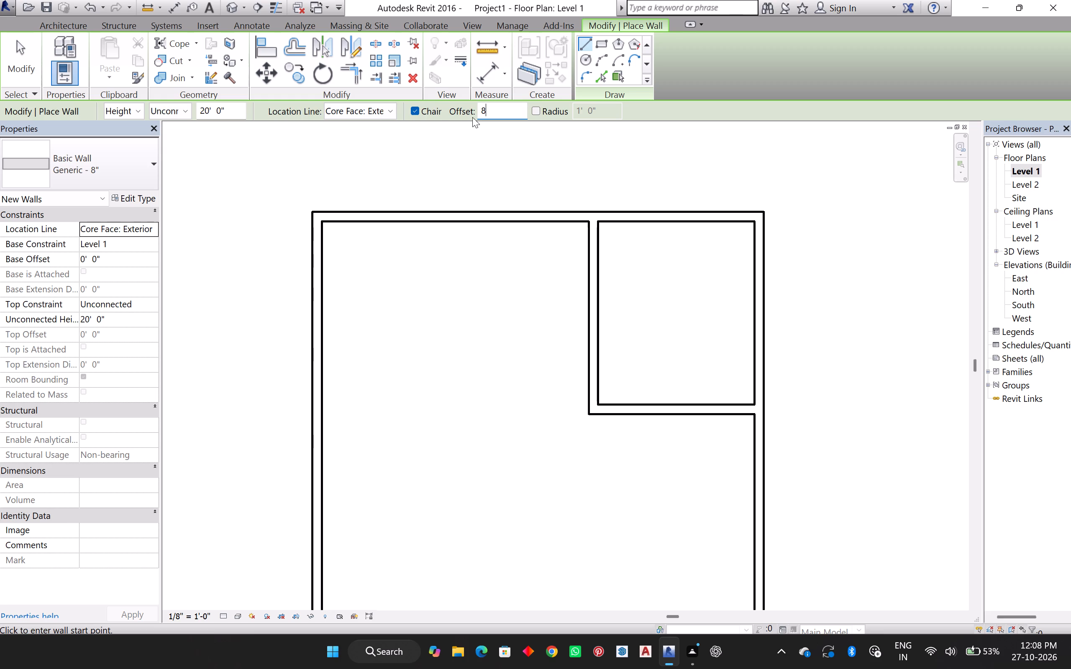
pyautogui.press("'")
pyautogui.press('BackSpace')
pyautogui.press('Return')
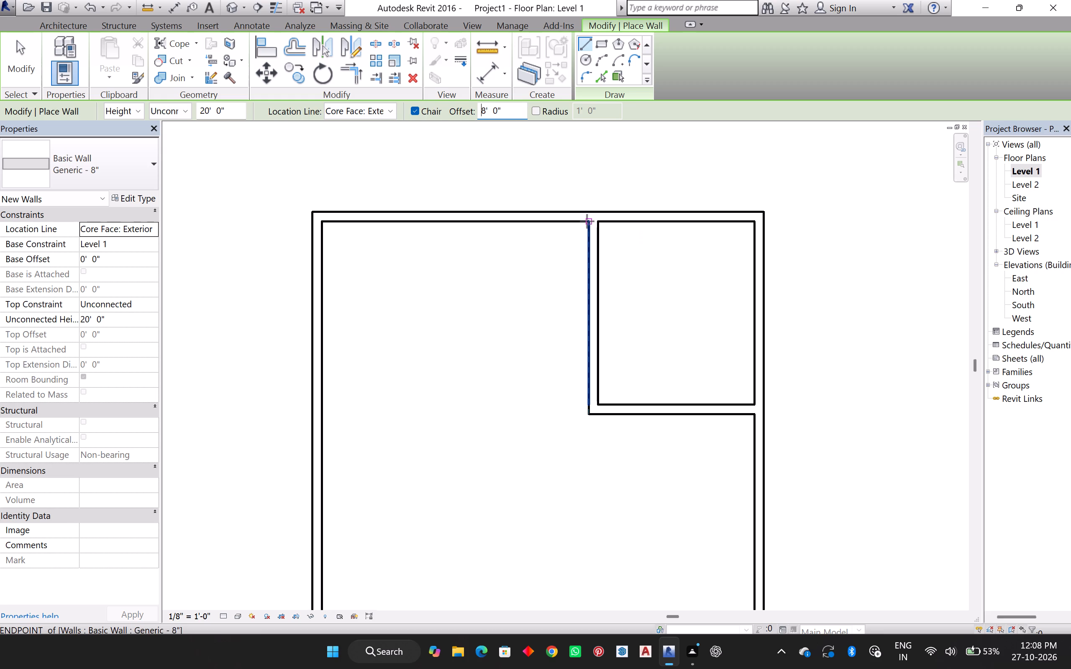
pyautogui.click(589, 221)
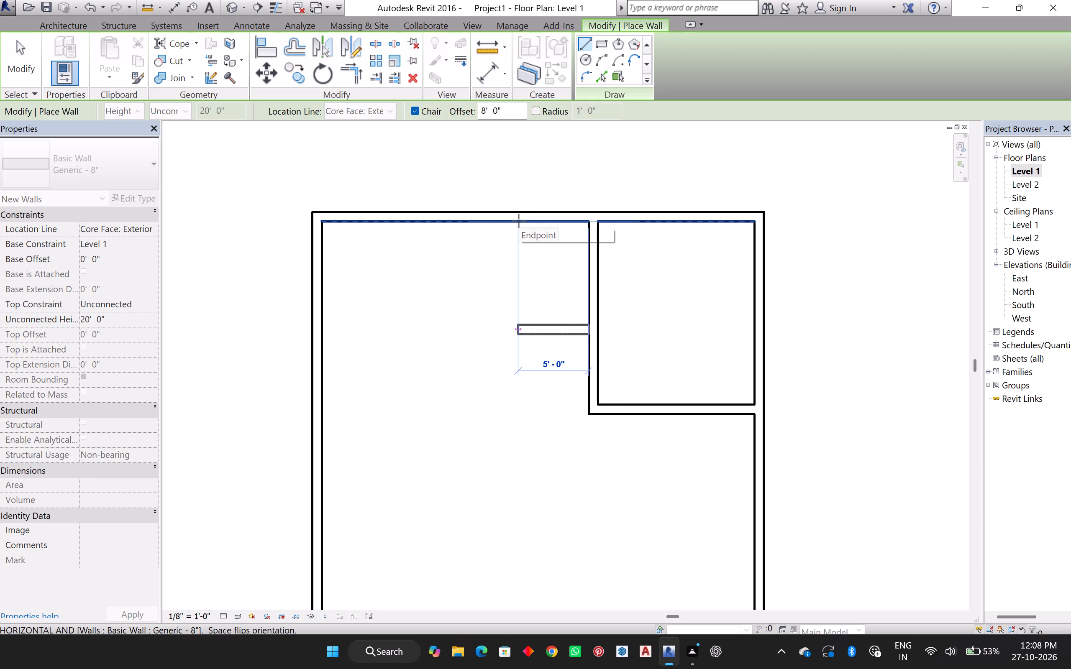
pyautogui.click(519, 221)
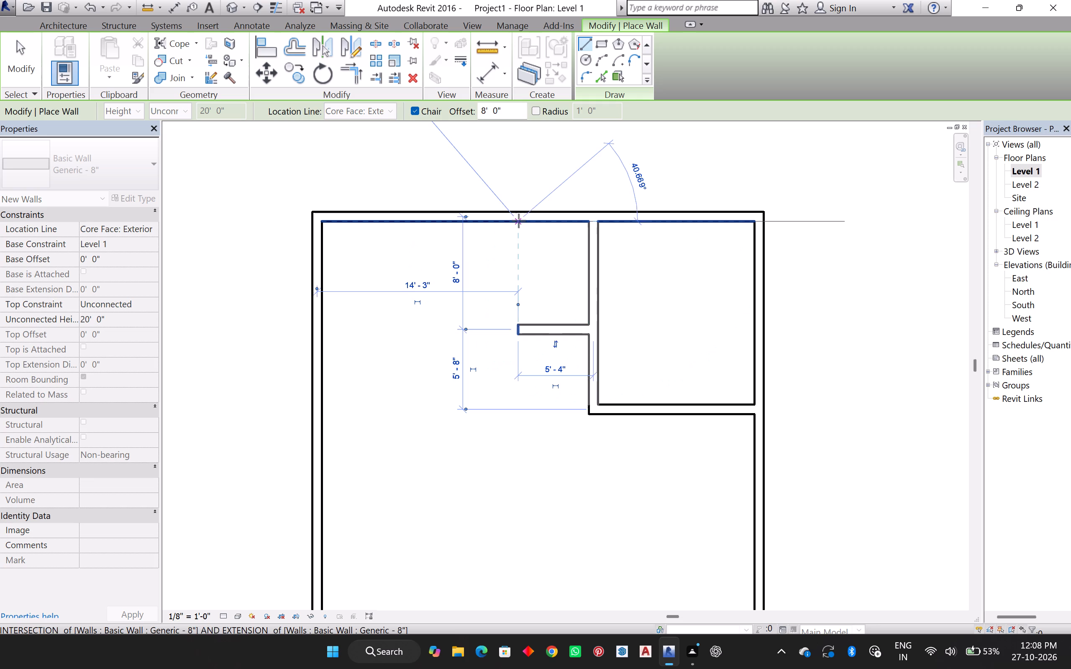
pyautogui.press('Escape')
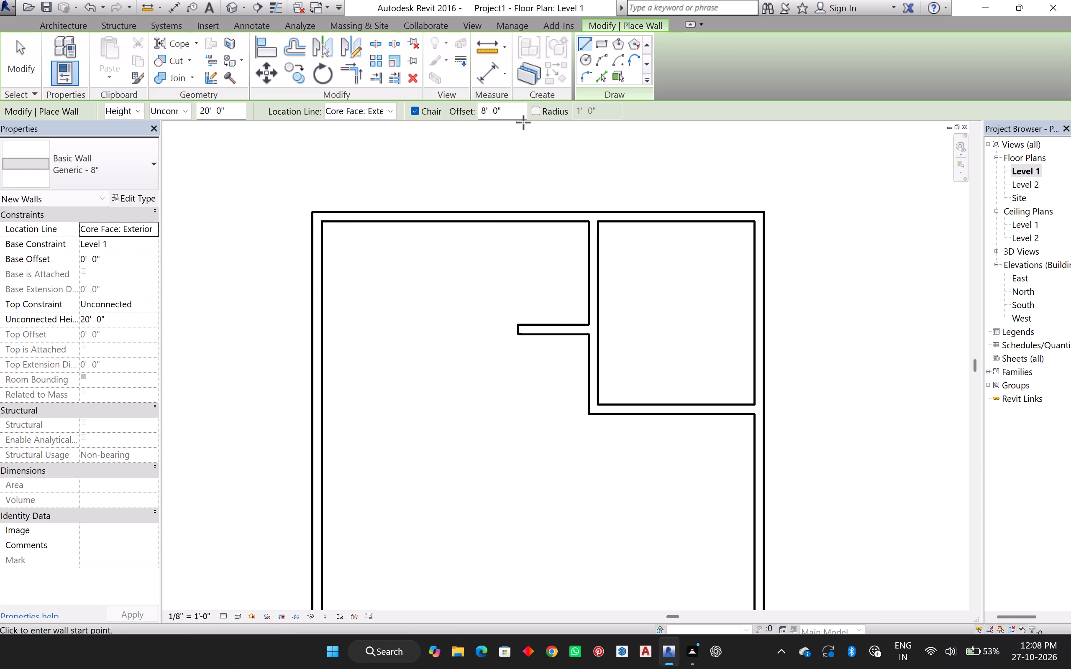
pyautogui.press('Escape')
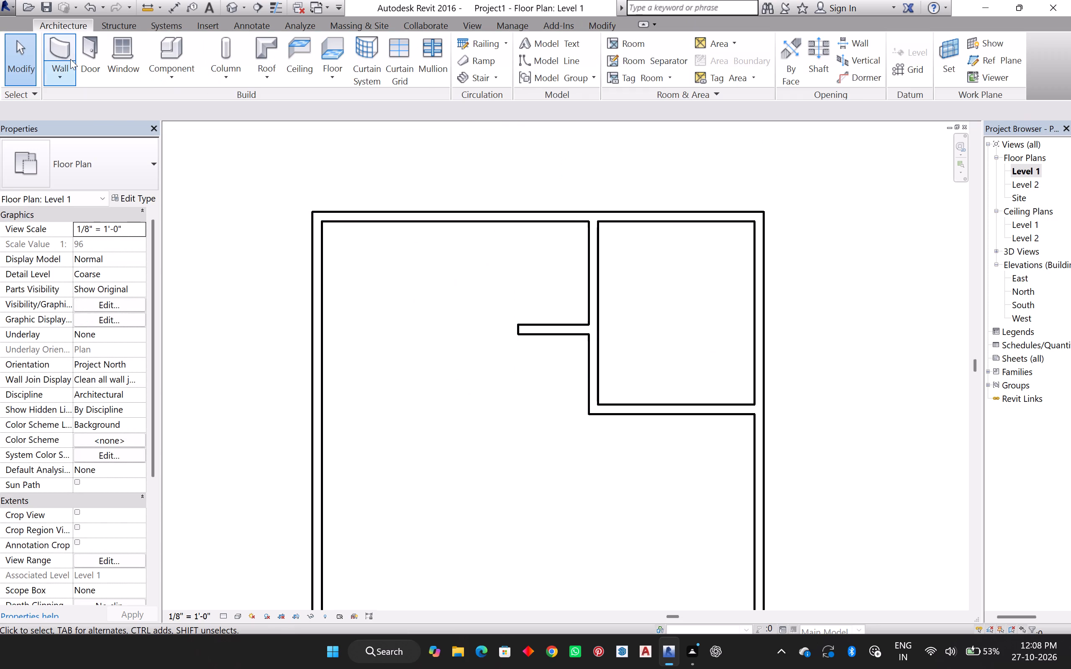
# Draw an 8" wall from the new short wall north to the north wall, offset 5' west of the northeast room's west wall.
pyautogui.click(70, 59)
pyautogui.click(508, 112)
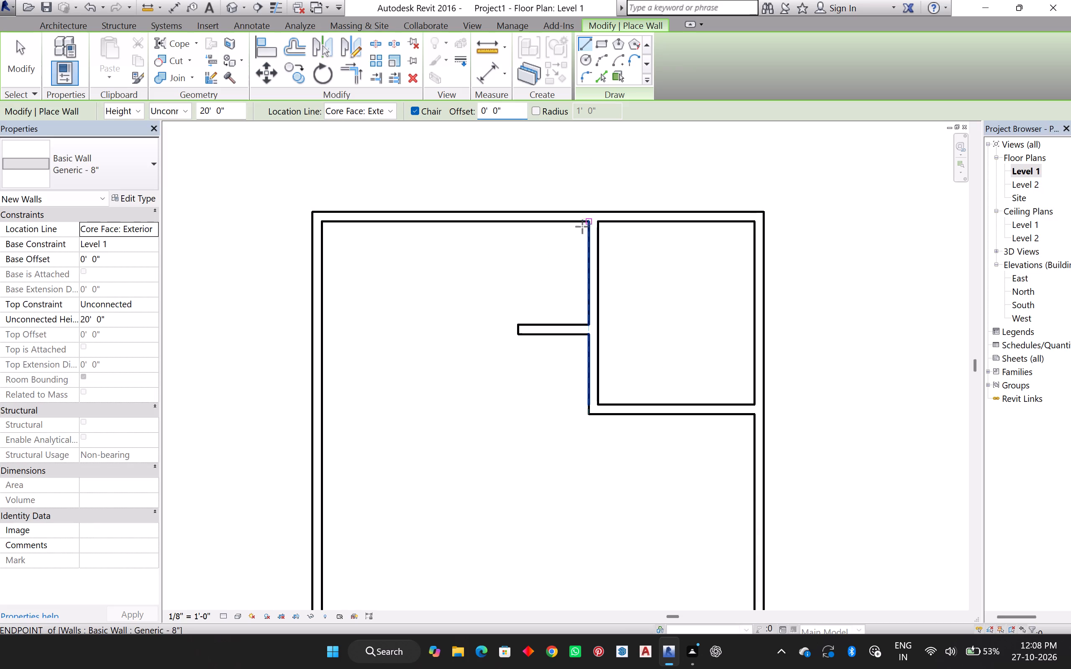
pyautogui.click(502, 108)
pyautogui.click(508, 107)
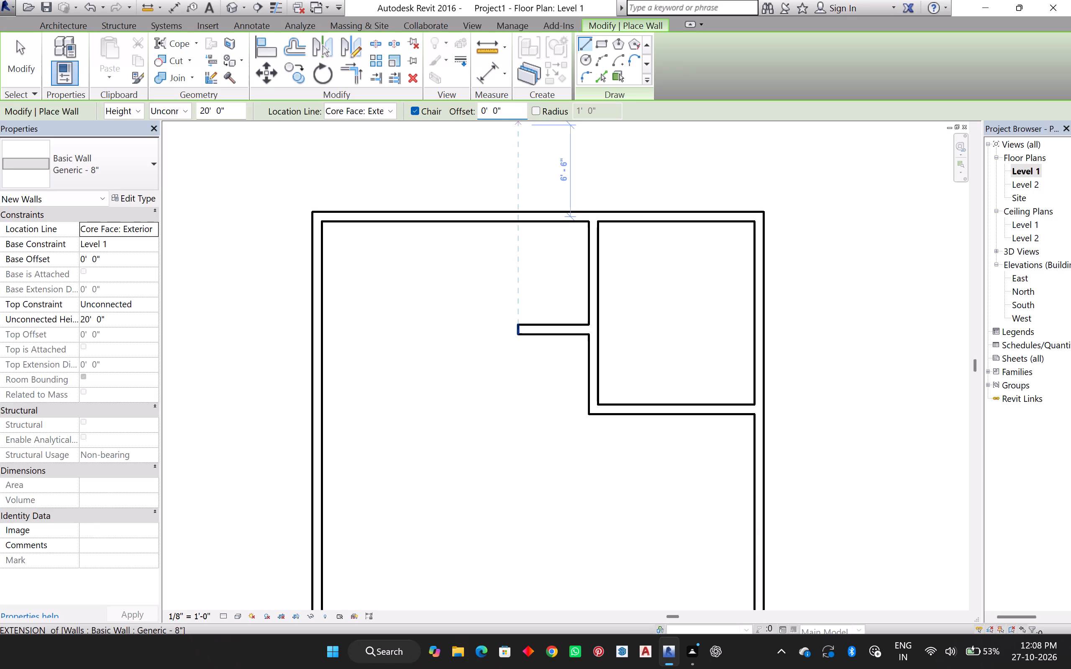
pyautogui.click(502, 115)
pyautogui.press('BackSpace')
pyautogui.press('BackSpace')
pyautogui.press('BackSpace')
pyautogui.press('BackSpace')
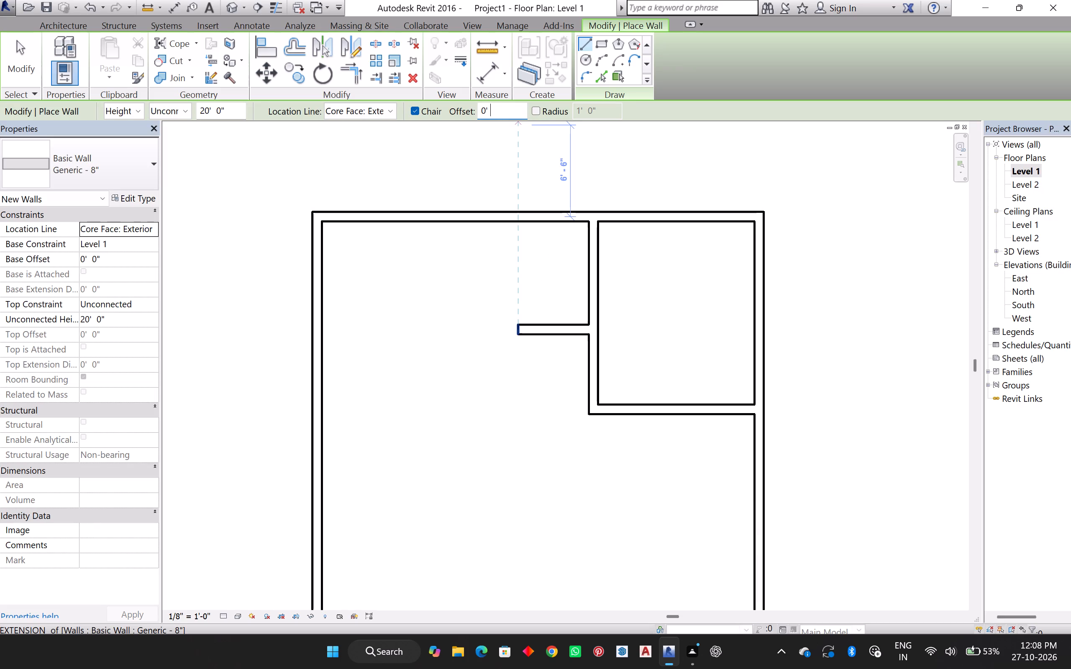
pyautogui.press('BackSpace')
pyautogui.press('BackSpace')
pyautogui.write("5'")
pyautogui.press('Return')
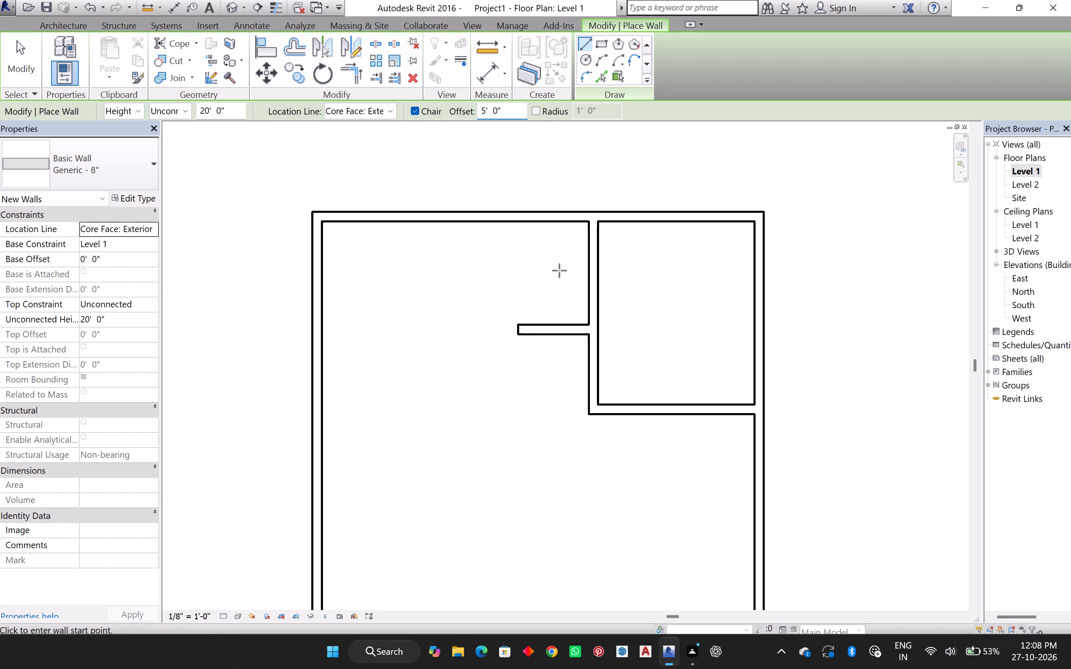
pyautogui.click(591, 324)
pyautogui.click(588, 219)
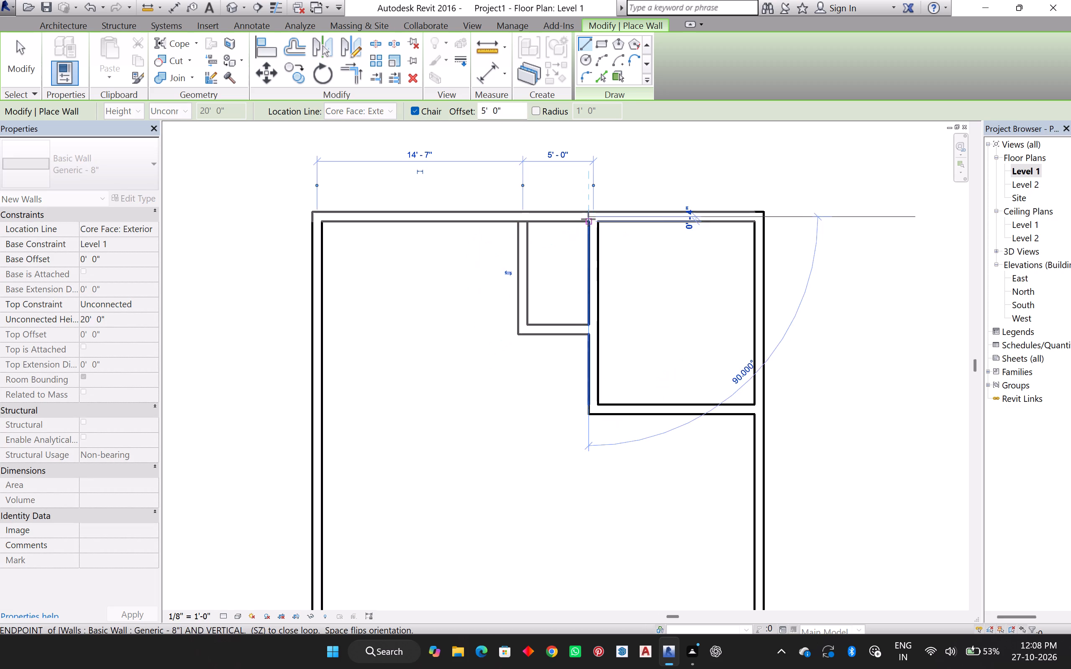
pyautogui.press('Escape')
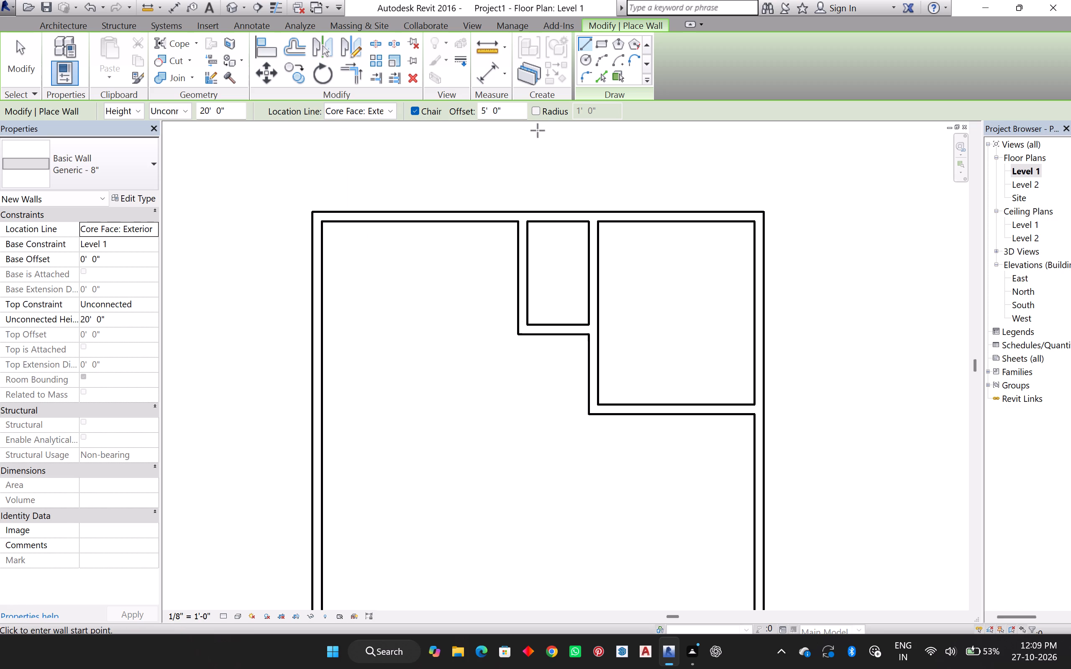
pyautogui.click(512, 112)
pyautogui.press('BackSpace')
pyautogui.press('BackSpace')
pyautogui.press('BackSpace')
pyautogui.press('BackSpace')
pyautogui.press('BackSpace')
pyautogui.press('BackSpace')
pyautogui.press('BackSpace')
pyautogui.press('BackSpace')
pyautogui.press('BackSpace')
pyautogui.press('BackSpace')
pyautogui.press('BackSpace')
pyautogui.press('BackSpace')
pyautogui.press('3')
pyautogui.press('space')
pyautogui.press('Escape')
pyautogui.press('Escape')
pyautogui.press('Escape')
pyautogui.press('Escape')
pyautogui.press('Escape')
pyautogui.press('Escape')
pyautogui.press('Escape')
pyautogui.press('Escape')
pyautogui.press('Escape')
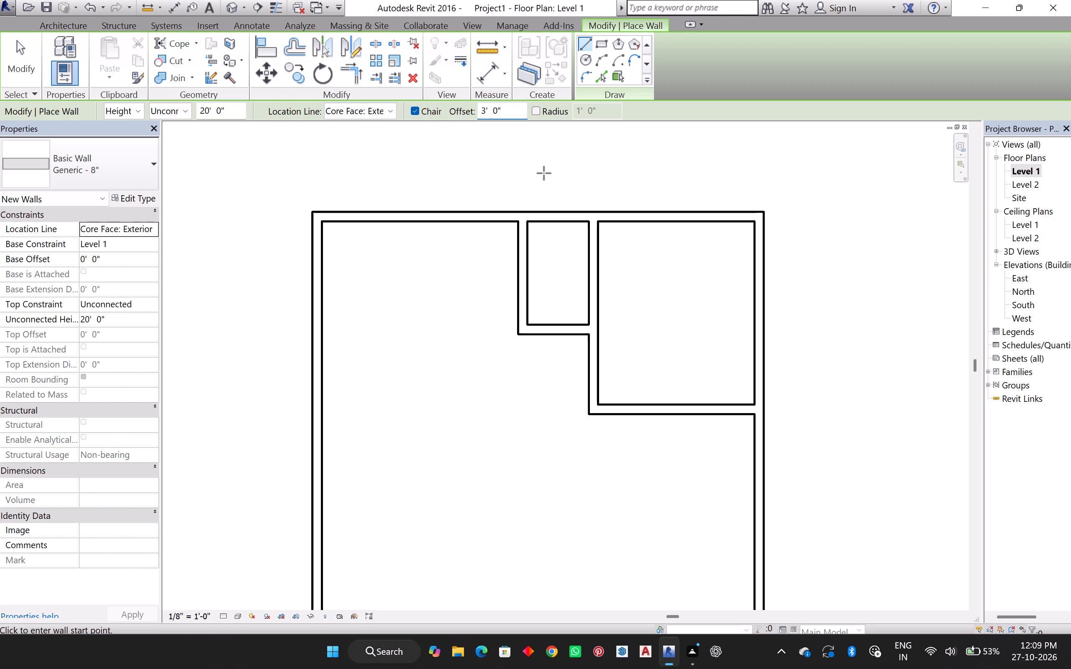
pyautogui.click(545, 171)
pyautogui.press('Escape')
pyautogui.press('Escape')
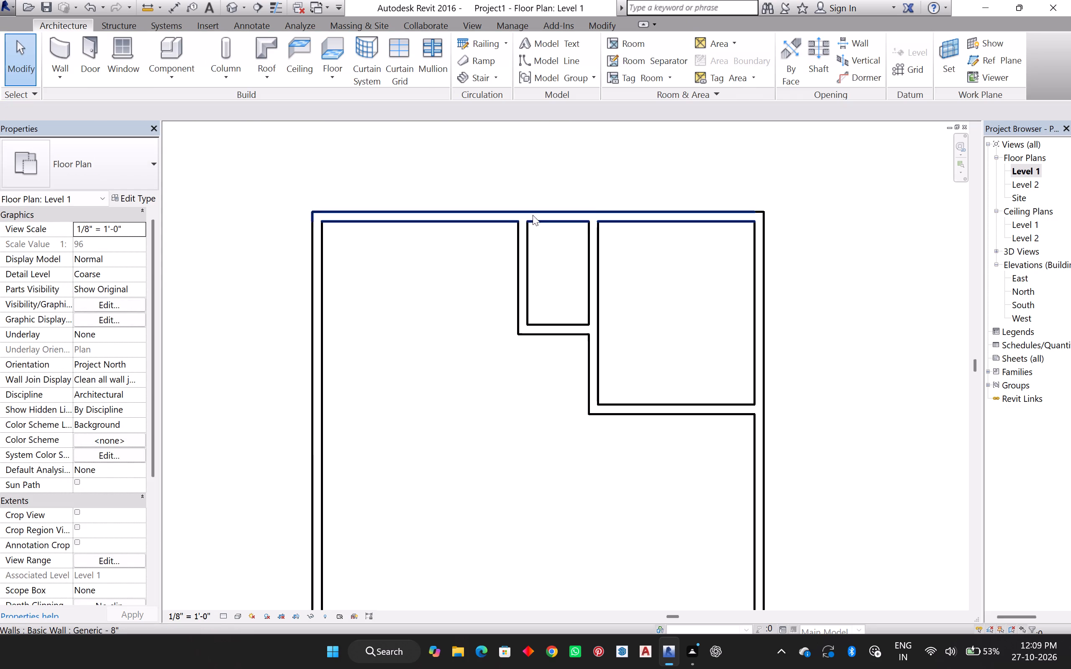
# Set the small room's clear width, from its west wall's inner face to the northeast room's west wall, to 5'.
pyautogui.click(520, 236)
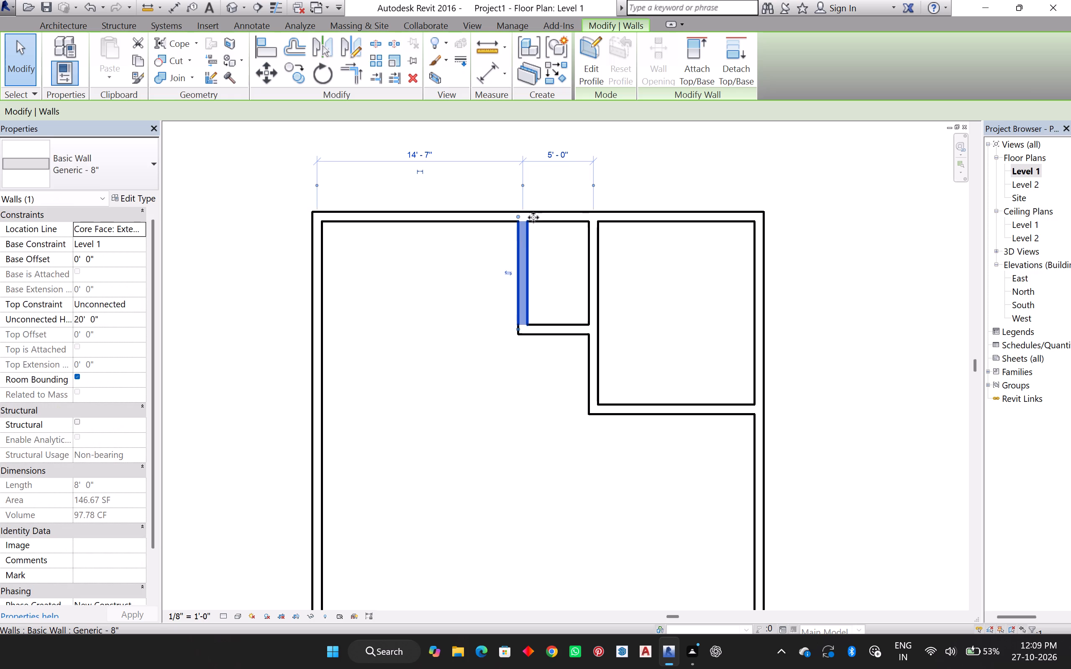
pyautogui.click(522, 184)
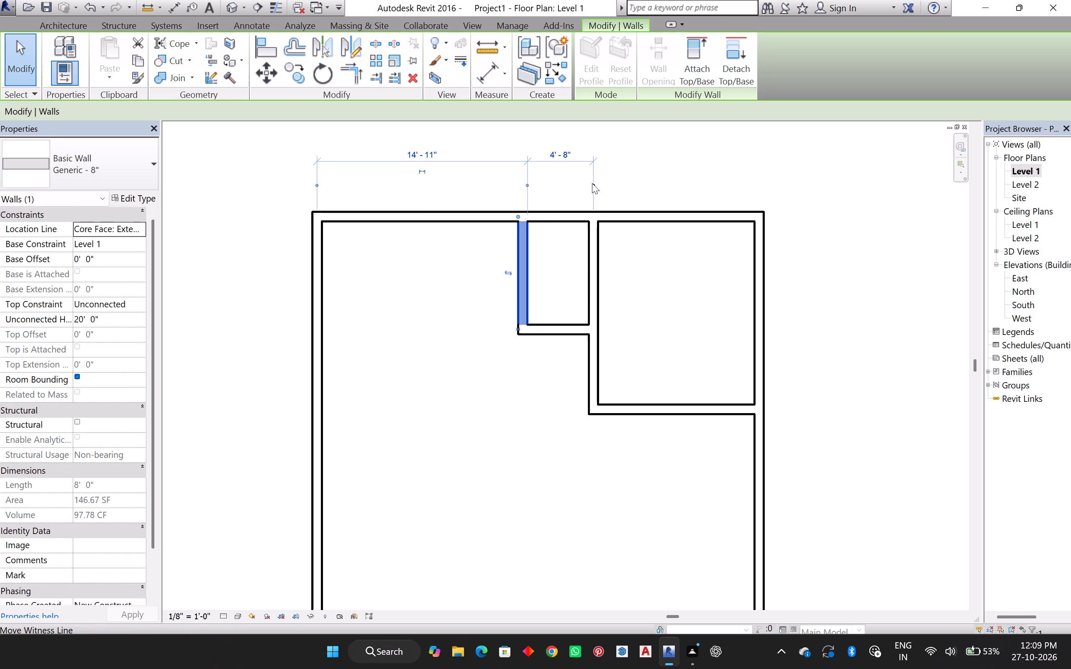
pyautogui.click(593, 186)
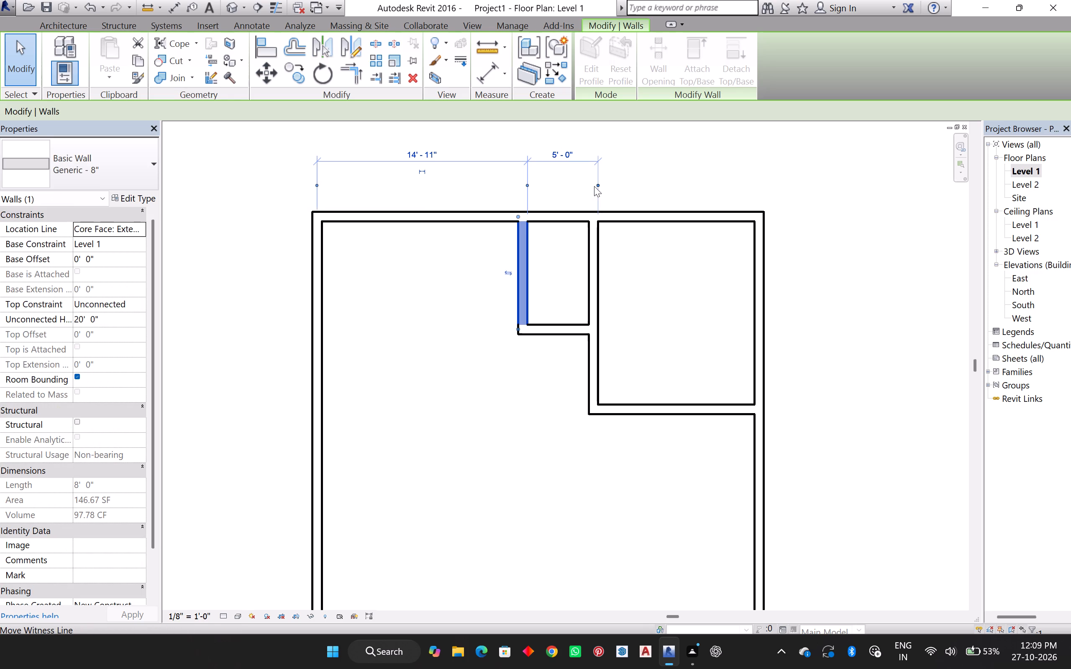
pyautogui.click(598, 184)
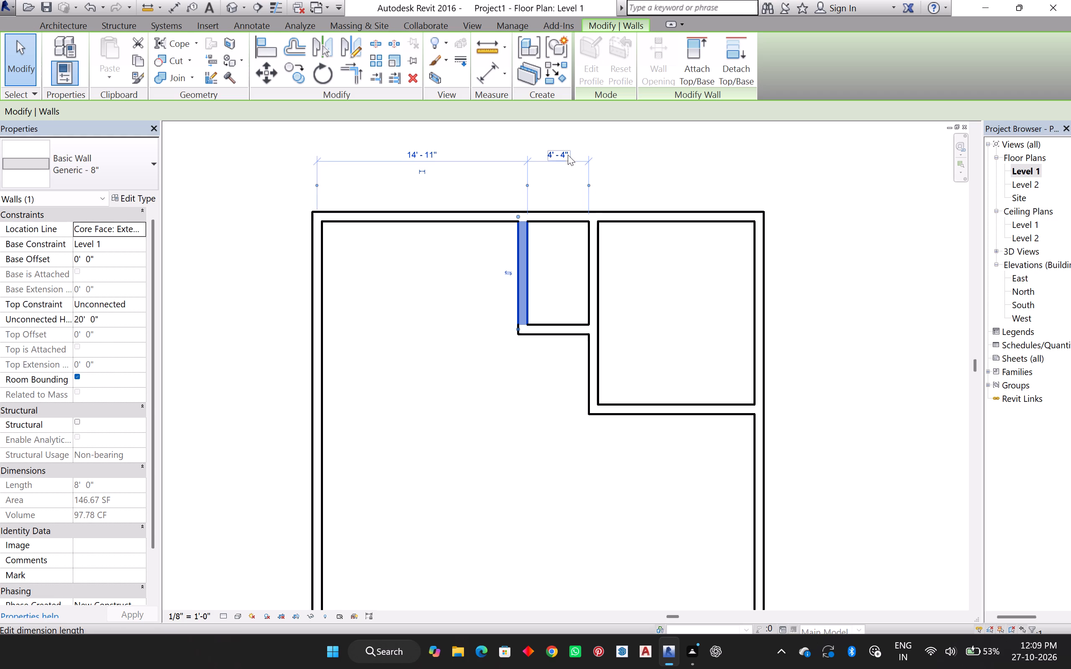
pyautogui.click(568, 155)
pyautogui.press('BackSpace')
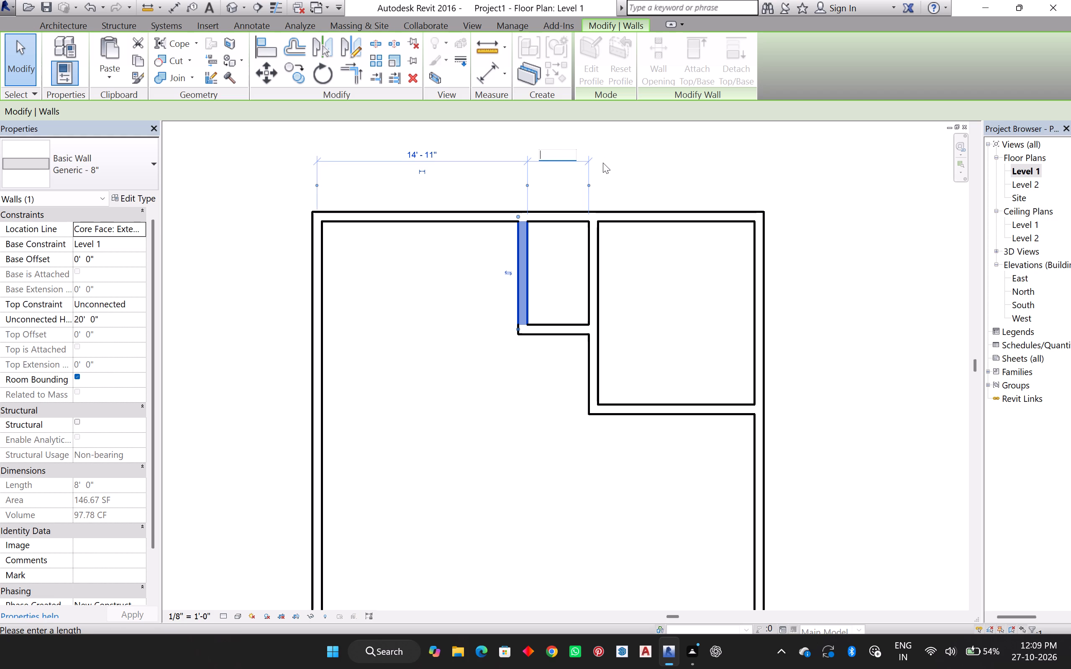
pyautogui.press('5')
pyautogui.press("'")
pyautogui.press('Return')
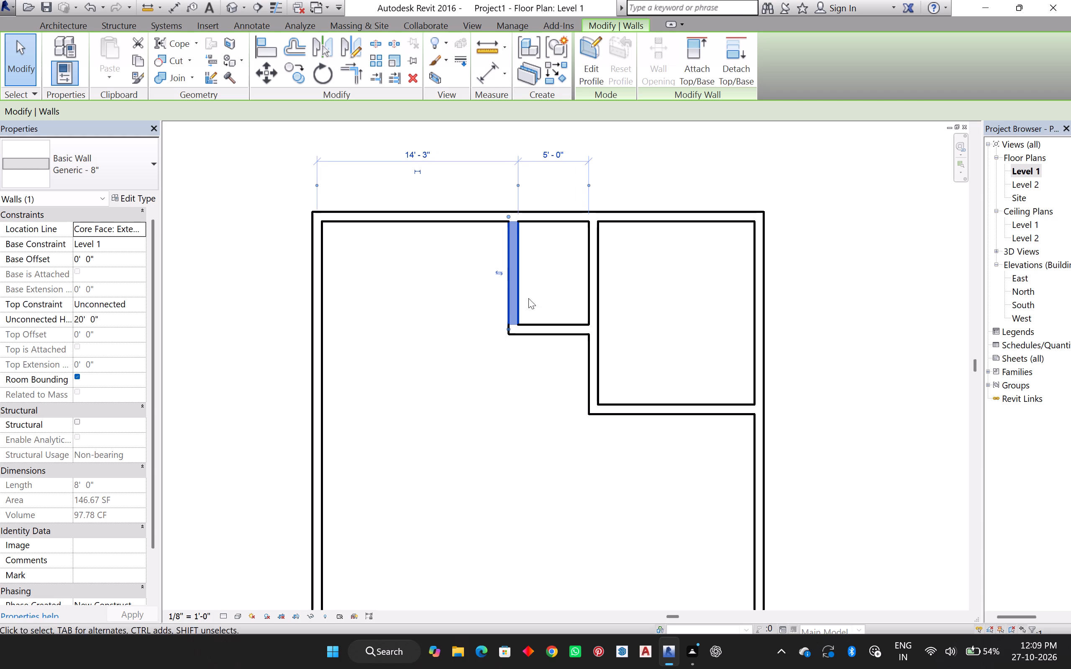
# Set the small room's clear depth, from the north wall's inner face to its south wall's inner face, to 8'.
pyautogui.click(541, 328)
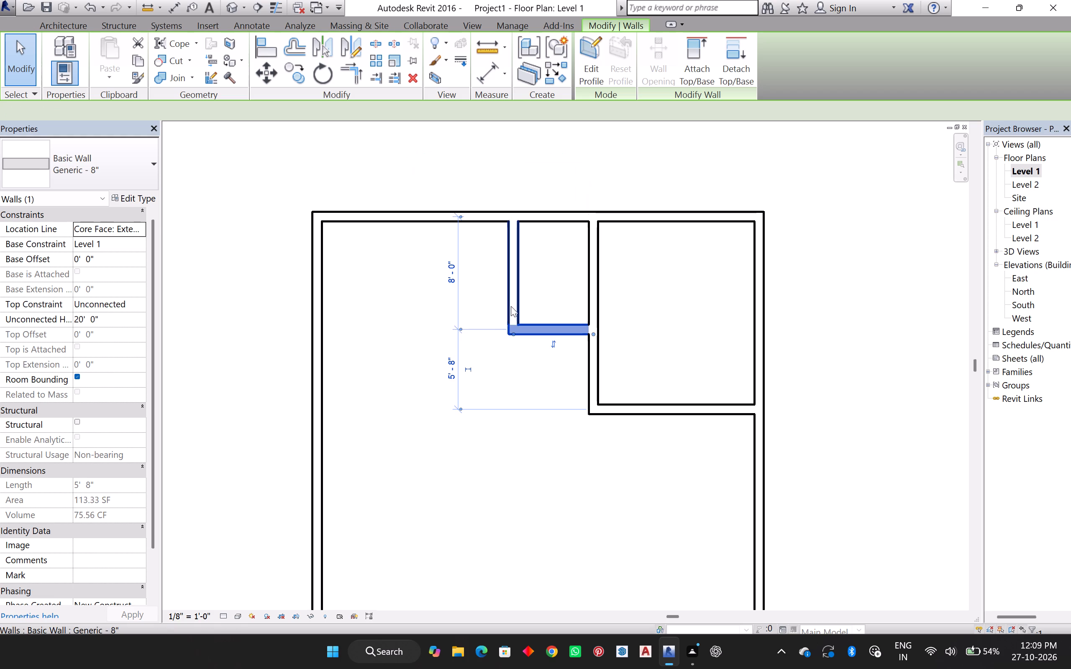
pyautogui.click(461, 327)
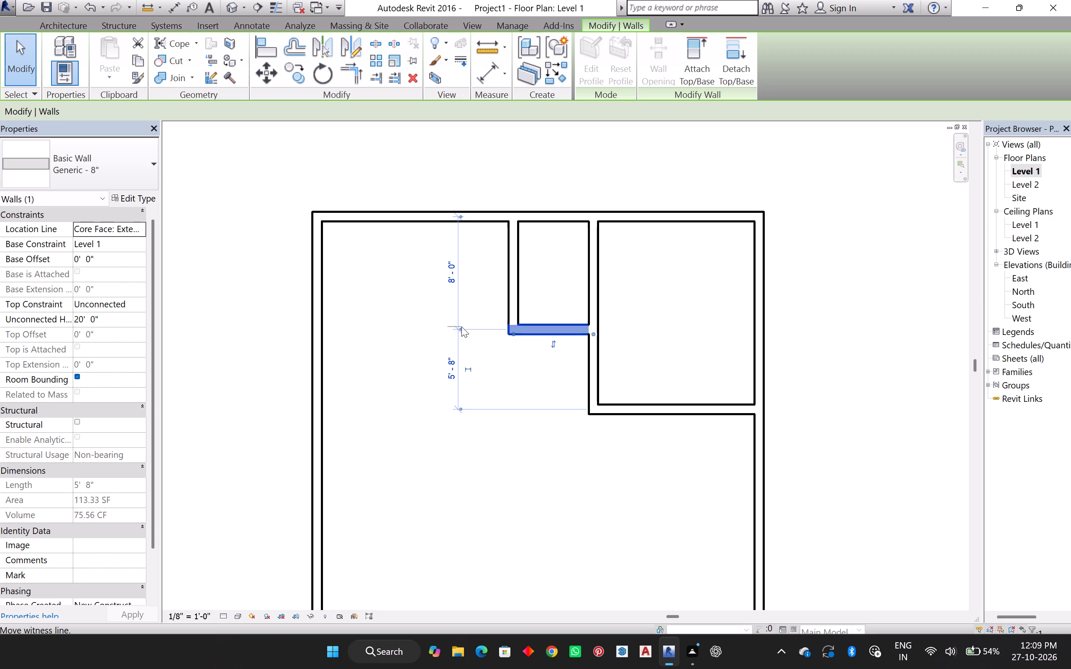
pyautogui.click(460, 215)
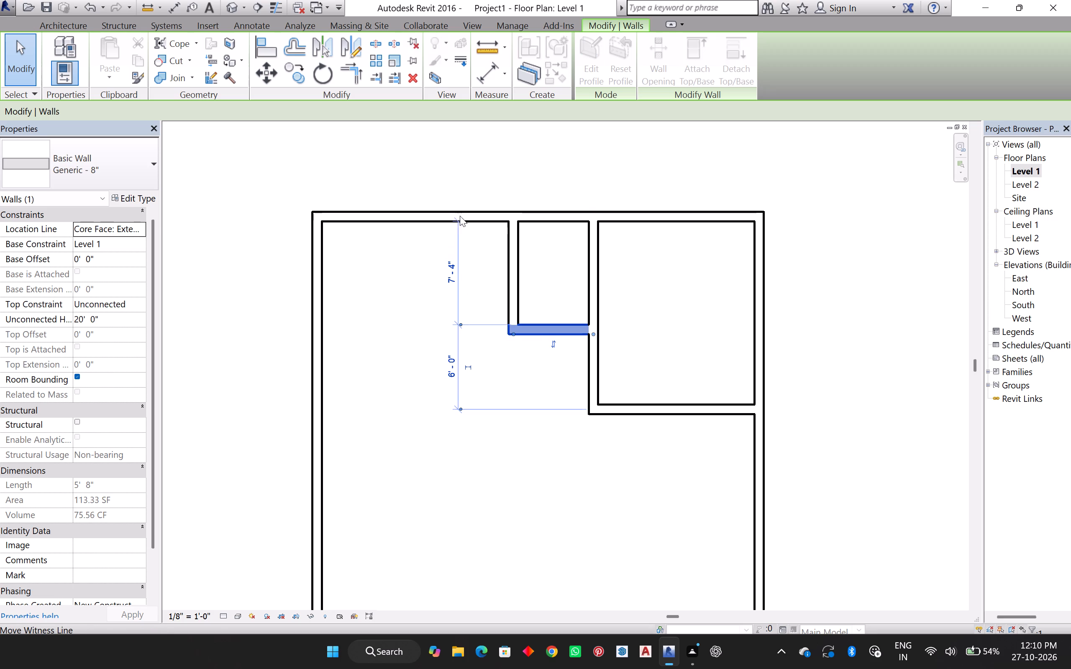
pyautogui.click(454, 276)
pyautogui.press('BackSpace')
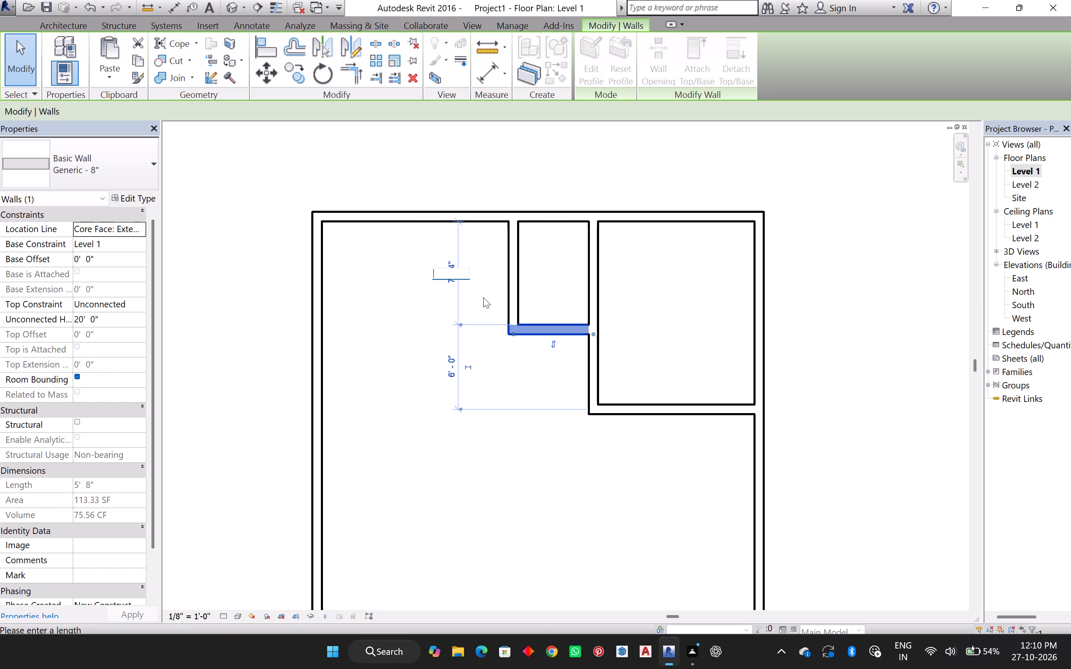
pyautogui.press('8')
pyautogui.press("'")
pyautogui.press('Return')
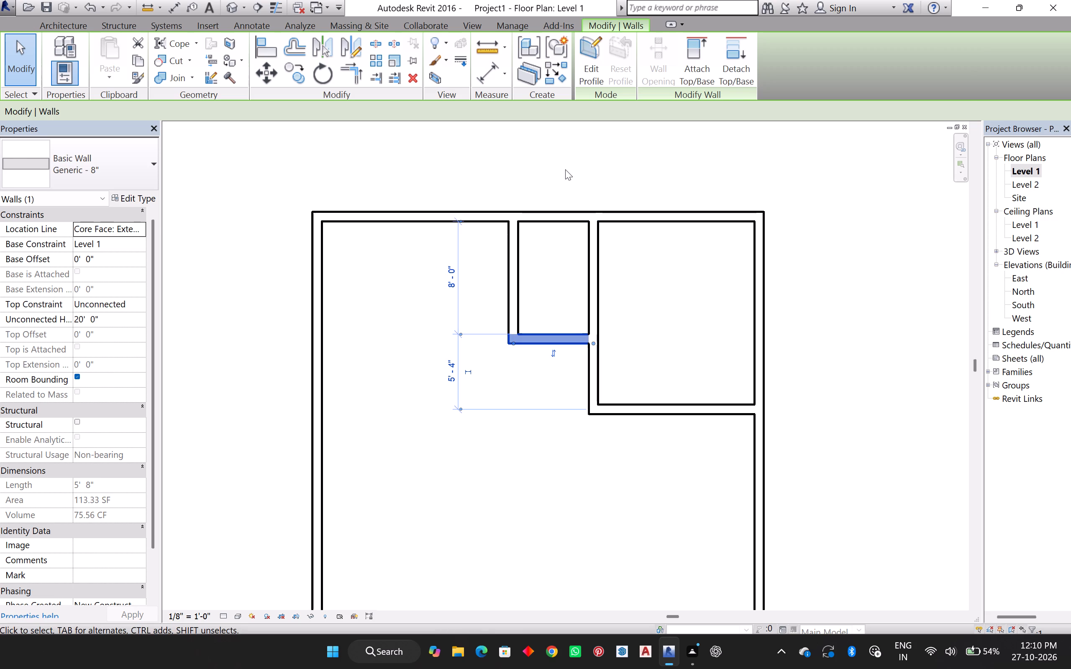
pyautogui.click(565, 168)
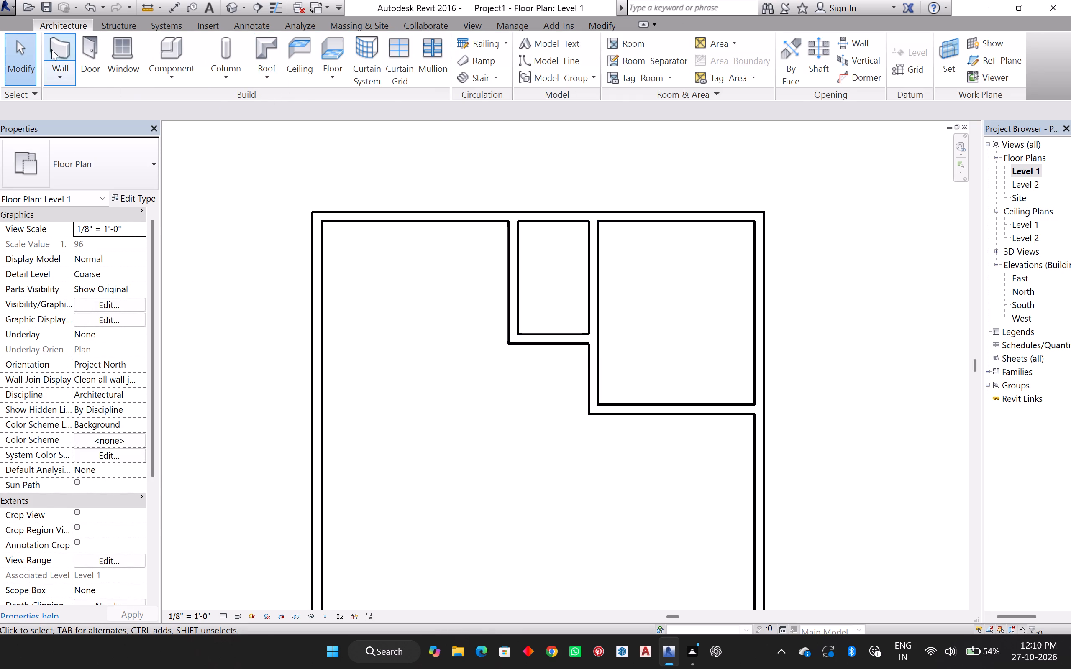
# Draw an 8" wall from the small room's west wall to the west exterior wall, using Core Face: Interior, offset 3' 11" south of the north wall's inner face.
pyautogui.click(51, 49)
pyautogui.click(390, 109)
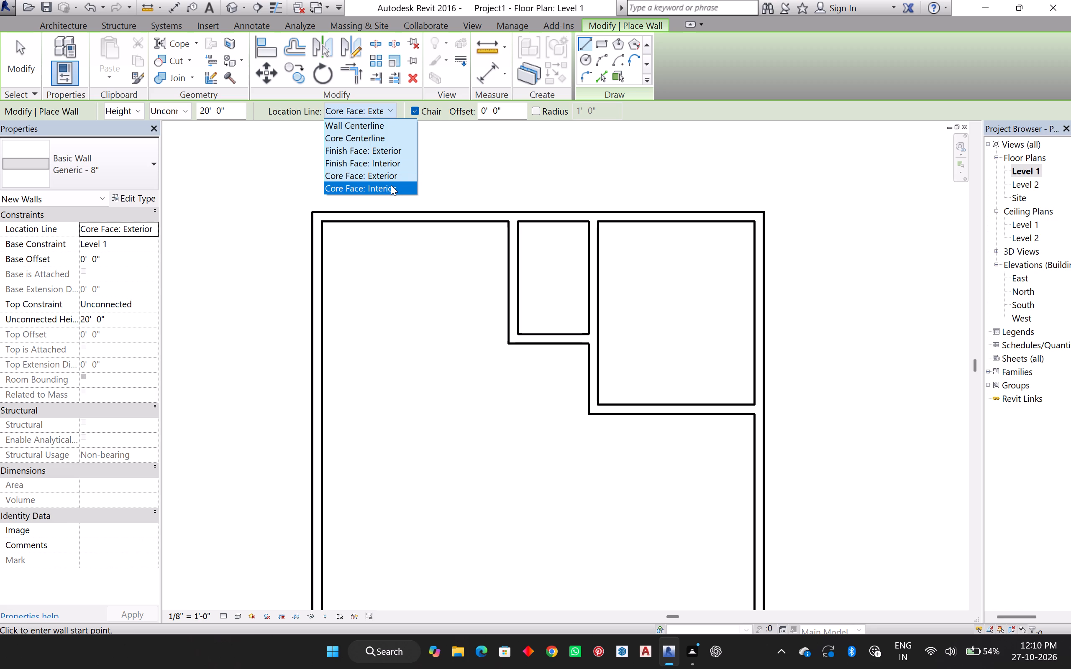
pyautogui.click(391, 185)
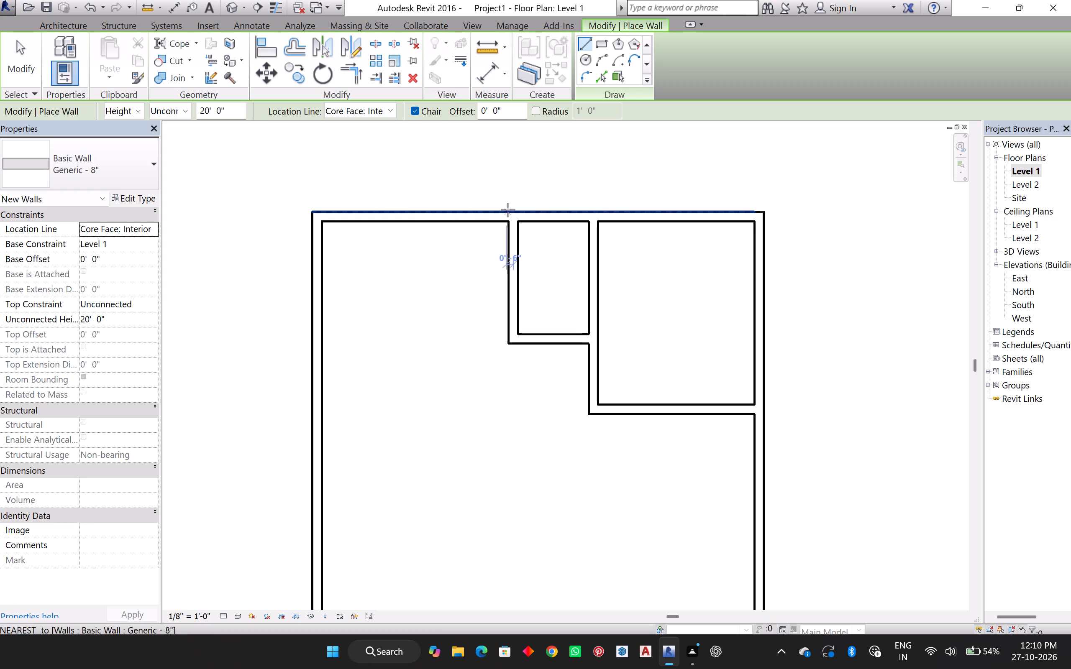
pyautogui.click(504, 111)
pyautogui.press('BackSpace')
pyautogui.press('BackSpace')
pyautogui.press('BackSpace')
pyautogui.press('BackSpace')
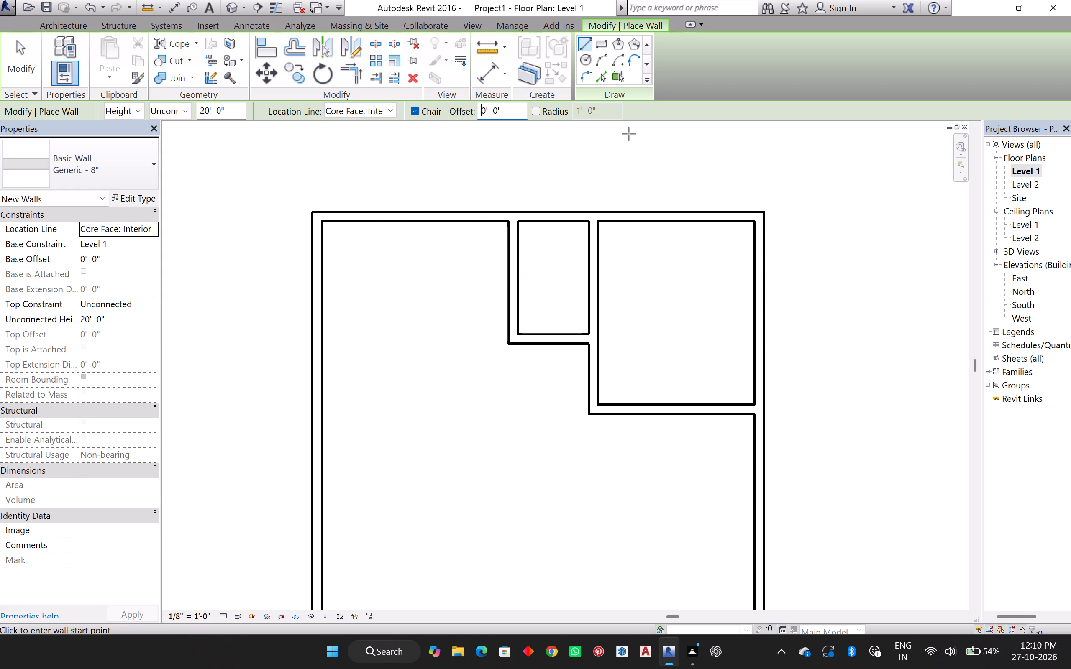
pyautogui.press('BackSpace')
pyautogui.click(508, 110)
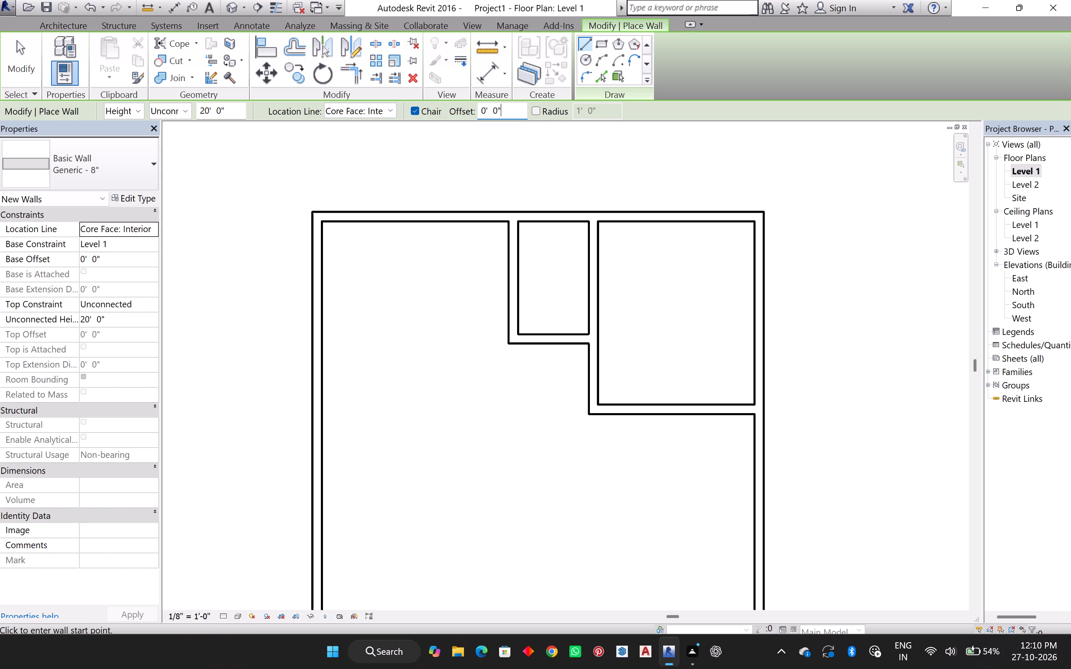
pyautogui.press('BackSpace')
pyautogui.press('BackSpace')
pyautogui.press('BackSpace')
pyautogui.click(516, 110)
pyautogui.press('BackSpace')
pyautogui.press('BackSpace')
pyautogui.press('BackSpace')
pyautogui.press('BackSpace')
pyautogui.press('BackSpace')
pyautogui.press('BackSpace')
pyautogui.press('BackSpace')
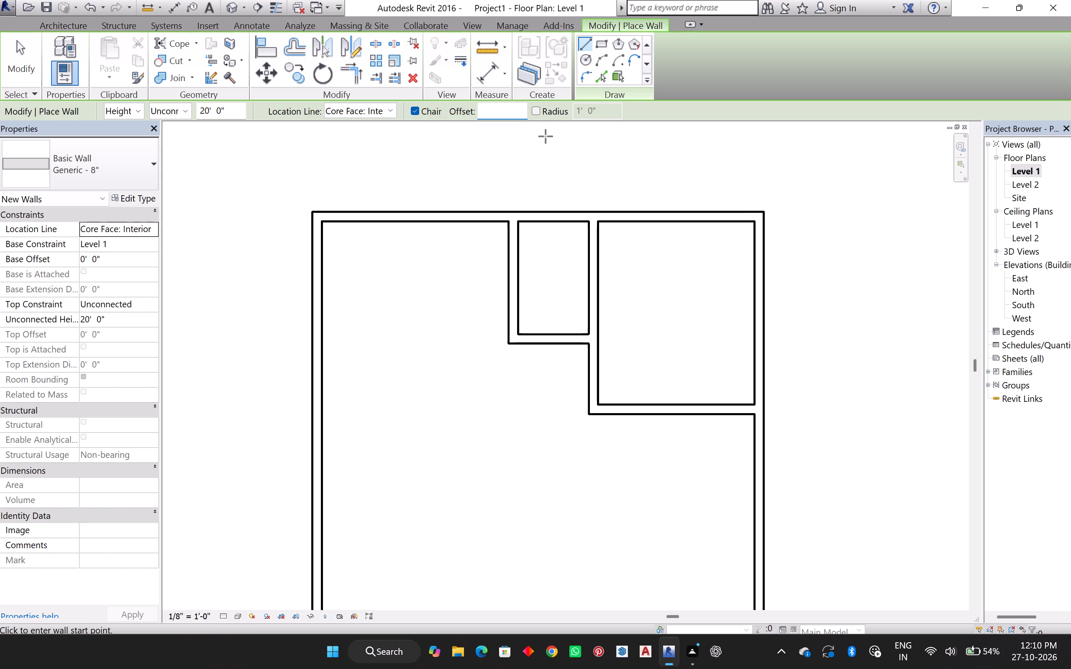
pyautogui.press('3')
pyautogui.press("'")
pyautogui.write('11')
pyautogui.press('BackSpace')
pyautogui.press('BackSpace')
pyautogui.press('BackSpace')
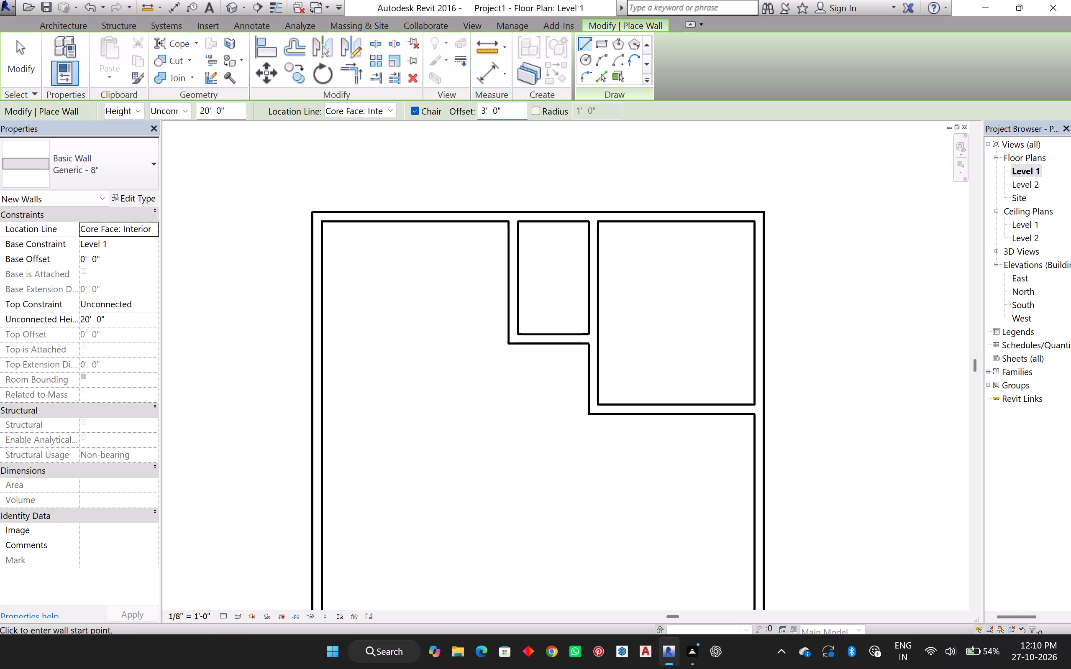
pyautogui.click(497, 110)
pyautogui.press('BackSpace')
pyautogui.press('BackSpace')
pyautogui.write('11')
pyautogui.press('Return')
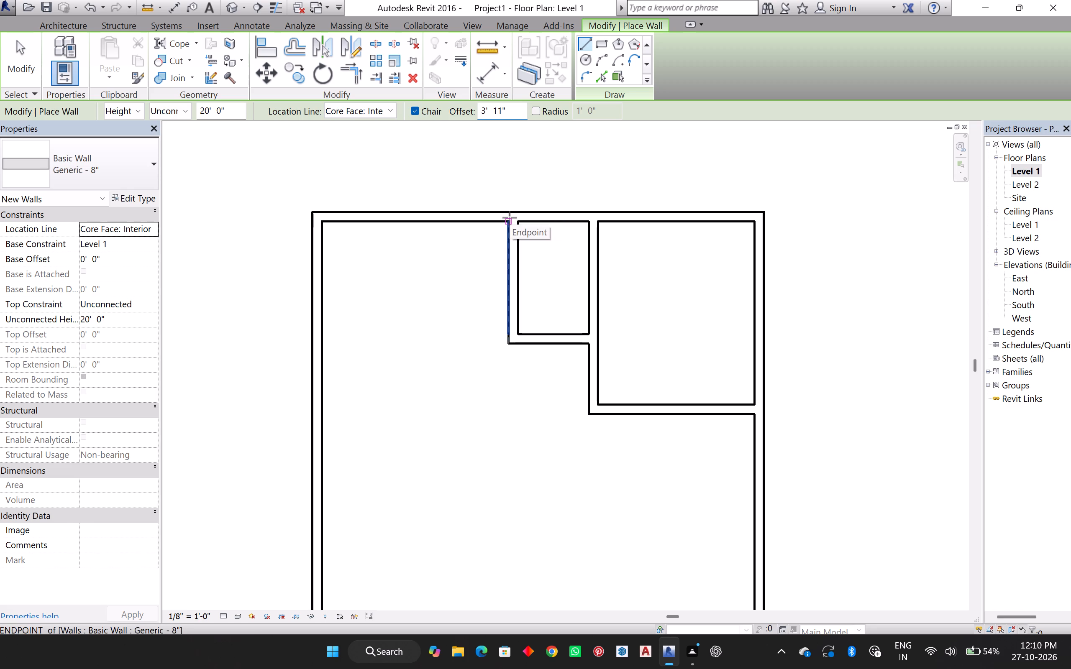
pyautogui.click(510, 221)
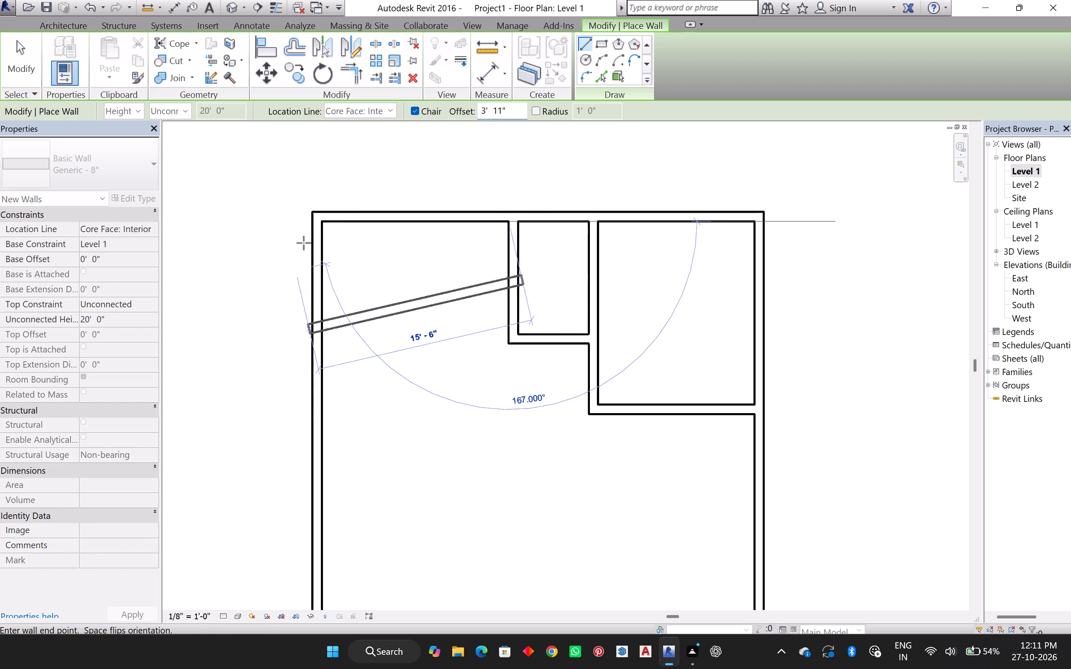
pyautogui.click(323, 220)
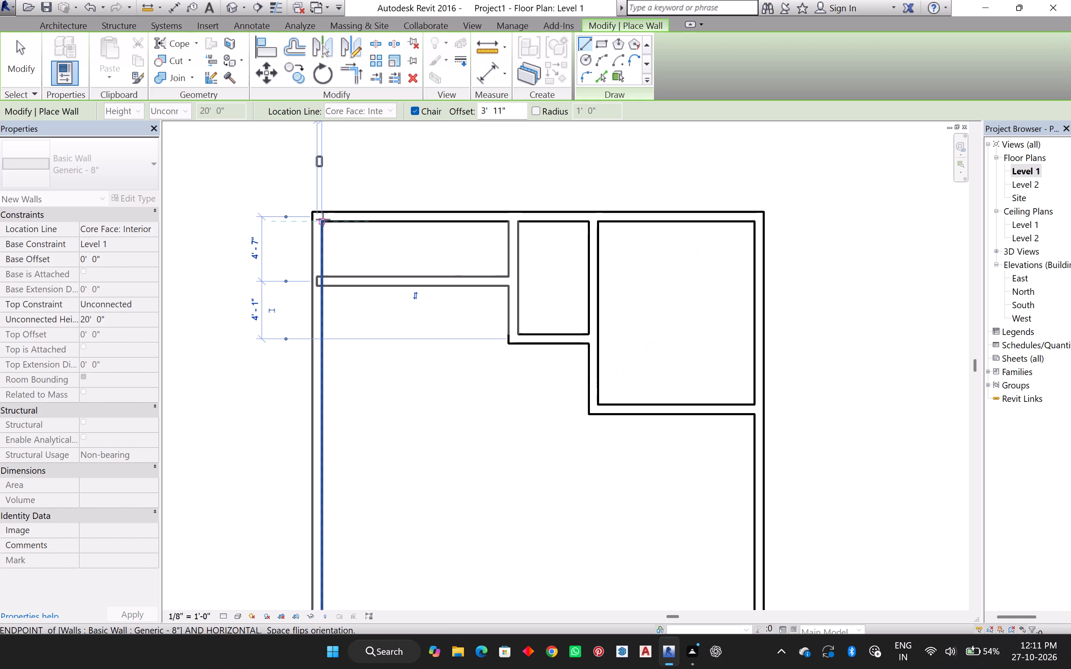
pyautogui.press('Escape')
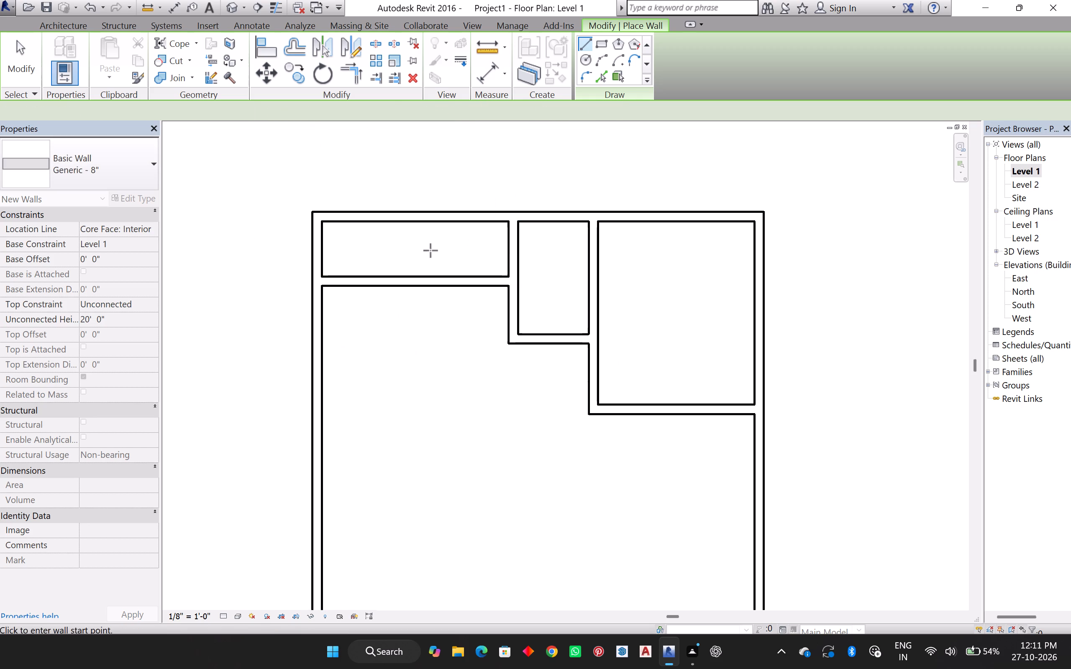
pyautogui.press('Escape')
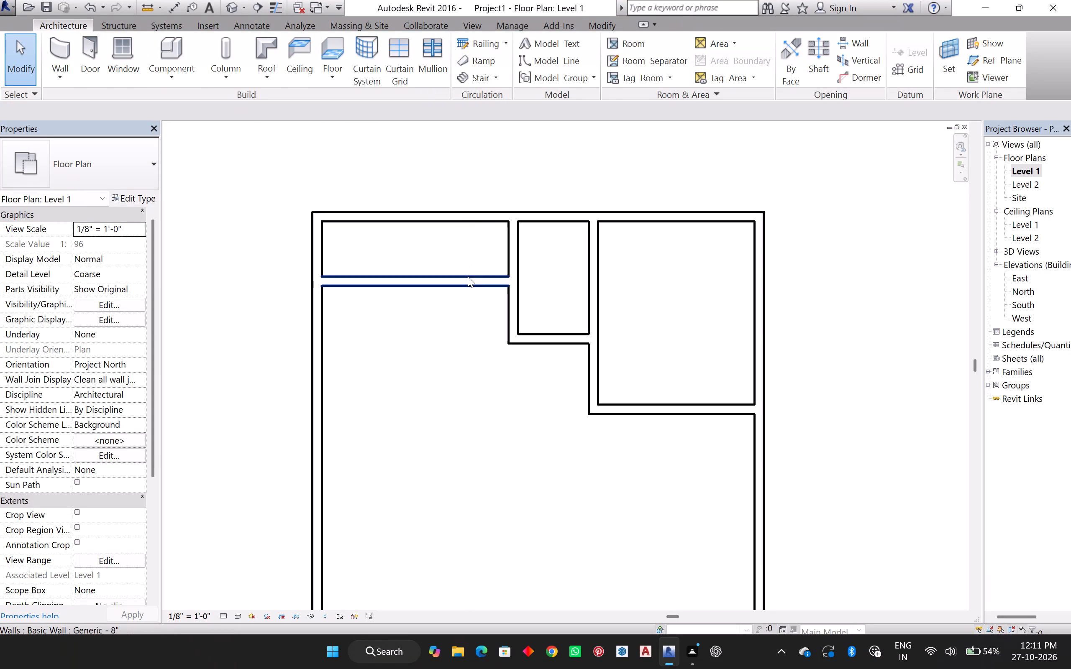
# Check the northwest room's clear depth between the north wall's inner face and the new wall's north face.
pyautogui.click(468, 276)
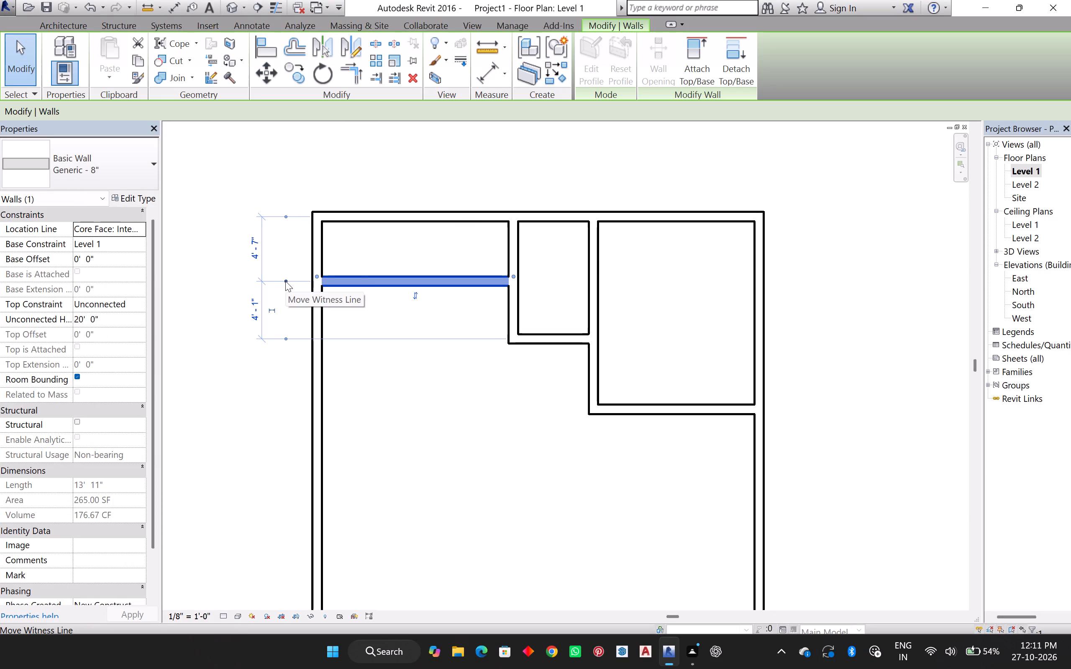
pyautogui.click(285, 281)
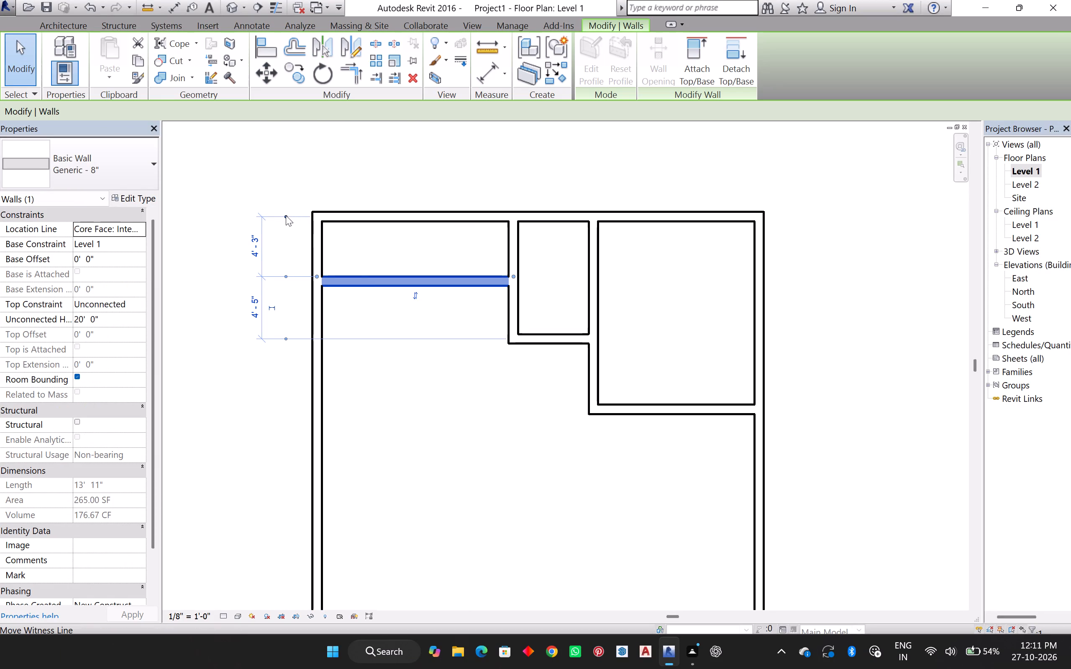
pyautogui.click(286, 215)
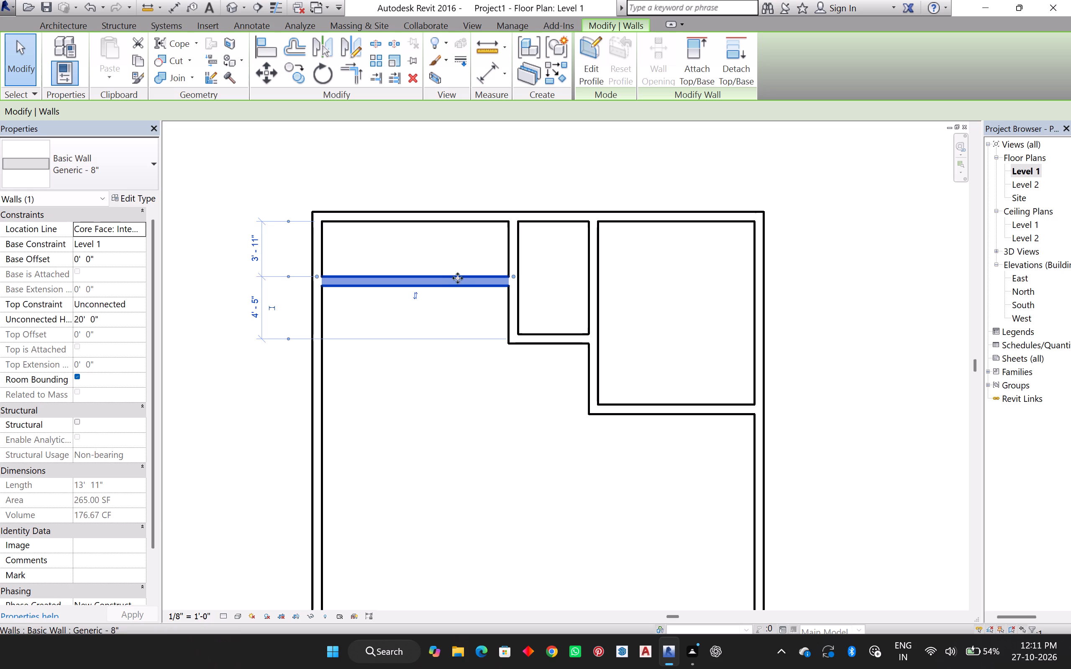
# Set the northwest room's clear width, from the west exterior wall's inner face to the small room's west wall, to 13' 2".
pyautogui.click(510, 247)
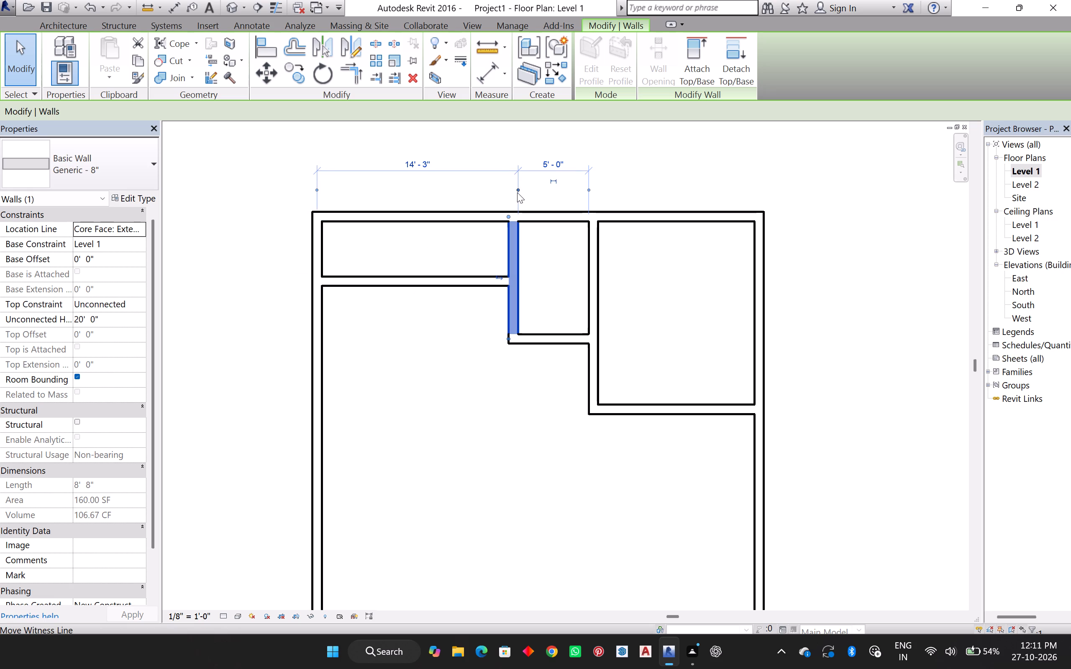
pyautogui.click(517, 192)
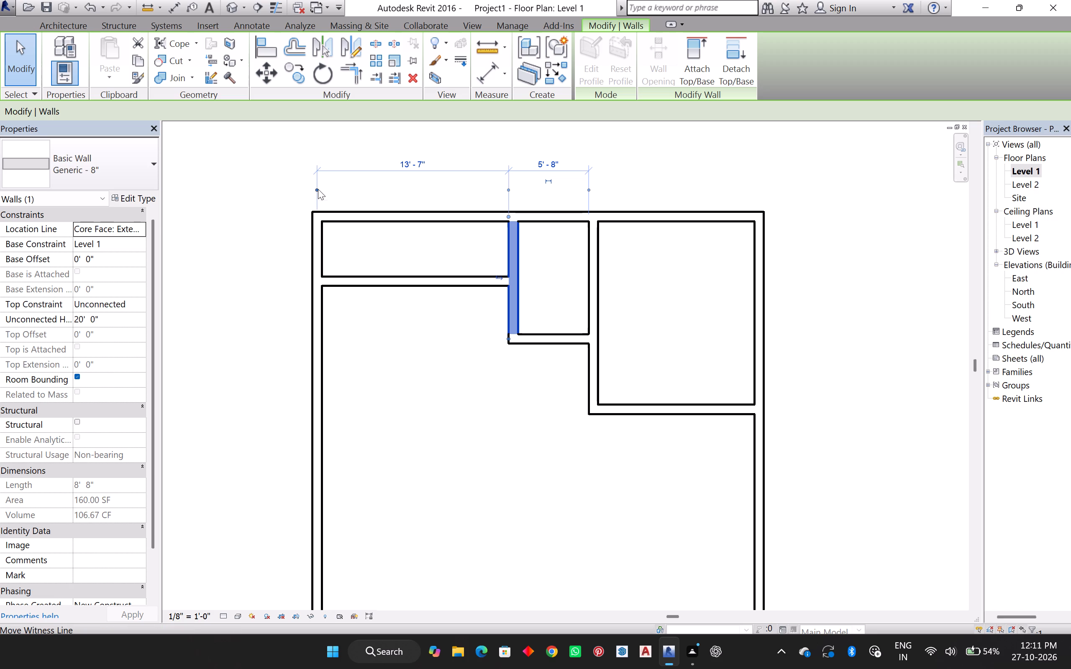
pyautogui.click(318, 189)
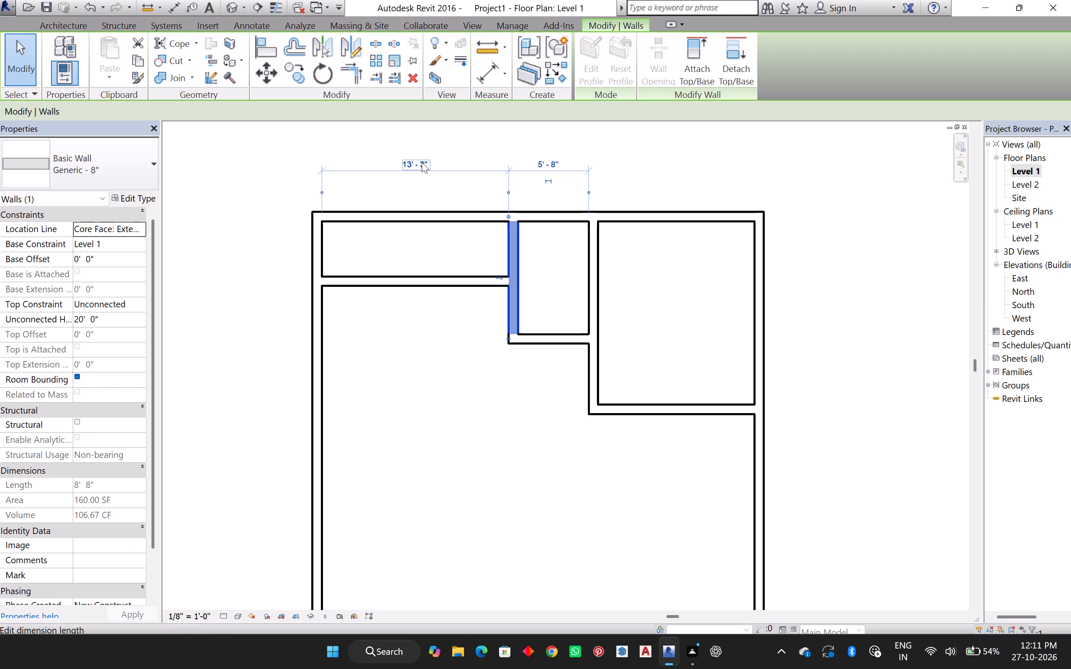
pyautogui.click(424, 162)
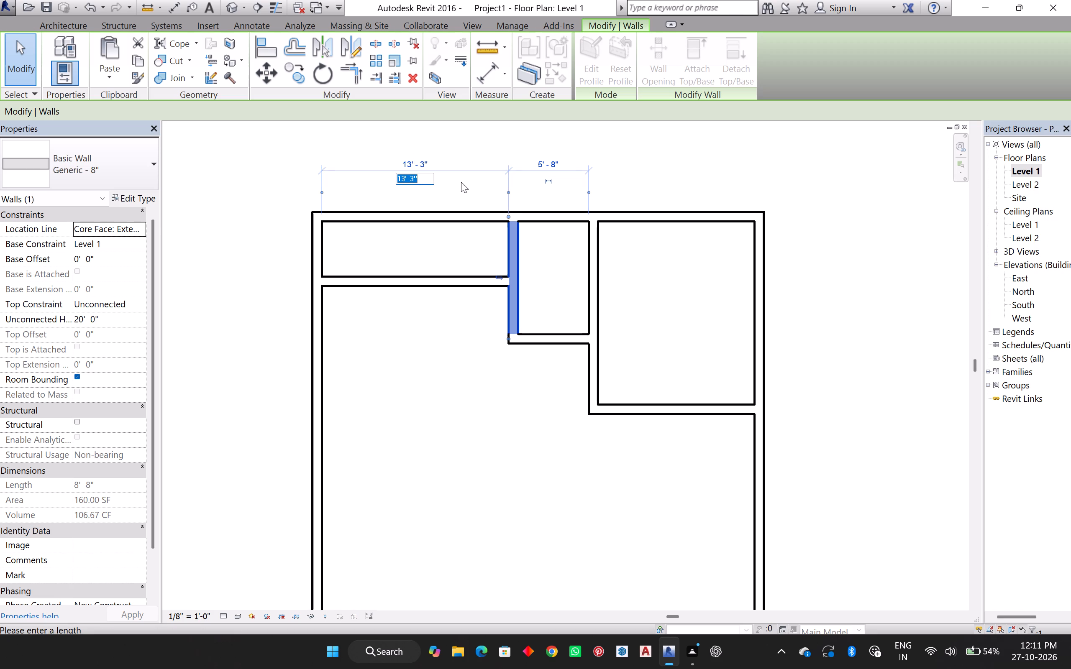
pyautogui.press('BackSpace')
pyautogui.write('13')
pyautogui.press("'")
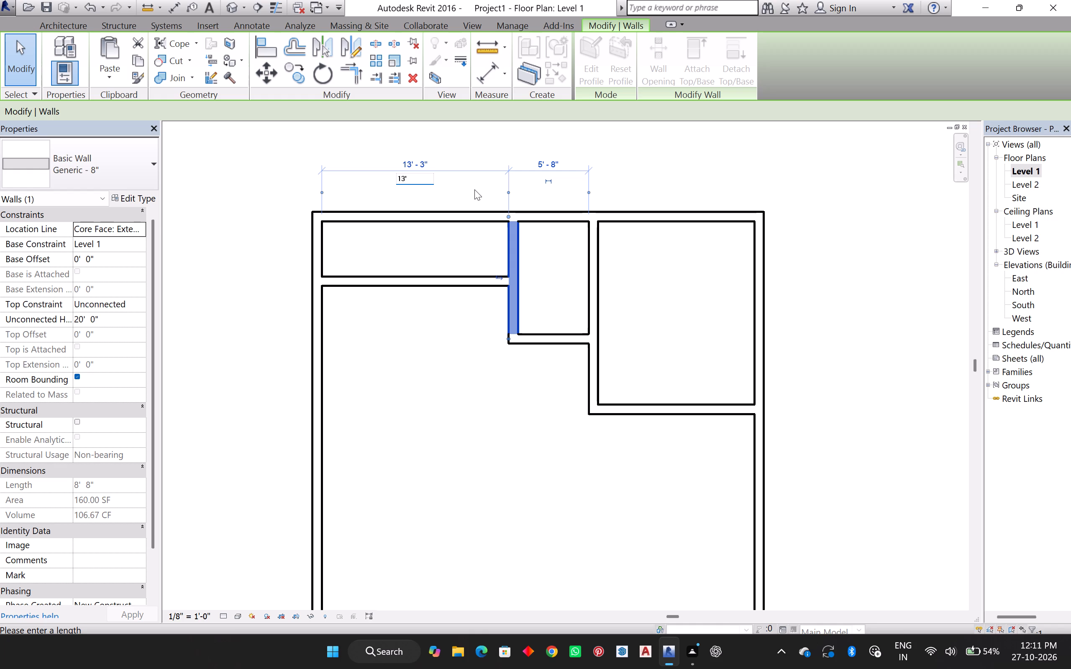
pyautogui.press('2')
pyautogui.hotkey('shift', '"')
pyautogui.press('Return')
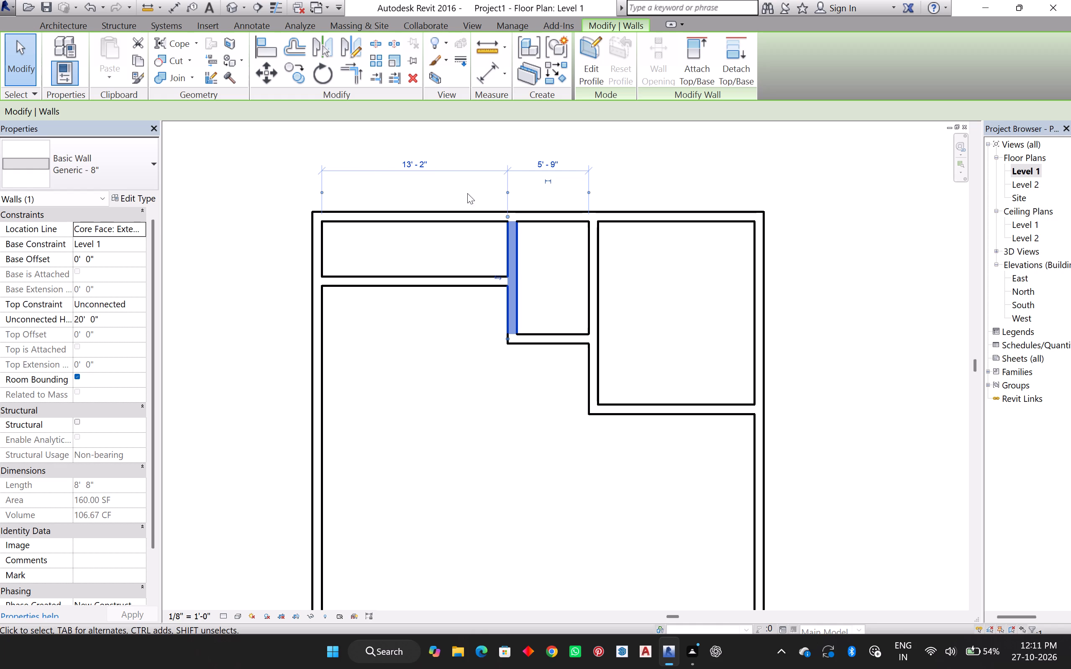
pyautogui.click(471, 141)
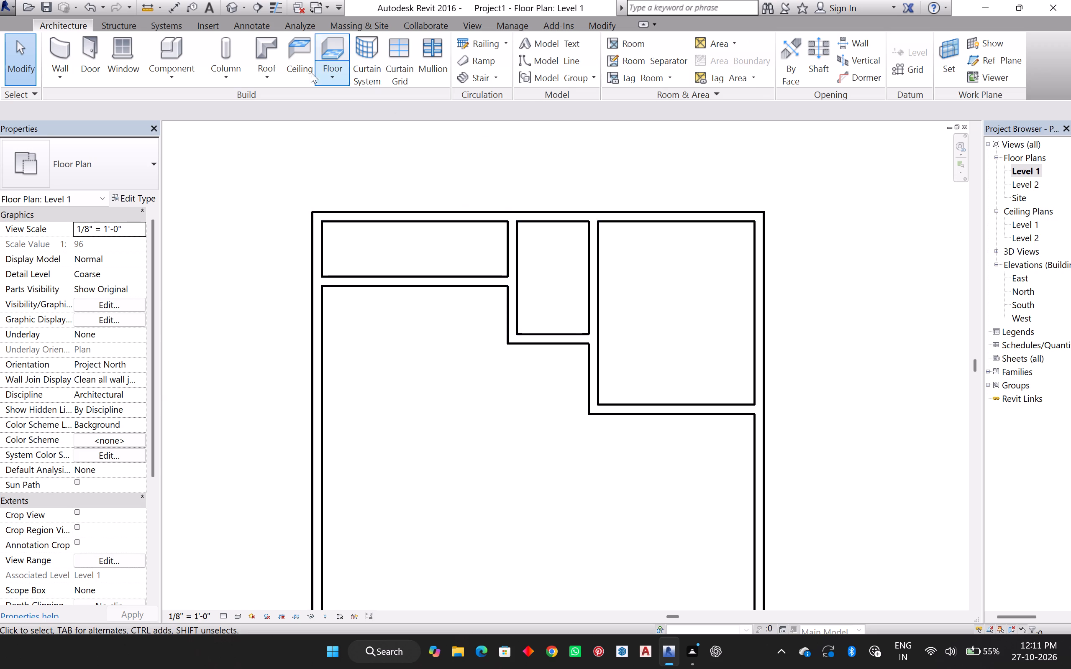
# Start another 8" wall with the location line set to Core Face: Interior.
pyautogui.click(59, 42)
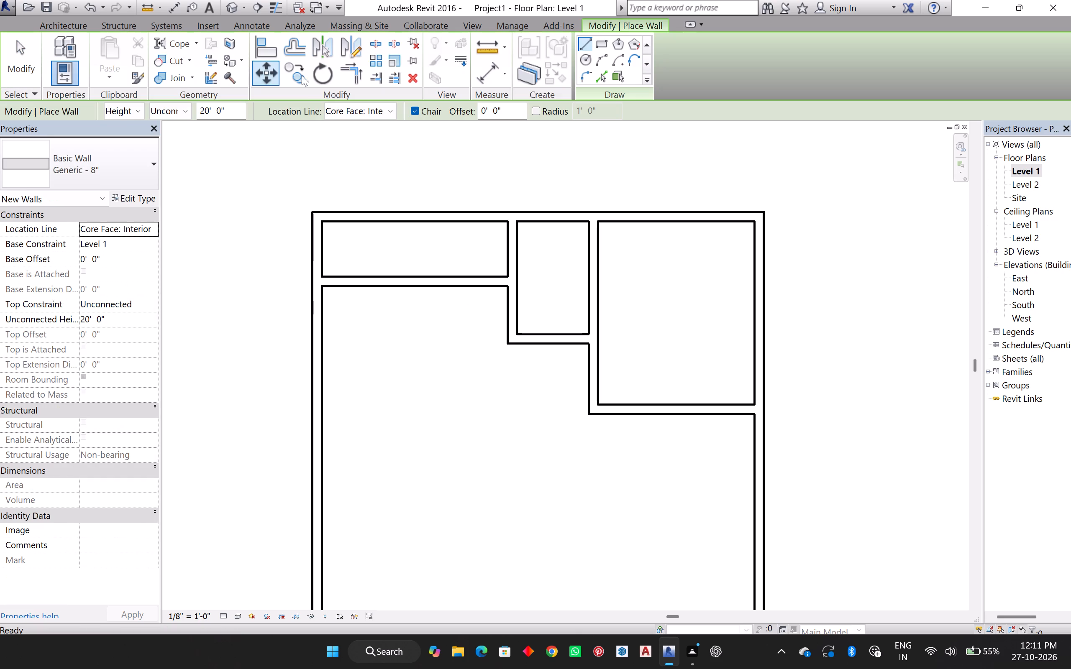
pyautogui.click(382, 113)
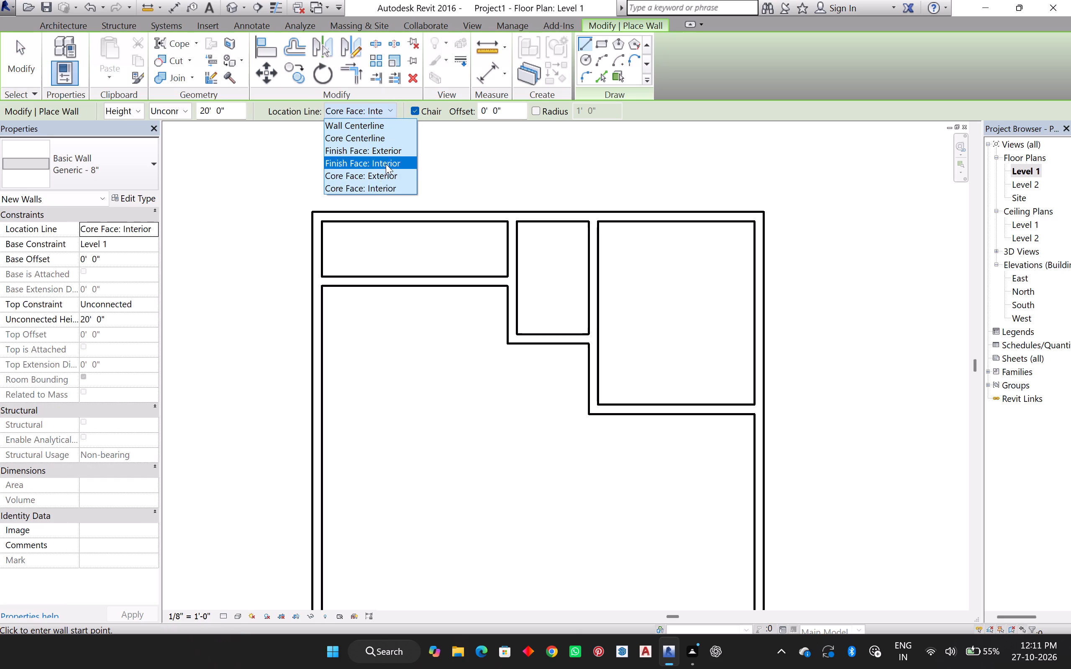
pyautogui.click(387, 188)
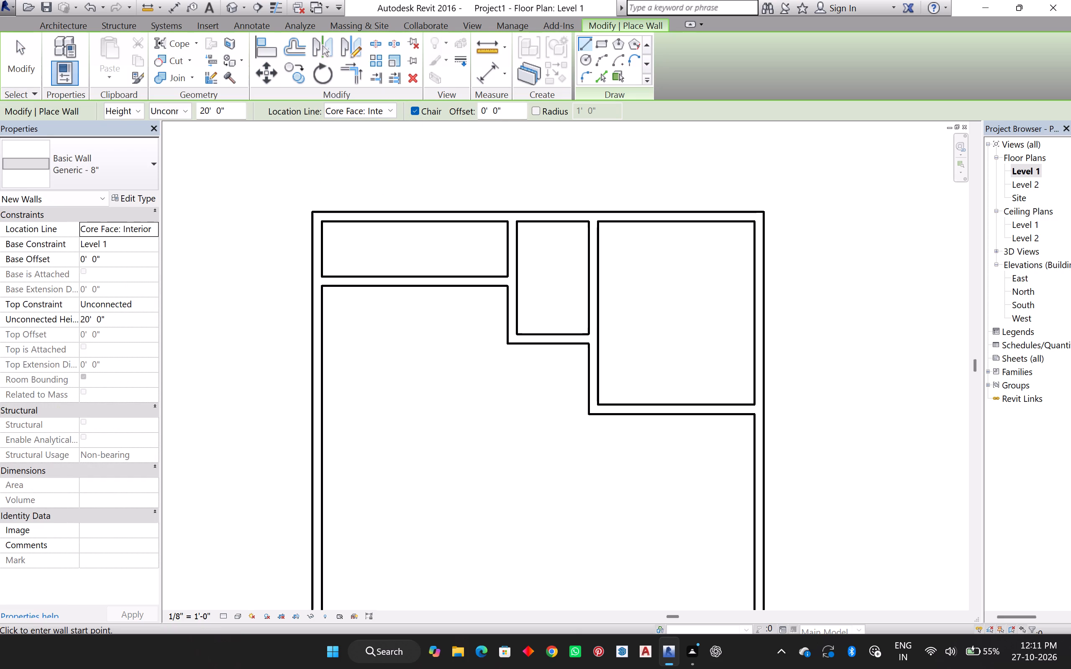
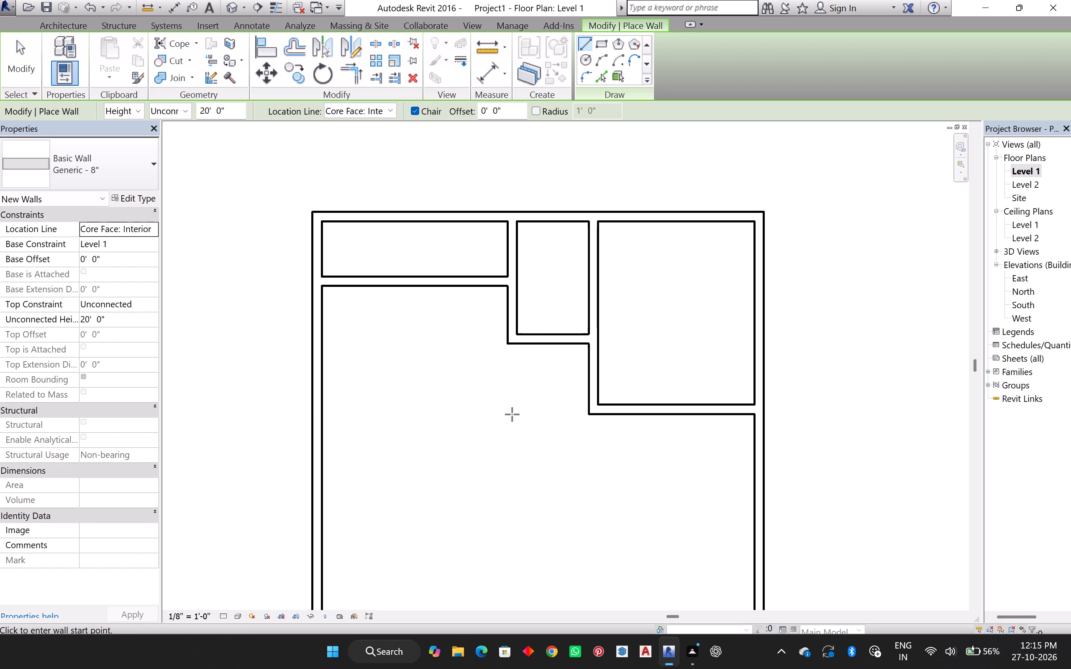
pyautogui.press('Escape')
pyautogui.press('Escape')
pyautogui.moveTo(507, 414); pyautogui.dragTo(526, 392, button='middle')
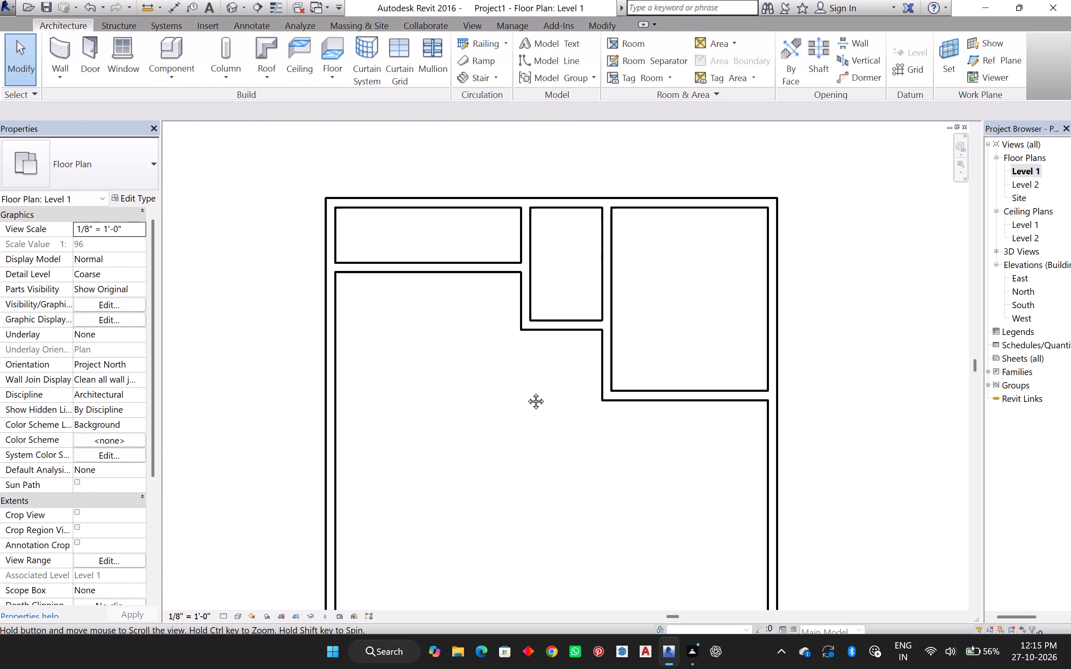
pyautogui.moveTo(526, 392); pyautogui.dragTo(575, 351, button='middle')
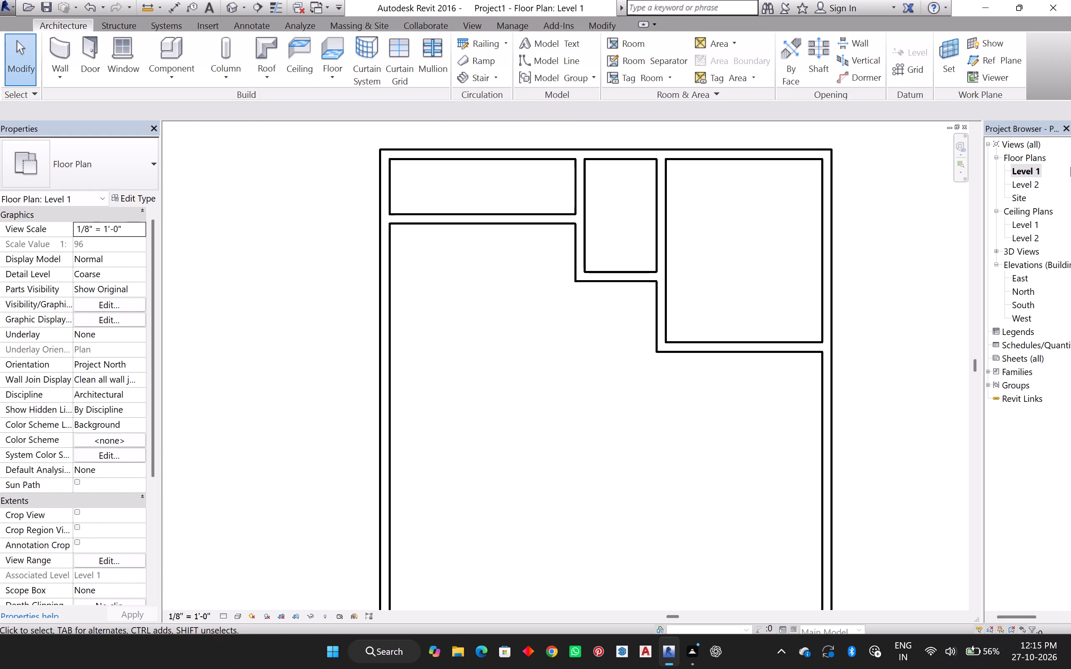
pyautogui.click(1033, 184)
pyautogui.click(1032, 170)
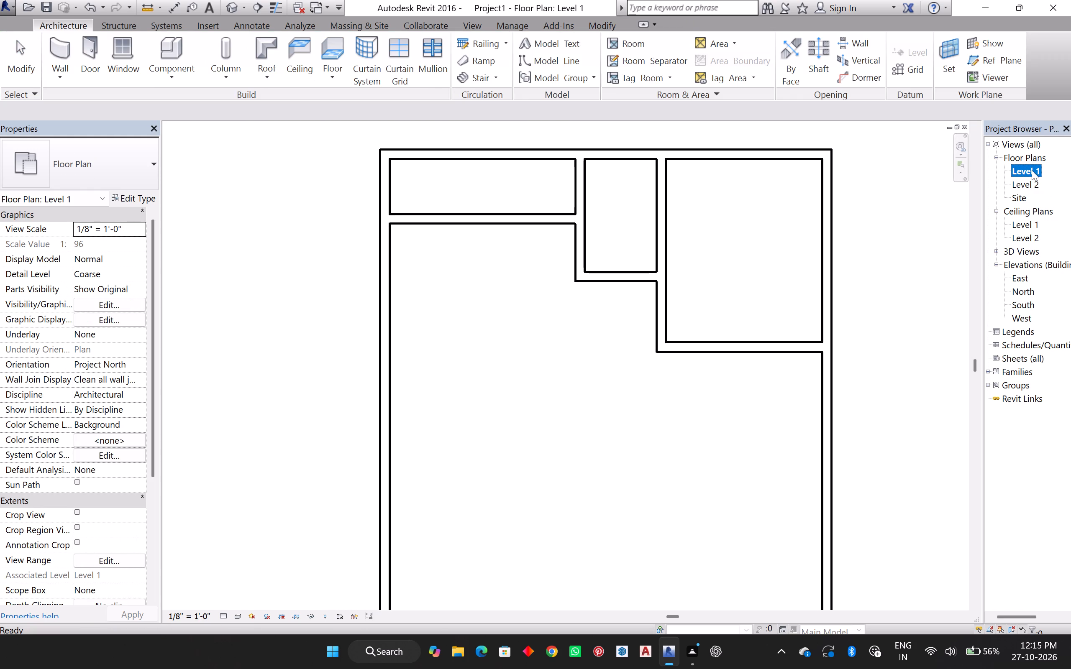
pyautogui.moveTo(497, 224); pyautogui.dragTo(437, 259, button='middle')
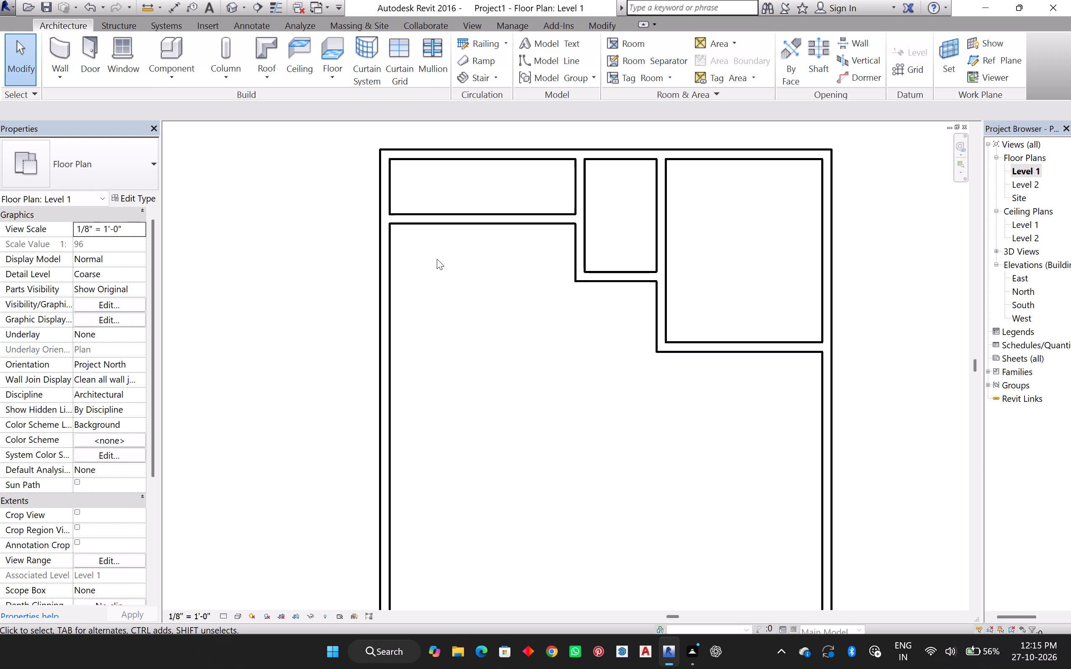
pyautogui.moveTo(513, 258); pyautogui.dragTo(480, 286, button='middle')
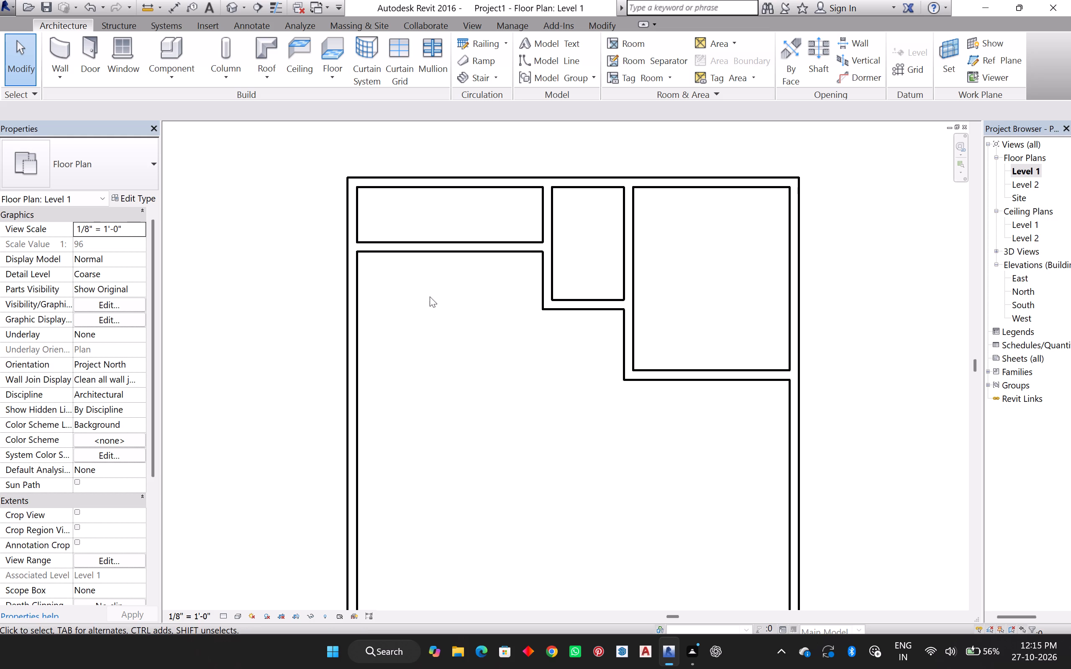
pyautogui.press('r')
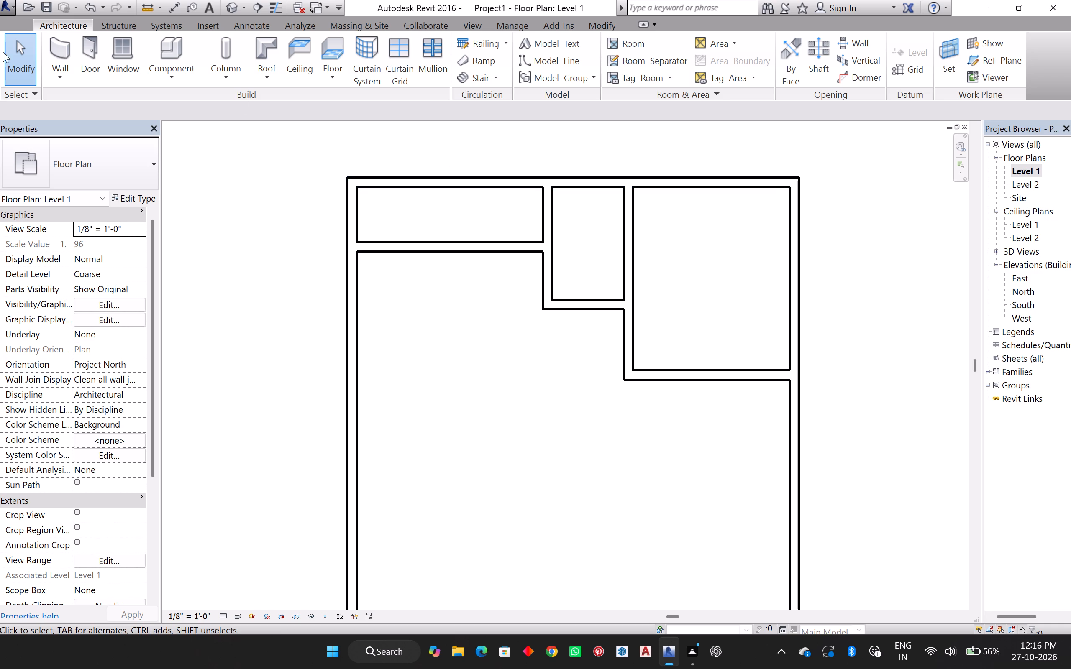
# Draw an 8" wall about 14' long eastward from the west exterior wall, offset 16' 1" south of the northwest room's south wall.
pyautogui.click(66, 59)
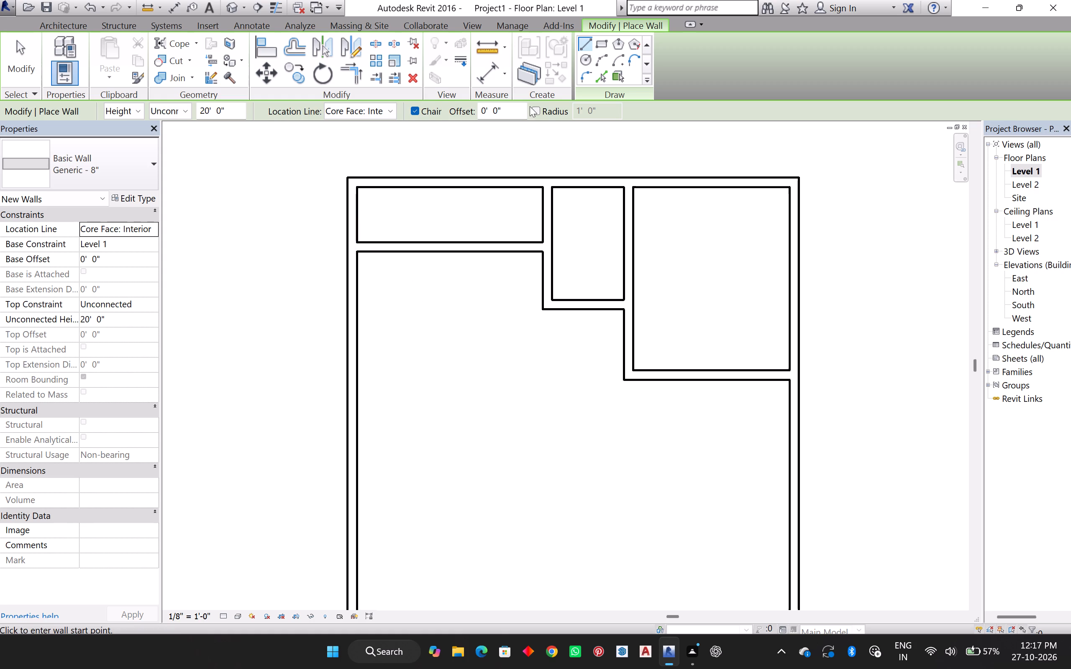
pyautogui.click(508, 110)
pyautogui.press('BackSpace')
pyautogui.press('BackSpace')
pyautogui.press('BackSpace')
pyautogui.press('BackSpace')
pyautogui.press('BackSpace')
pyautogui.press('BackSpace')
pyautogui.press('BackSpace')
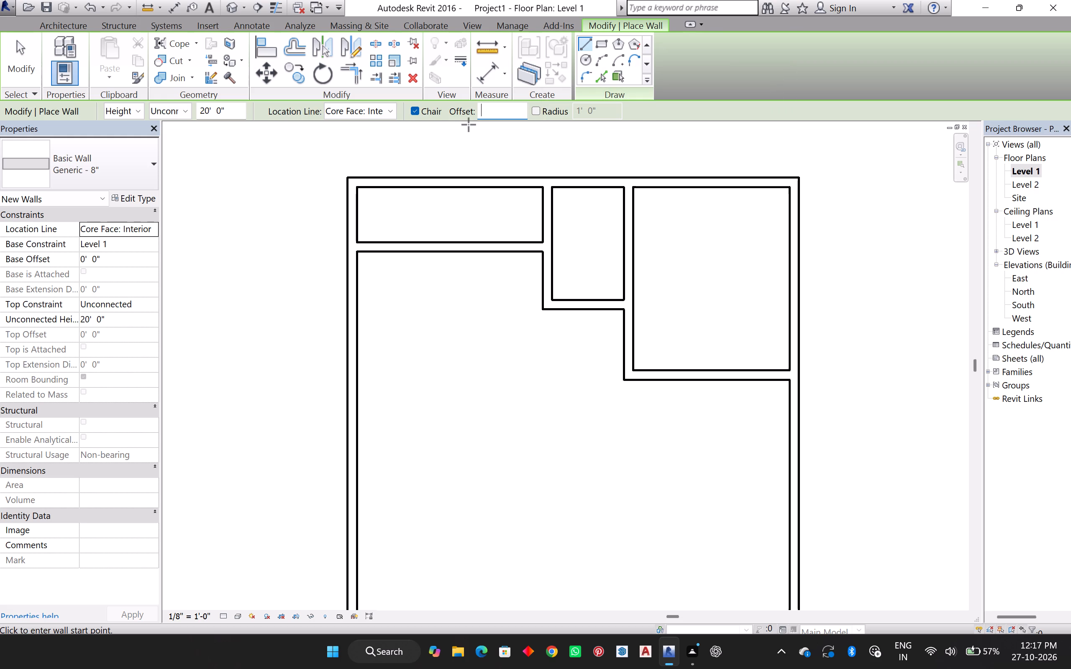
pyautogui.press('1')
pyautogui.press('6')
pyautogui.press('BackSpace')
pyautogui.press('Right')
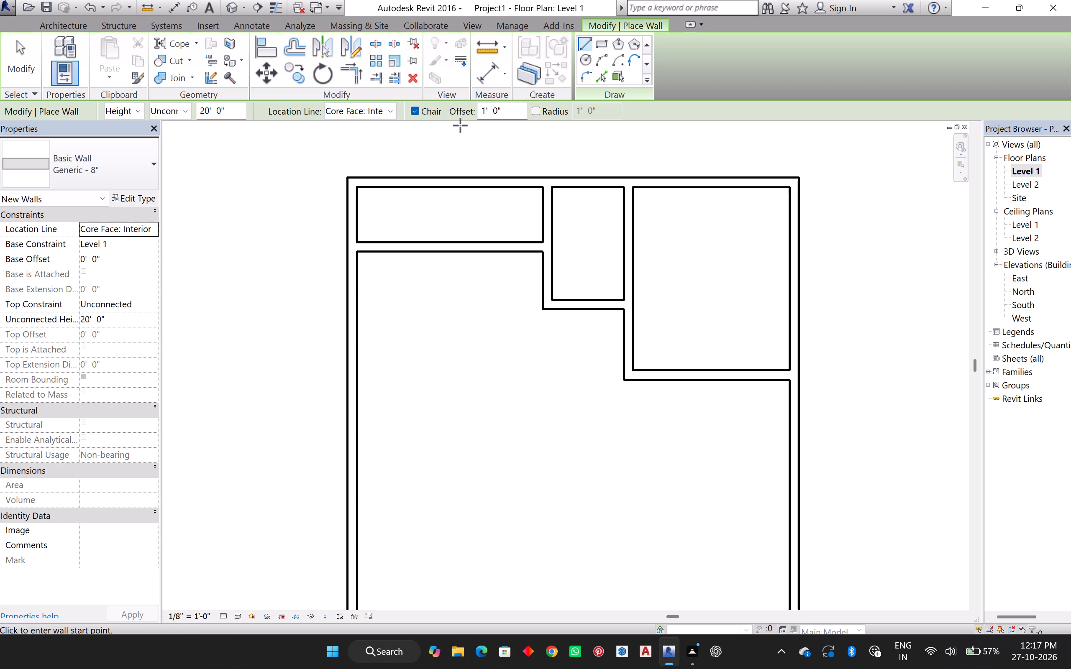
pyautogui.press('6')
pyautogui.press('Right')
pyautogui.press('Right')
pyautogui.press('Right')
pyautogui.press('Right')
pyautogui.press('BackSpace')
pyautogui.press('1')
pyautogui.hotkey('shift', '"')
pyautogui.press('BackSpace')
pyautogui.press('Return')
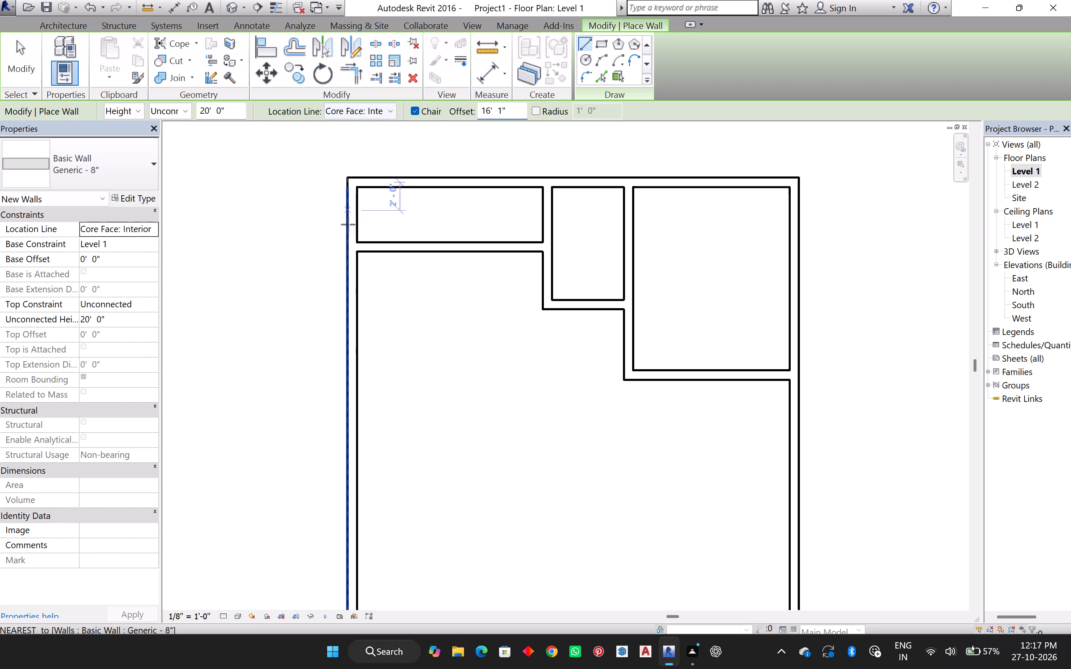
pyautogui.click(358, 250)
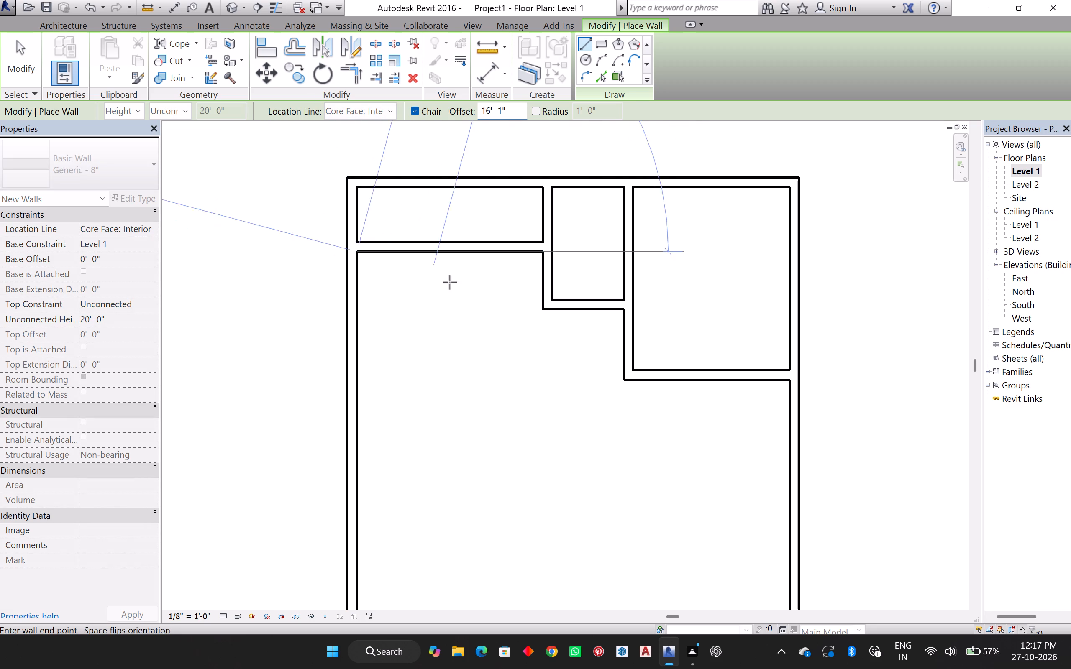
pyautogui.press('Escape')
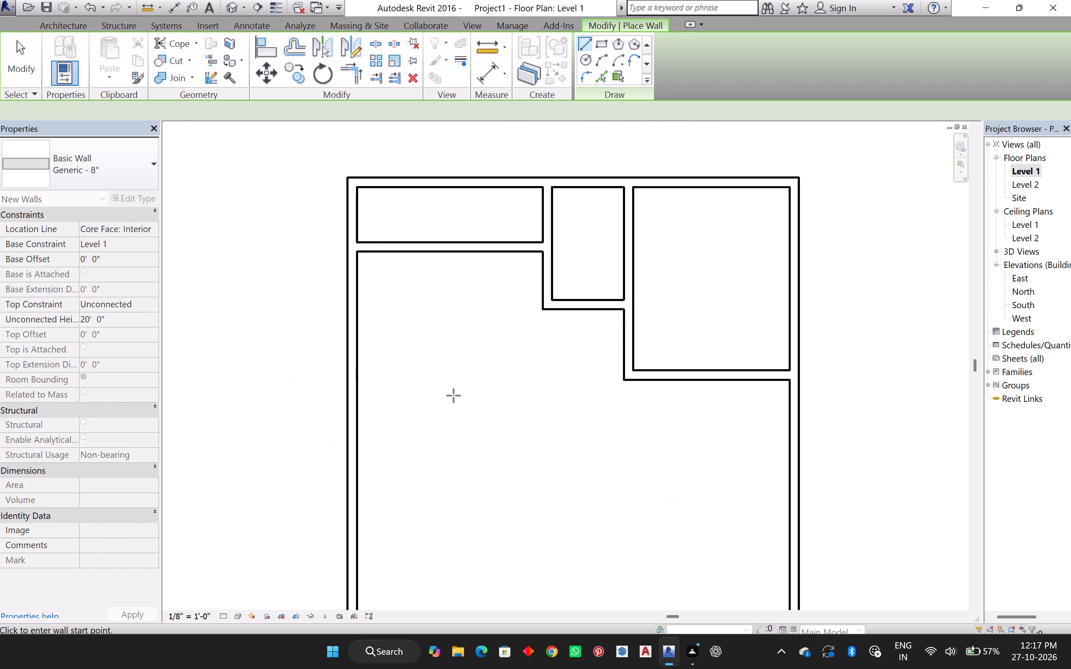
pyautogui.click(358, 253)
pyautogui.press('space')
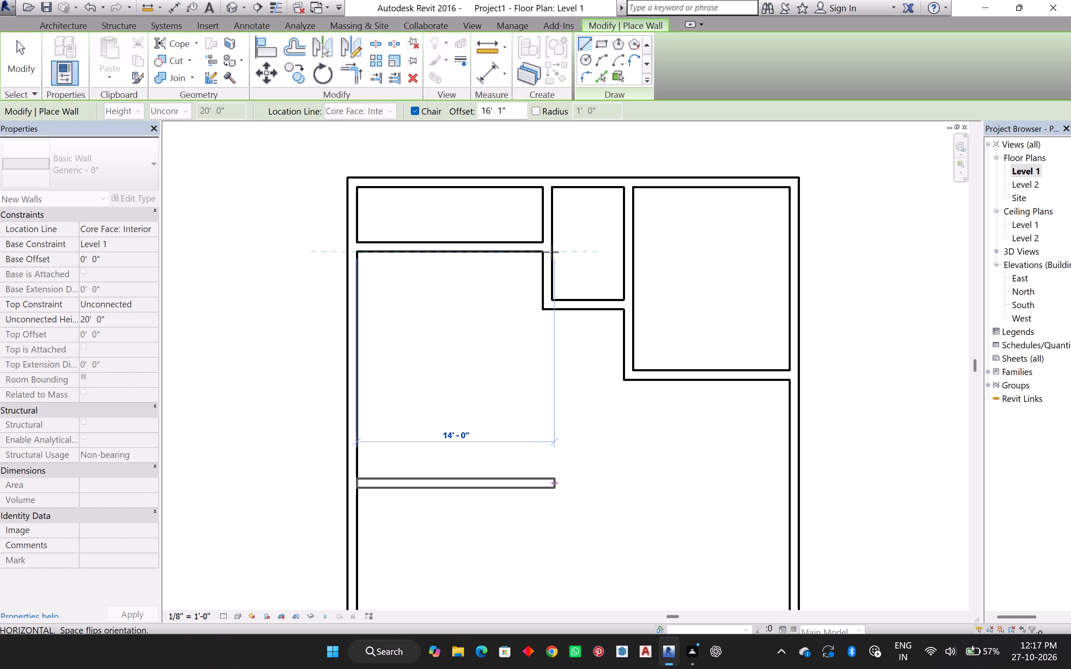
pyautogui.click(551, 252)
pyautogui.press('Escape')
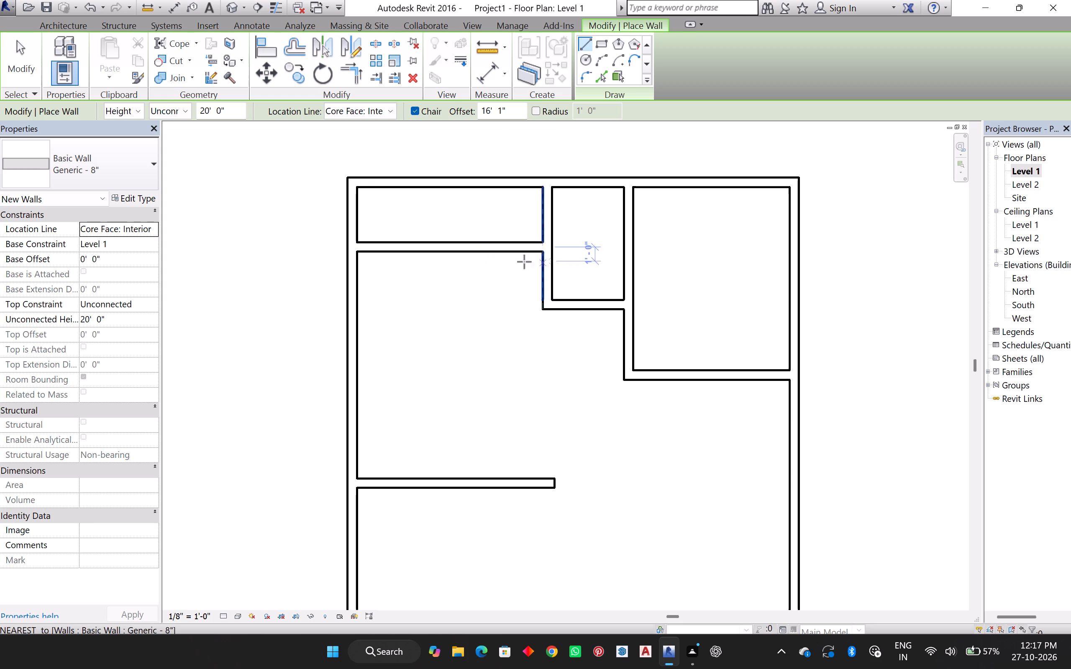
# Set the wall placement offset to 13' 2".
pyautogui.click(511, 108)
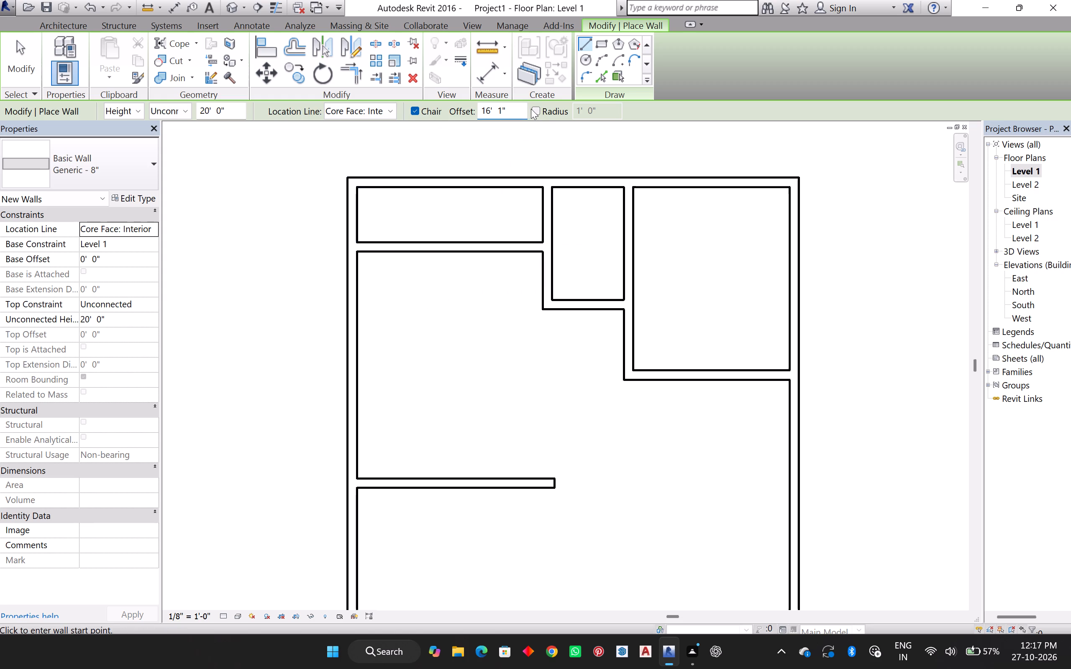
pyautogui.press('Left')
pyautogui.press('BackSpace')
pyautogui.press('2')
pyautogui.press('Left')
pyautogui.press('Left')
pyautogui.press('Left')
pyautogui.press('Left')
pyautogui.press('BackSpace')
pyautogui.press('BackSpace')
pyautogui.write('13')
pyautogui.press('Return')
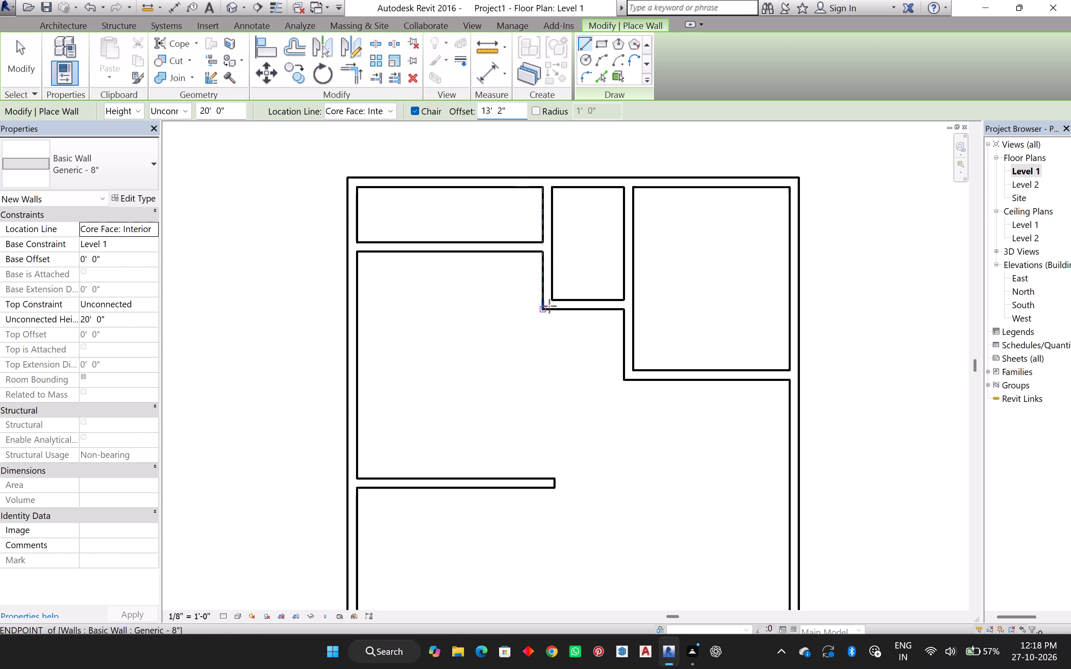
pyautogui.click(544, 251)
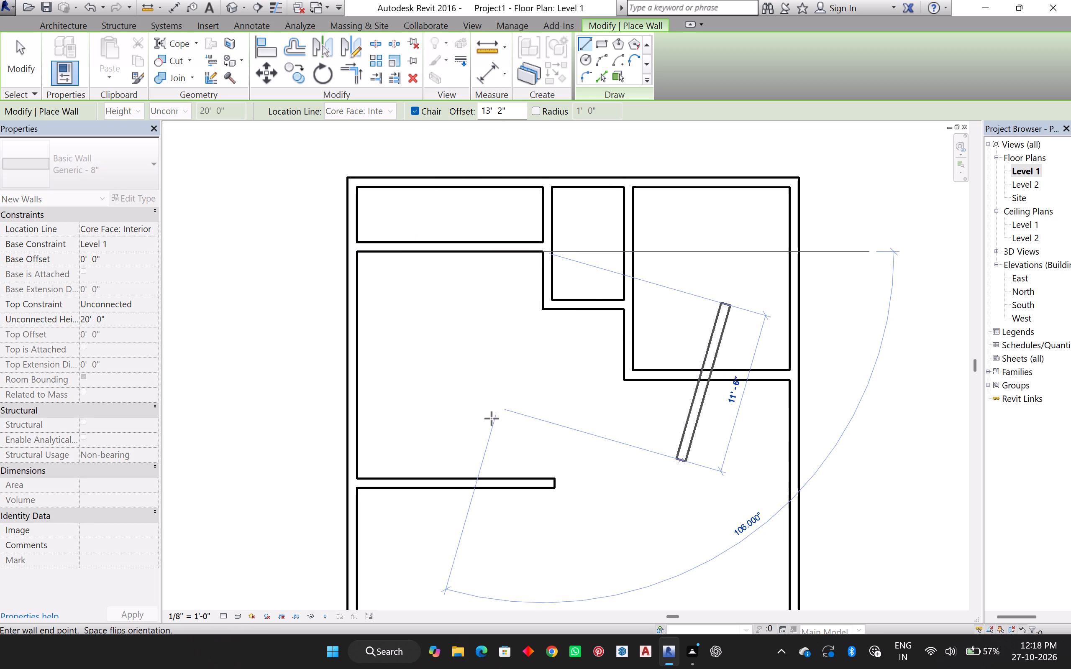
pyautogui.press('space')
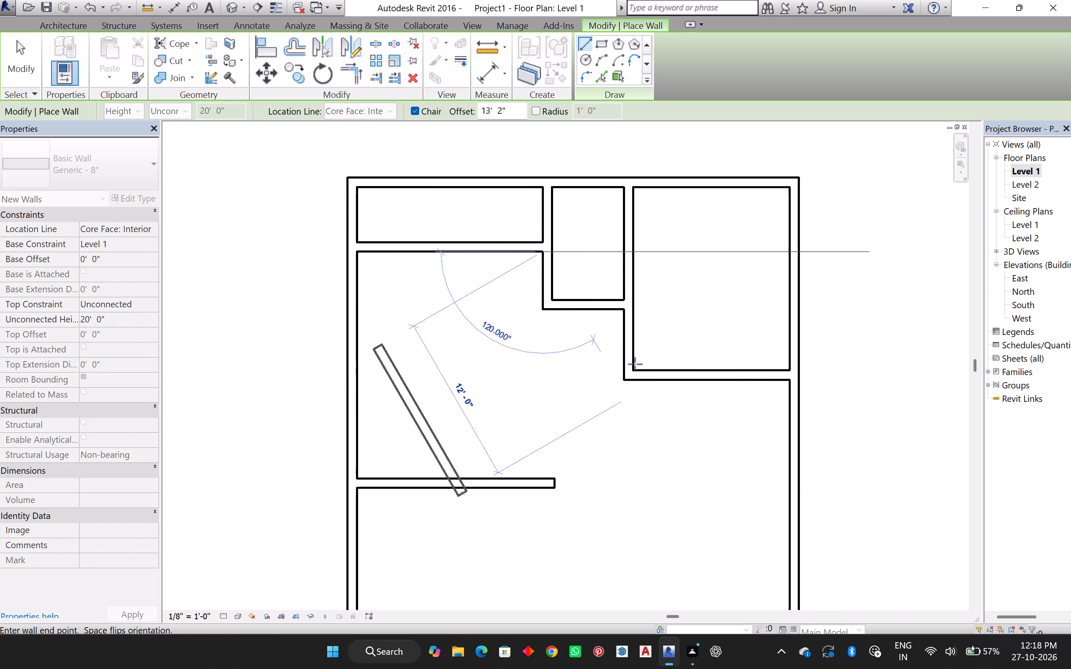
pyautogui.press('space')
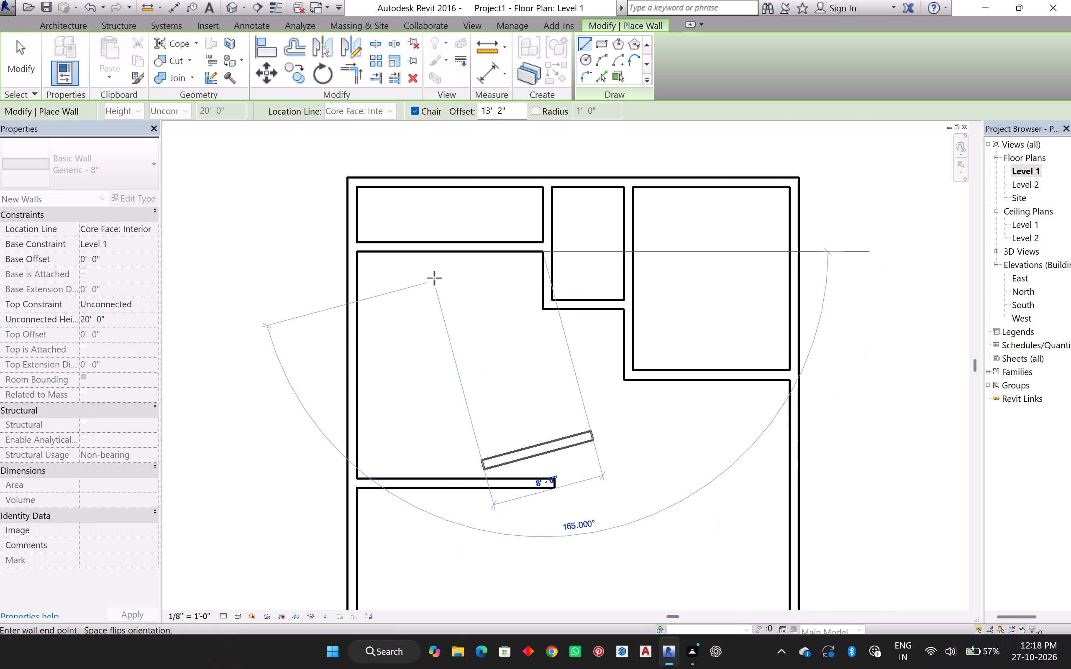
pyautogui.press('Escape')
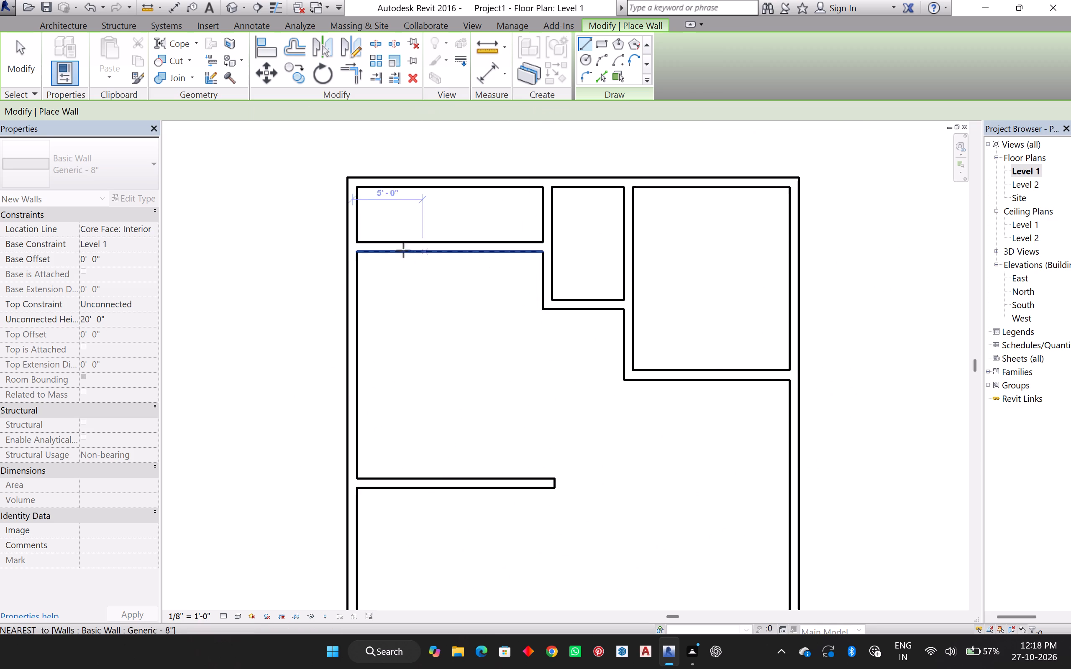
# Draw a north-south 8" wall, 13' 2" east of the west exterior wall's inner face, from the new wall to the northwest room's south wall.
pyautogui.click(359, 476)
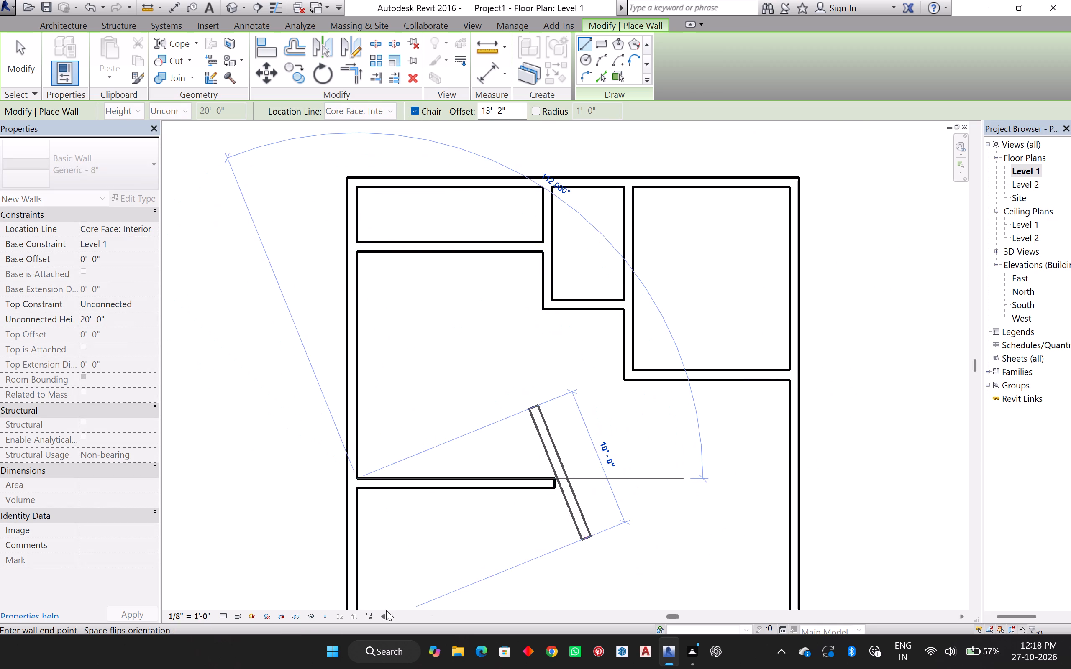
pyautogui.press('space')
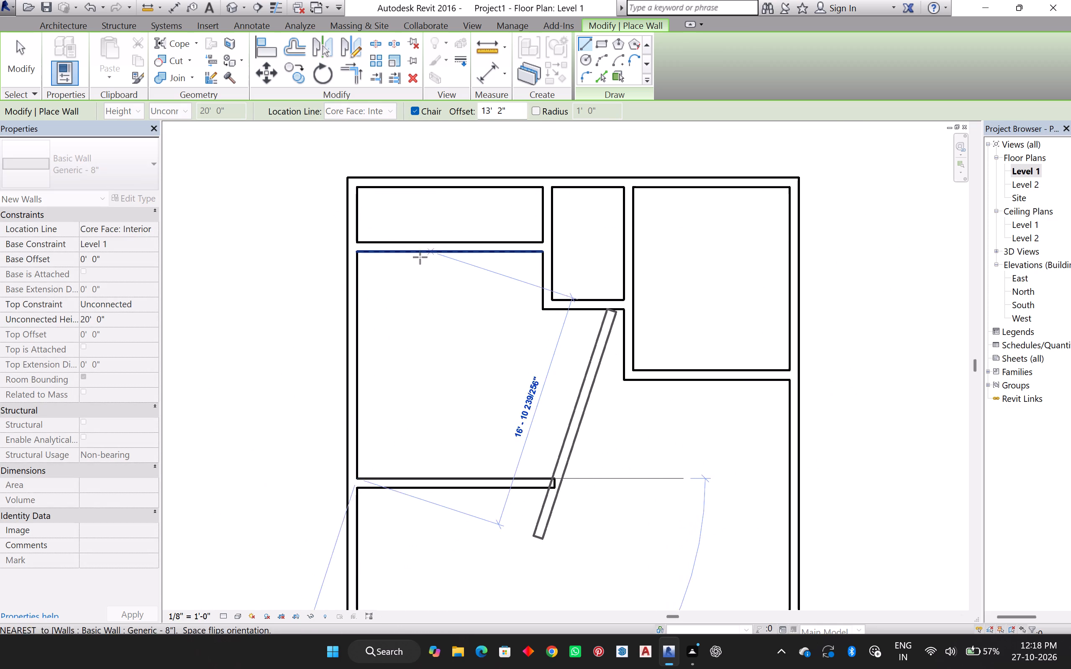
pyautogui.click(356, 250)
pyautogui.press('Escape')
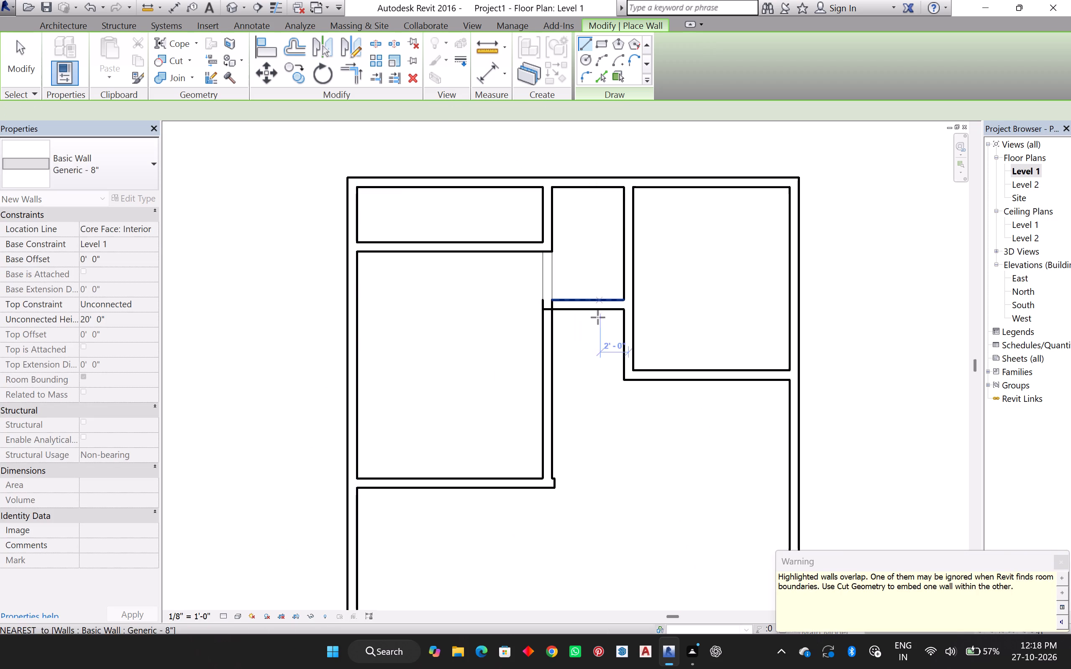
pyautogui.press('space')
pyautogui.press('space')
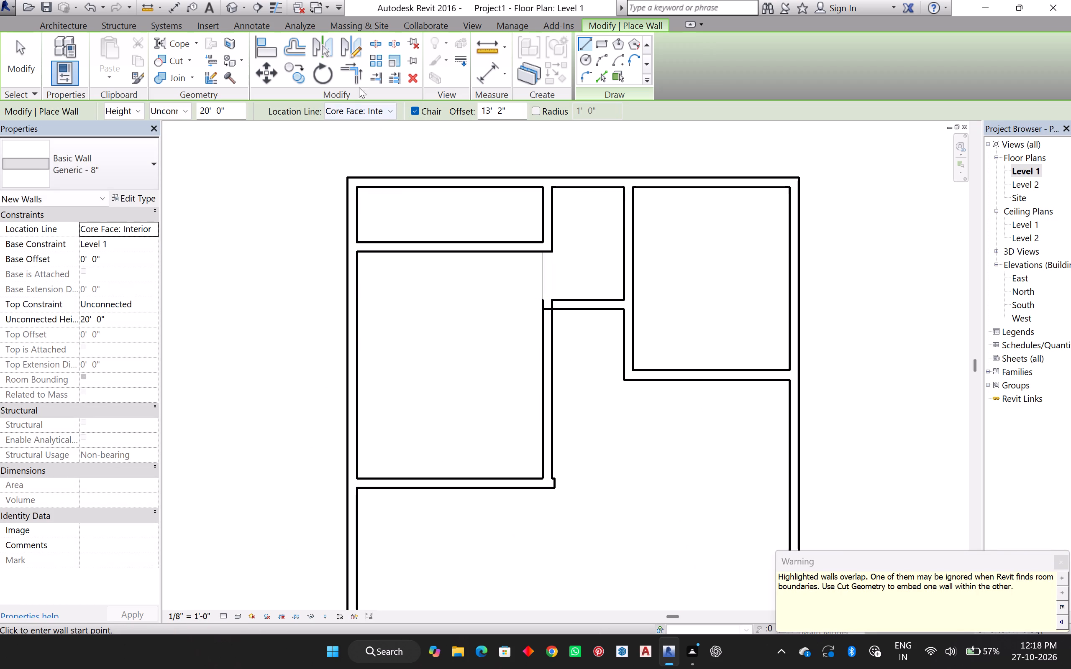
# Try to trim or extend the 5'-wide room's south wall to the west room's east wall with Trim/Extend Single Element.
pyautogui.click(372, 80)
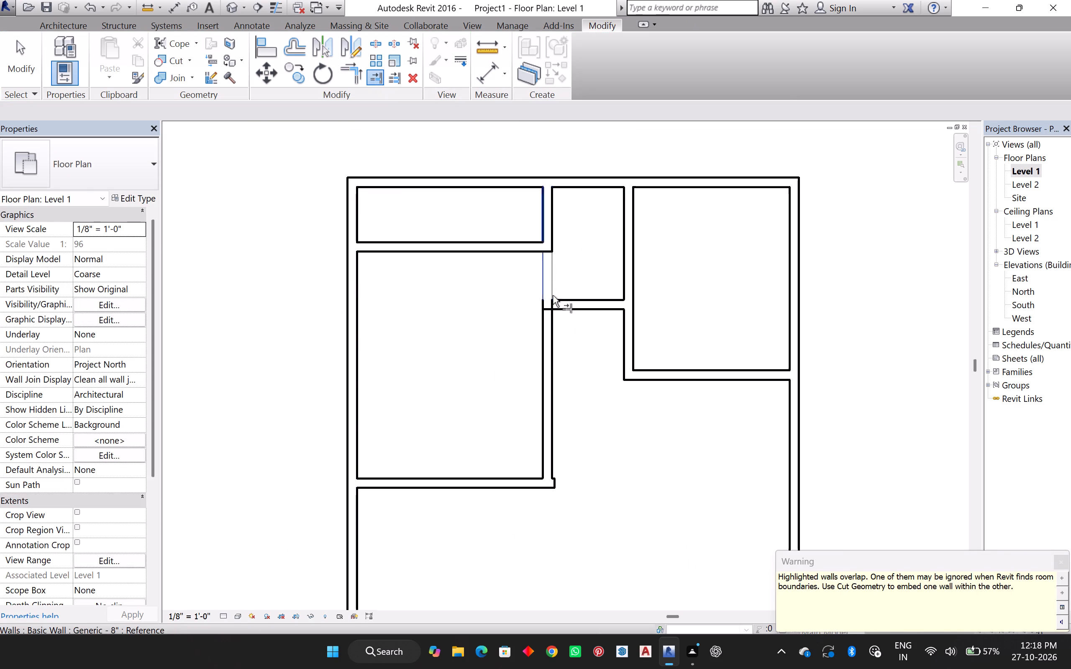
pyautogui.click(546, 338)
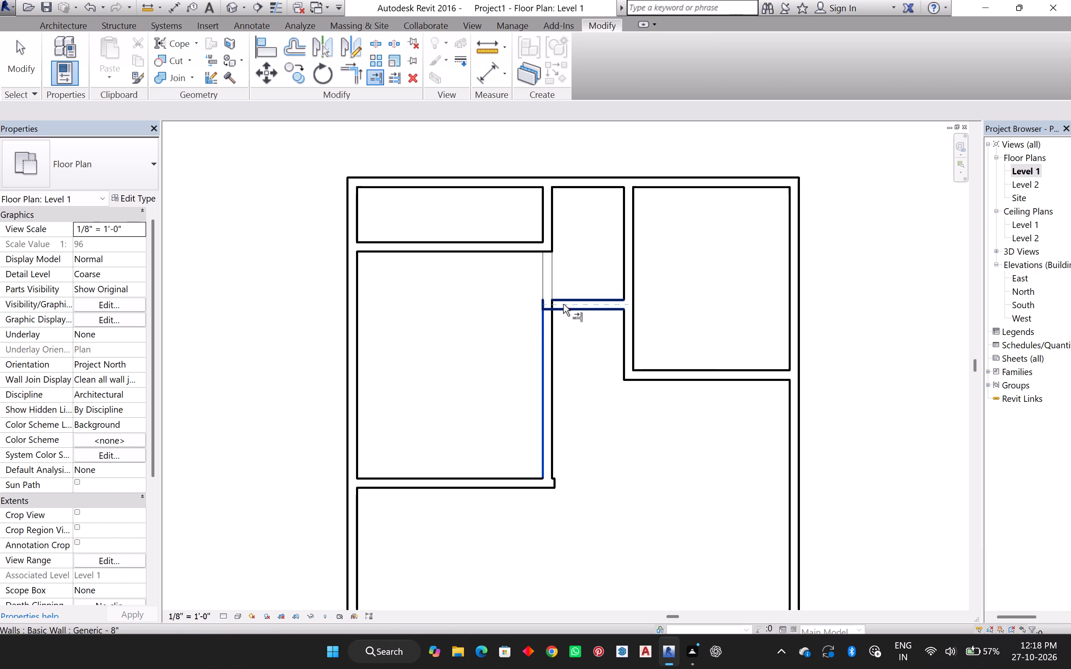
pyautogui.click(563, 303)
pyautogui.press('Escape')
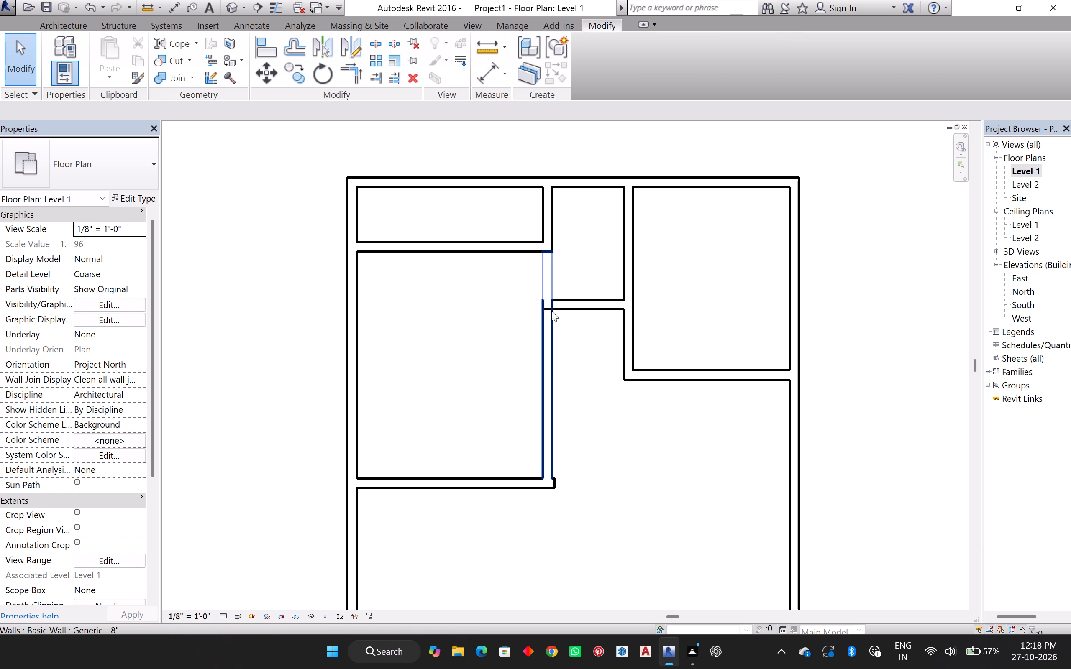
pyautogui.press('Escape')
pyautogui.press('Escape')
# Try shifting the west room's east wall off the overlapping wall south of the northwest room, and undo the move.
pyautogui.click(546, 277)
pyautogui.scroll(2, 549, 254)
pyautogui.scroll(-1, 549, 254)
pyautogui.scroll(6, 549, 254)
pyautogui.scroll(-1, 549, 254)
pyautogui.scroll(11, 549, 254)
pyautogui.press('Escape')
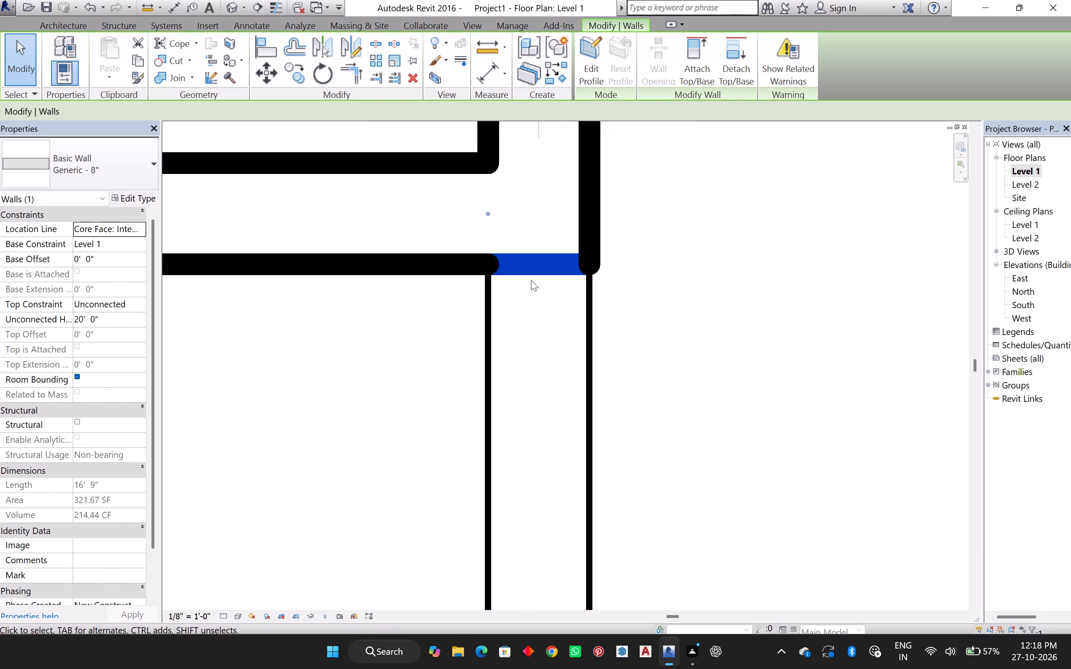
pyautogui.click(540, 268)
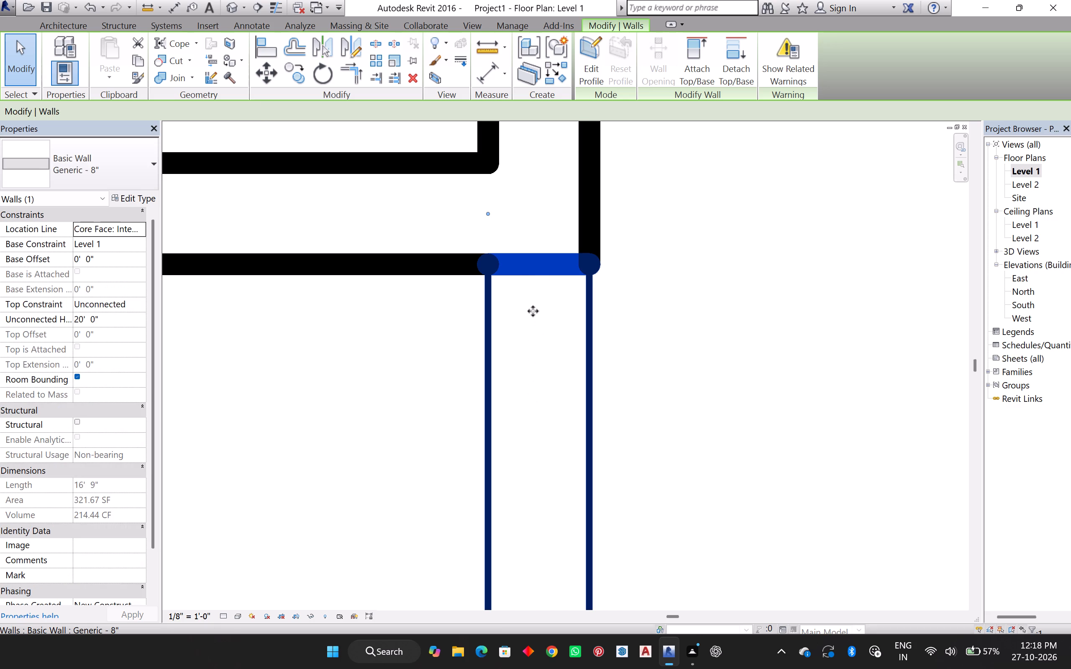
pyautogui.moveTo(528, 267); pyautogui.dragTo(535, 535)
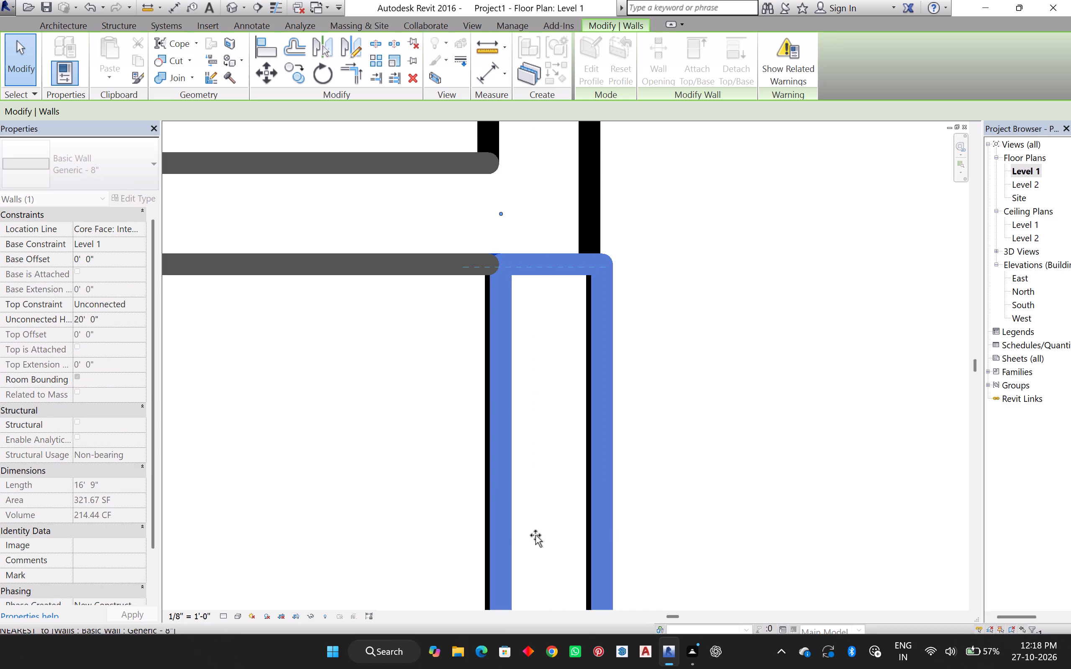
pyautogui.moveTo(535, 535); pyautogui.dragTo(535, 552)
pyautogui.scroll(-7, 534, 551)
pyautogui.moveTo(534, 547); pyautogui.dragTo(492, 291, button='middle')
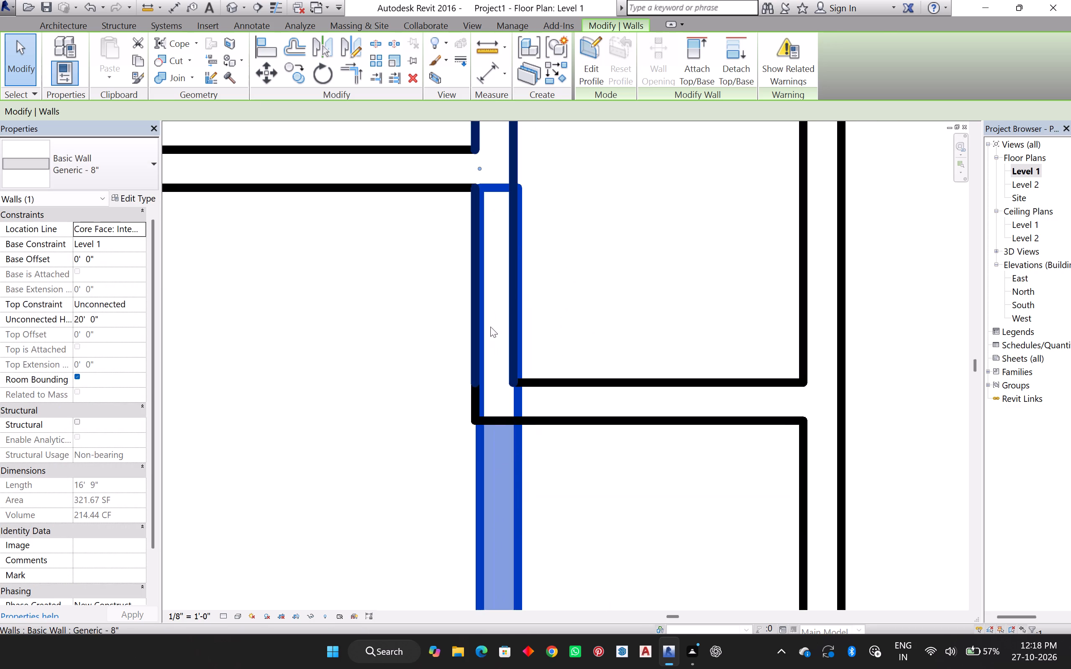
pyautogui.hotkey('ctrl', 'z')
# Examine the overlapping wall segments between the northwest room's southeast corner and the 5'-wide room's south wall.
pyautogui.scroll(-7, 541, 439)
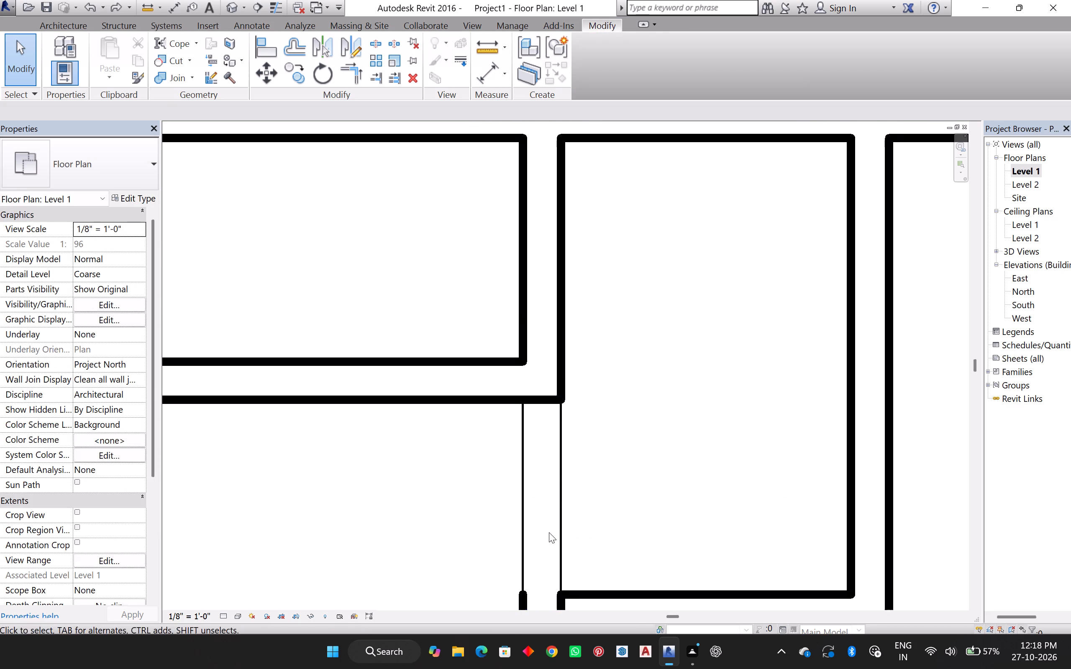
pyautogui.moveTo(520, 422); pyautogui.dragTo(462, 214, button='middle')
pyautogui.scroll(5, 501, 470)
pyautogui.scroll(6, 466, 379)
pyautogui.scroll(-2, 458, 354)
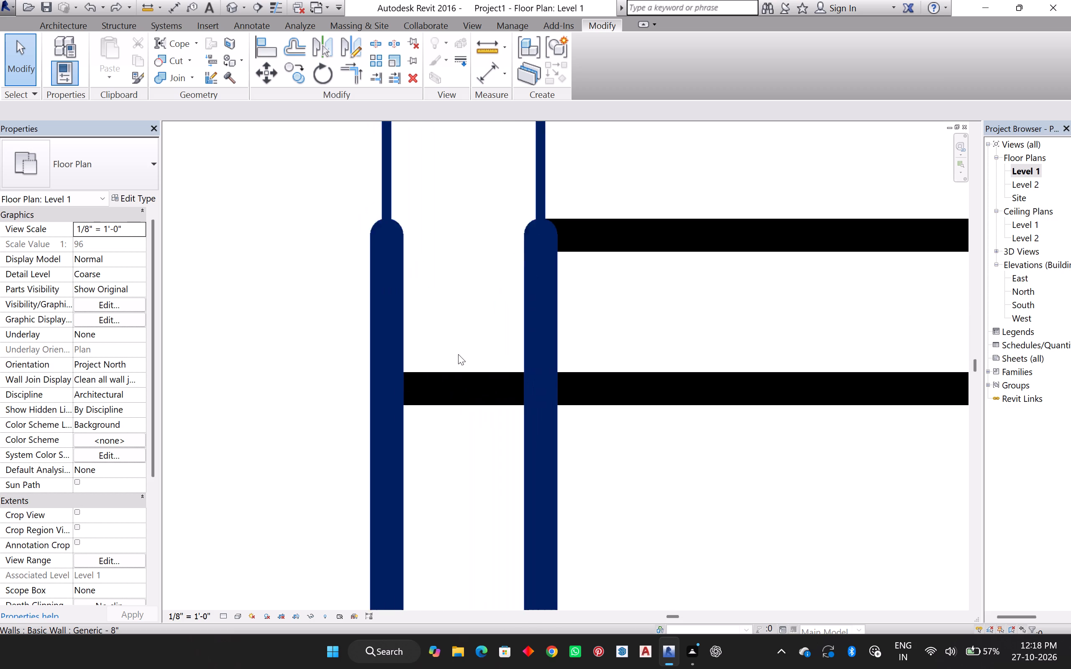
pyautogui.scroll(-8, 458, 354)
pyautogui.moveTo(468, 340); pyautogui.dragTo(495, 565, button='middle')
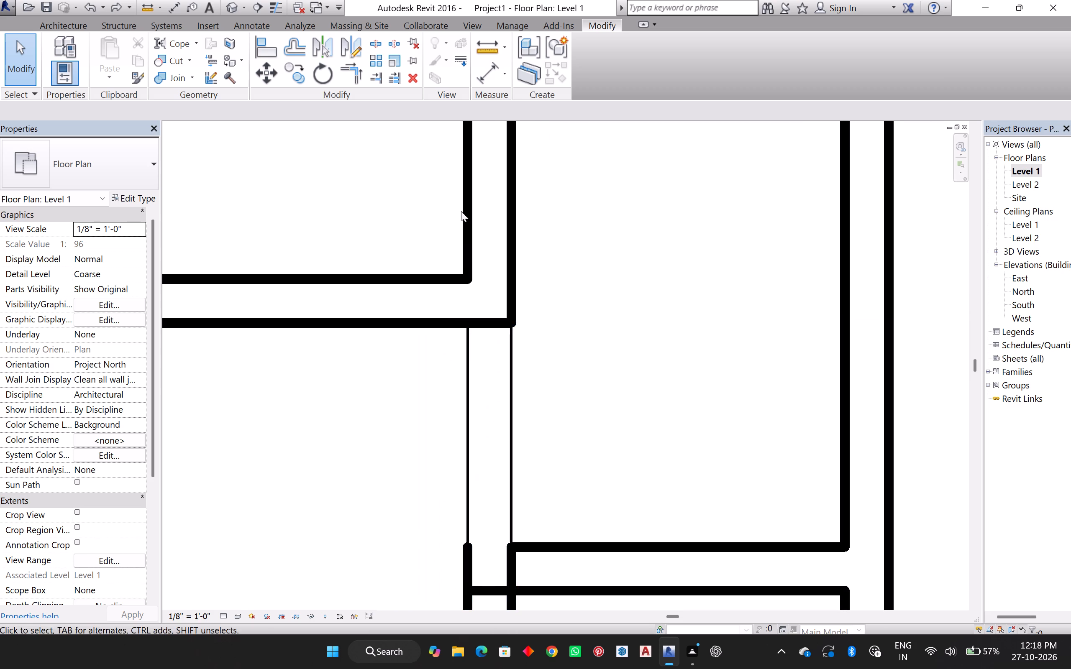
pyautogui.scroll(5, 499, 288)
pyautogui.scroll(5, 471, 350)
pyautogui.click(473, 353)
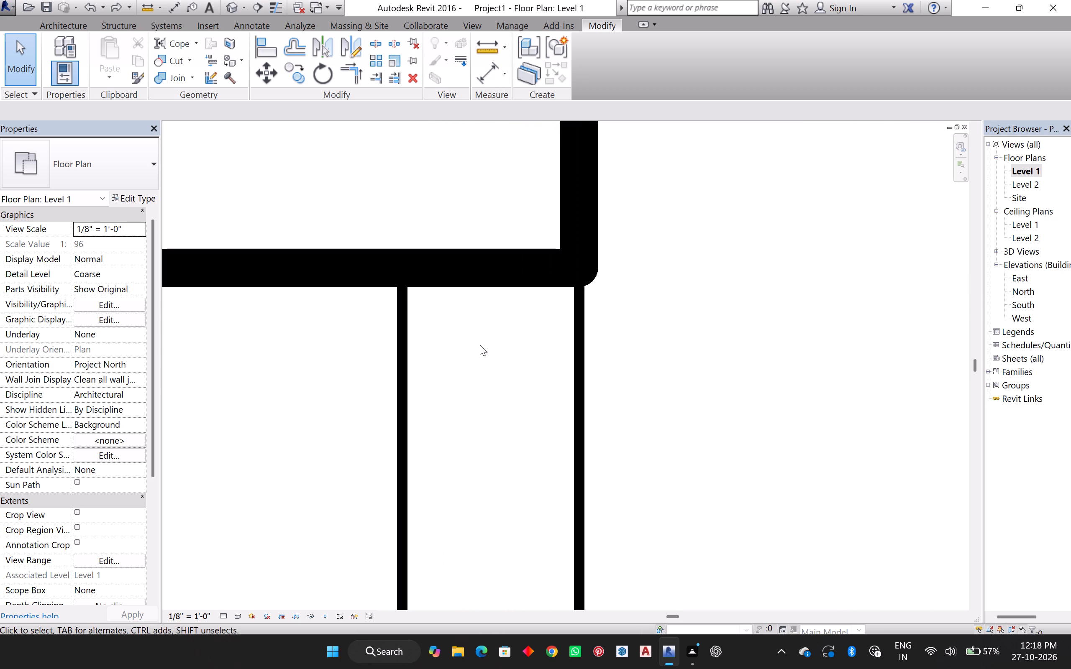
pyautogui.click(447, 402)
pyautogui.click(397, 437)
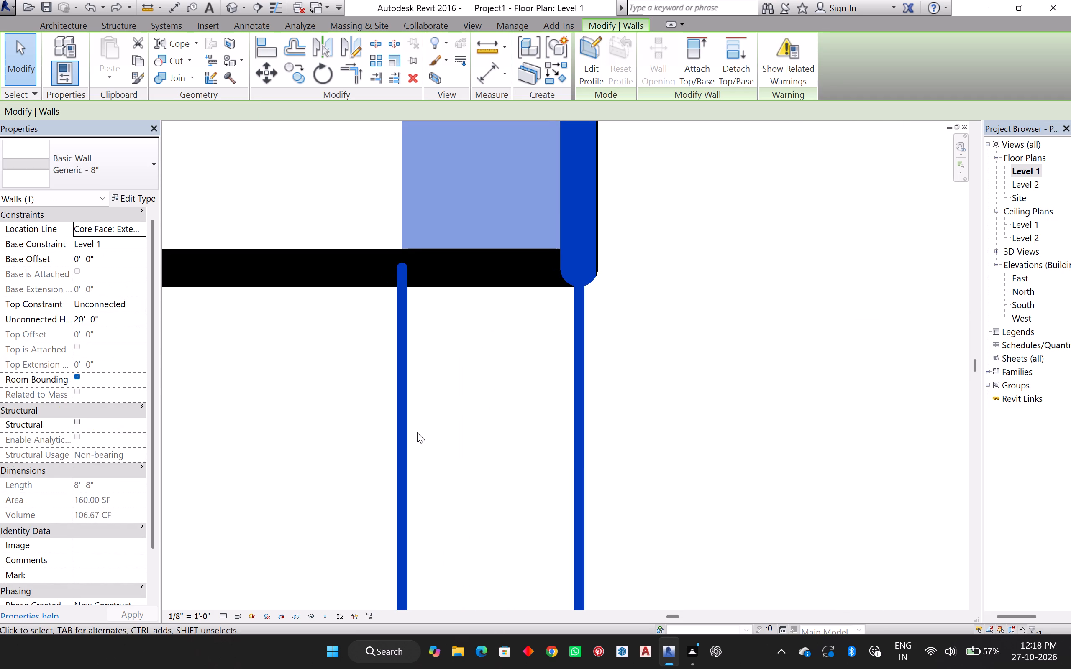
pyautogui.click(577, 427)
pyautogui.click(491, 276)
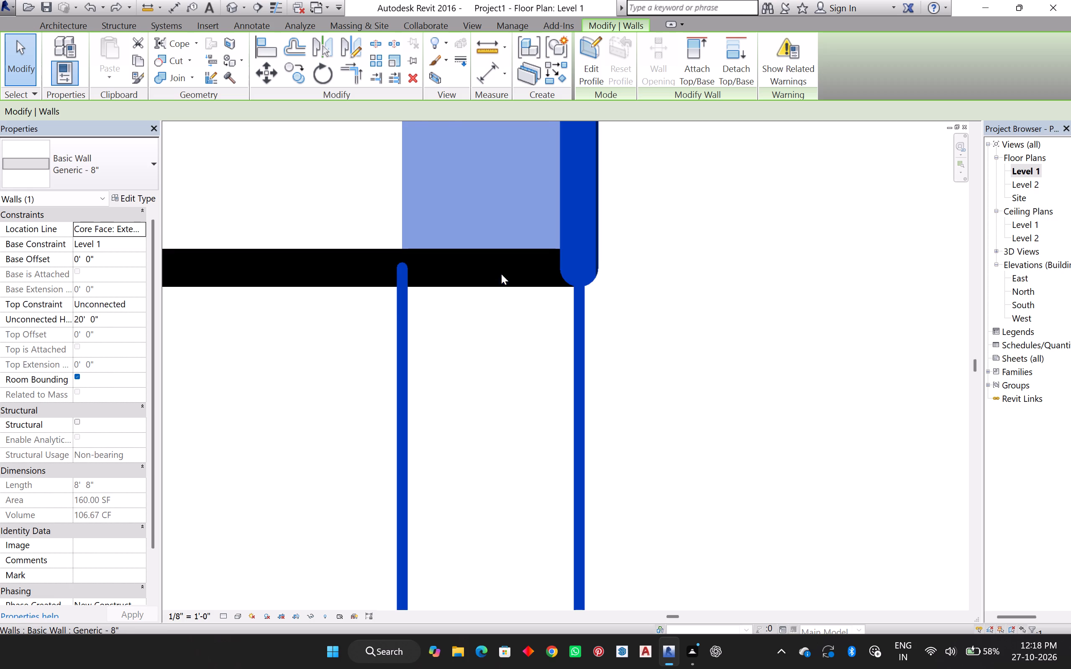
pyautogui.scroll(-8, 502, 281)
pyautogui.scroll(1, 501, 285)
pyautogui.scroll(-7, 501, 285)
pyautogui.moveTo(501, 285); pyautogui.dragTo(471, 281, button='middle')
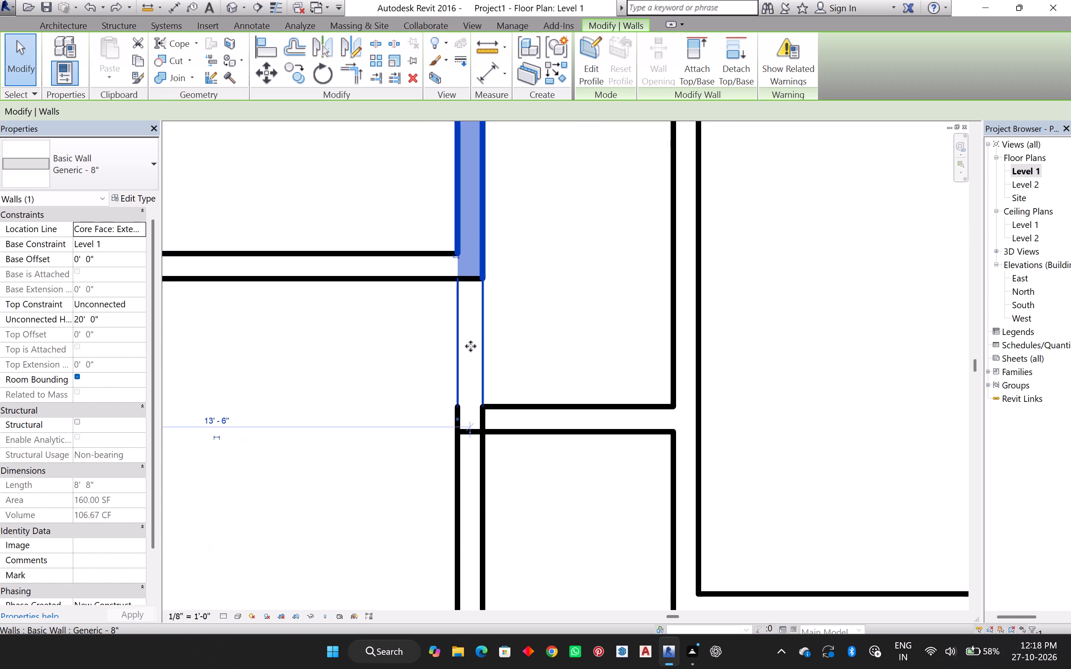
pyautogui.click(470, 518)
pyautogui.scroll(12, 473, 444)
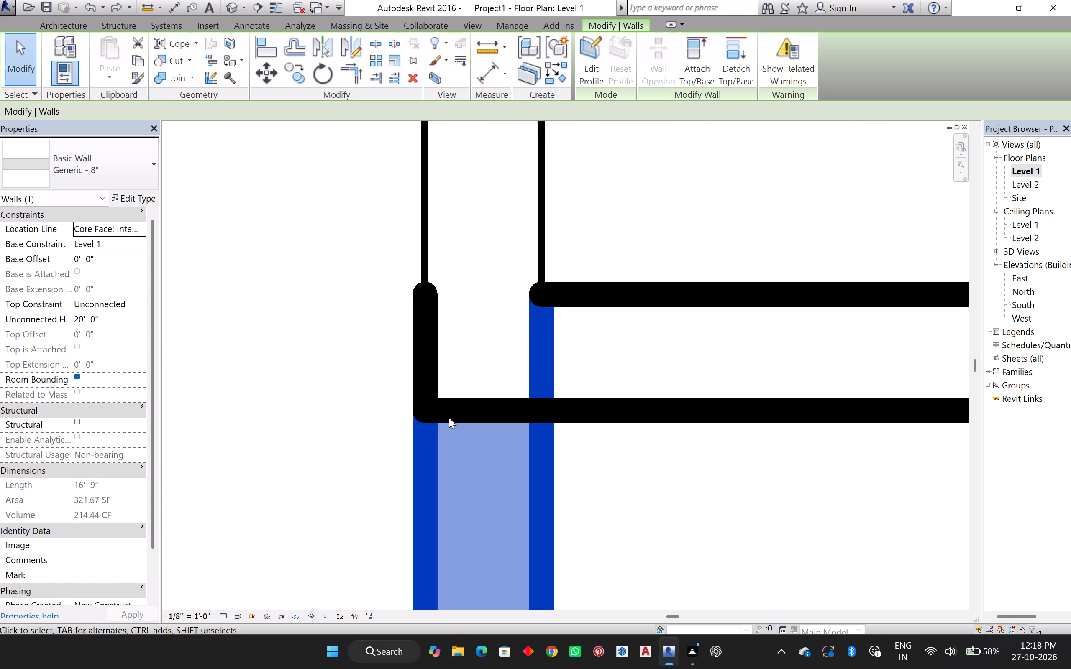
pyautogui.scroll(-16, 439, 398)
pyautogui.scroll(1, 448, 399)
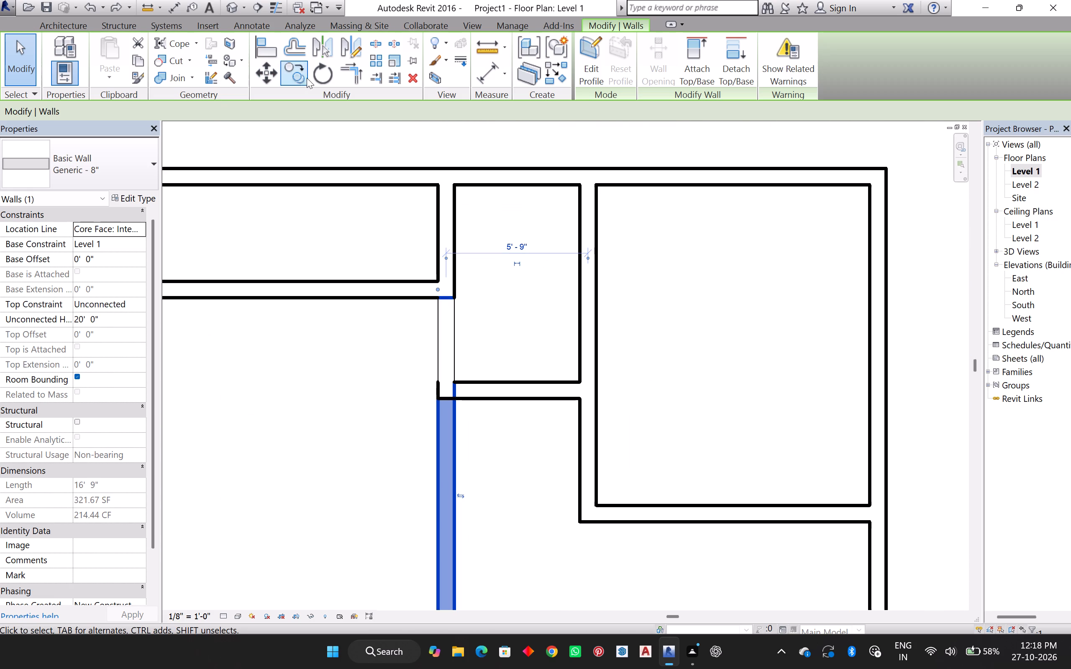
# Trim the 5'-wide room's south wall and the west room's east wall to a corner, cleaning up their overlapping junction.
pyautogui.click(349, 75)
pyautogui.click(495, 386)
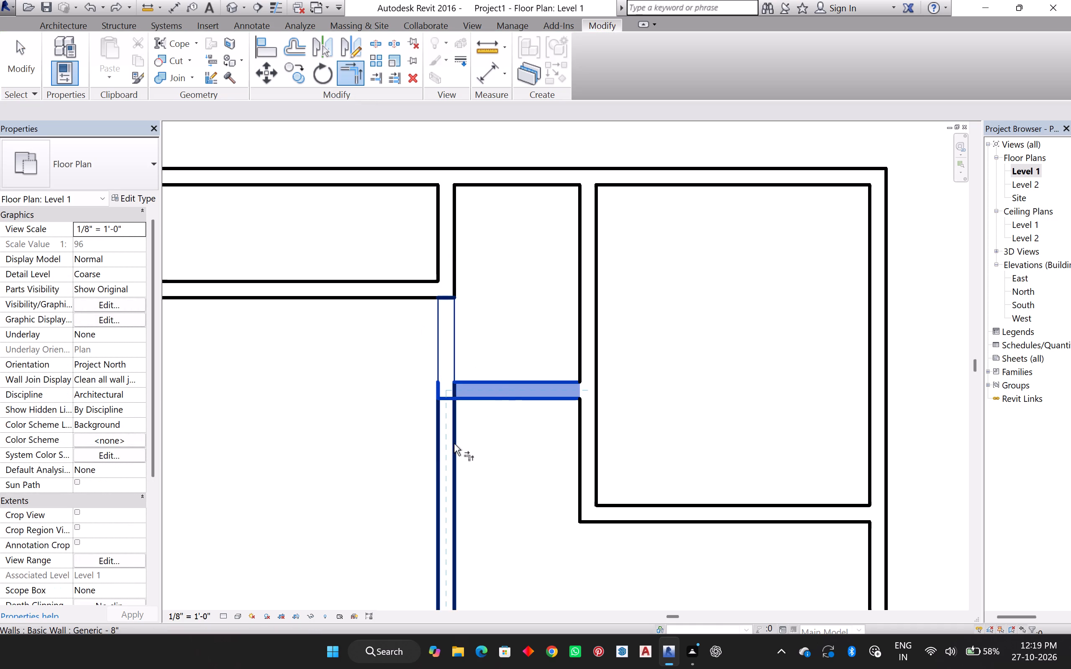
pyautogui.click(426, 465)
pyautogui.click(449, 451)
pyautogui.click(501, 388)
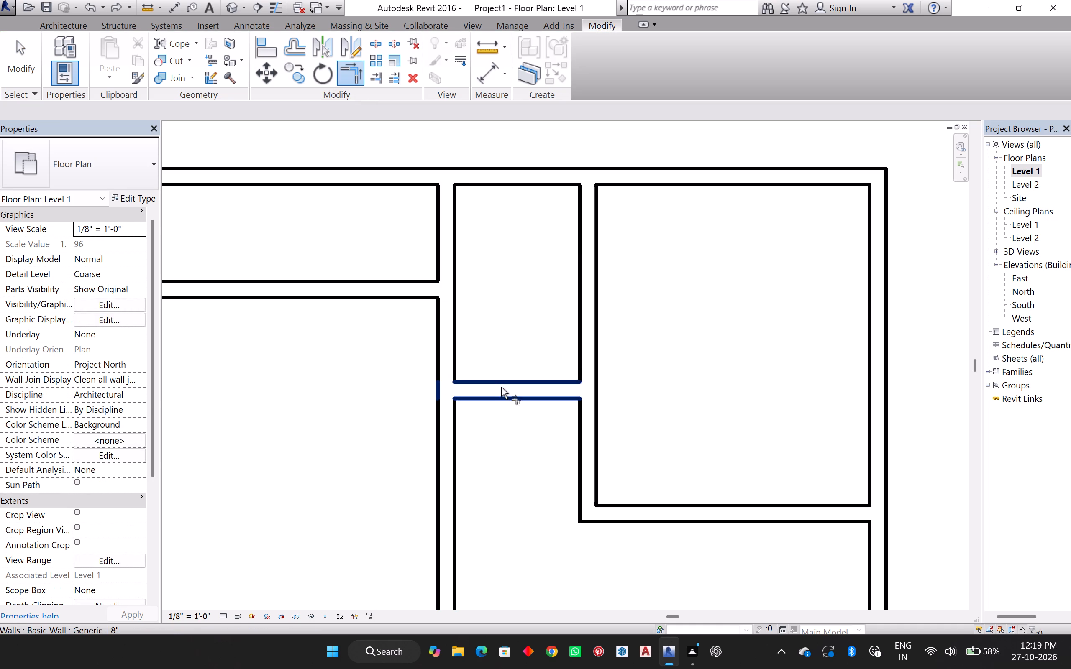
# Trim the west room's east and south walls to a clean southeast corner, removing the projecting wall end.
pyautogui.scroll(-3, 475, 411)
pyautogui.moveTo(490, 481); pyautogui.dragTo(507, 408, button='middle')
pyautogui.moveTo(490, 479); pyautogui.dragTo(482, 359, button='middle')
pyautogui.click(468, 383)
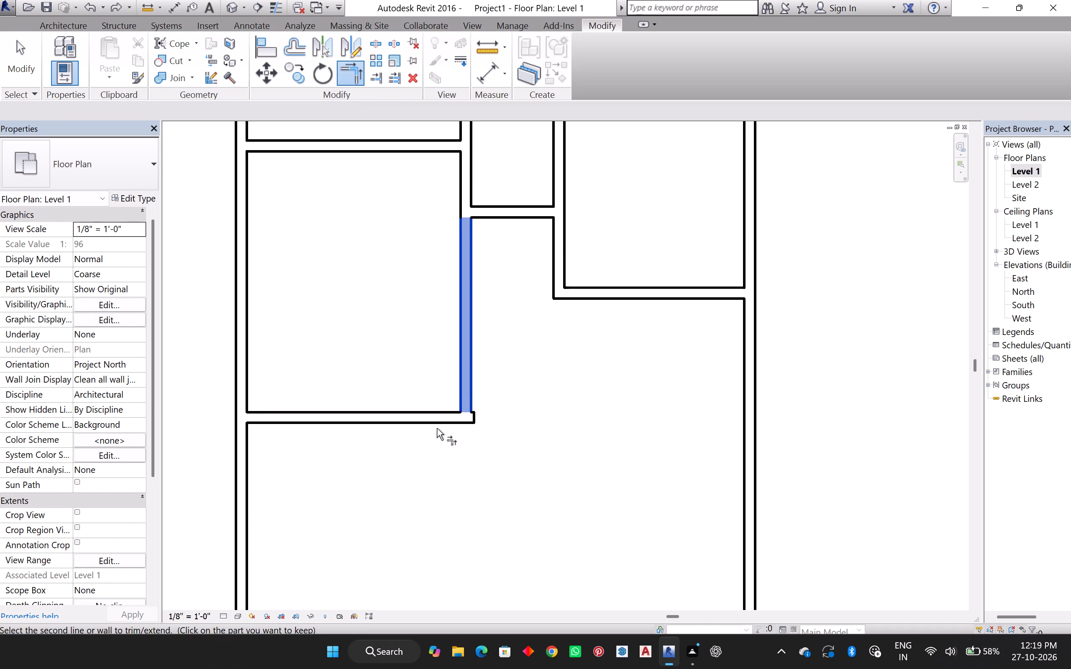
pyautogui.click(437, 415)
pyautogui.scroll(-1, 396, 434)
pyautogui.press('Escape')
# Check the west room's north-south dimension by selecting its south wall and moving the temporary dimension's upper witness line.
pyautogui.moveTo(424, 476); pyautogui.dragTo(459, 536, button='middle')
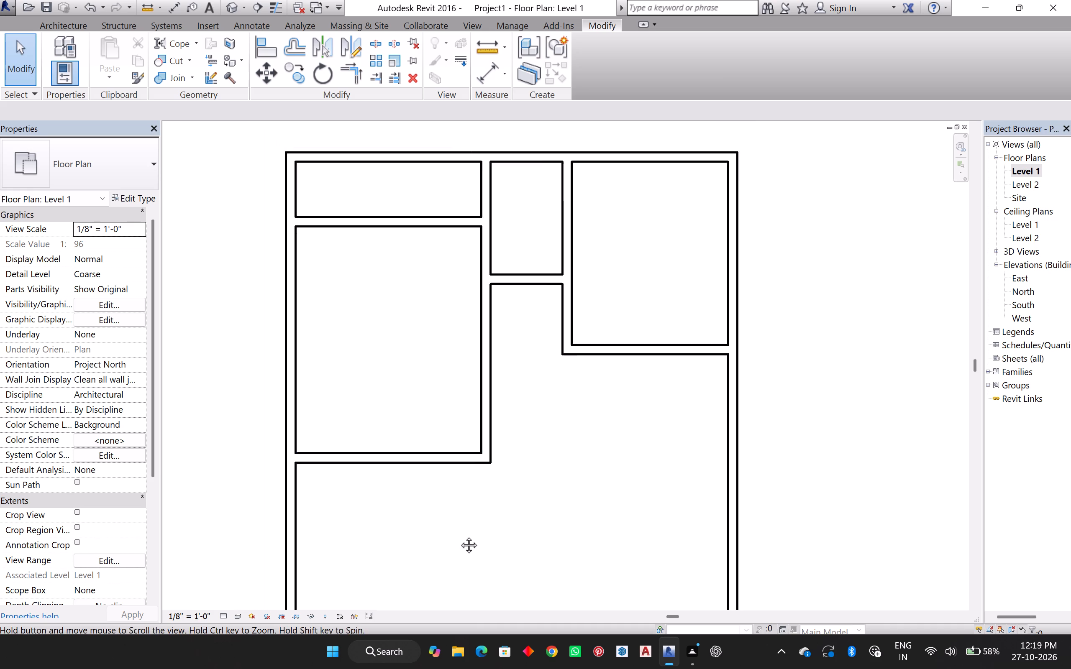
pyautogui.moveTo(459, 536); pyautogui.dragTo(461, 554, button='middle')
pyautogui.press('space')
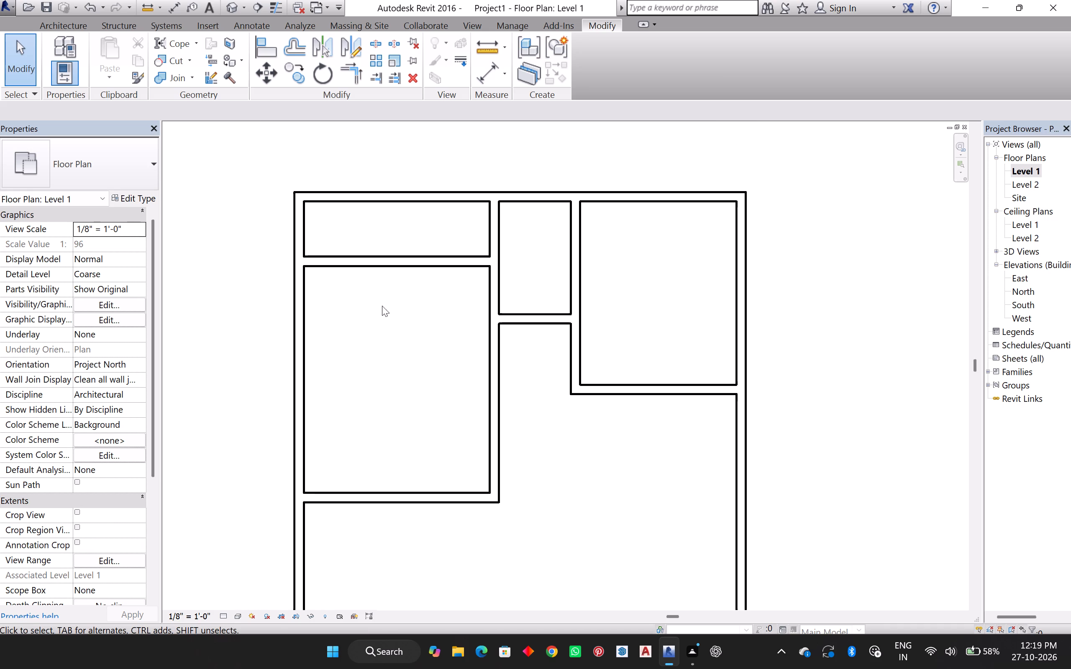
pyautogui.click(388, 266)
pyautogui.click(365, 499)
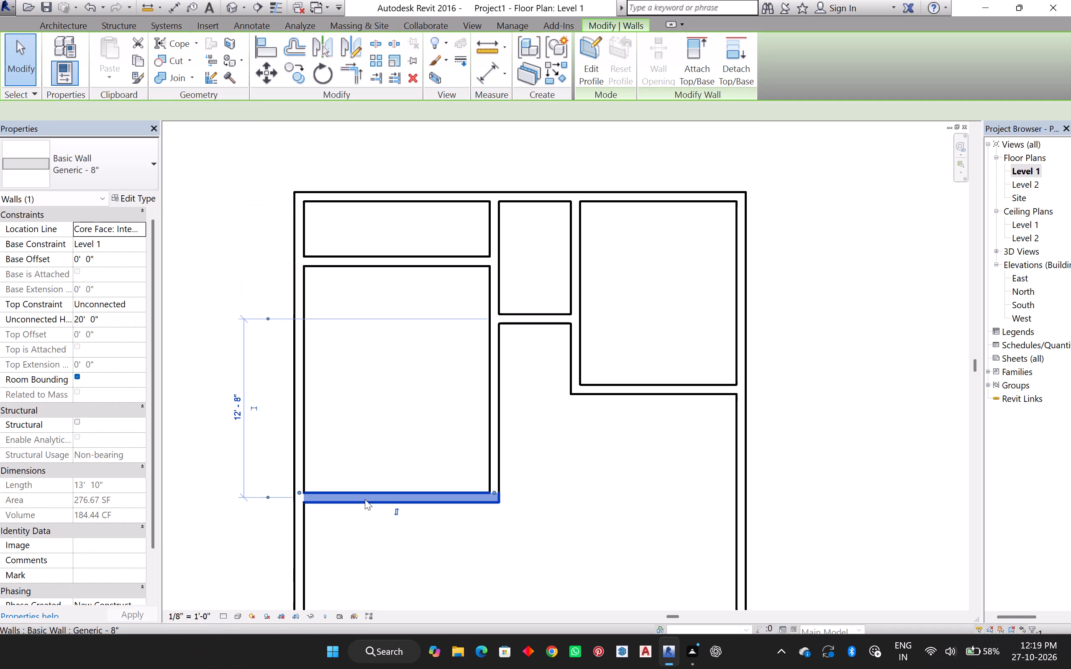
pyautogui.moveTo(269, 317); pyautogui.dragTo(281, 262)
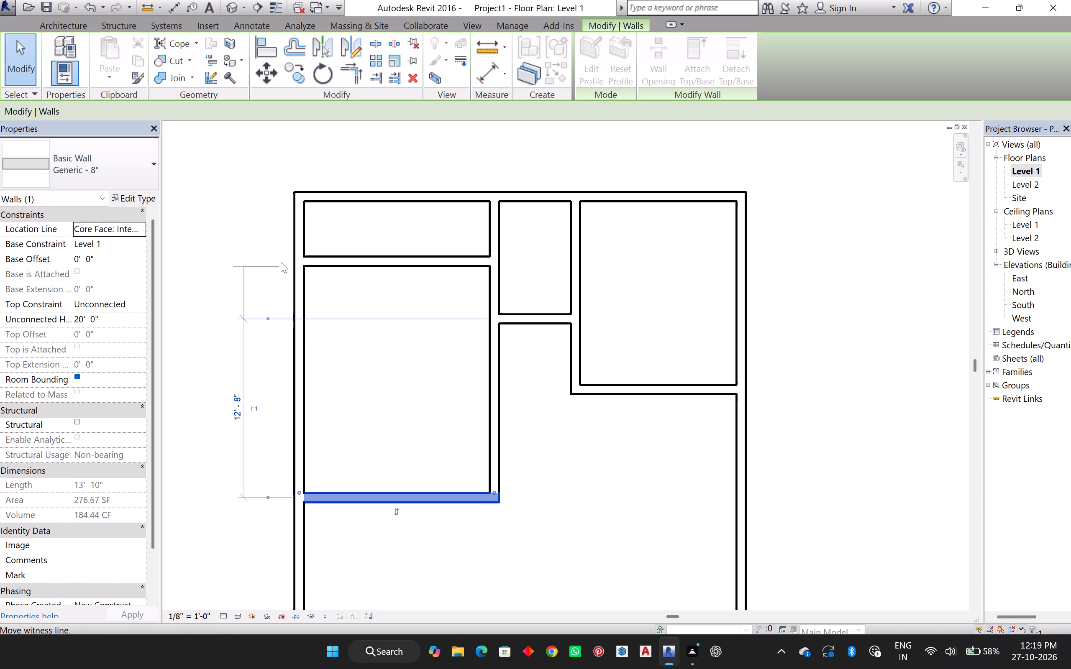
pyautogui.moveTo(281, 262); pyautogui.dragTo(281, 261)
pyautogui.click(267, 319)
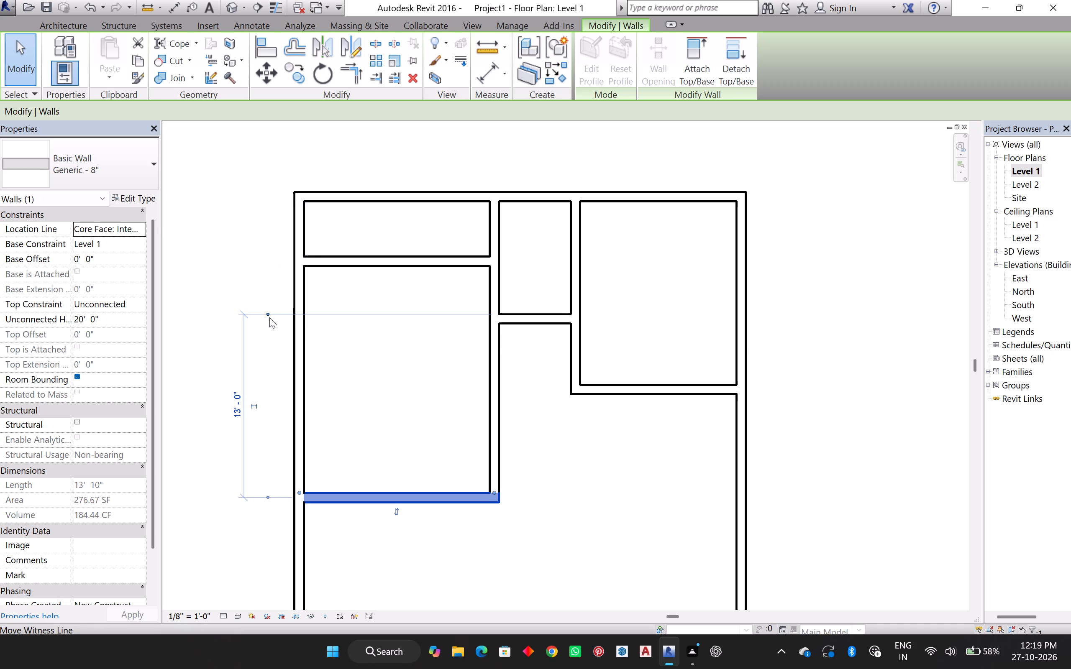
pyautogui.click(269, 313)
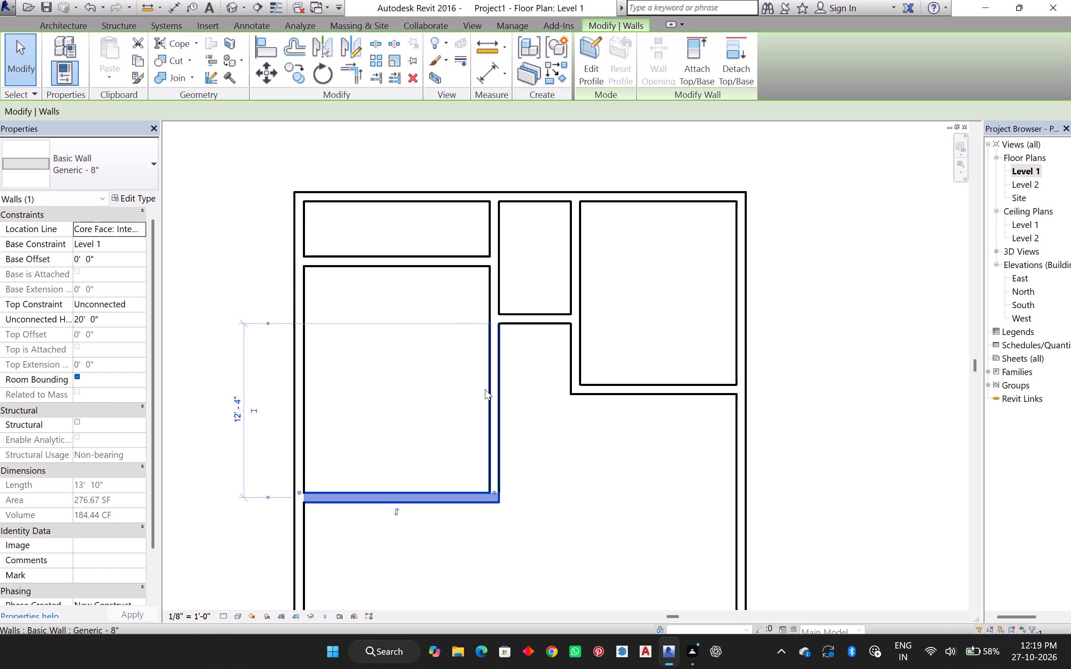
# Inspect the temporary dimensions of the wall dividing the northwest and 5'-wide rooms and the wall continuing south of it.
pyautogui.click(497, 390)
pyautogui.click(501, 304)
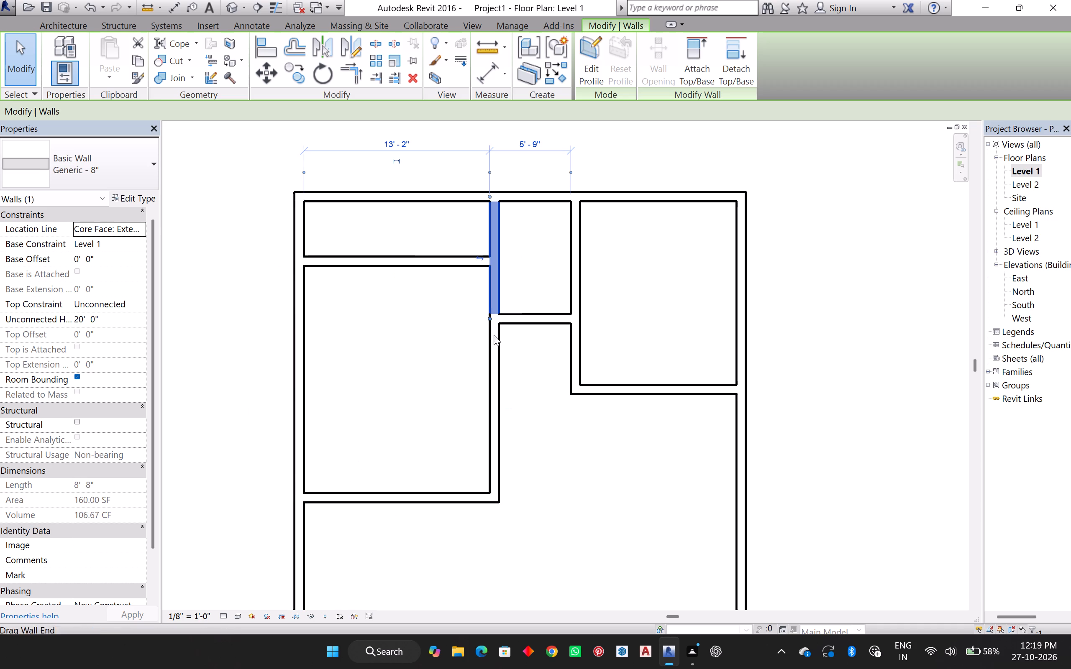
pyautogui.keyDown('shift'); pyautogui.click(490, 414); pyautogui.keyUp('shift')
pyautogui.keyDown('shift'); pyautogui.click(495, 414); pyautogui.keyUp('shift')
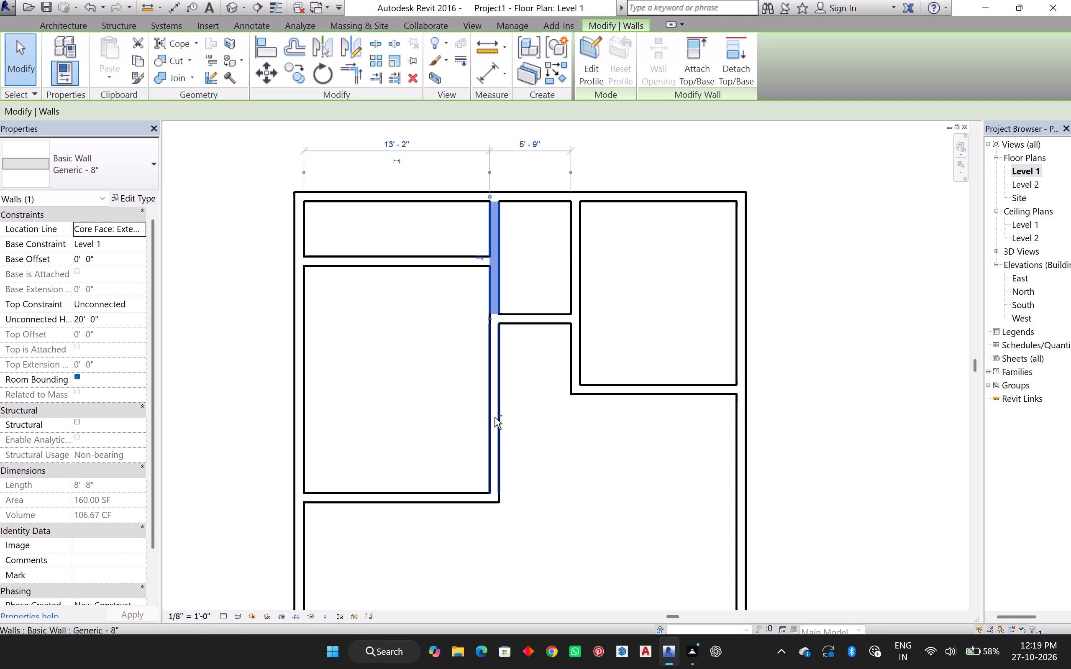
pyautogui.keyDown('shift'); pyautogui.click(495, 417); pyautogui.keyUp('shift')
pyautogui.keyDown('shift'); pyautogui.click(495, 416); pyautogui.keyUp('shift')
pyautogui.click(497, 324)
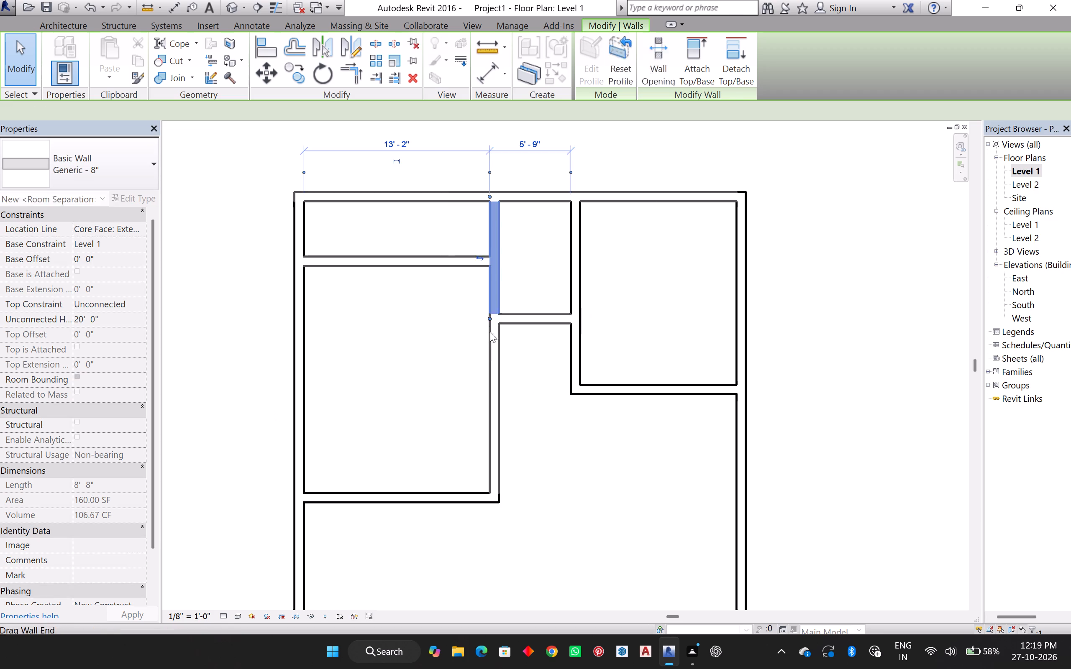
pyautogui.click(456, 409)
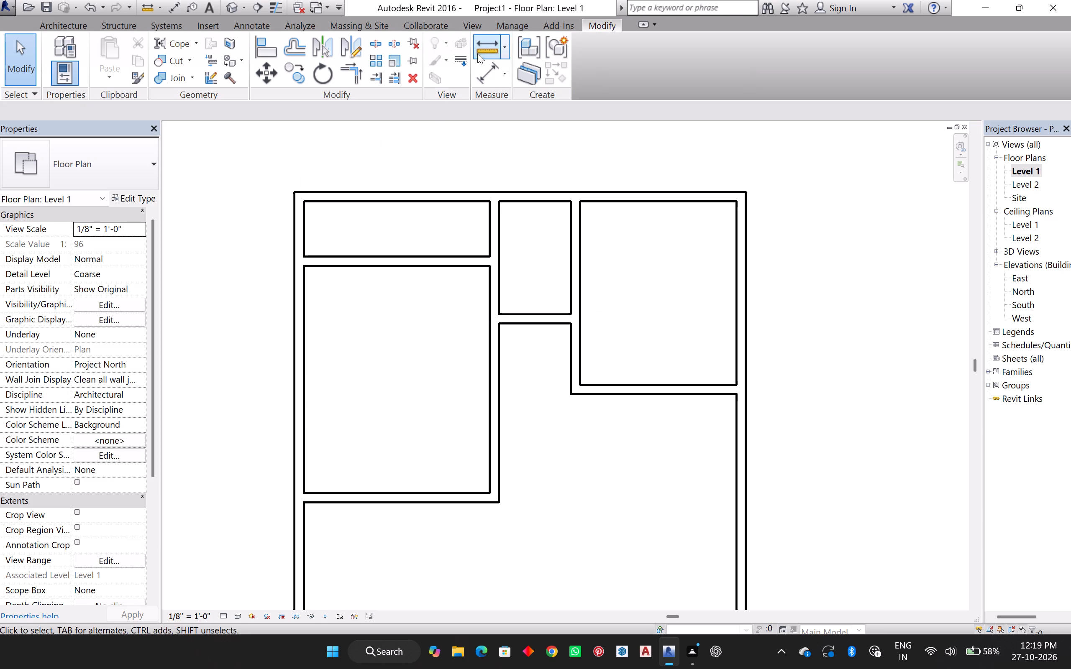
# Measure the west room's inside width along its north wall.
pyautogui.click(477, 59)
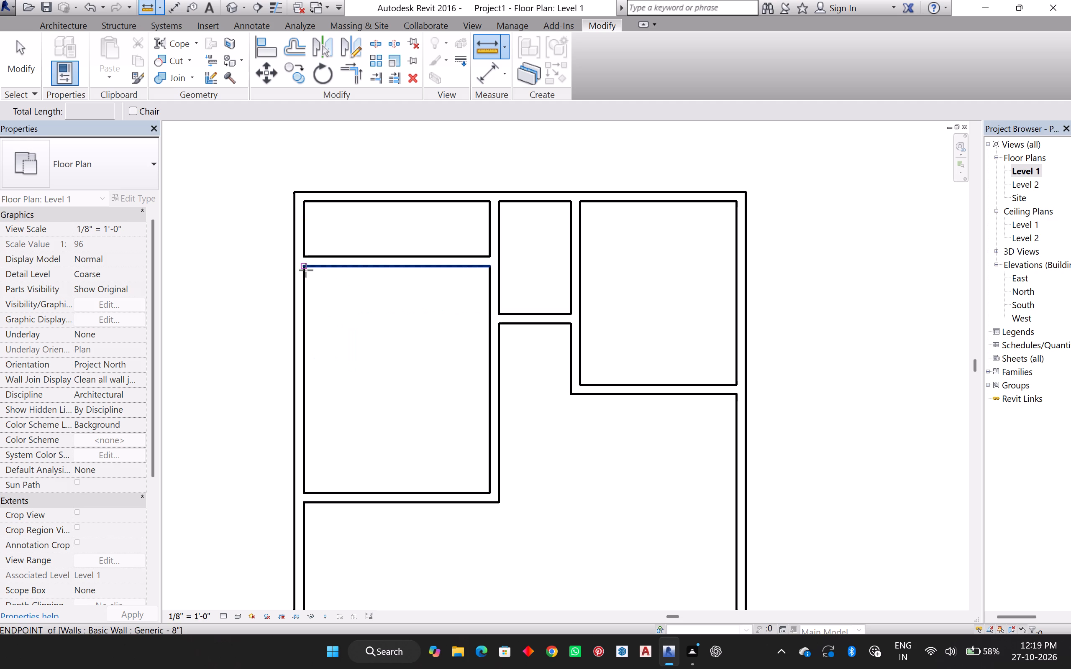
pyautogui.click(304, 267)
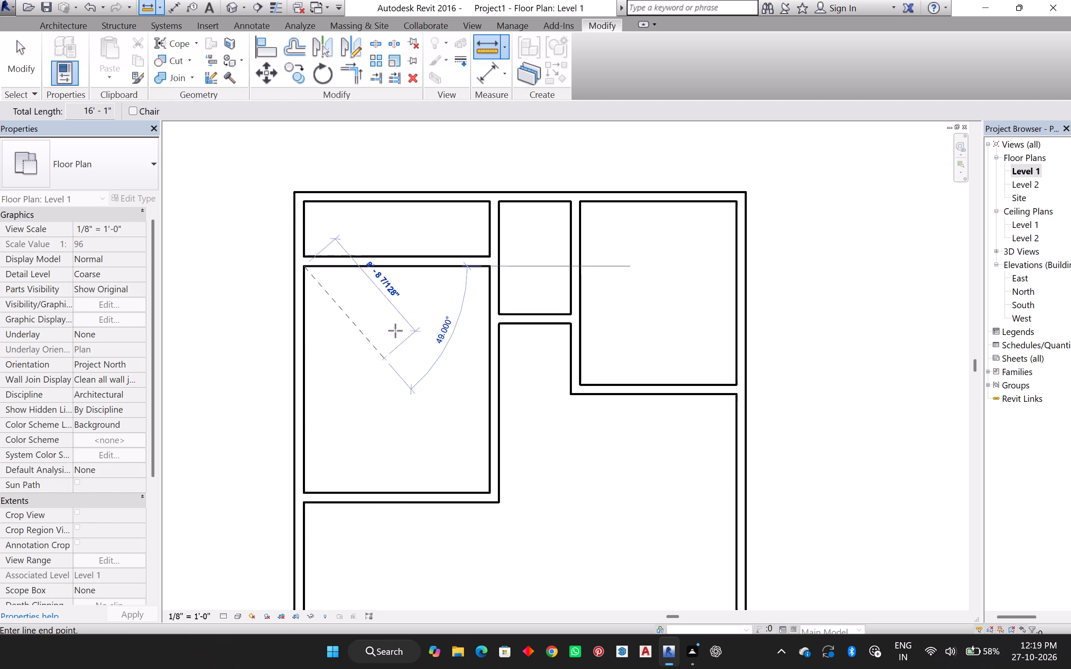
pyautogui.doubleClick(489, 268)
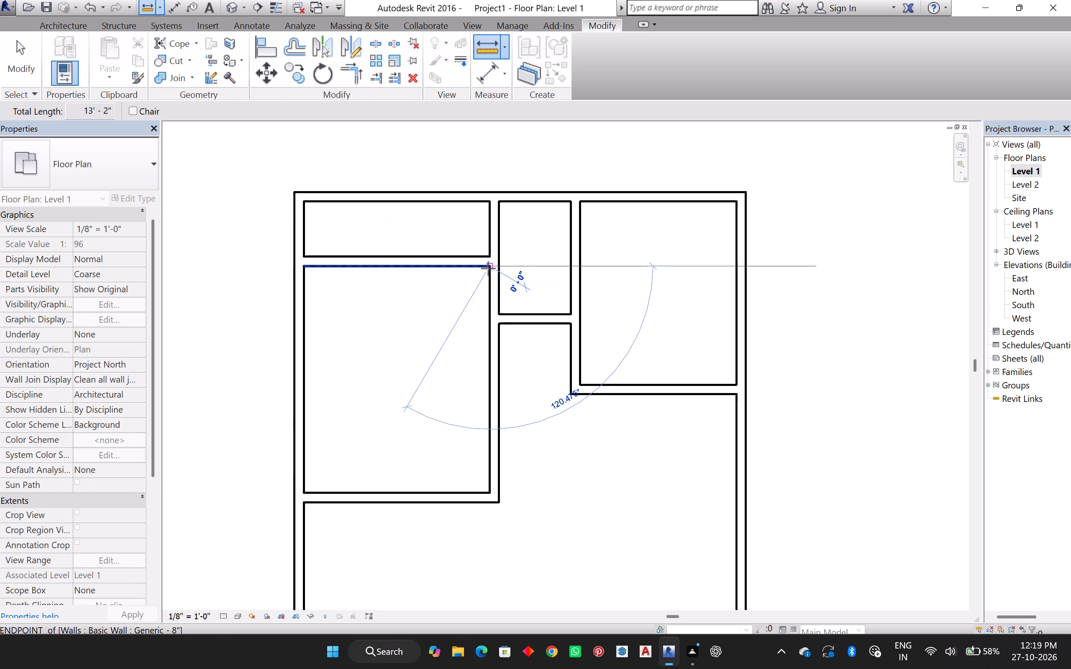
pyautogui.press('Escape')
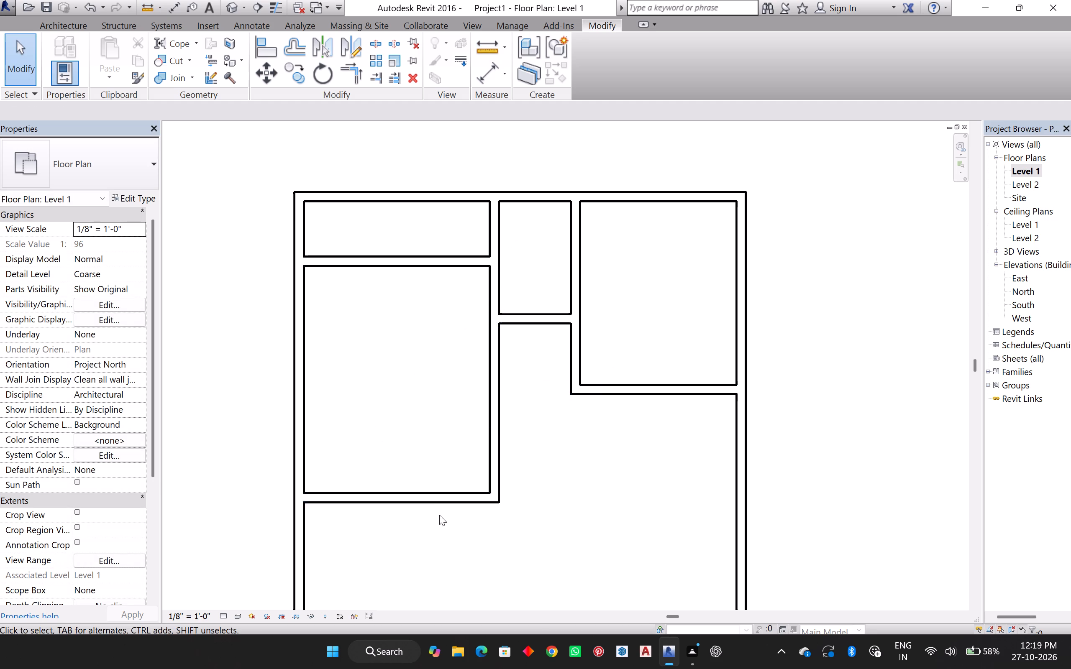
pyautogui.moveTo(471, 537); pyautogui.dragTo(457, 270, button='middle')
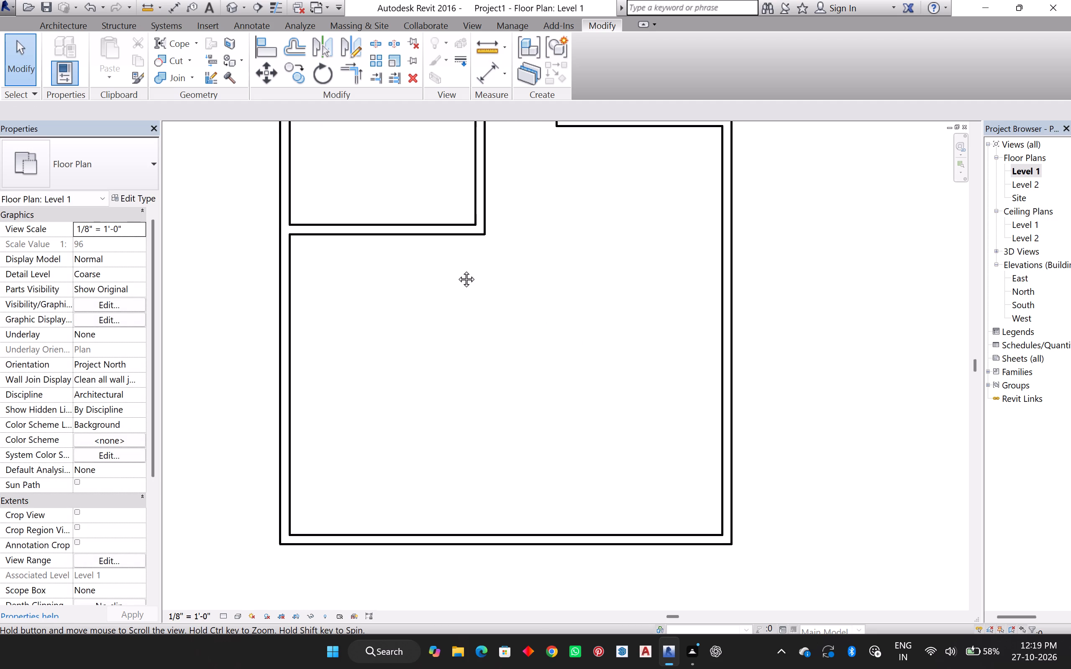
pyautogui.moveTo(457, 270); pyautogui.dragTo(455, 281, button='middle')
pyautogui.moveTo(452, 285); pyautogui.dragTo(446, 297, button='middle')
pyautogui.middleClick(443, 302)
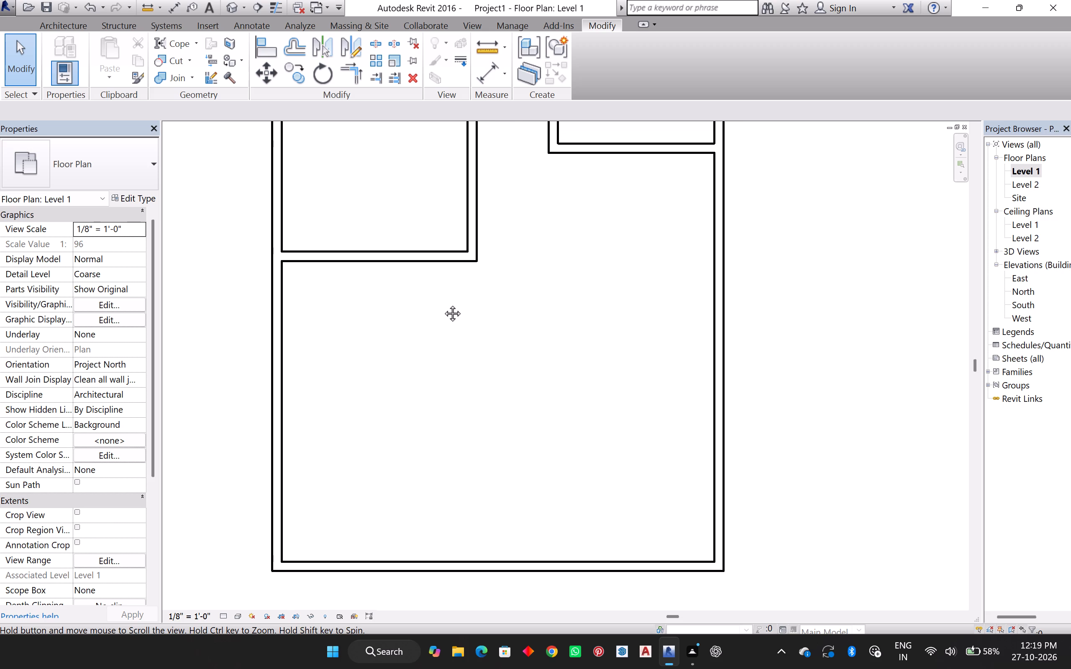
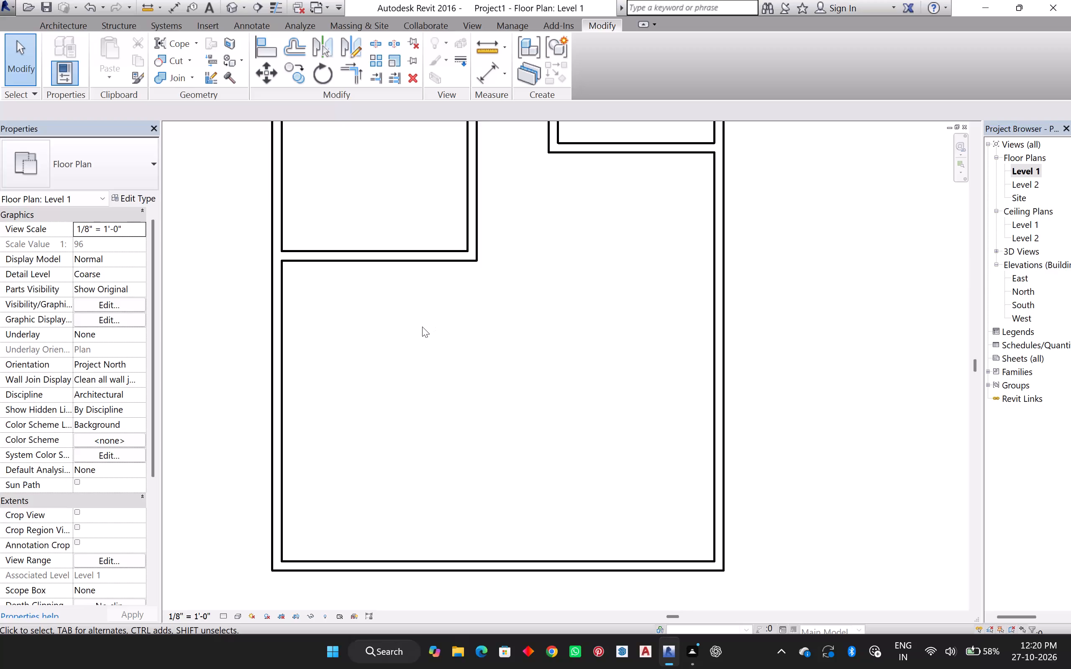
# Draw an 8" east-west wall offset 14' 7" south of the west room's south wall, matching that wall's length.
pyautogui.scroll(5, 422, 327)
pyautogui.scroll(-3, 422, 327)
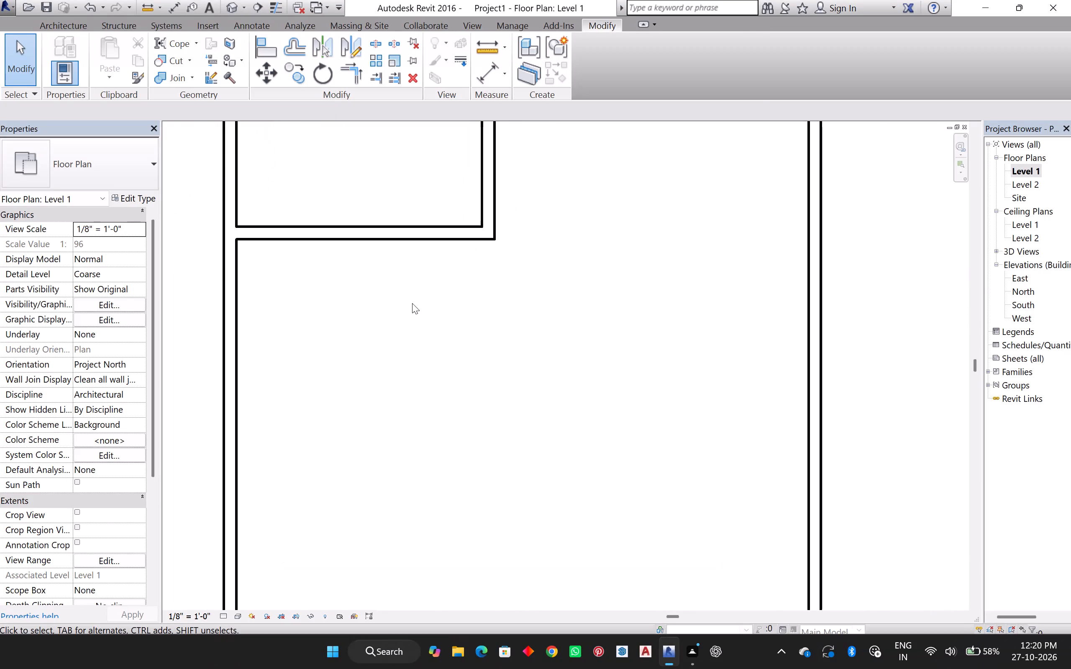
pyautogui.click(45, 24)
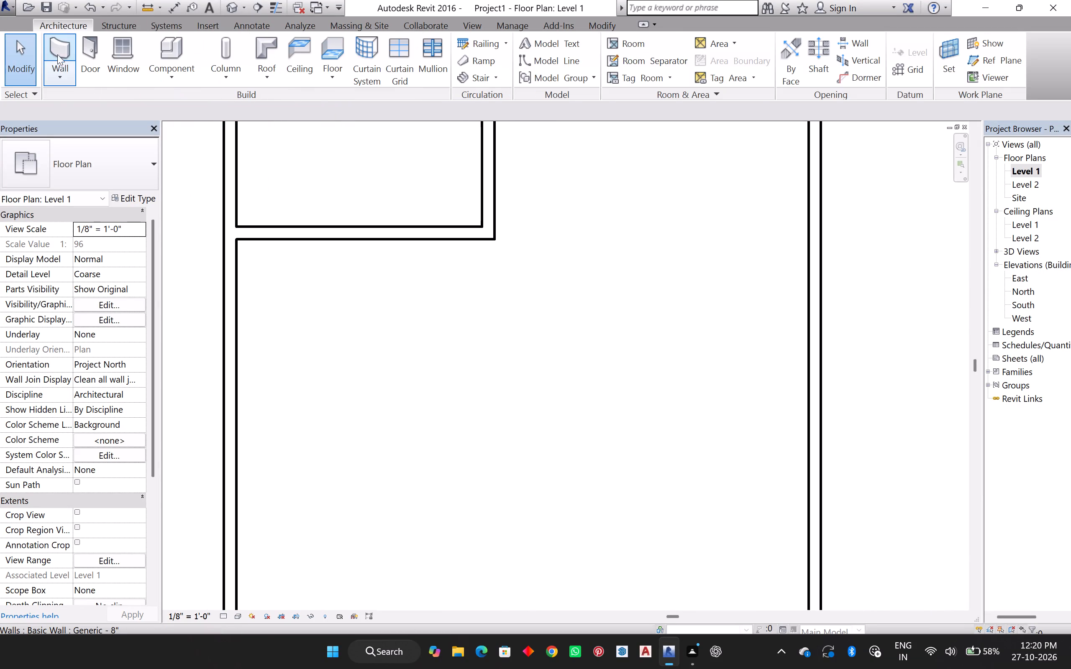
pyautogui.click(60, 59)
pyautogui.click(521, 109)
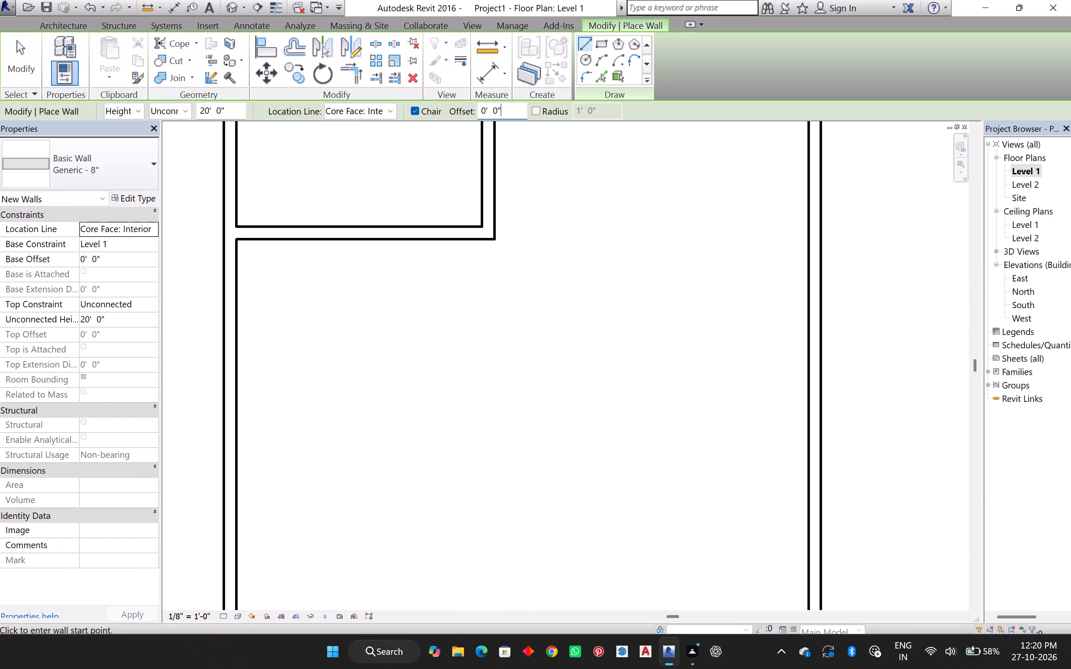
pyautogui.press('Left')
pyautogui.press('7')
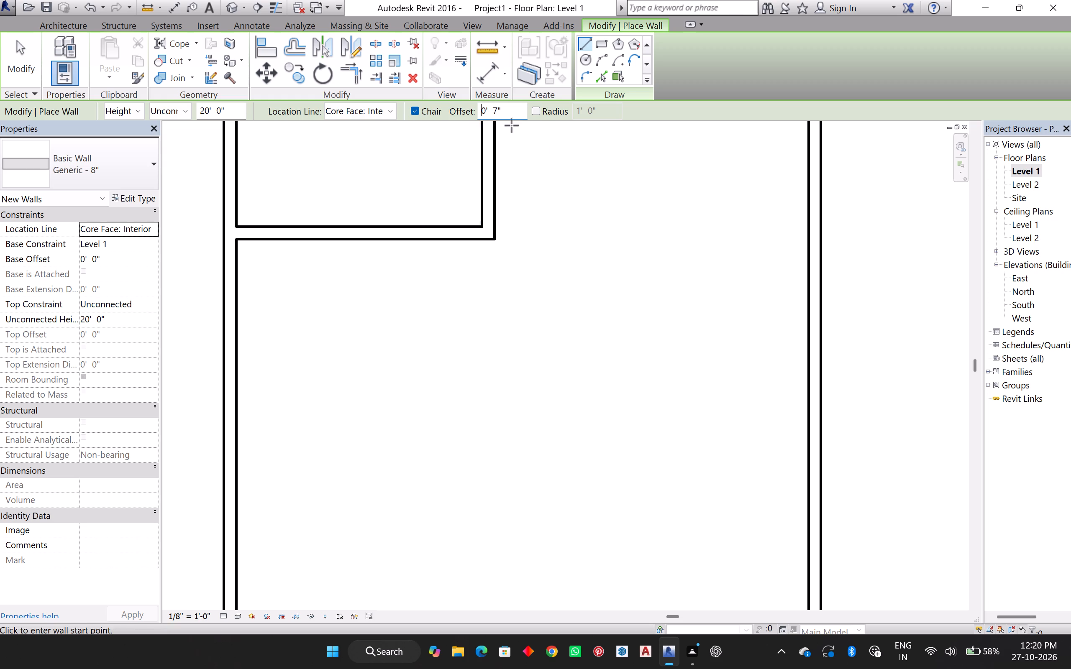
pyautogui.press('Right')
pyautogui.press('Right')
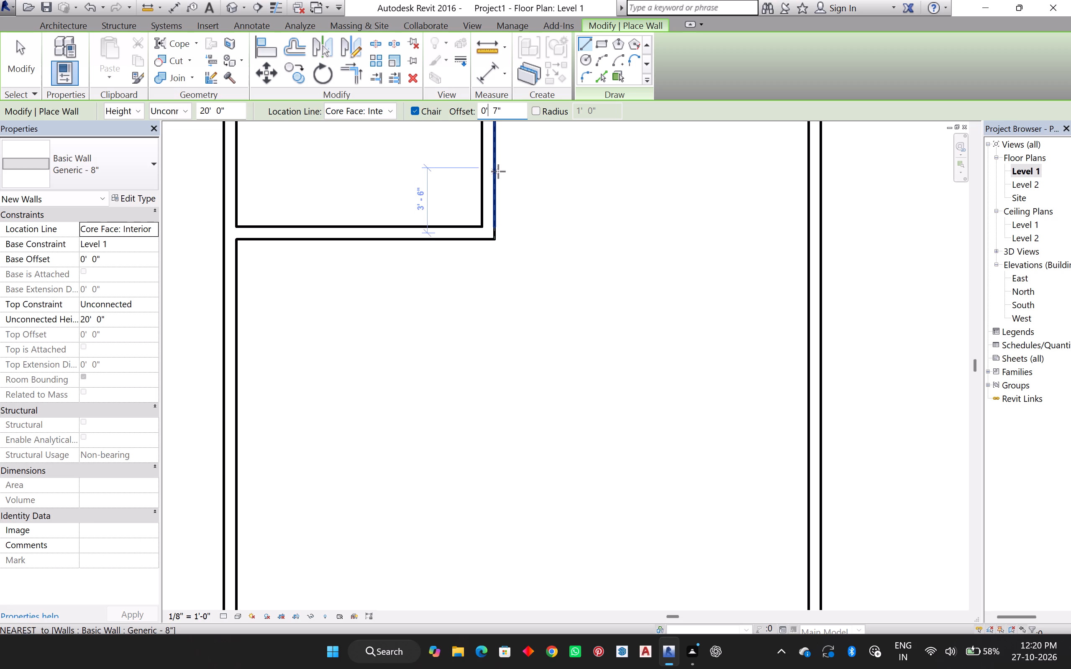
pyautogui.press('Left')
pyautogui.press('1')
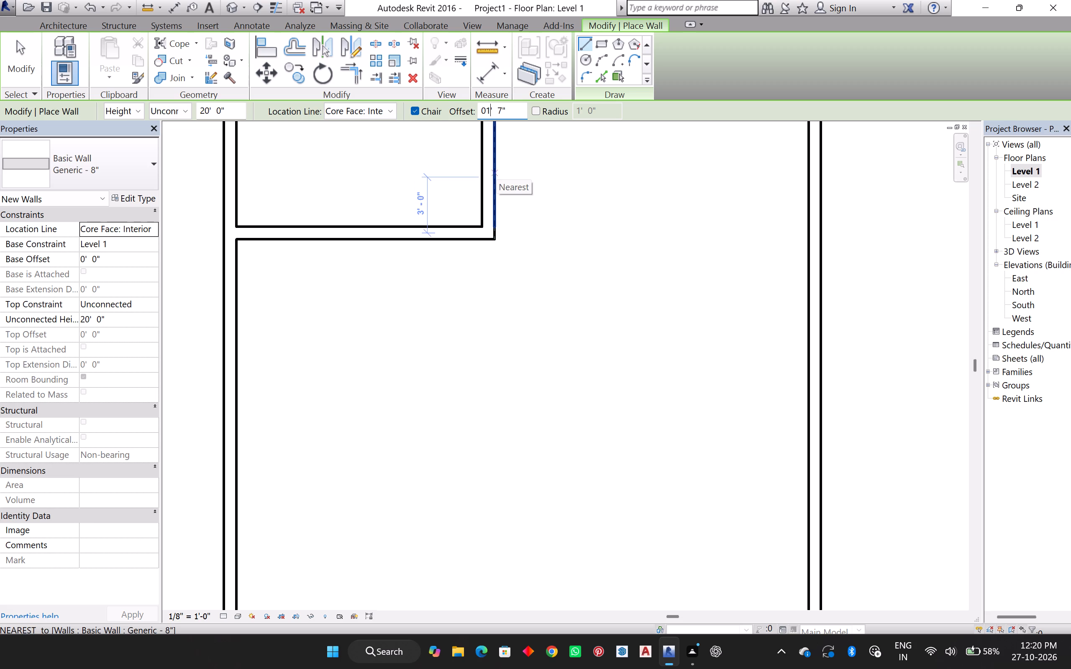
pyautogui.press('BackSpace')
pyautogui.press('BackSpace')
pyautogui.write('14')
pyautogui.press('Return')
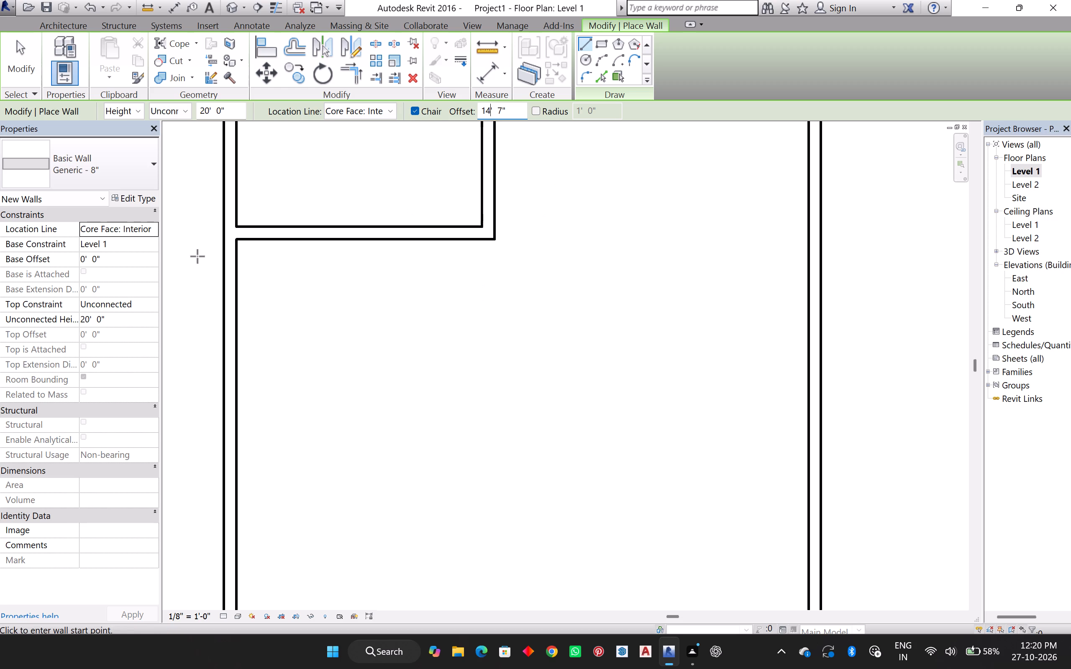
pyautogui.click(237, 241)
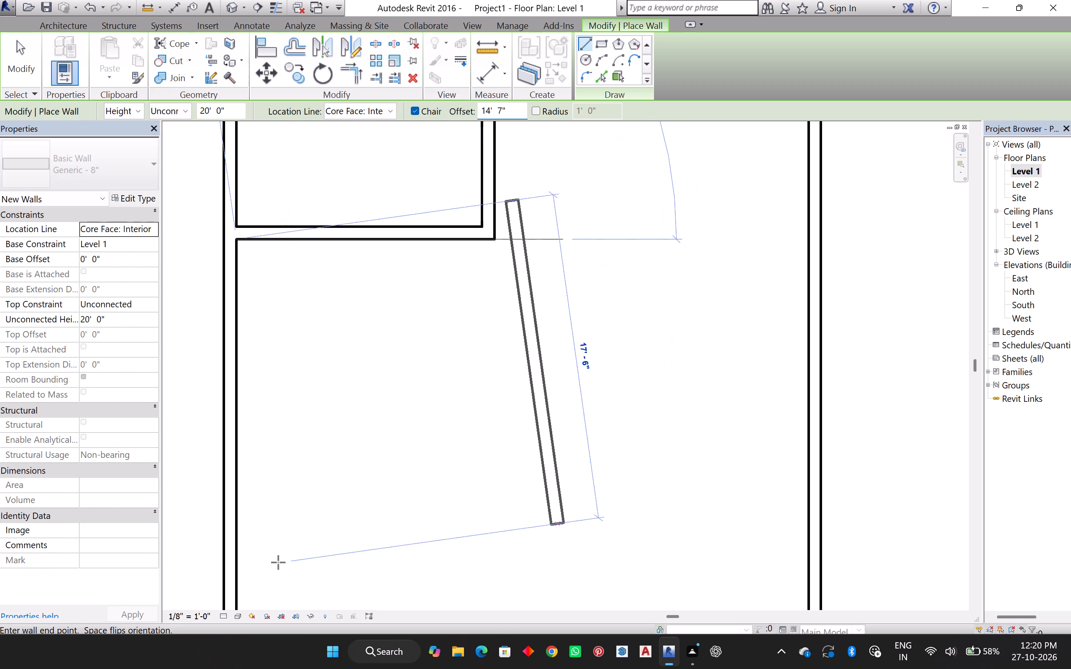
pyautogui.scroll(-3, 247, 578)
pyautogui.keyDown('shift'); pyautogui.moveTo(246, 548); pyautogui.dragTo(243, 422, button='middle'); pyautogui.keyUp('shift')
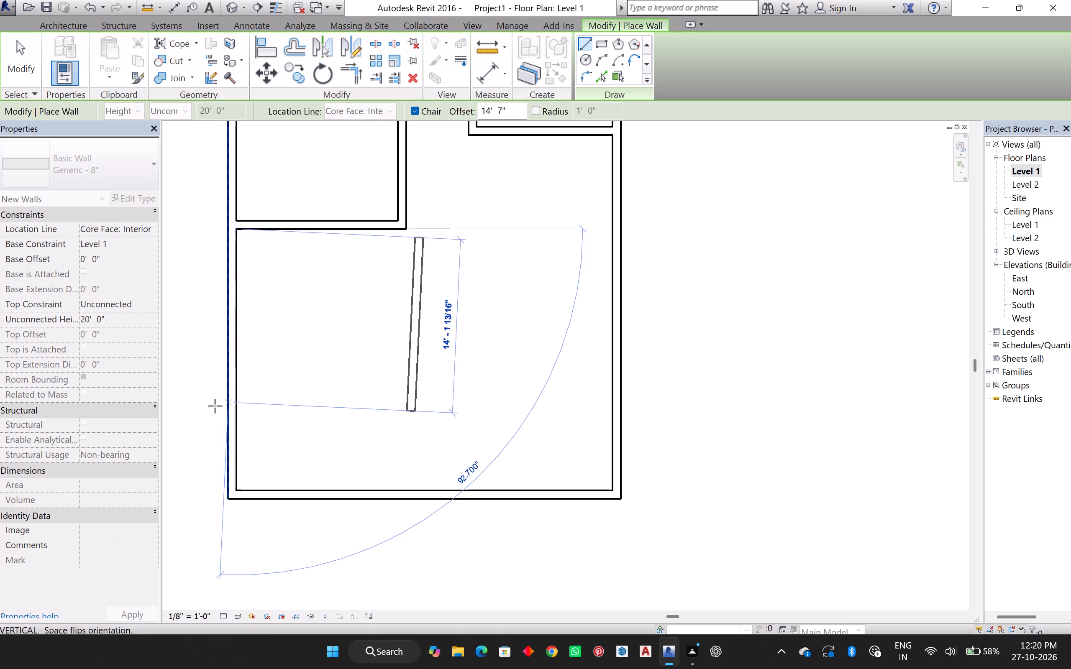
pyautogui.press('space')
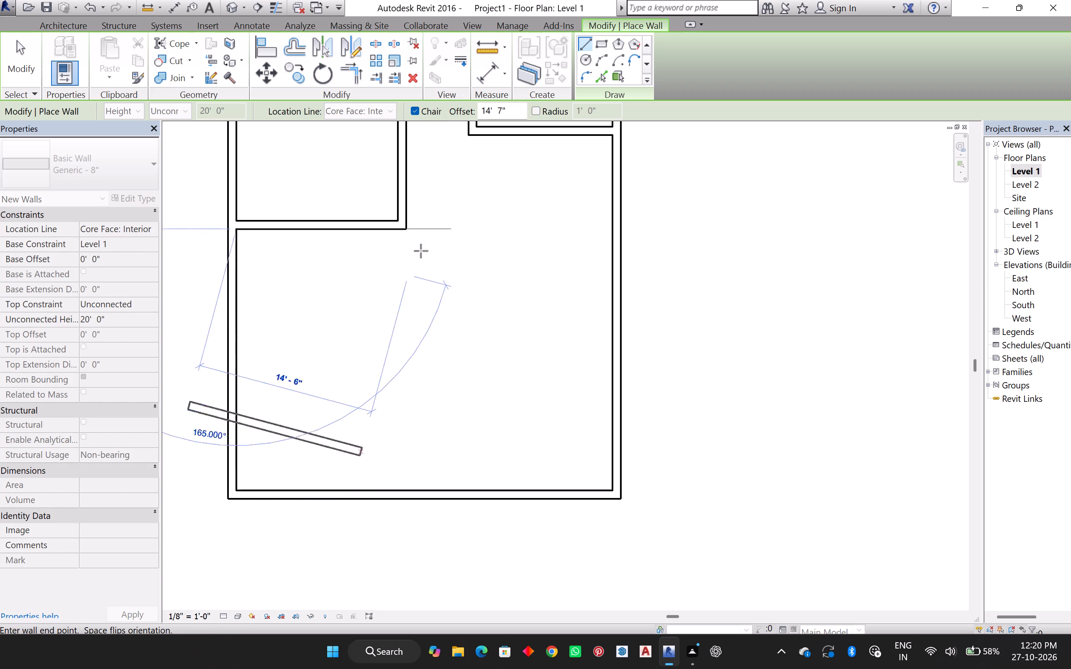
pyautogui.click(405, 231)
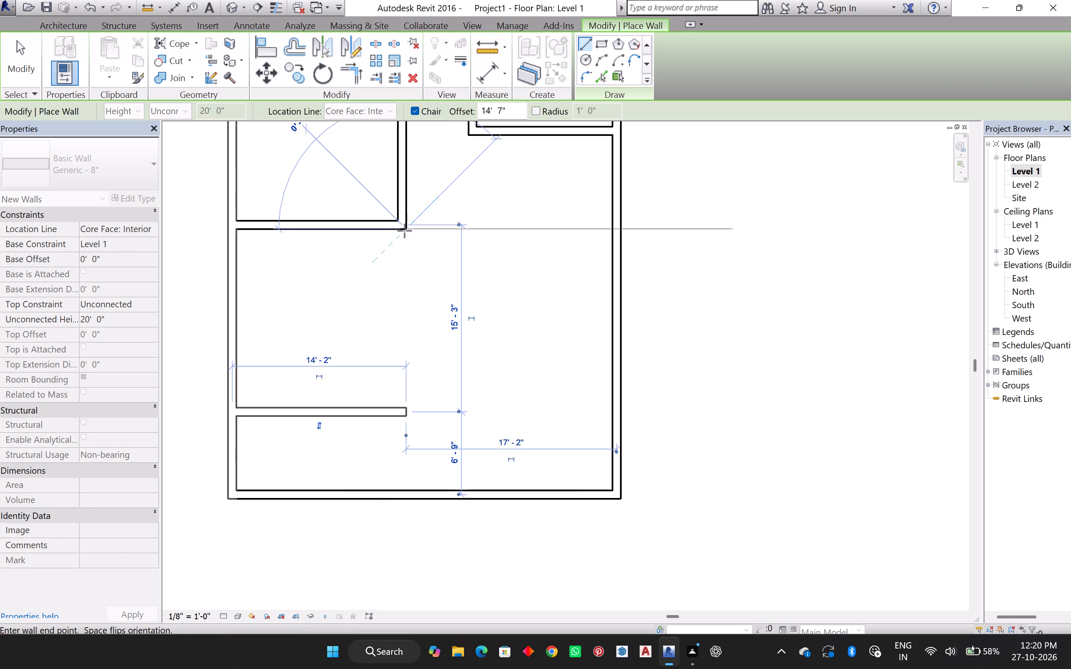
pyautogui.press('Escape')
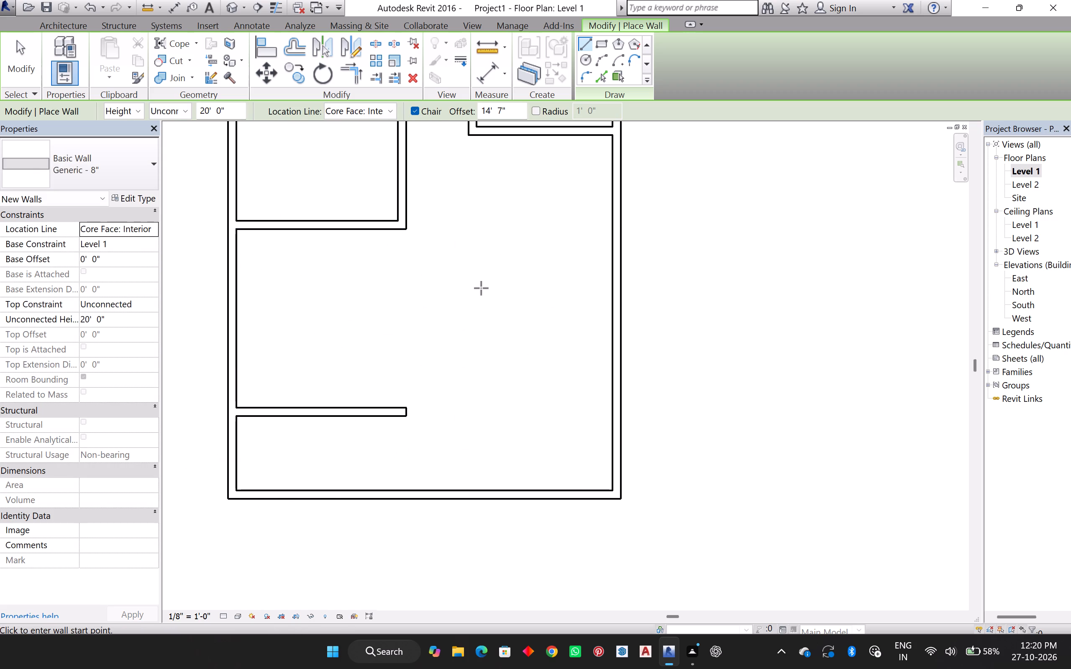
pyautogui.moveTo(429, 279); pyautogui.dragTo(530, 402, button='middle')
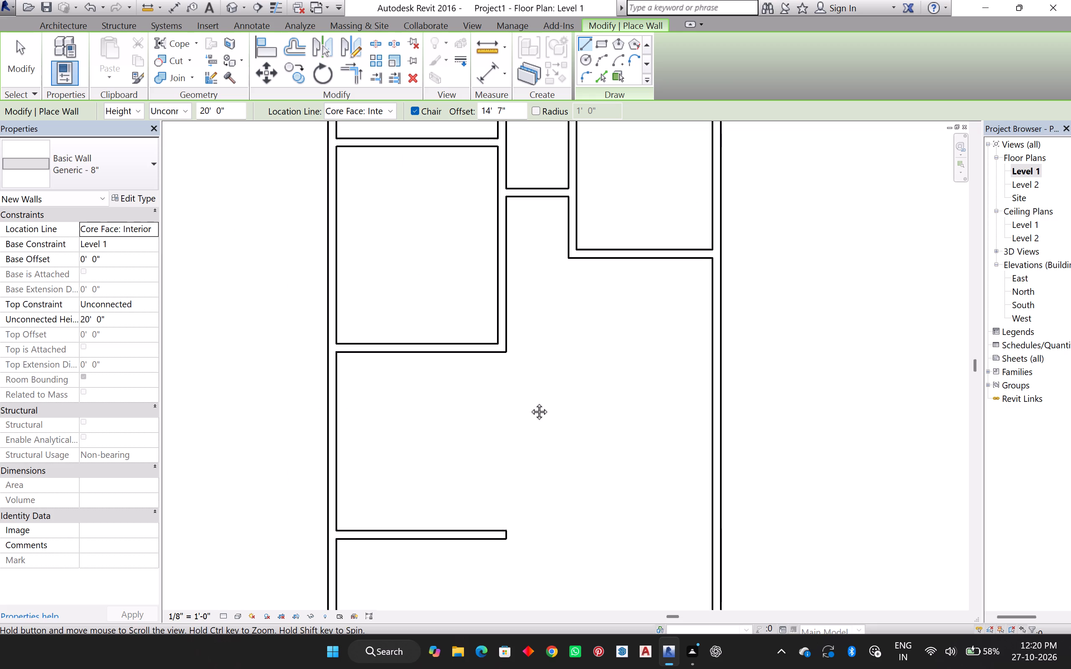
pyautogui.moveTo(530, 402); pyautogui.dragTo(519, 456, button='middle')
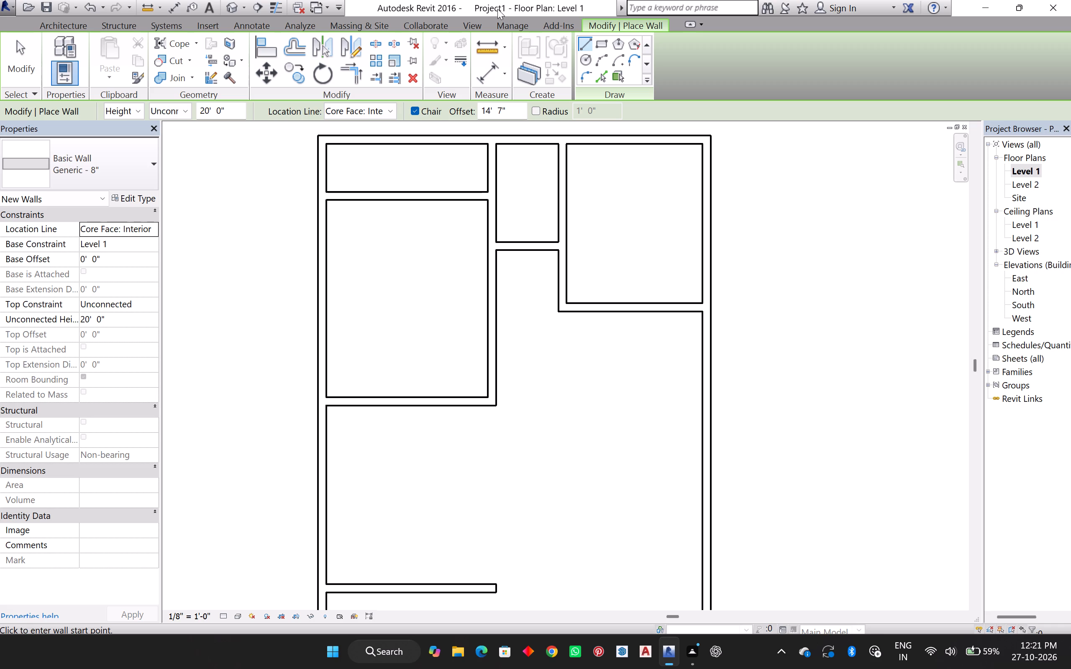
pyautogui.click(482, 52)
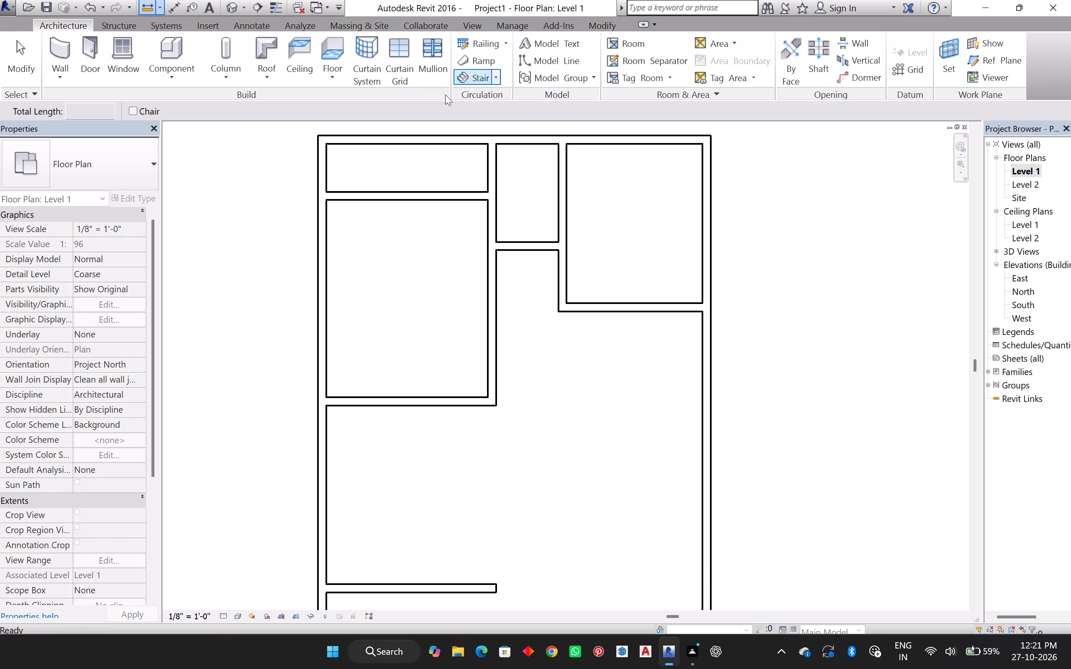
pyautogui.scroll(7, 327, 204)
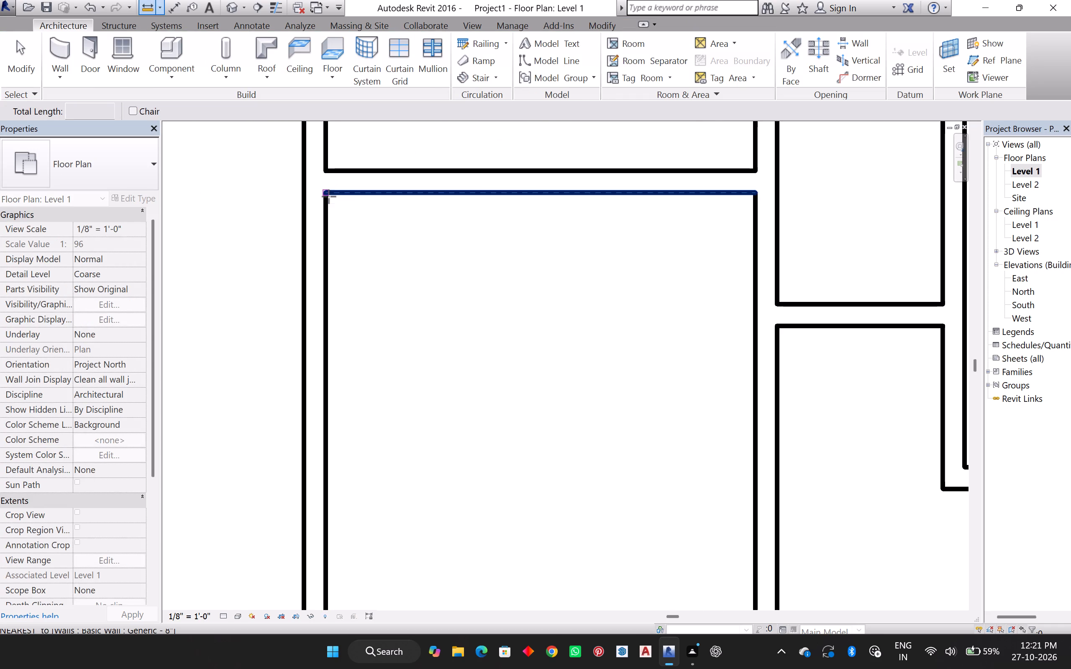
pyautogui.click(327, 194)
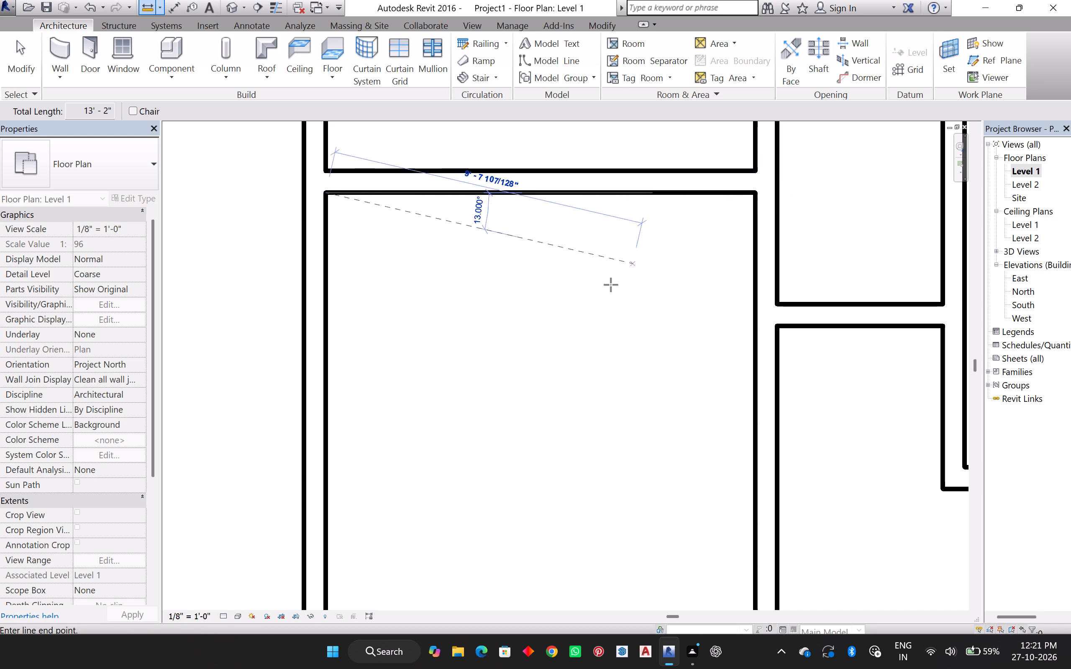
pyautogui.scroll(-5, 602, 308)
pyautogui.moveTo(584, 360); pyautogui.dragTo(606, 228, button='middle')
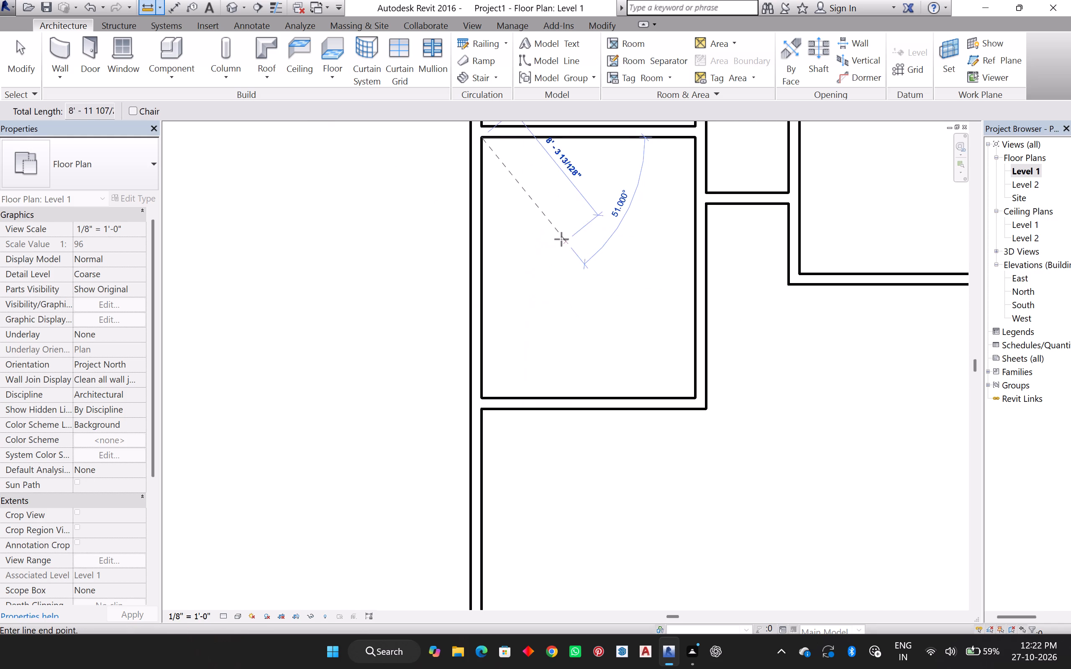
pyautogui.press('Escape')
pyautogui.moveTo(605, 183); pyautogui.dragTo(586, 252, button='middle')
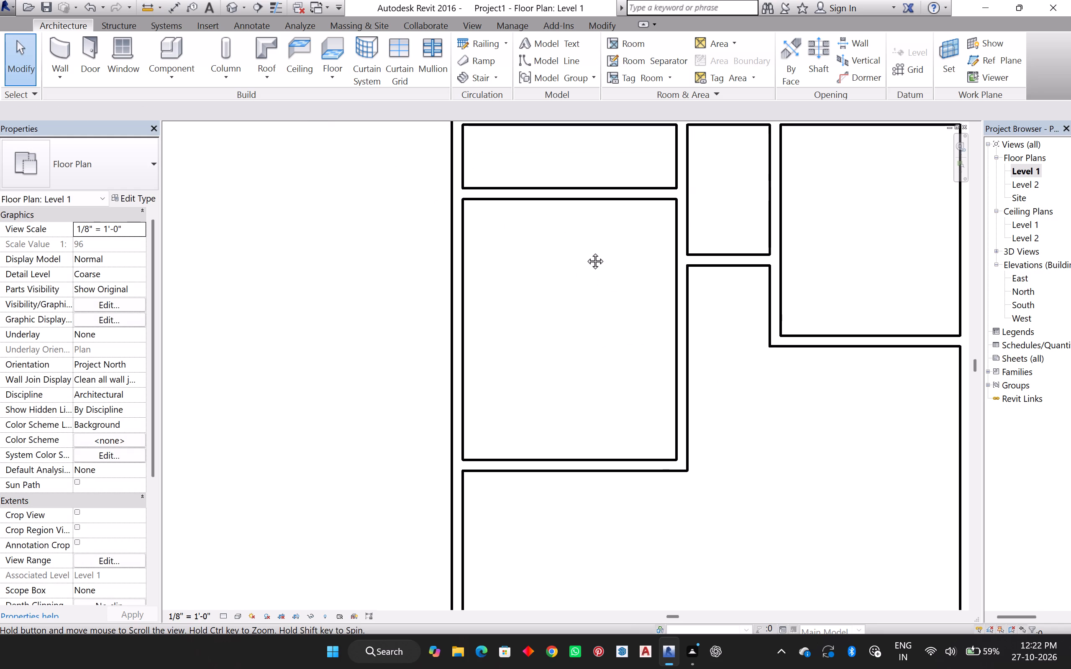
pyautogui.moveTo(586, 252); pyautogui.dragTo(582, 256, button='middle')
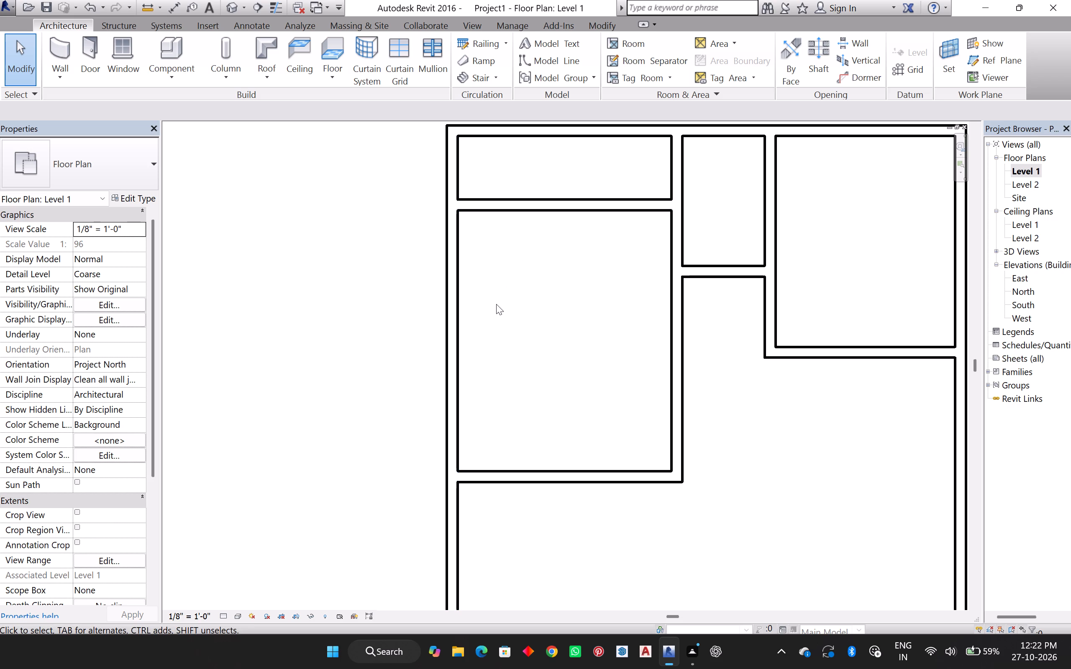
# Draw an 8" north-south wall offset 16' 1" inside the west exterior wall, spanning the 14' 7" between the two east-west walls.
pyautogui.click(73, 52)
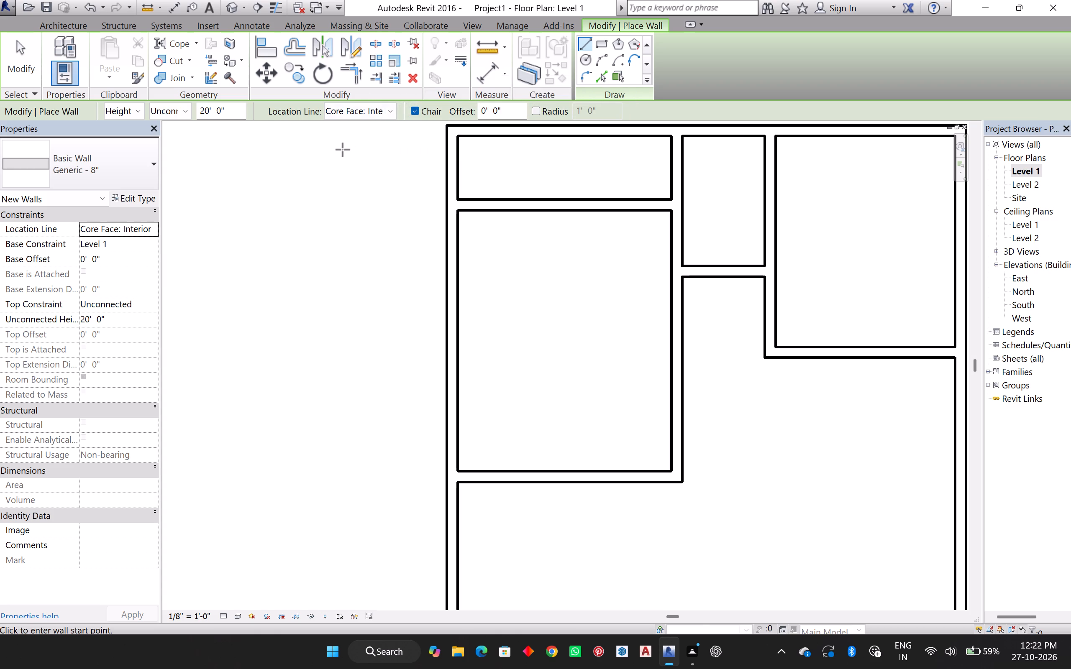
pyautogui.moveTo(622, 399); pyautogui.dragTo(551, 206, button='middle')
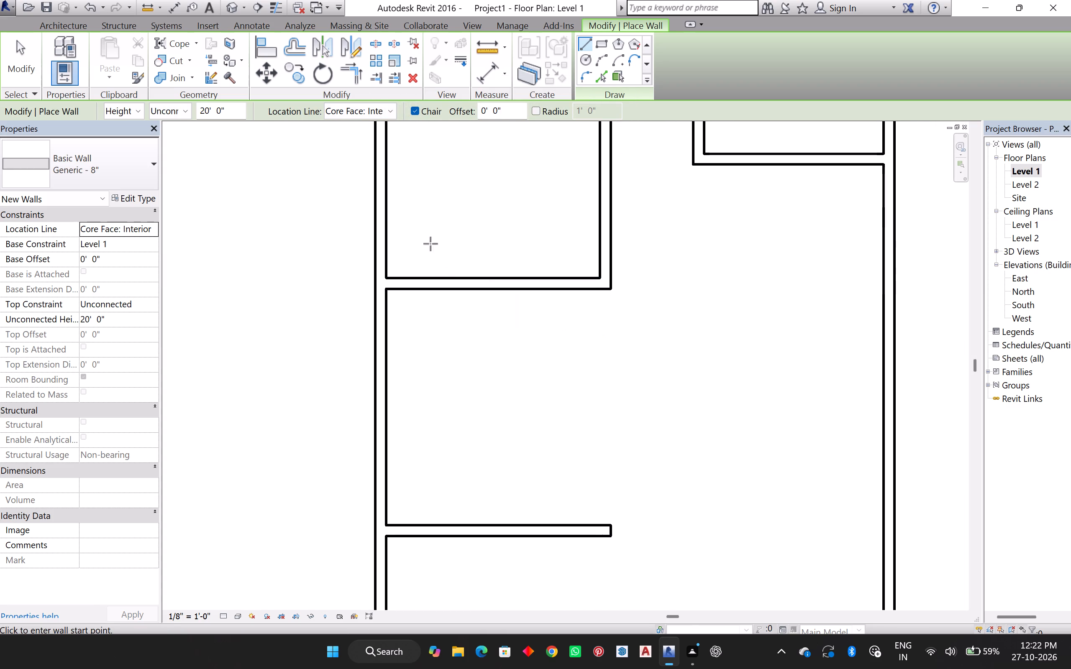
pyautogui.click(500, 107)
pyautogui.press('Left')
pyautogui.press('Left')
pyautogui.press('Right')
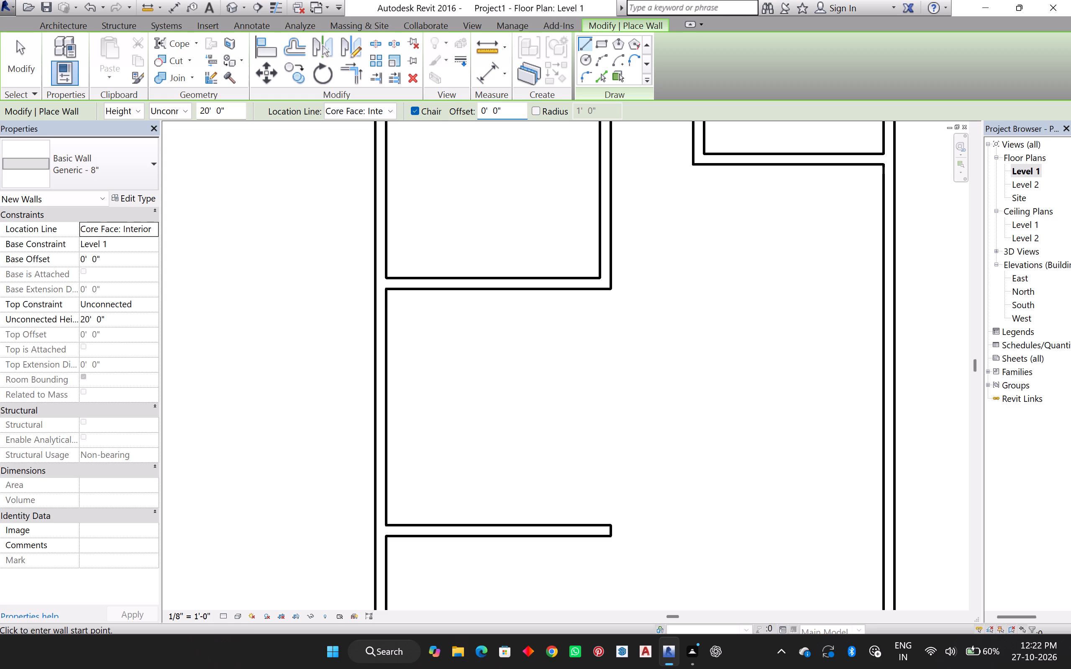
pyautogui.press('BackSpace')
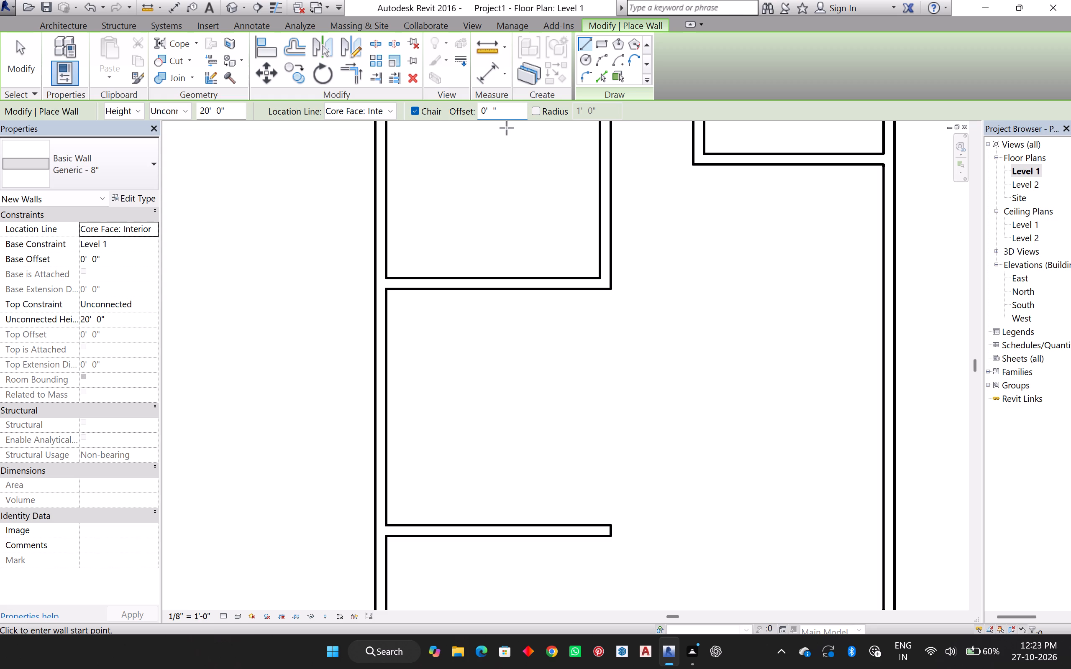
pyautogui.press('1')
pyautogui.press("'")
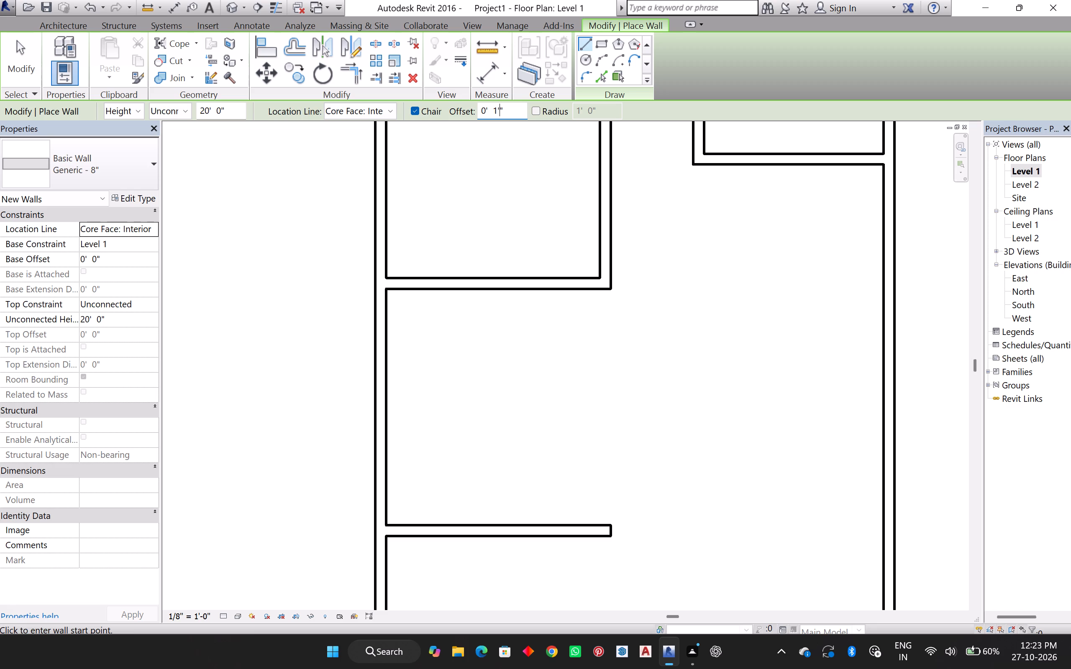
pyautogui.press('BackSpace')
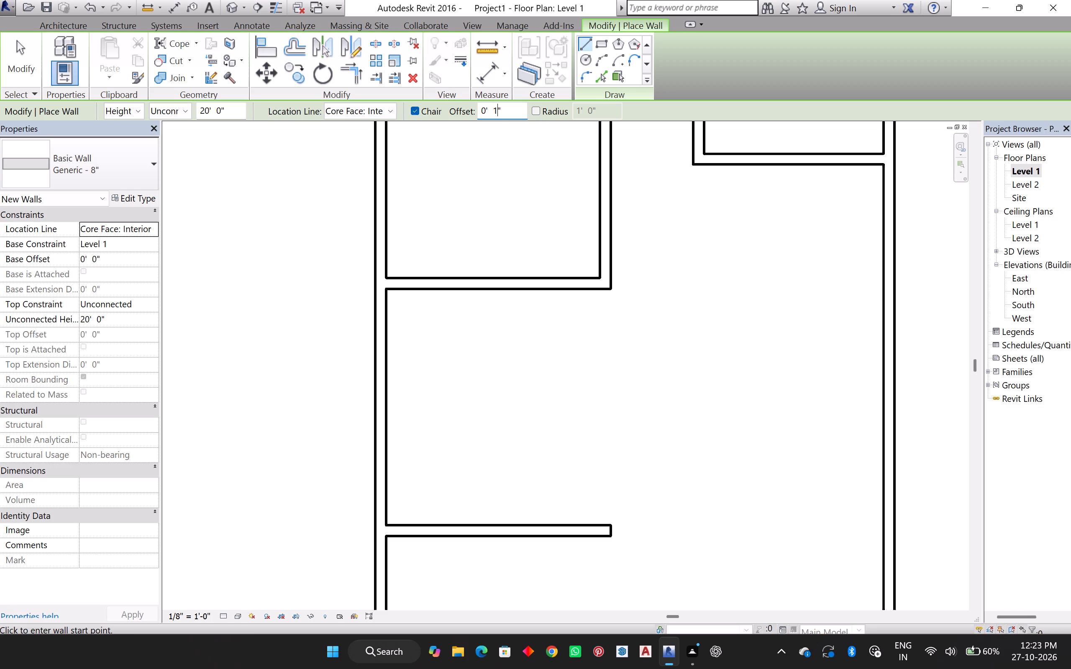
pyautogui.press('Left')
pyautogui.press('Left')
pyautogui.press('Left')
pyautogui.press('Left')
pyautogui.press('BackSpace')
pyautogui.write('16')
pyautogui.press('Return')
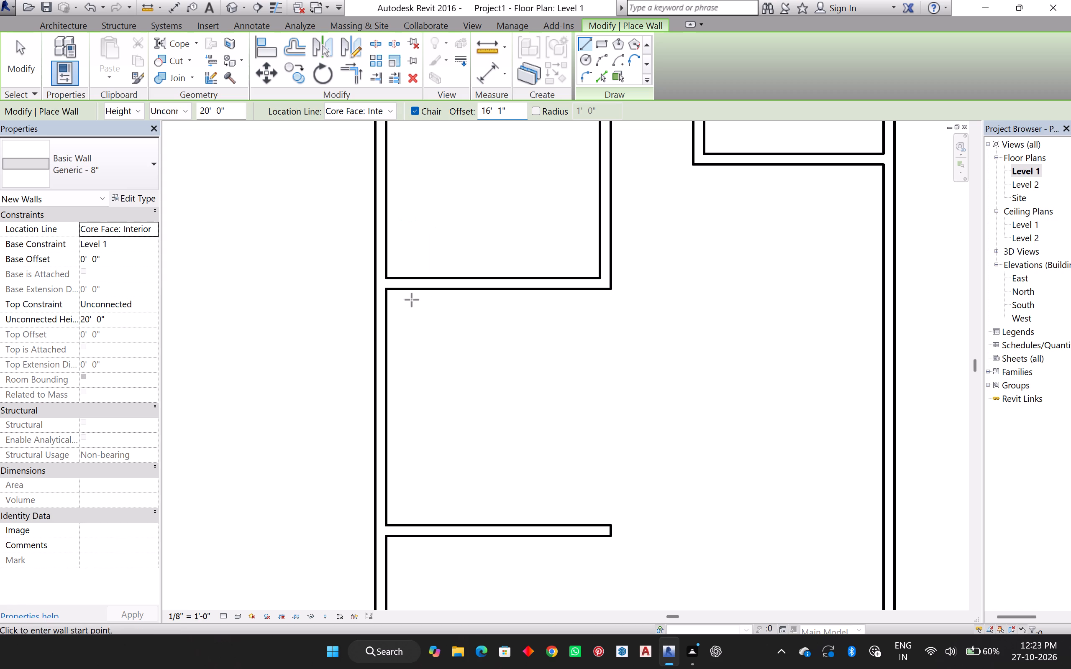
pyautogui.click(385, 525)
pyautogui.press('space')
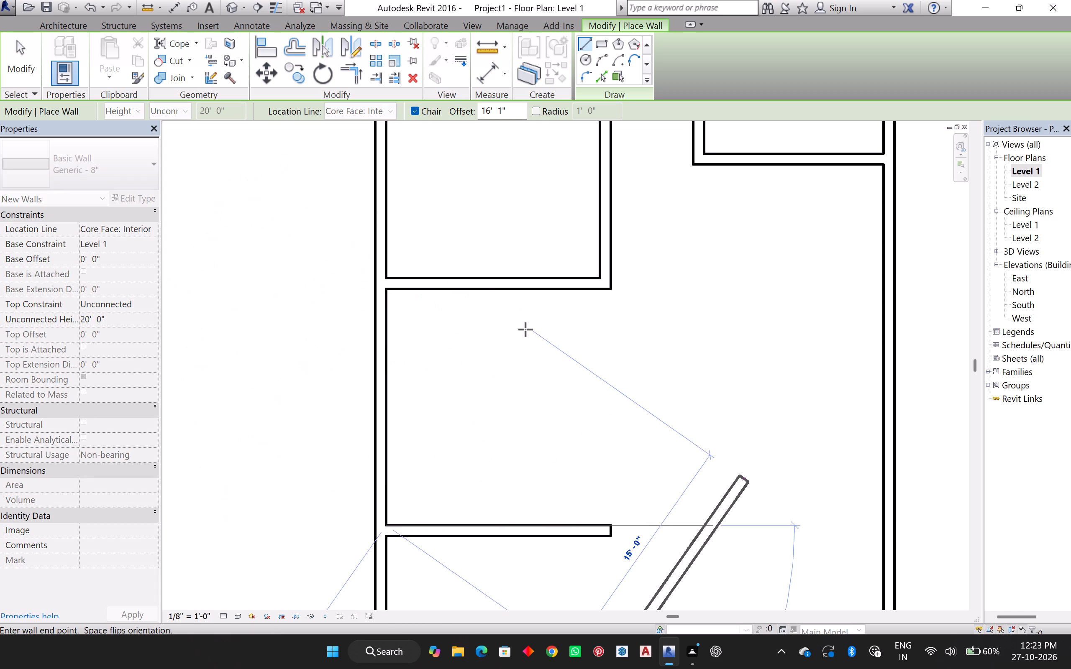
pyautogui.click(387, 289)
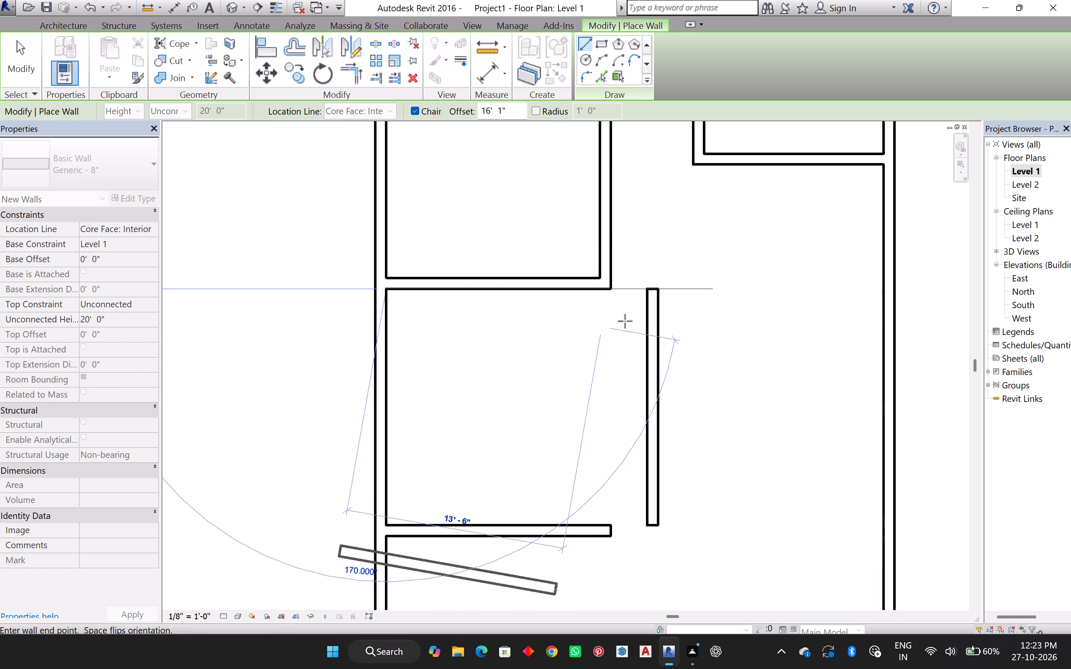
pyautogui.press('Escape')
# Trim/extend the east-west wall and the separate north-south wall into the southeast corner of the room south of the west room.
pyautogui.click(350, 84)
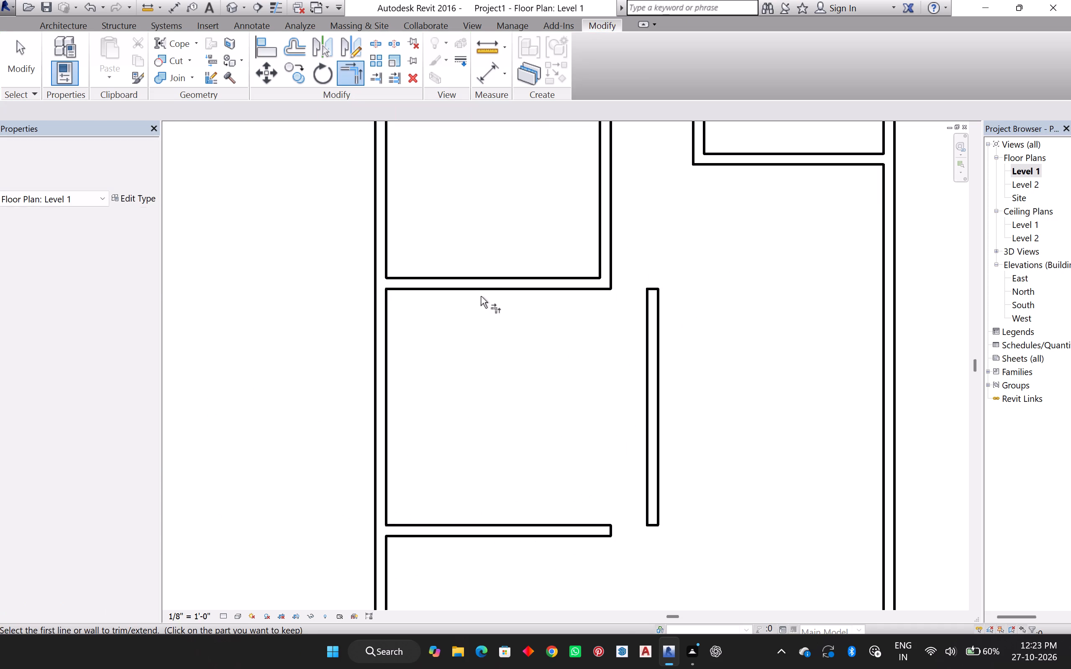
pyautogui.click(578, 533)
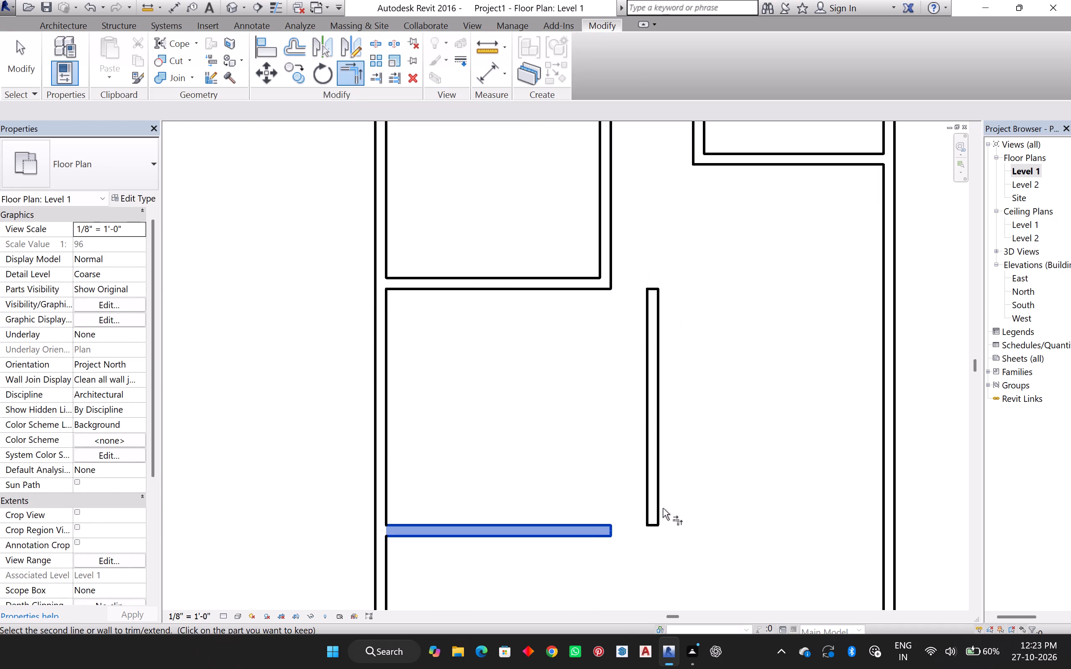
pyautogui.click(655, 502)
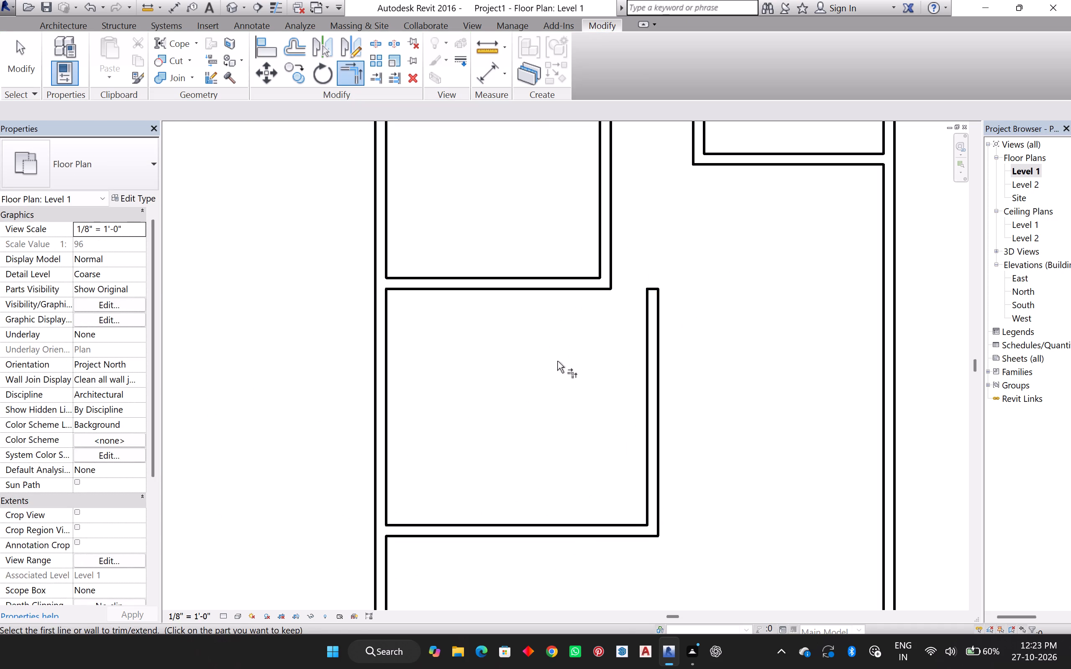
# Measure the inside north-south depth of the room south of the west room, along the west exterior wall.
pyautogui.moveTo(558, 361); pyautogui.dragTo(513, 421, button='middle')
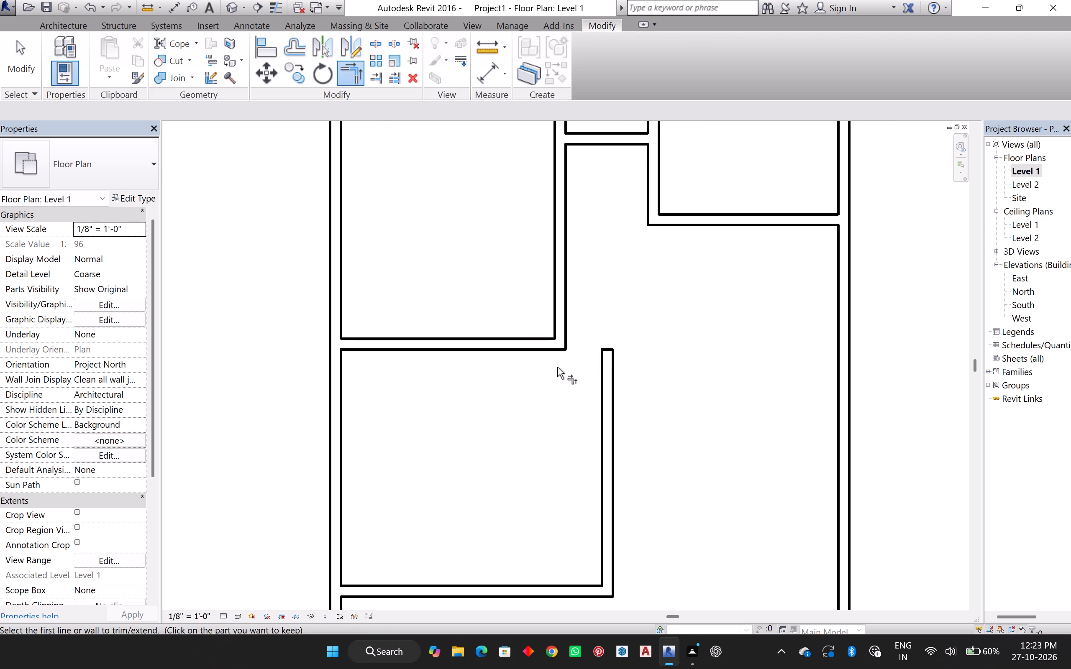
pyautogui.scroll(-4, 631, 380)
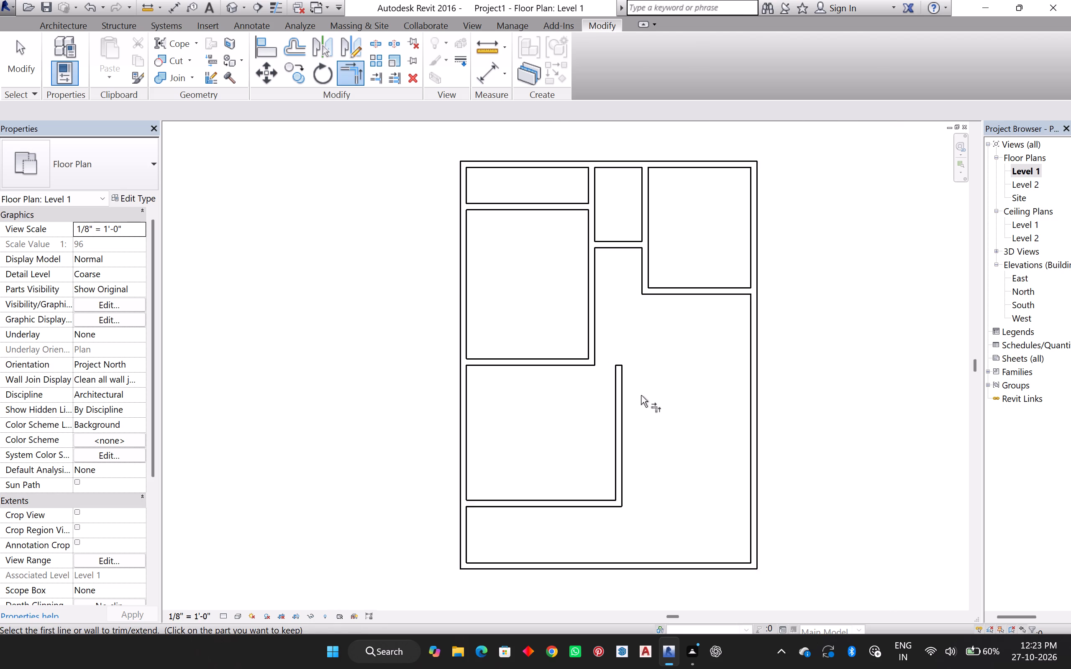
pyautogui.moveTo(640, 391); pyautogui.dragTo(553, 357, button='middle')
pyautogui.middleClick(553, 357)
pyautogui.middleClick(553, 357)
pyautogui.middleClick(553, 357)
pyautogui.middleClick(553, 357)
pyautogui.scroll(5, 467, 394)
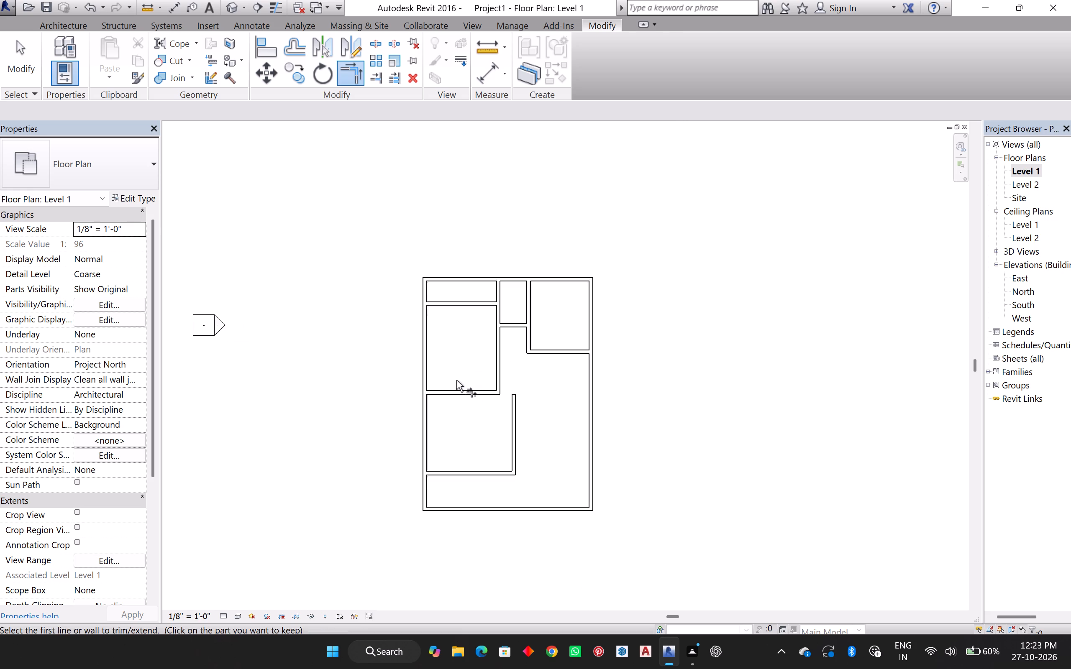
pyautogui.scroll(5, 466, 382)
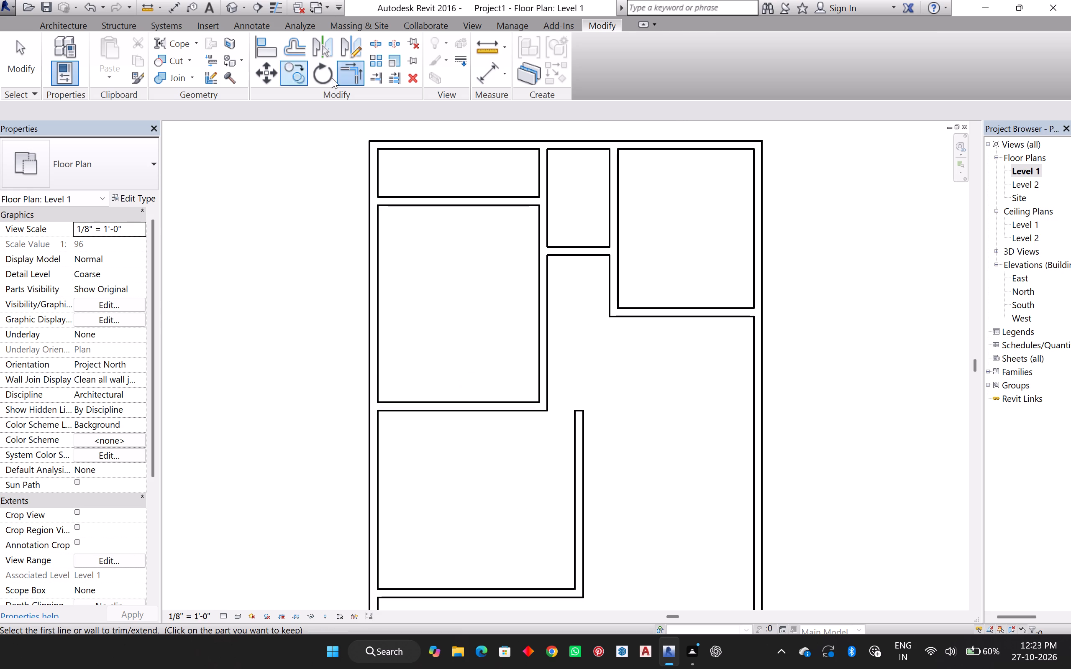
pyautogui.moveTo(657, 409); pyautogui.dragTo(548, 266, button='middle')
pyautogui.middleClick(548, 266)
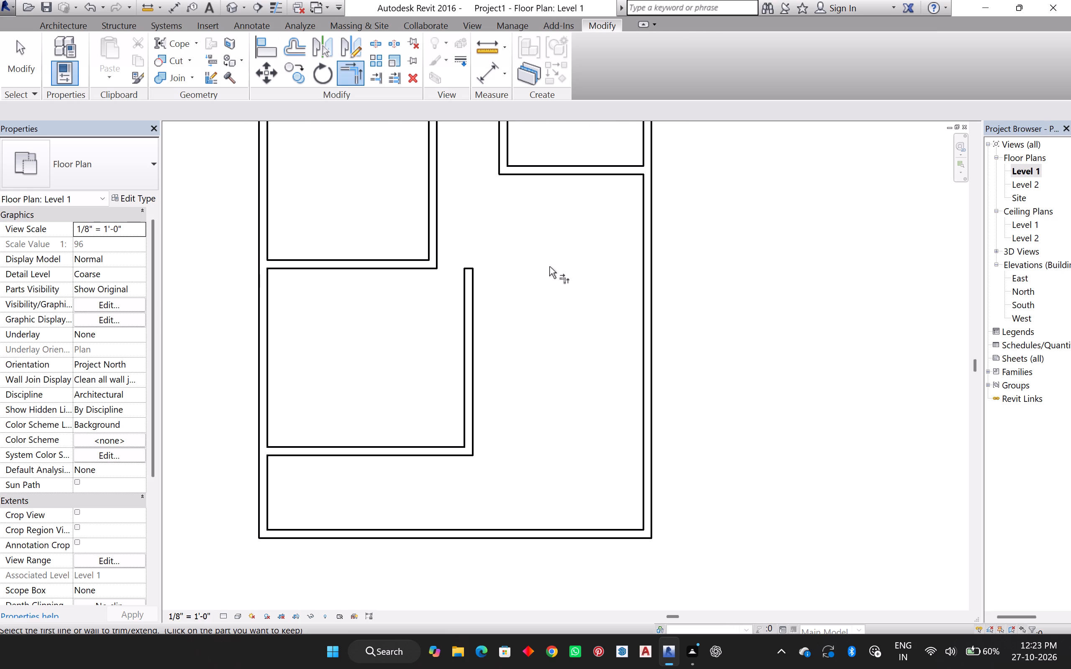
pyautogui.click(482, 45)
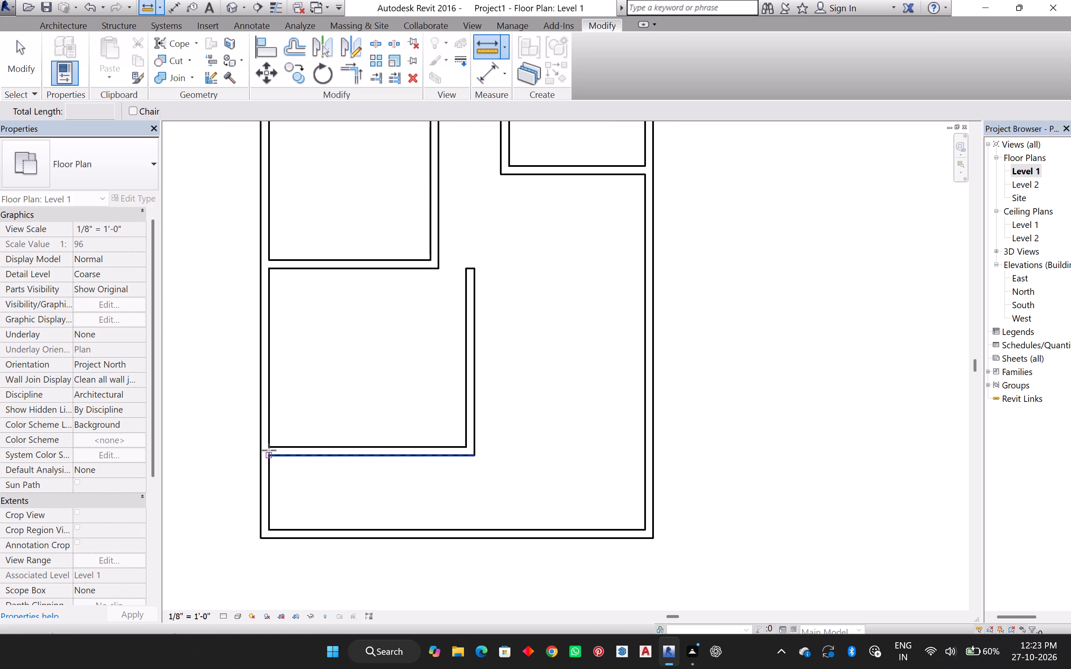
pyautogui.click(269, 448)
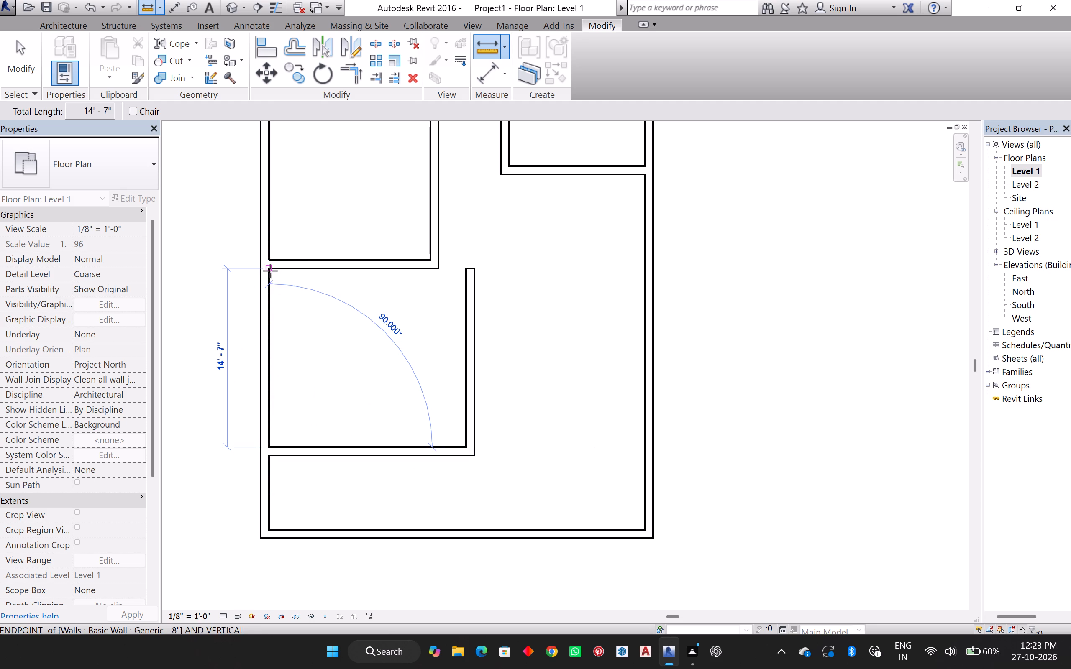
pyautogui.press('Escape')
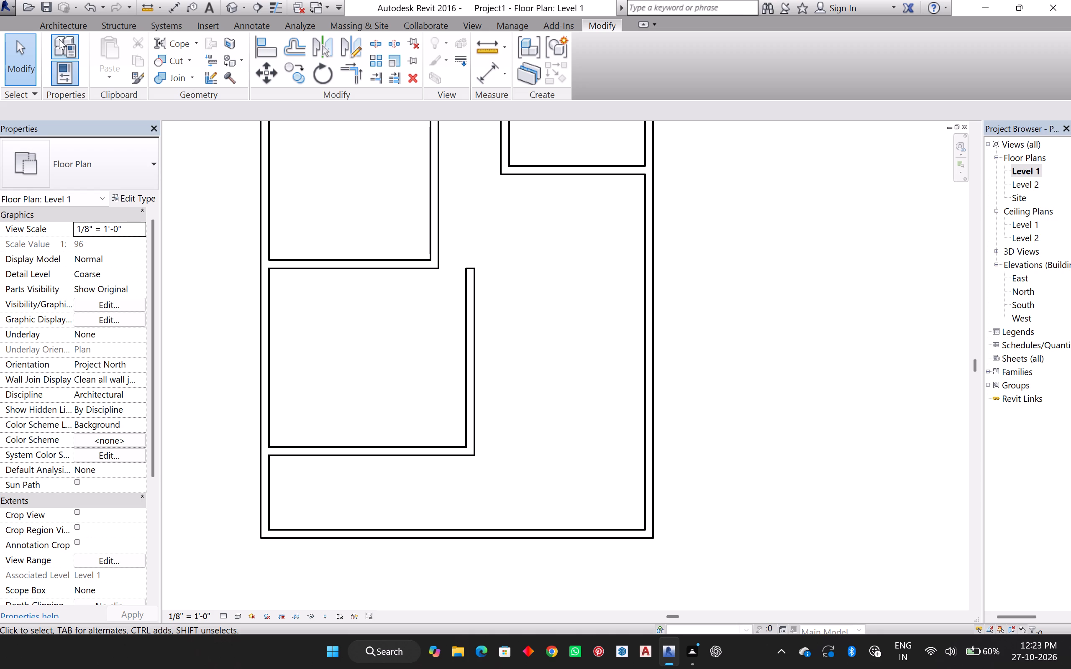
# Draw an 8" east-west wall offset 14' 2" north of the south exterior wall, about 14' long from the east exterior wall to the north-south wall.
pyautogui.moveTo(72, 26); pyautogui.dragTo(77, 24)
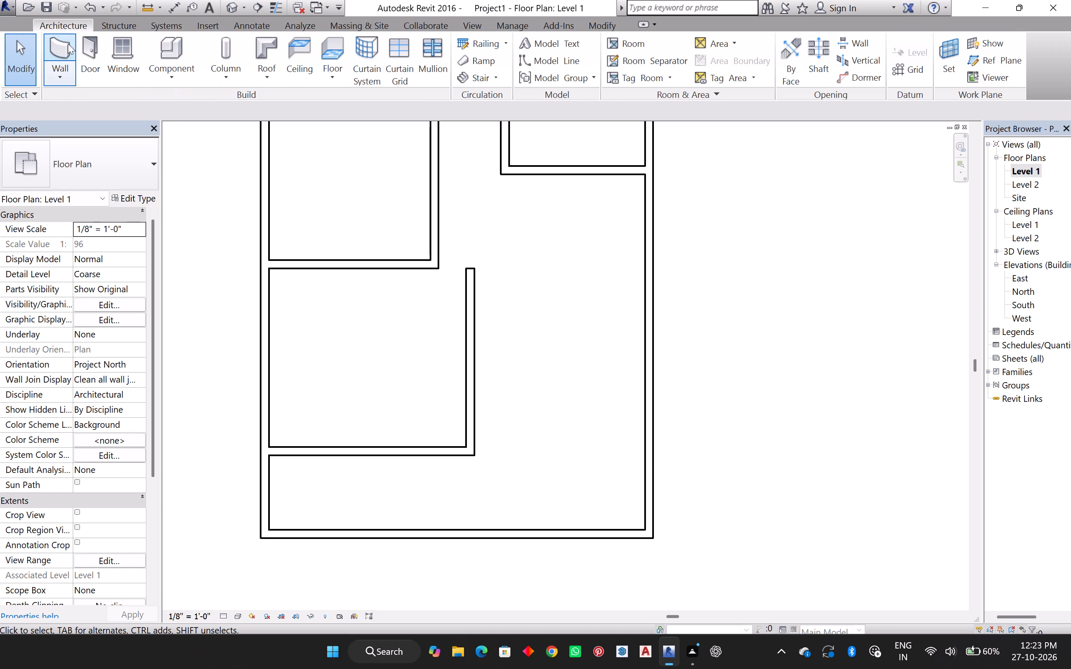
pyautogui.click(57, 52)
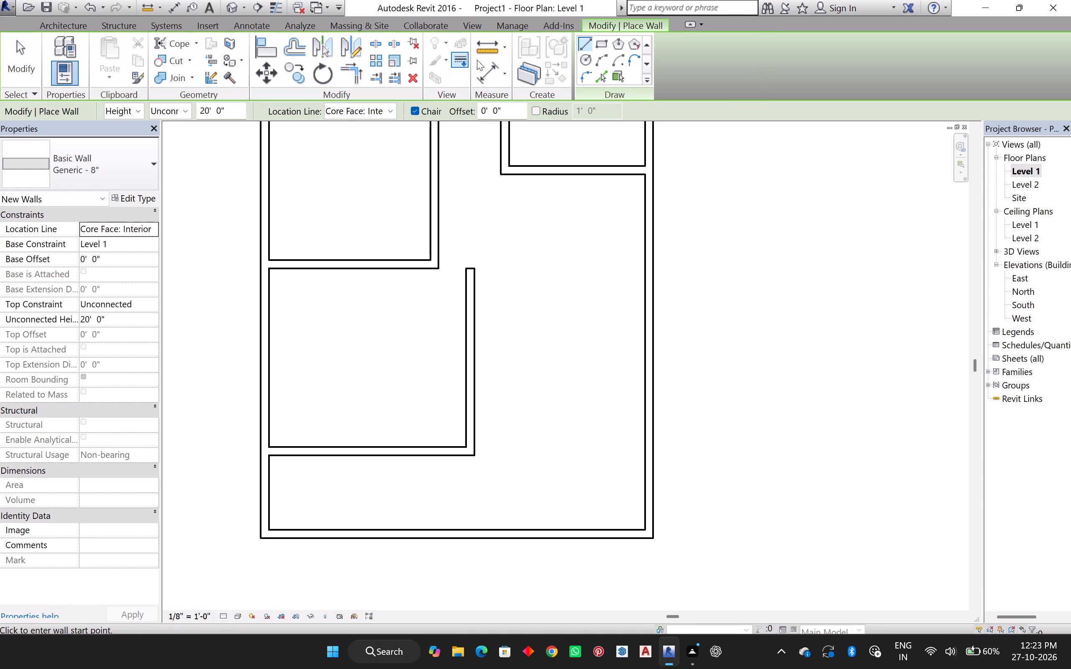
pyautogui.click(561, 171)
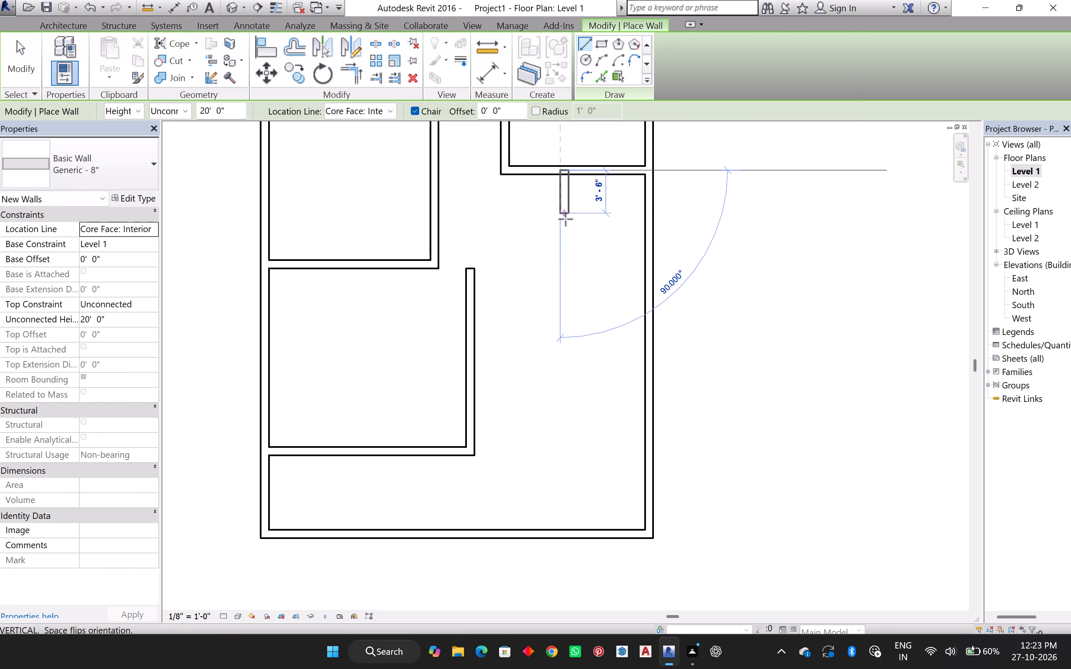
pyautogui.press('Escape')
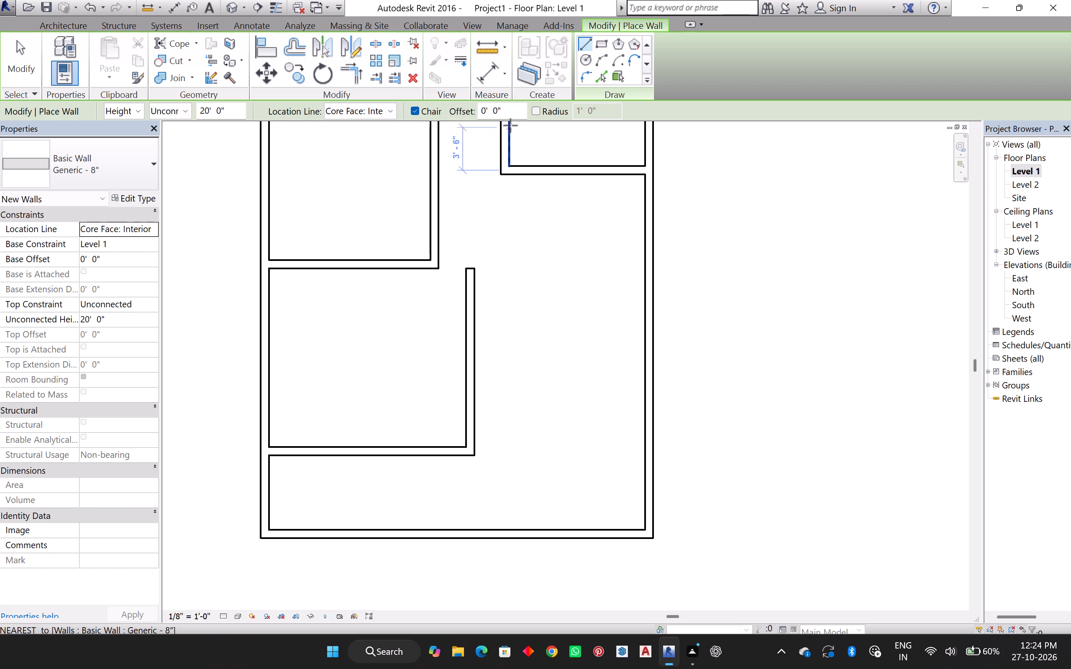
pyautogui.click(509, 112)
pyautogui.press('Left')
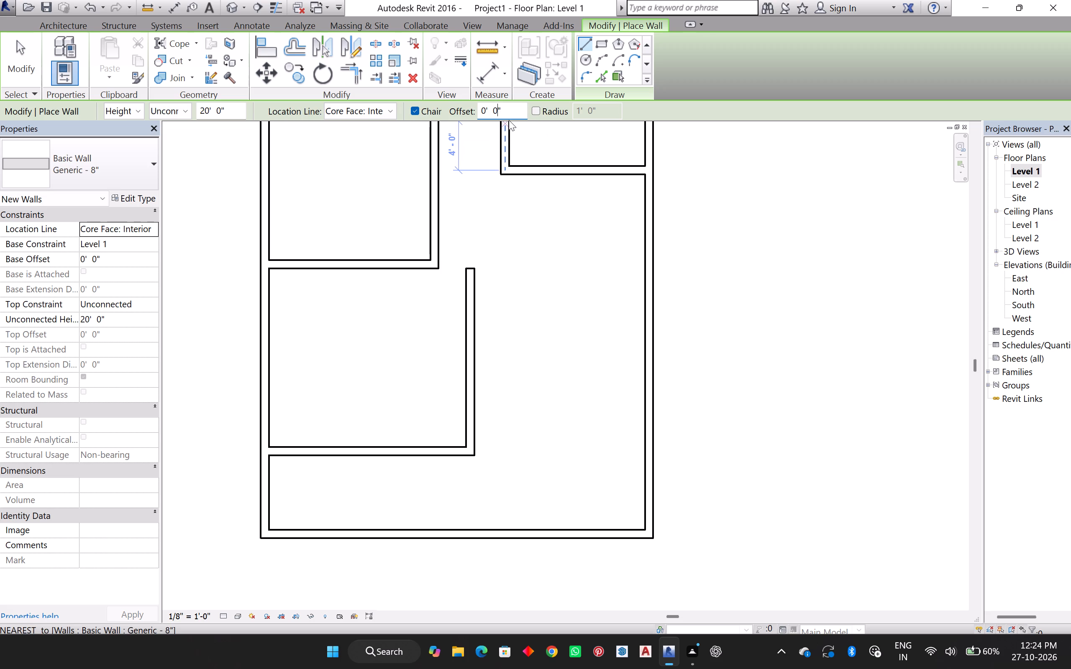
pyautogui.press('BackSpace')
pyautogui.press('2')
pyautogui.press('Left')
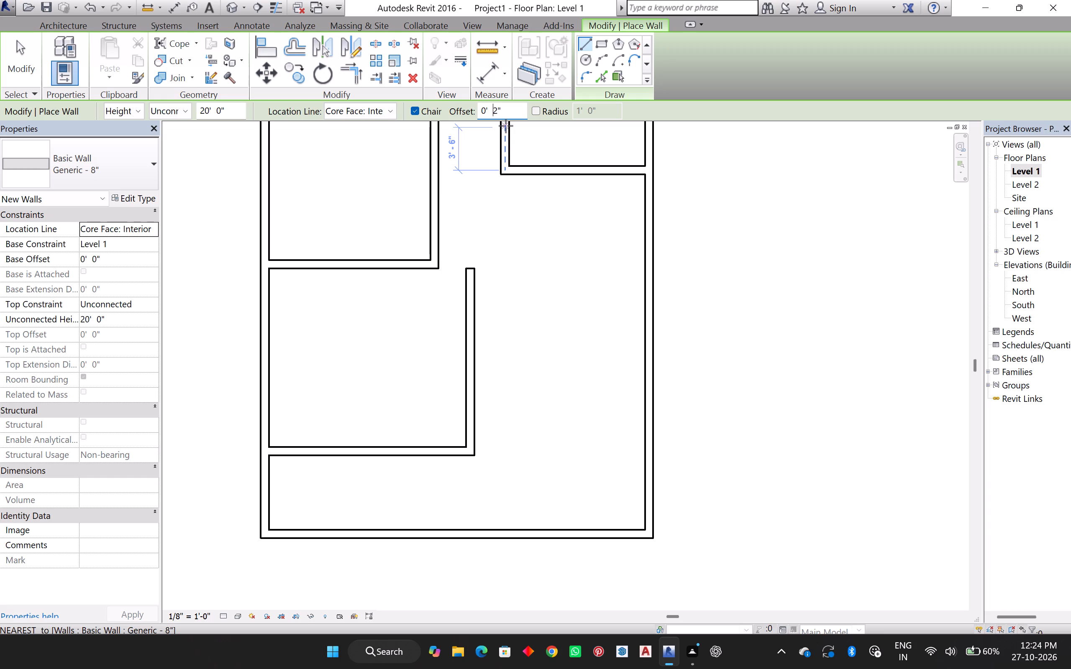
pyautogui.press('Left')
pyautogui.press('Left')
pyautogui.press('Left')
pyautogui.press('BackSpace')
pyautogui.press('1')
pyautogui.press('4')
pyautogui.press('Return')
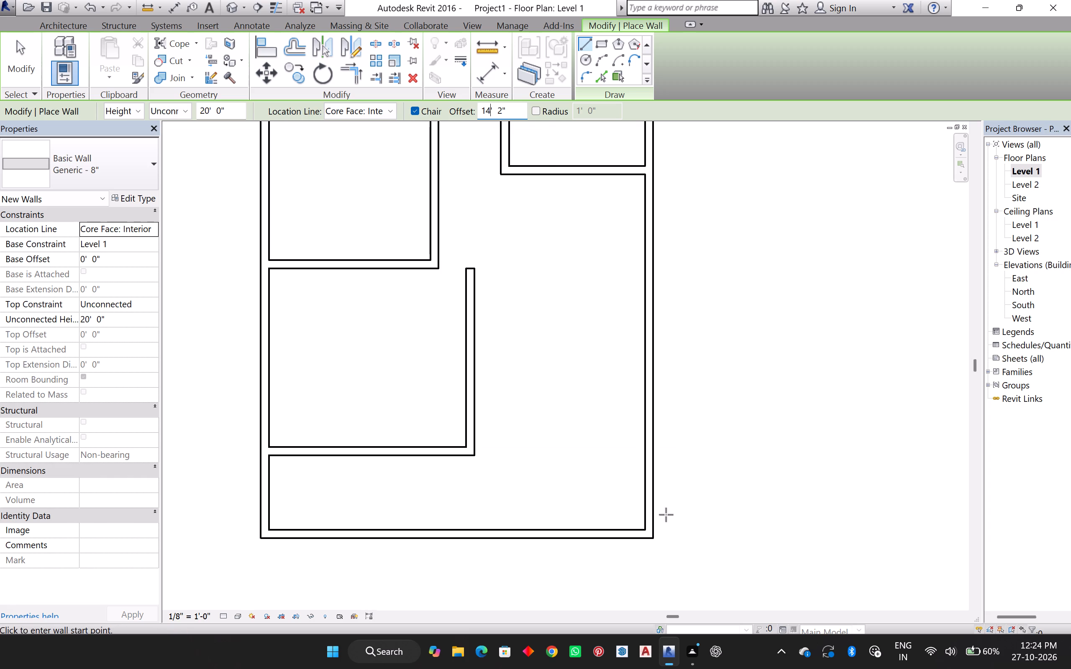
pyautogui.click(643, 529)
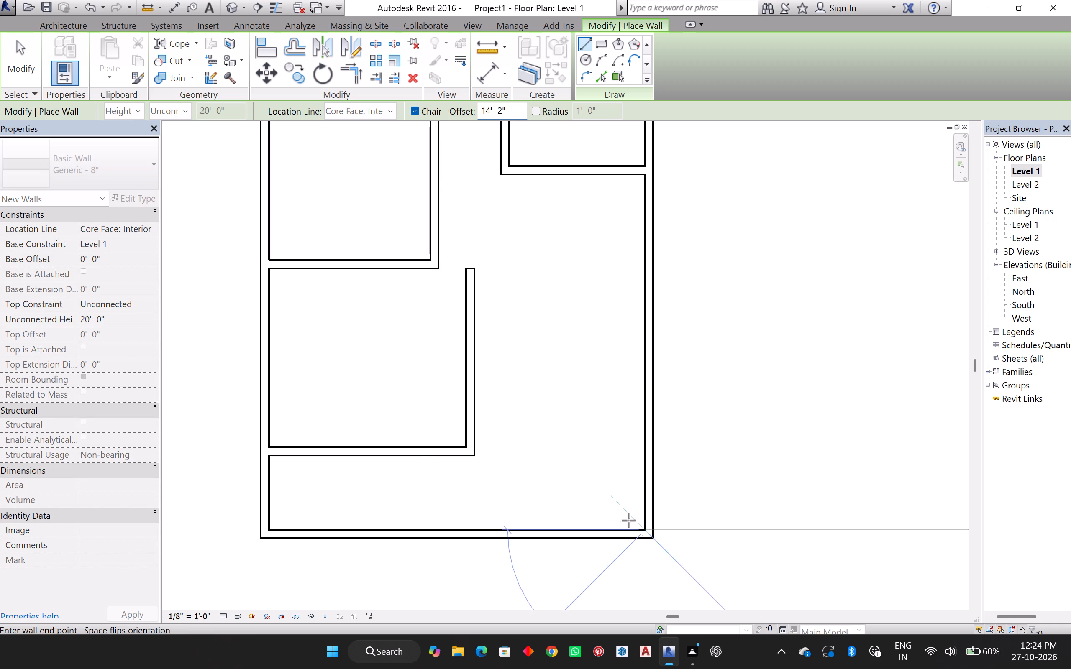
pyautogui.press('space')
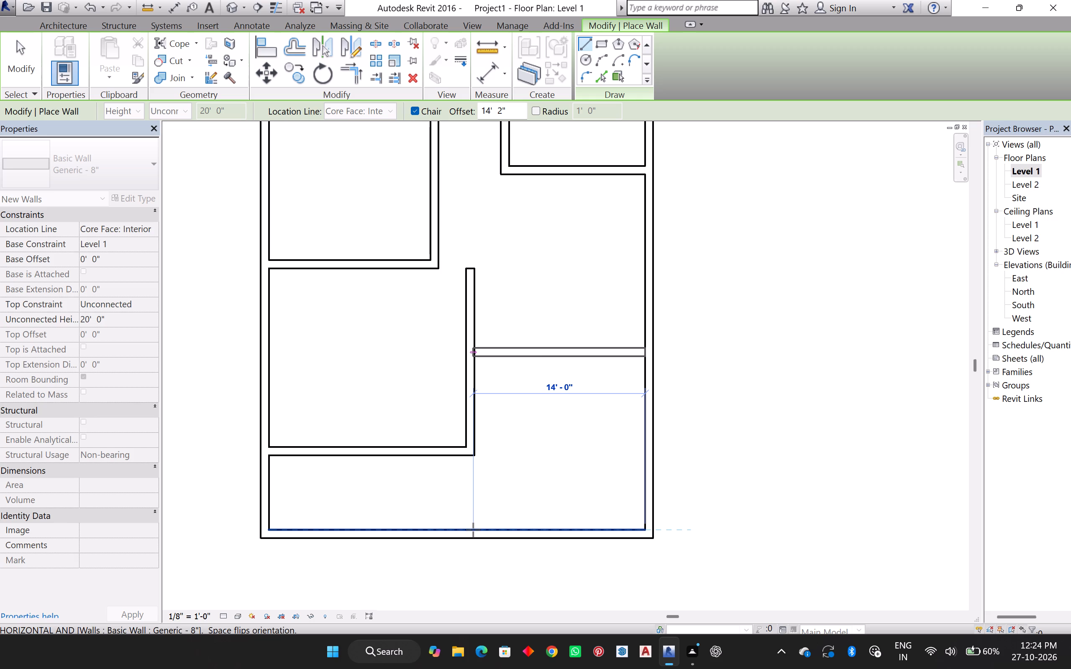
pyautogui.click(473, 530)
pyautogui.press('Escape')
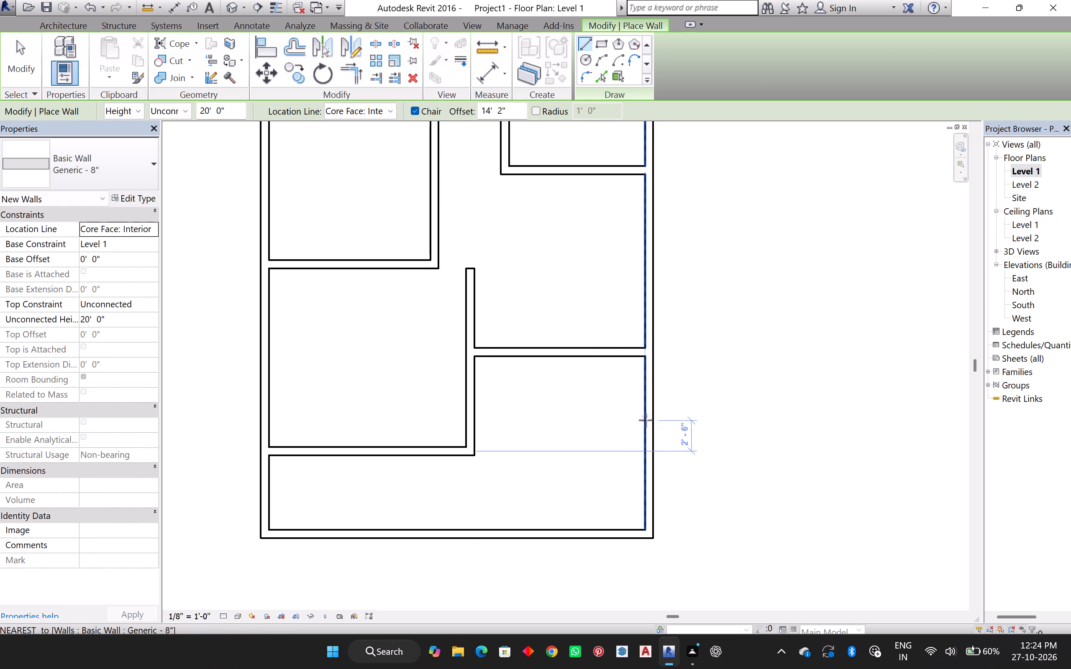
# Draw an 8" north-south wall offset 13' 11" inside the east exterior wall, spanning 14' 2" from the east-west wall to the south exterior wall.
pyautogui.press('space')
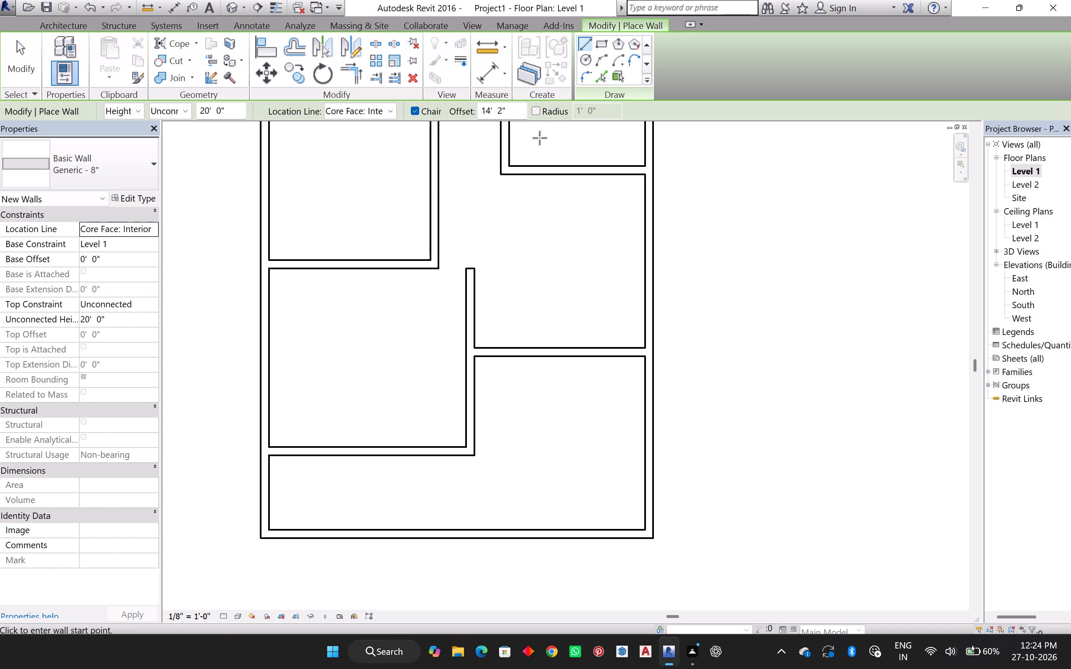
pyautogui.click(502, 105)
pyautogui.press('BackSpace')
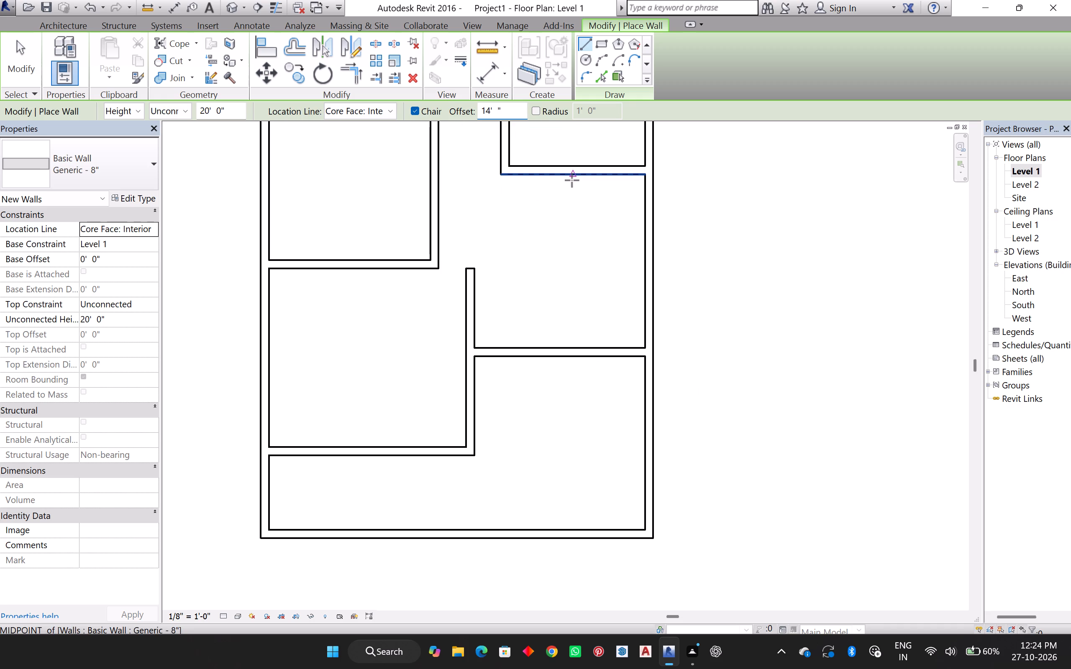
pyautogui.write('11')
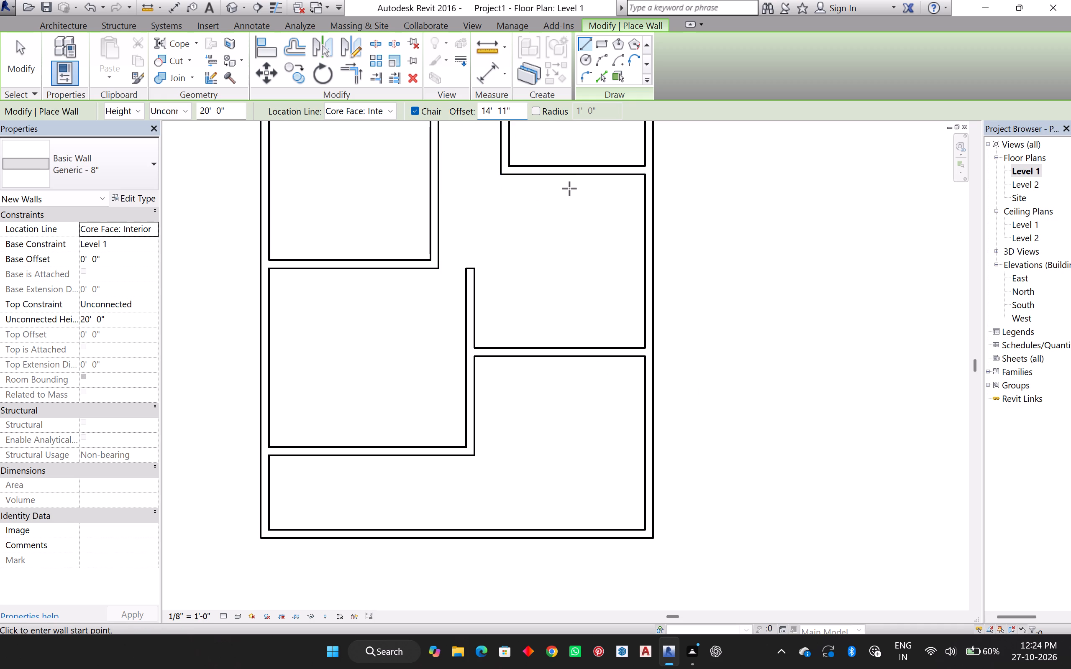
pyautogui.press('Left')
pyautogui.press('Left')
pyautogui.press('Left')
pyautogui.press('Left')
pyautogui.press('Left')
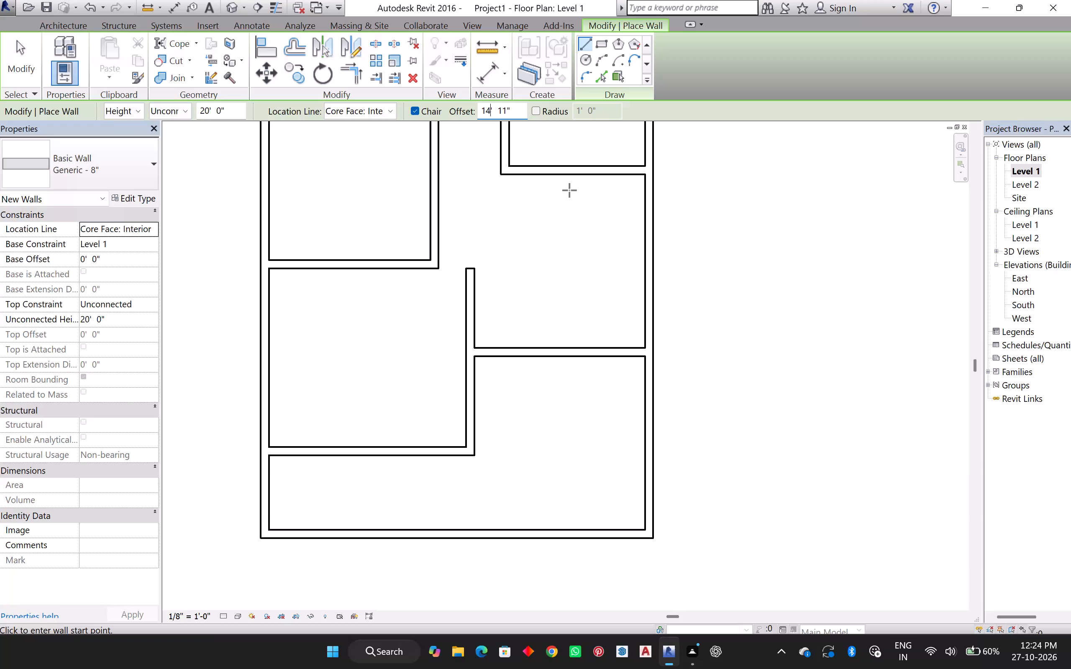
pyautogui.press('BackSpace')
pyautogui.press('BackSpace')
pyautogui.press('1')
pyautogui.press('3')
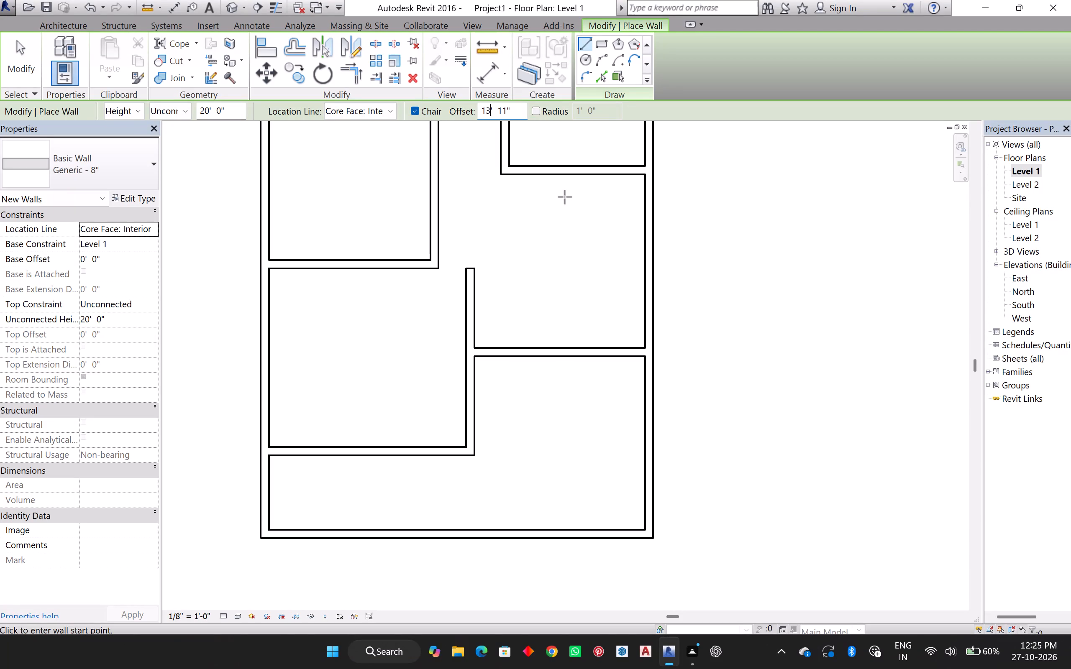
pyautogui.press('Return')
pyautogui.click(645, 355)
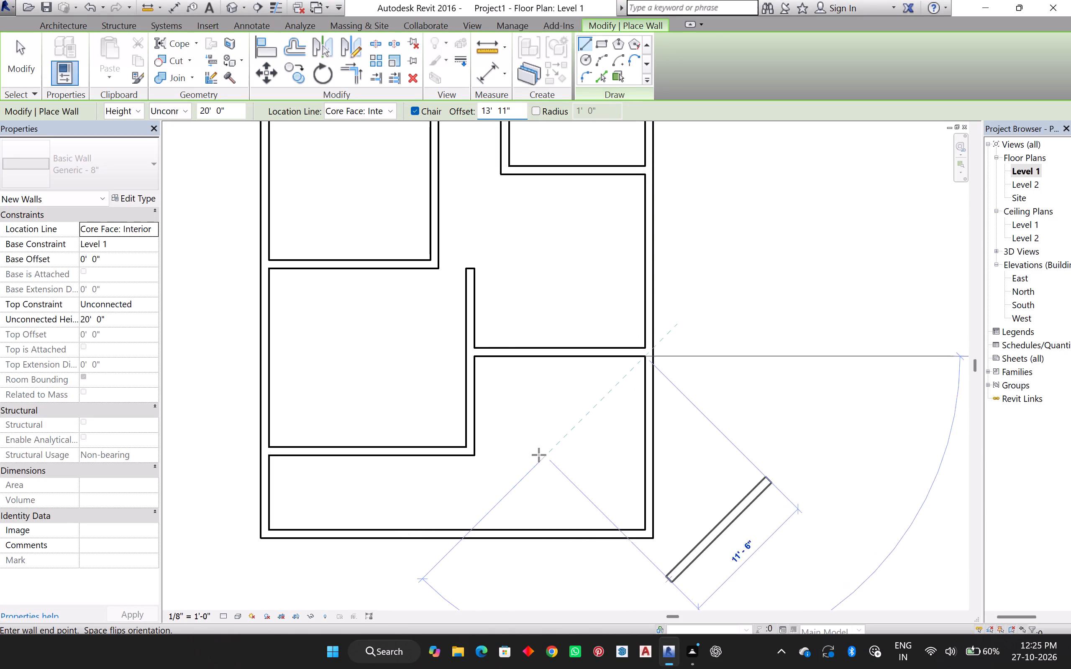
pyautogui.press('space')
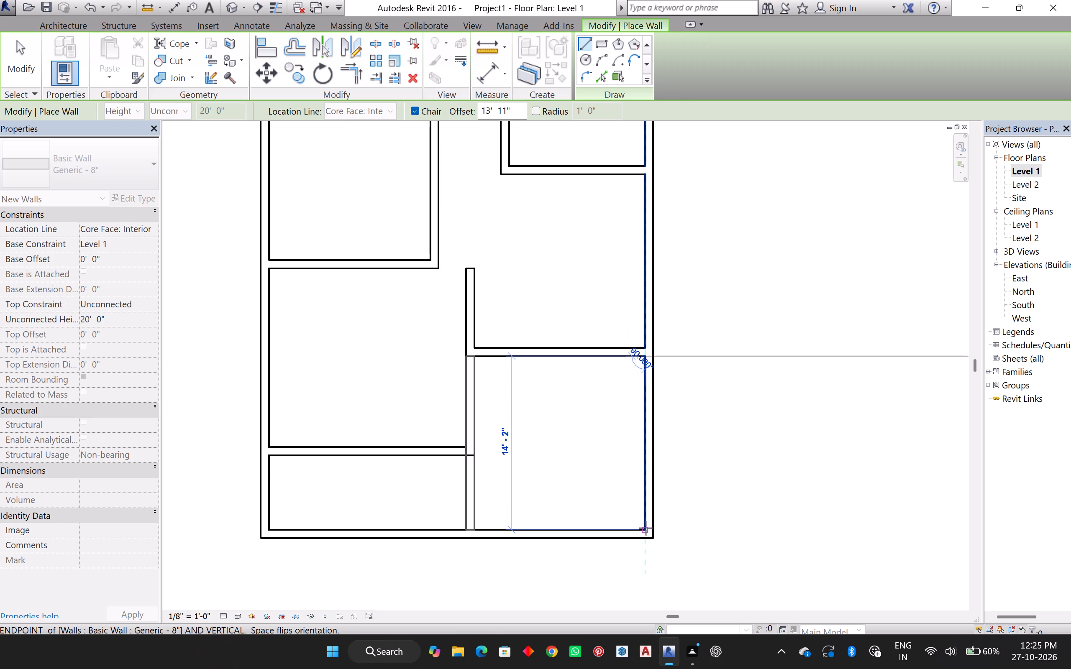
pyautogui.click(646, 528)
pyautogui.press('Escape')
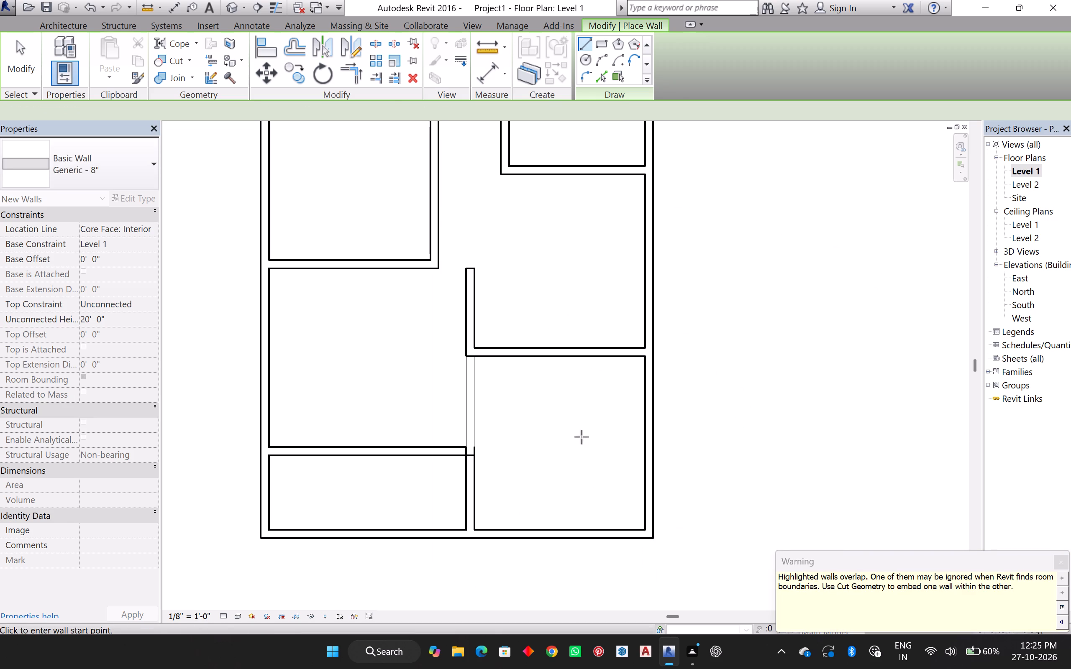
# Trim/extend the southern east-west wall on the west side to a corner with the new north-south wall of the southeast room.
pyautogui.click(346, 66)
pyautogui.click(446, 449)
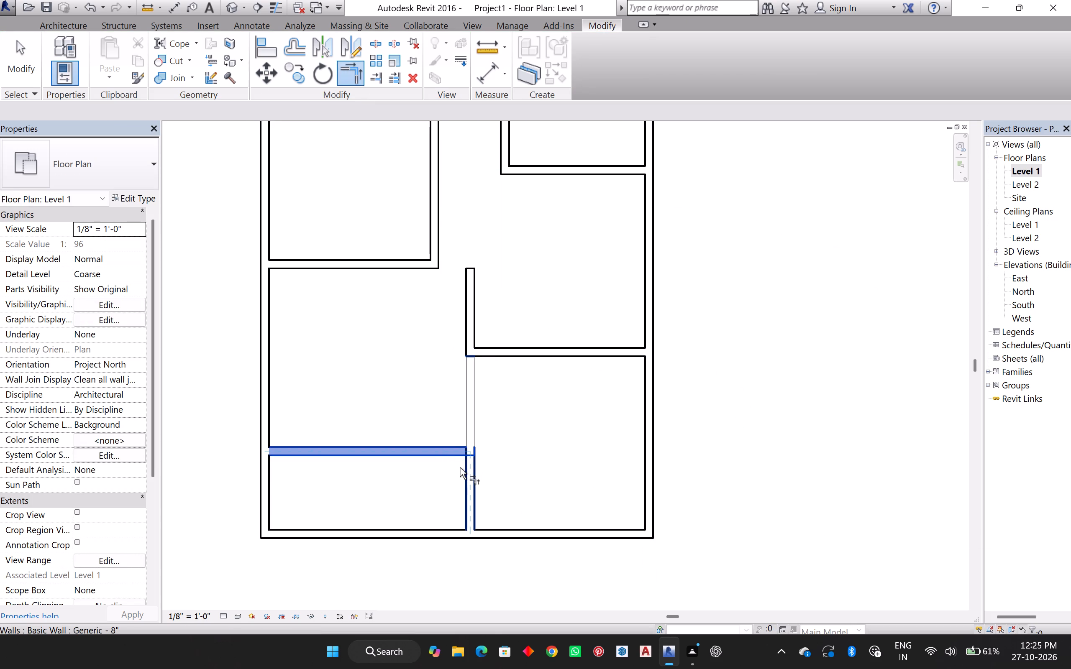
pyautogui.click(467, 472)
pyautogui.press('Escape')
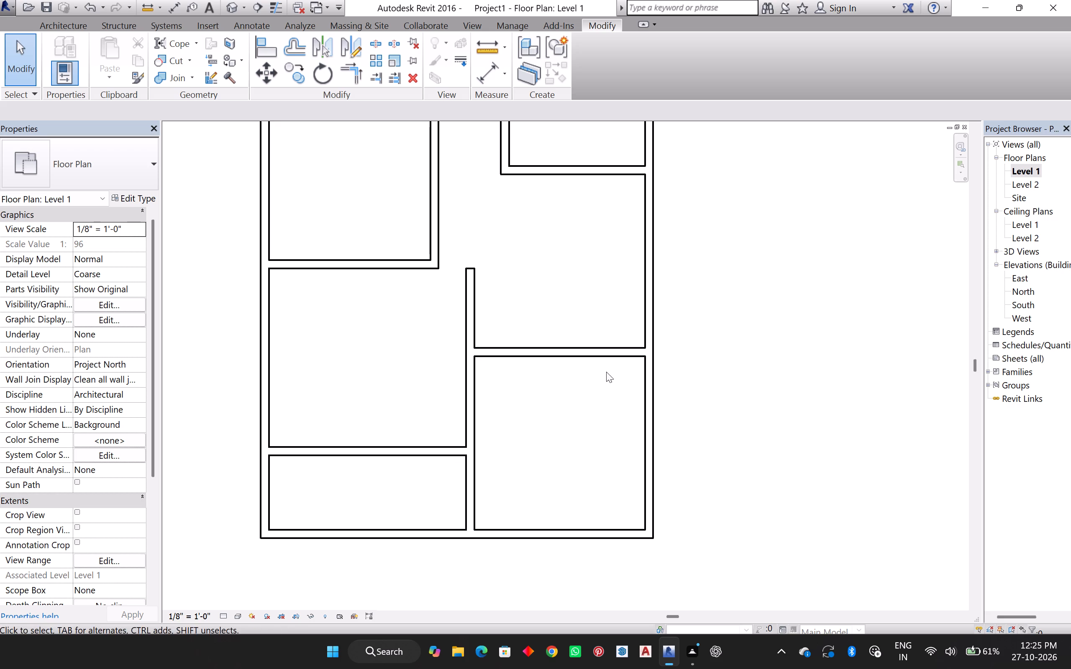
# Measure the inside north-south depth of the southeast room along its west wall.
pyautogui.click(491, 54)
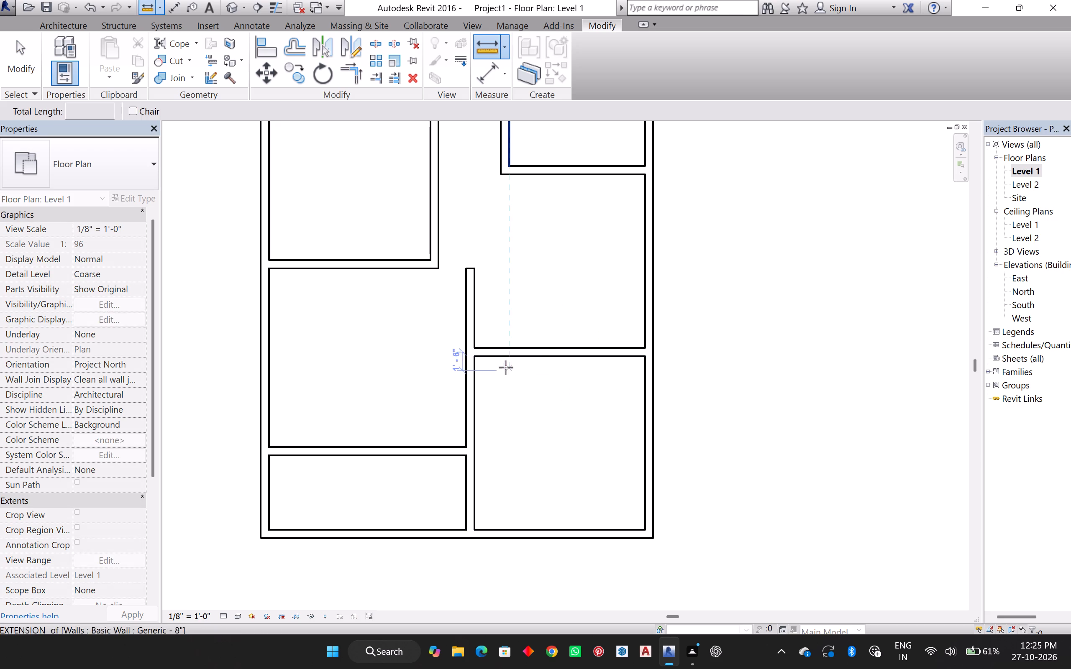
pyautogui.click(476, 355)
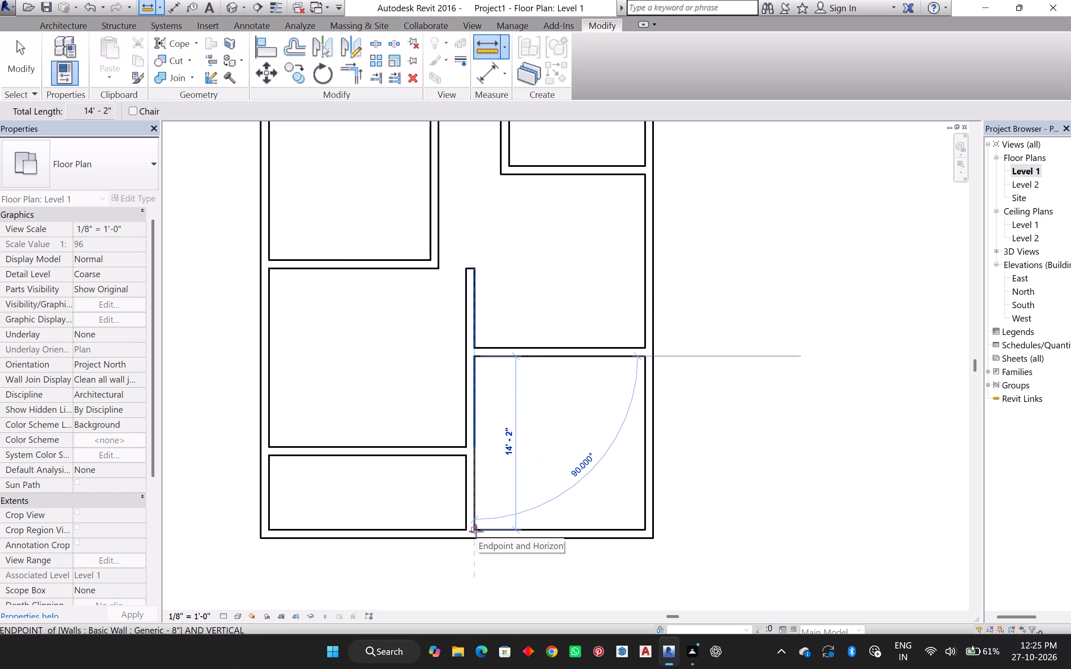
pyautogui.press('Escape')
# Draw a 7' 1" long 8" wall running west from the east exterior wall, offset 6' 0" north of the southeast room's north wall.
pyautogui.moveTo(483, 246); pyautogui.dragTo(454, 471, button='middle')
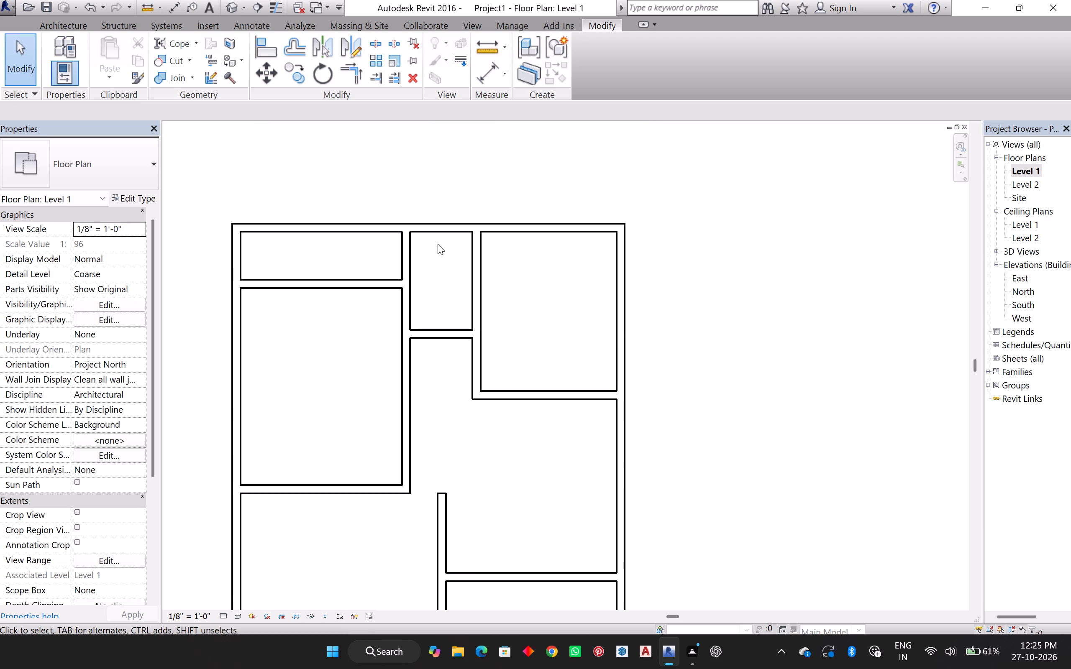
pyautogui.moveTo(516, 409); pyautogui.dragTo(503, 319, button='middle')
pyautogui.middleClick(503, 319)
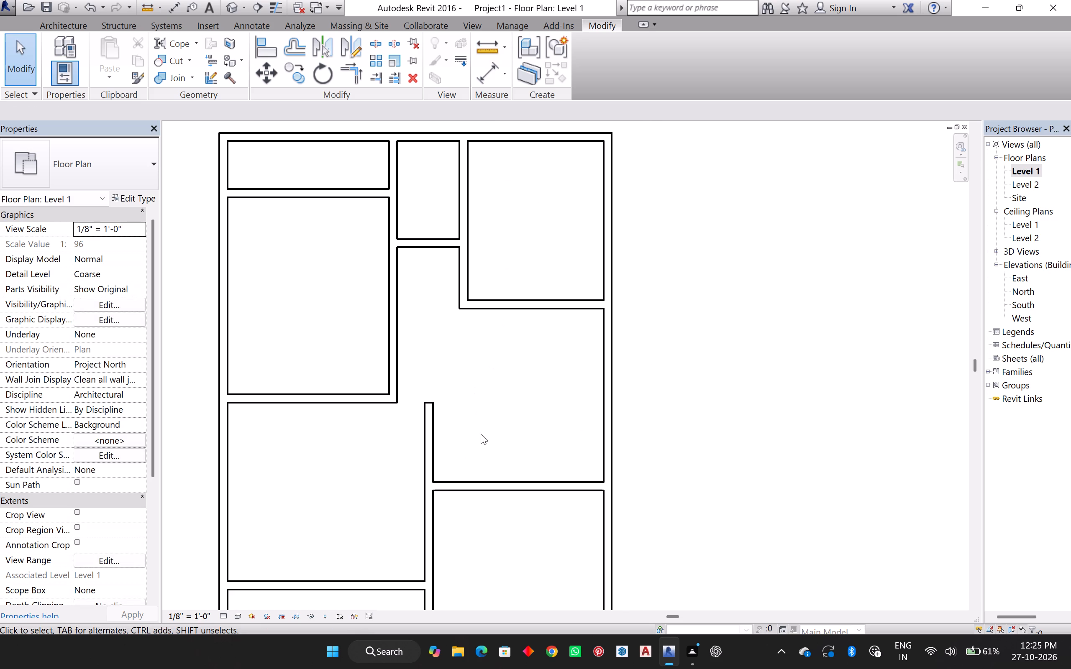
pyautogui.scroll(3, 554, 416)
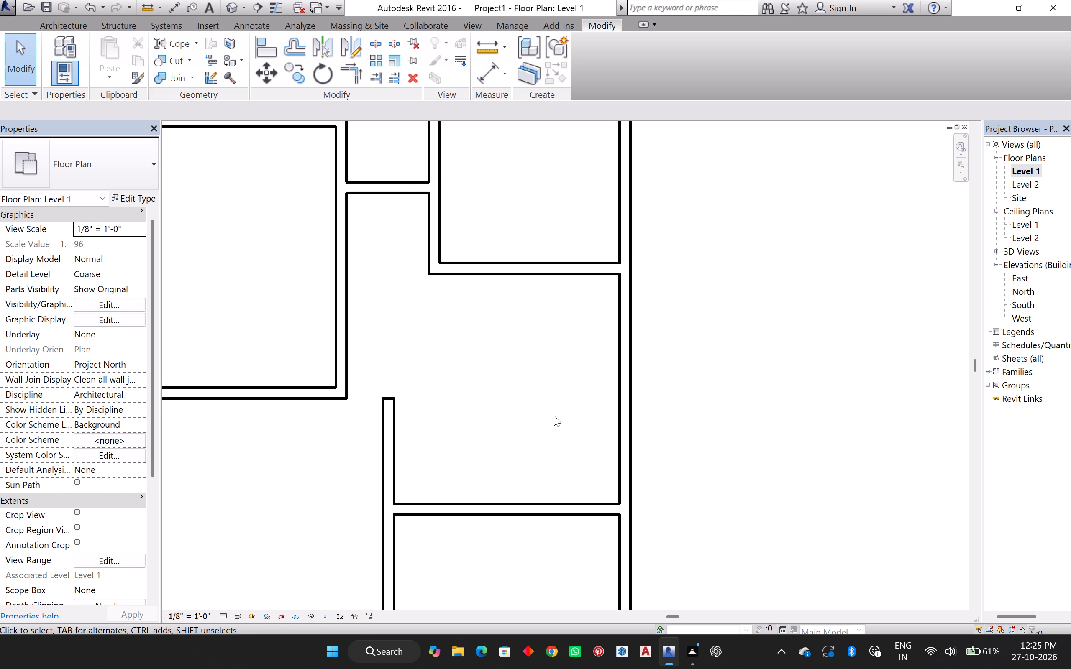
pyautogui.moveTo(554, 416); pyautogui.dragTo(502, 365, button='middle')
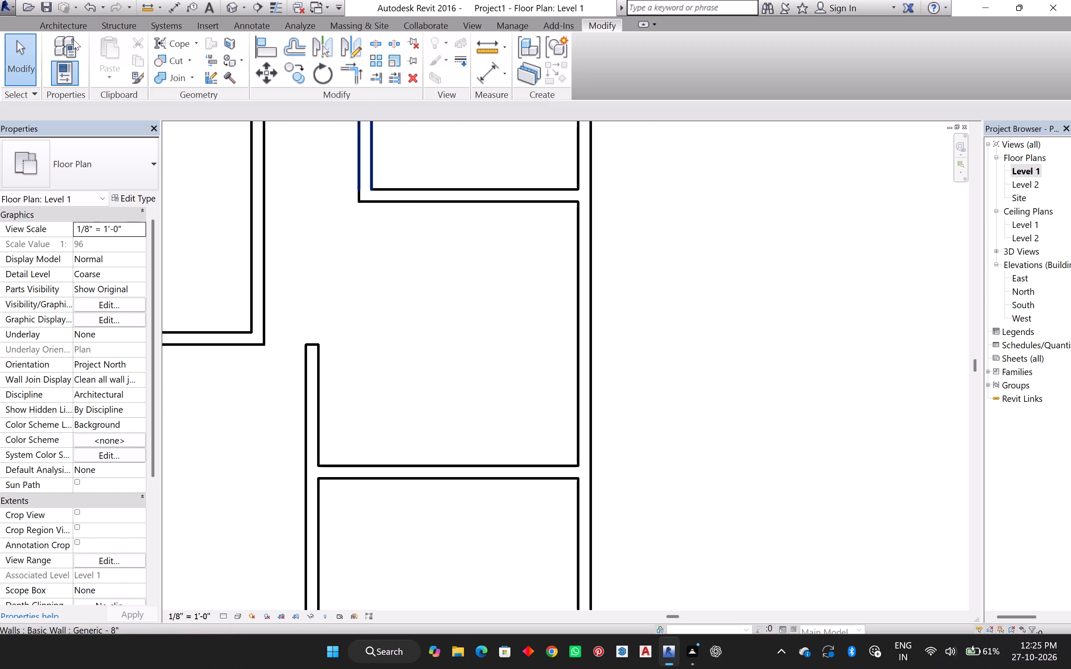
pyautogui.click(62, 28)
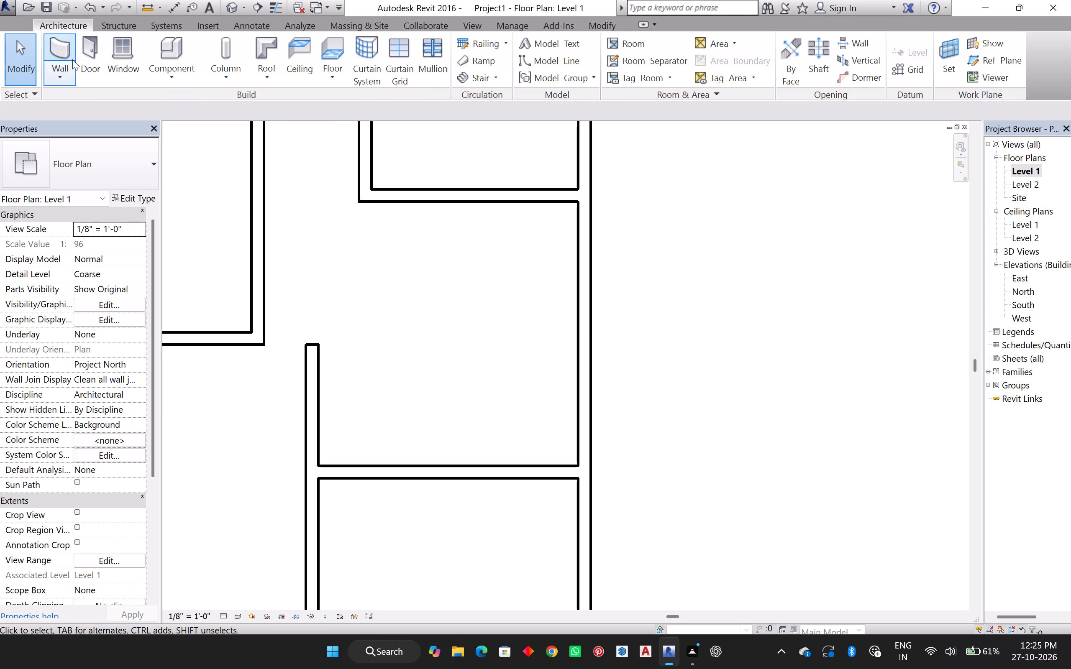
pyautogui.click(73, 59)
pyautogui.click(497, 109)
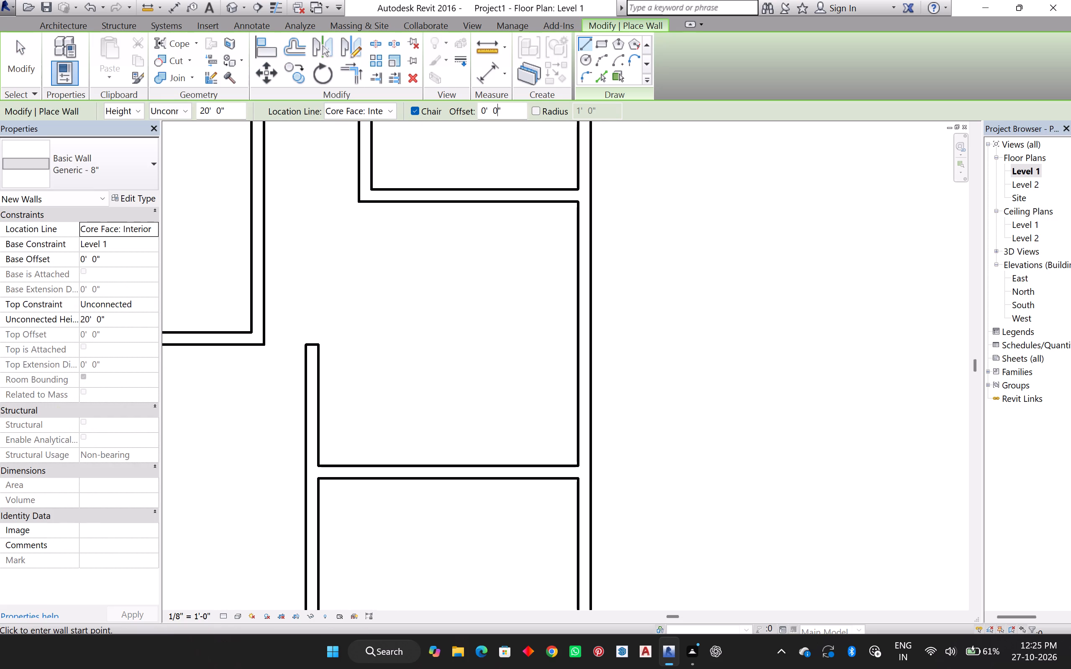
pyautogui.press('BackSpace')
pyautogui.click(505, 110)
pyautogui.press('BackSpace')
pyautogui.press('BackSpace')
pyautogui.press('BackSpace')
pyautogui.click(487, 110)
pyautogui.press('BackSpace')
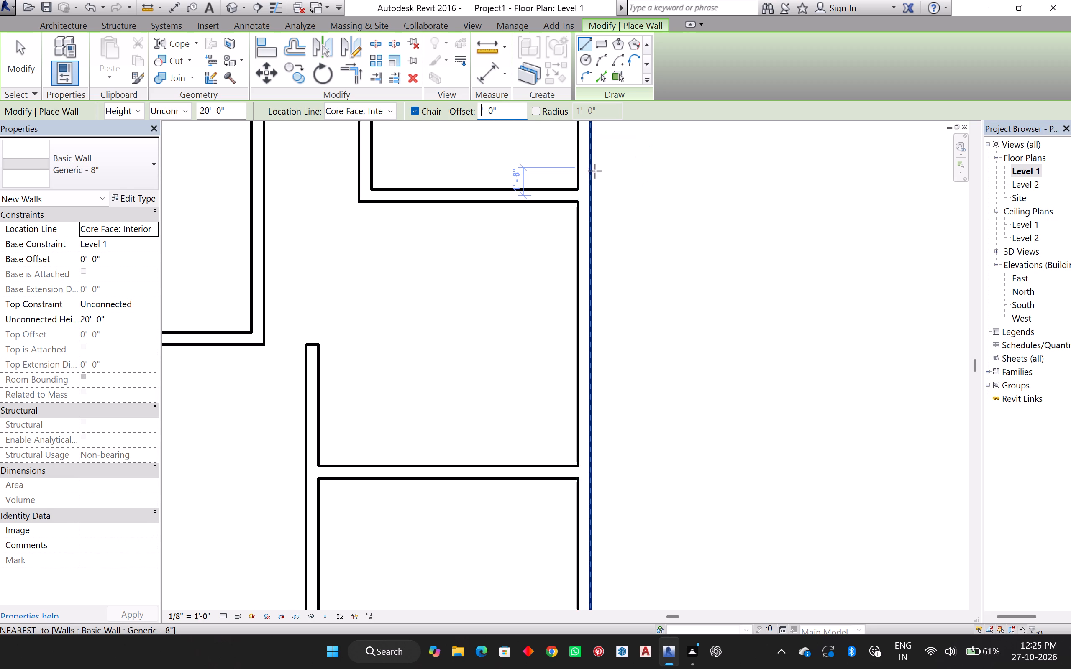
pyautogui.press('6')
pyautogui.press('Return')
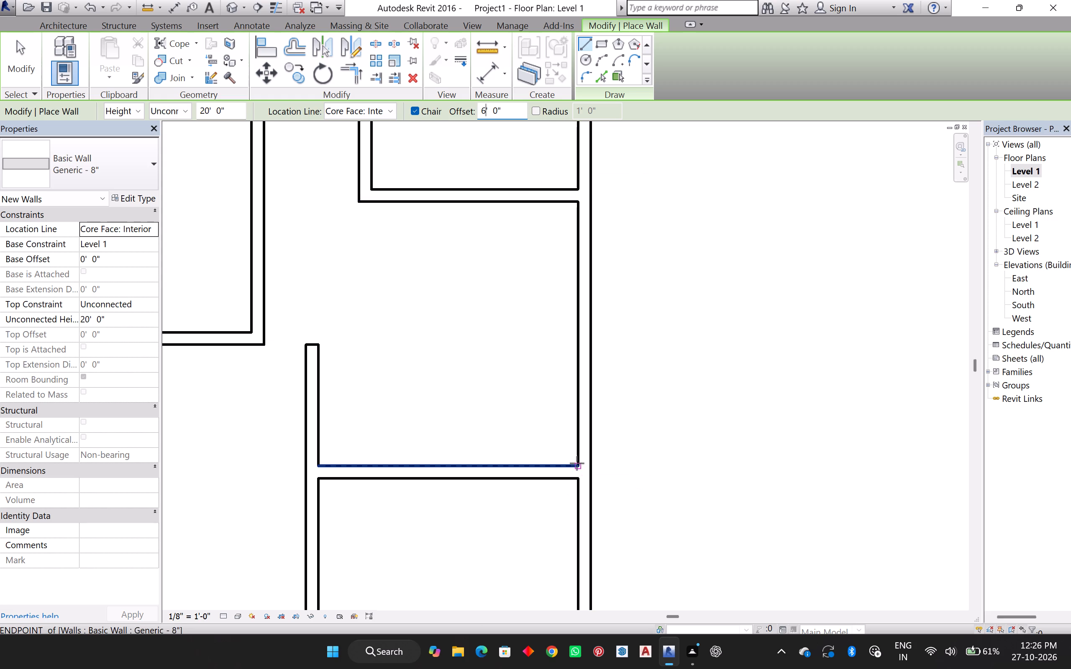
pyautogui.click(575, 466)
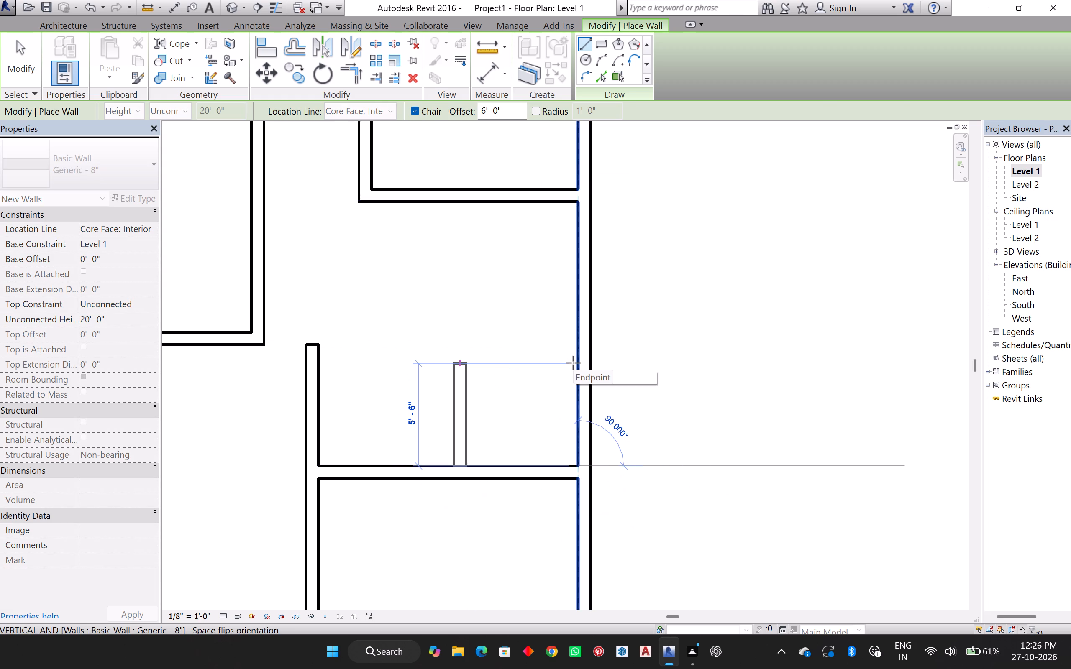
pyautogui.press('space')
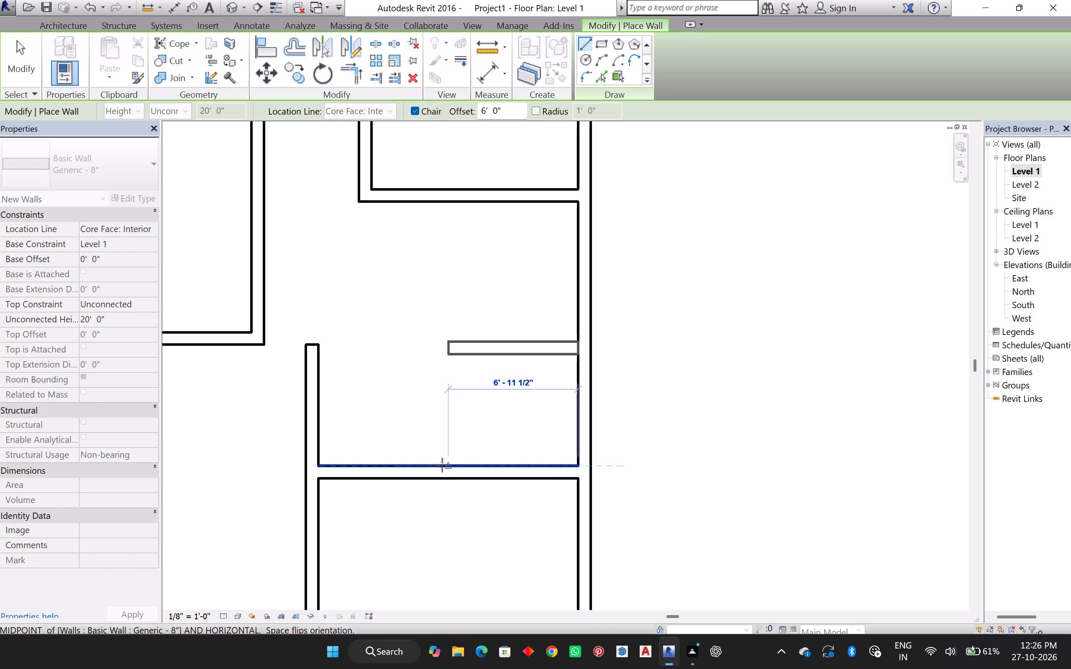
pyautogui.press('2')
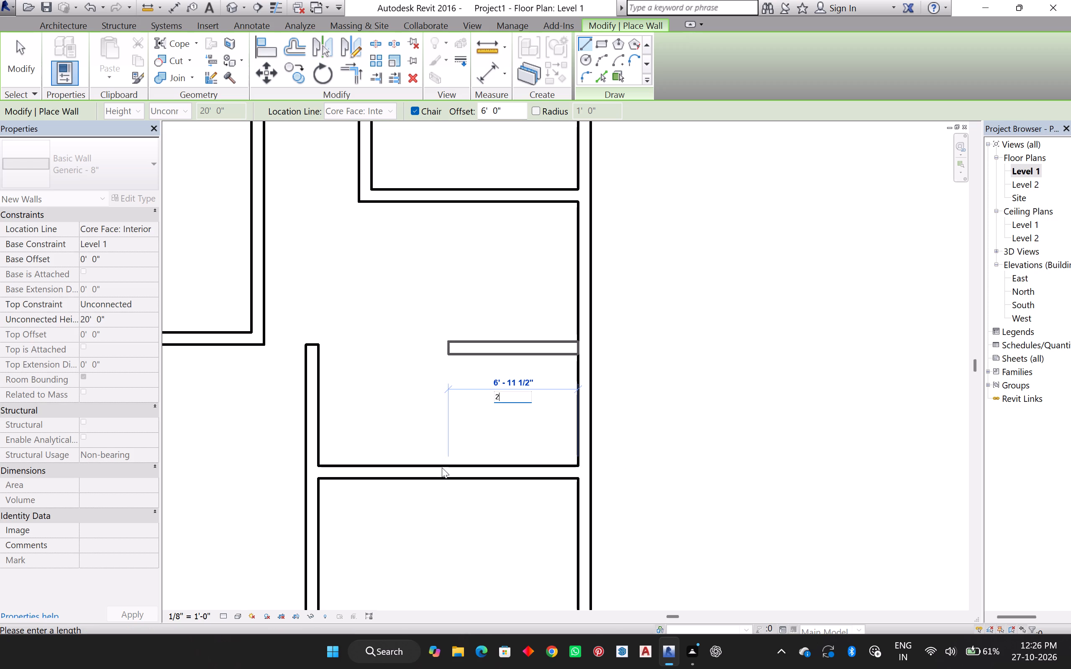
pyautogui.press('BackSpace')
pyautogui.press('7')
pyautogui.press("'")
pyautogui.press('1')
pyautogui.write('"{')
pyautogui.press('BackSpace')
pyautogui.press('Return')
pyautogui.press('Escape')
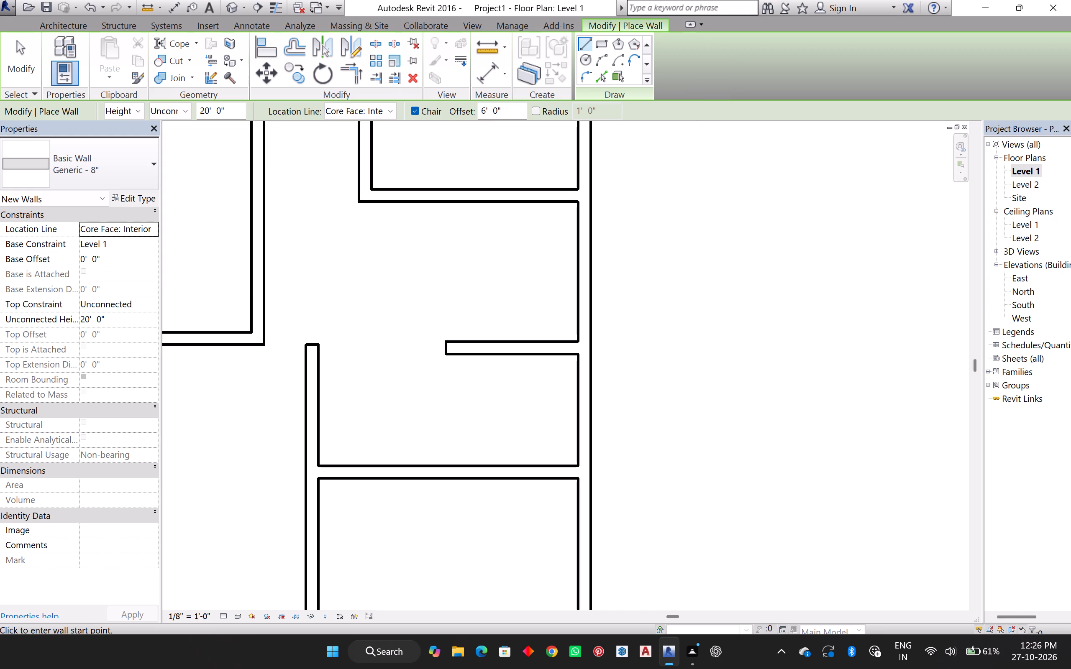
# Draw a 6' 0" long 8" north-south wall offset 7' 1" inside the east exterior wall, from the short east-west wall to the southeast room's north wall.
pyautogui.click(483, 111)
pyautogui.press('Right')
pyautogui.press('7')
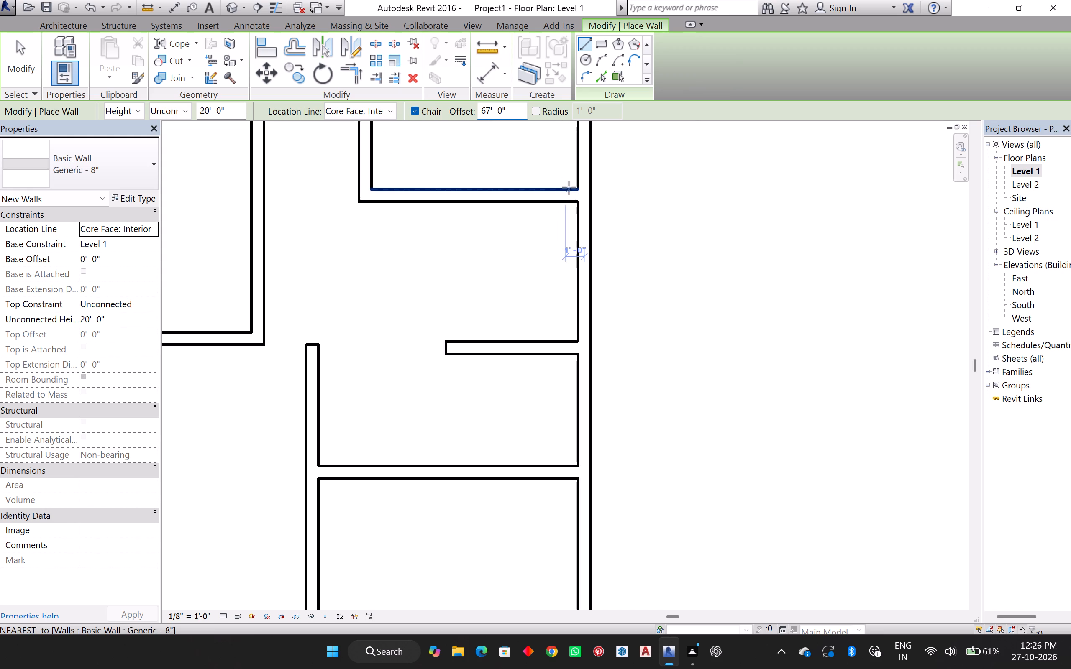
pyautogui.press('BackSpace')
pyautogui.press('BackSpace')
pyautogui.press('7')
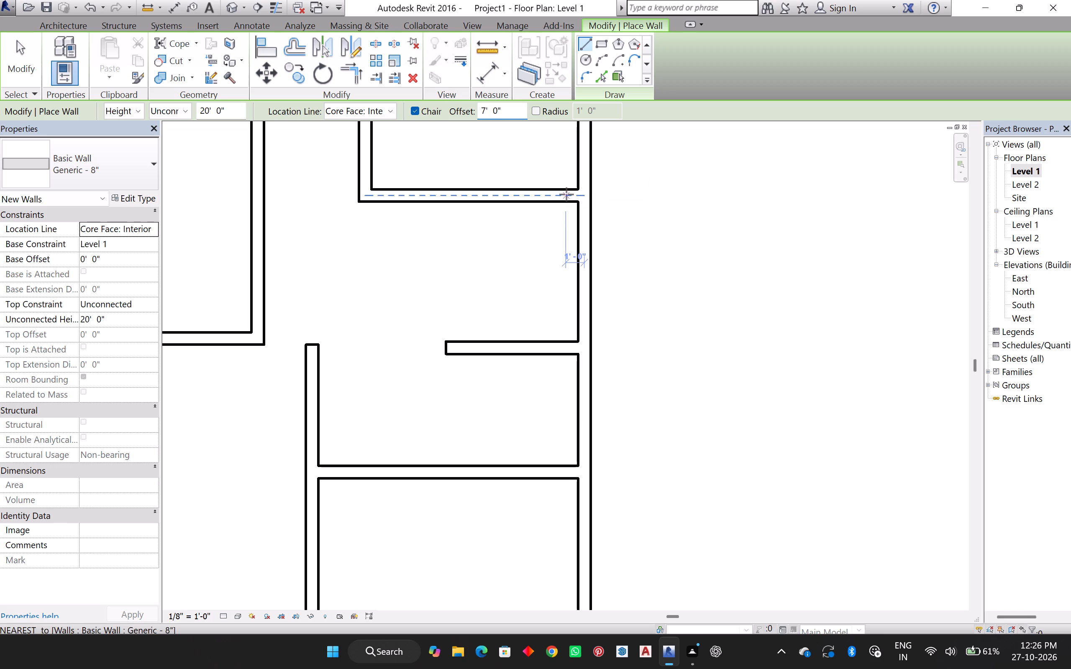
pyautogui.click(498, 108)
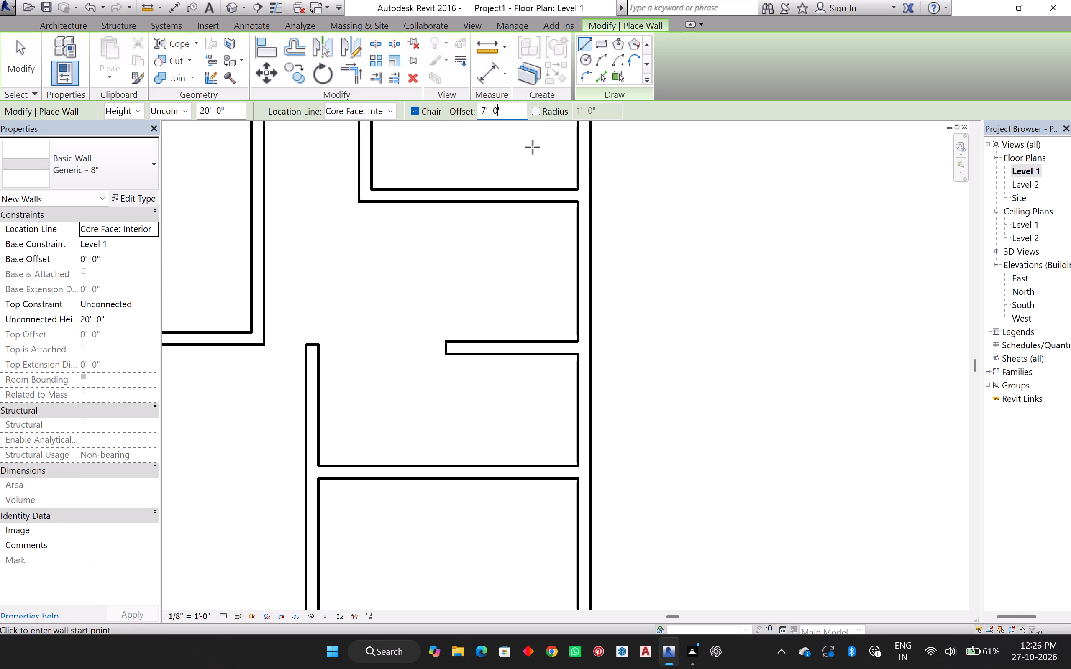
pyautogui.press('BackSpace')
pyautogui.press('1')
pyautogui.press('Return')
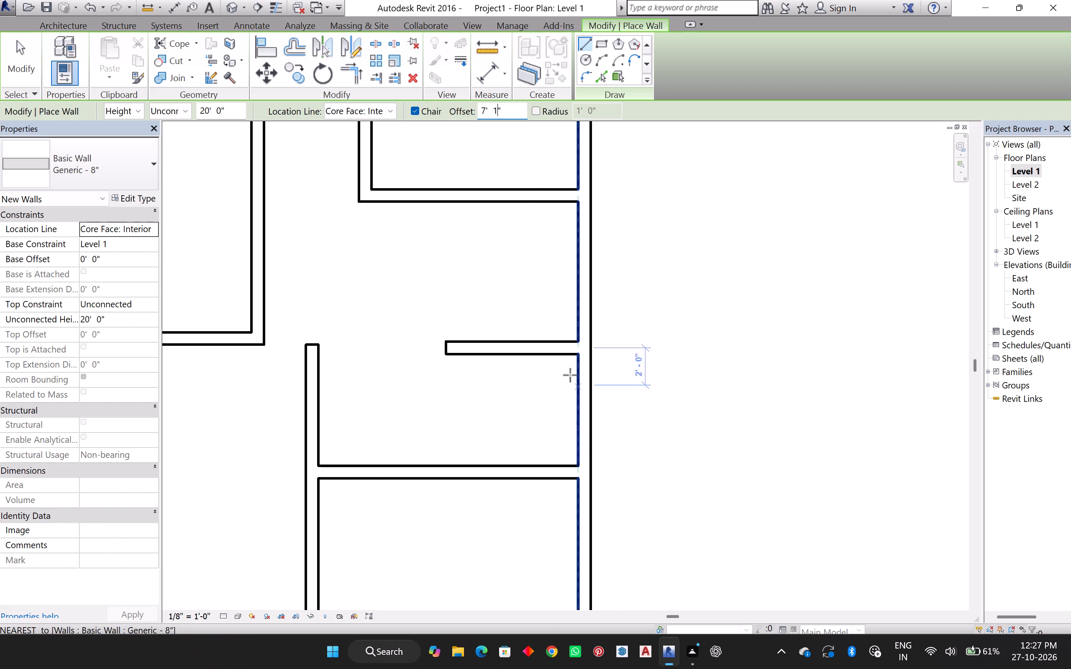
pyautogui.click(577, 355)
pyautogui.press('space')
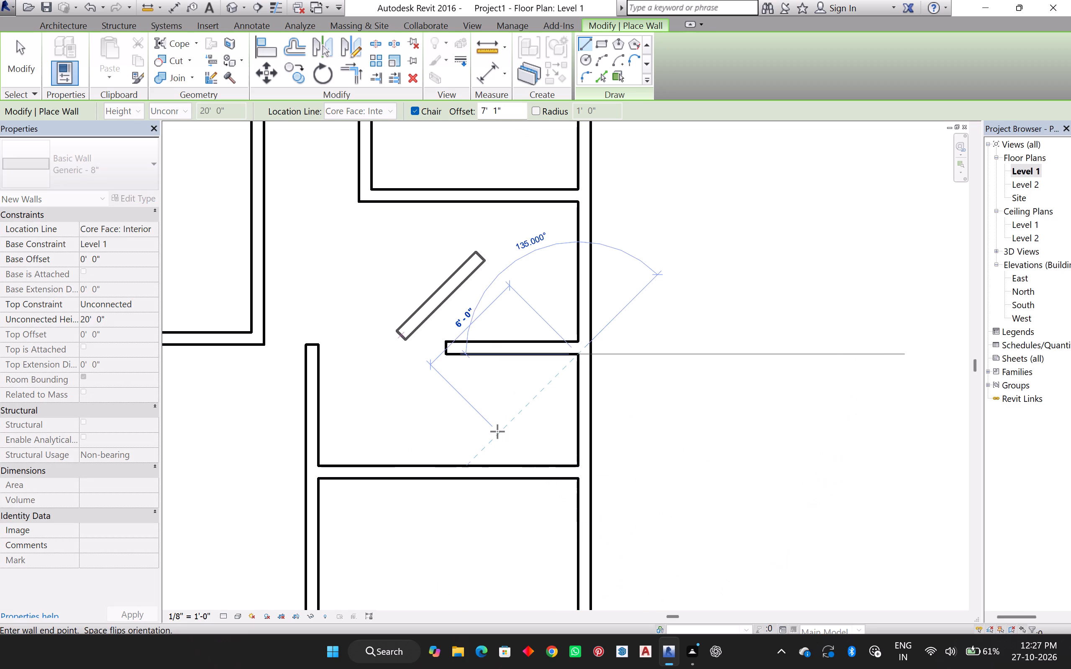
pyautogui.click(575, 467)
pyautogui.press('Escape')
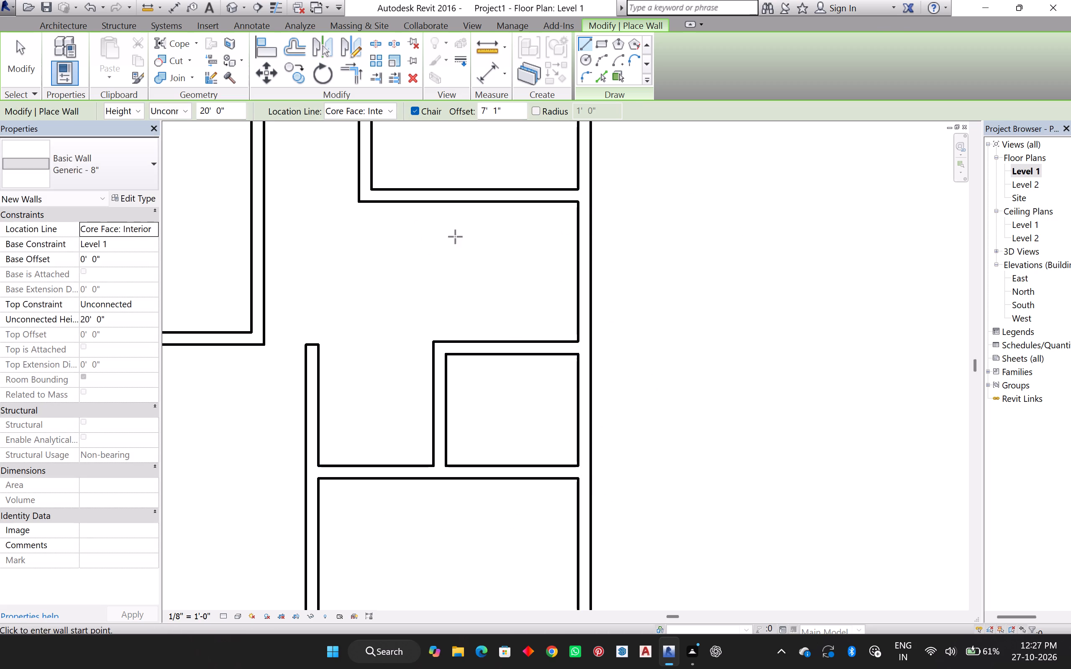
# Measure the inside north-south depth of the new small east room along its west wall.
pyautogui.click(487, 57)
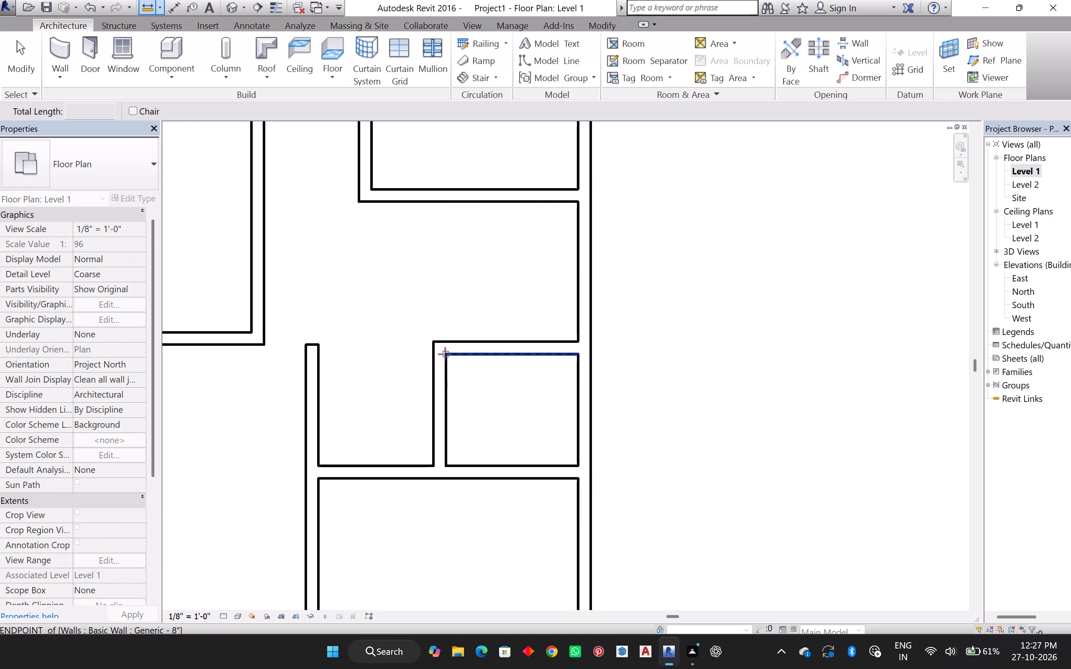
pyautogui.click(445, 354)
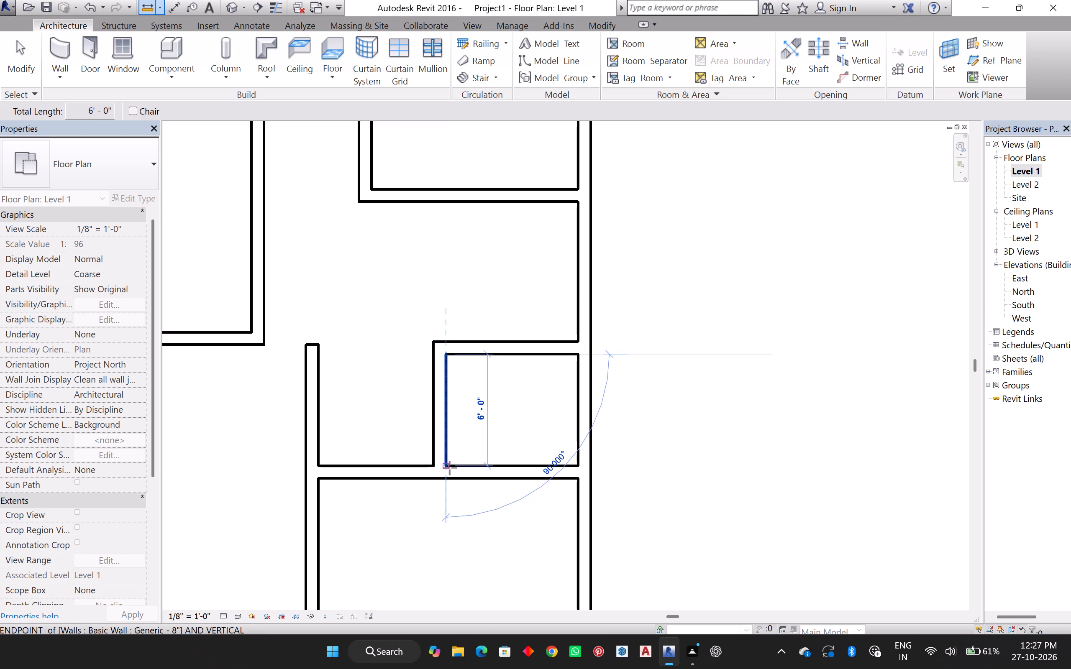
pyautogui.press('Escape')
# Examine the overall wall layout and the open area between the small east room and the free-ended north-south wall.
pyautogui.moveTo(384, 396); pyautogui.dragTo(413, 392, button='middle')
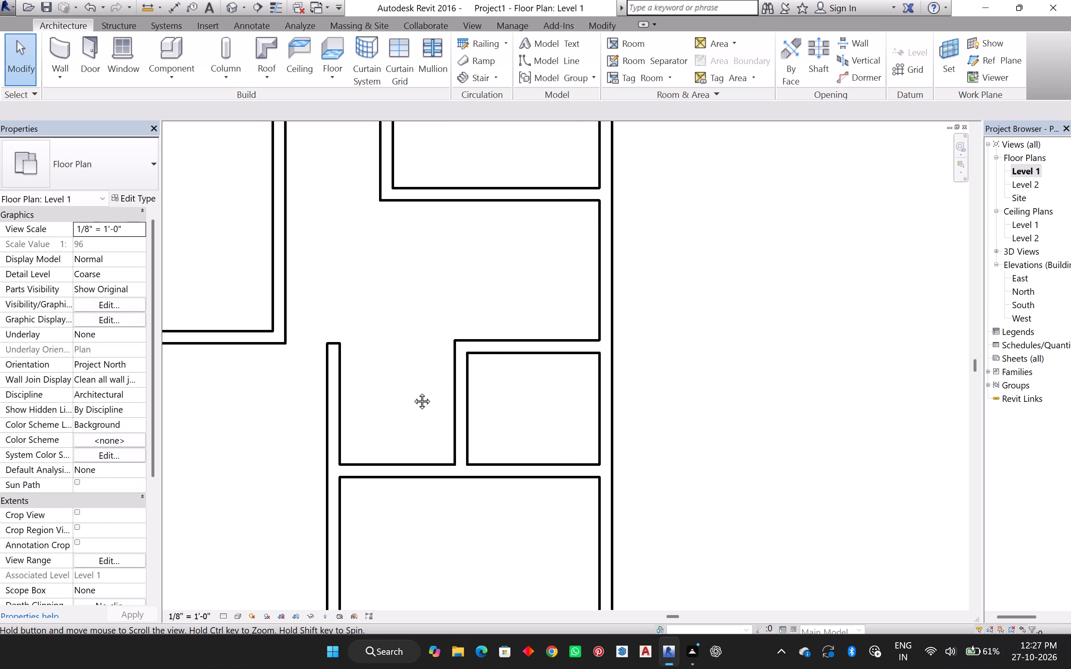
pyautogui.moveTo(413, 392); pyautogui.dragTo(471, 388, button='middle')
pyautogui.middleClick(474, 388)
pyautogui.middleClick(479, 390)
pyautogui.middleClick(482, 393)
pyautogui.middleClick(482, 393)
pyautogui.scroll(2, 509, 383)
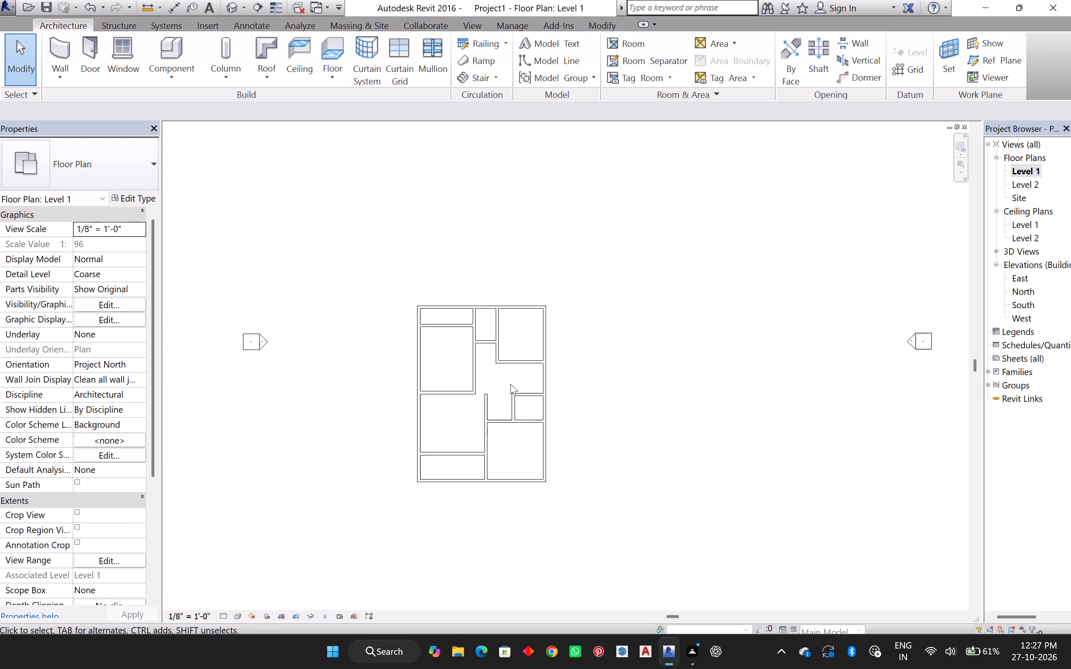
pyautogui.scroll(5, 510, 384)
pyautogui.scroll(7, 464, 374)
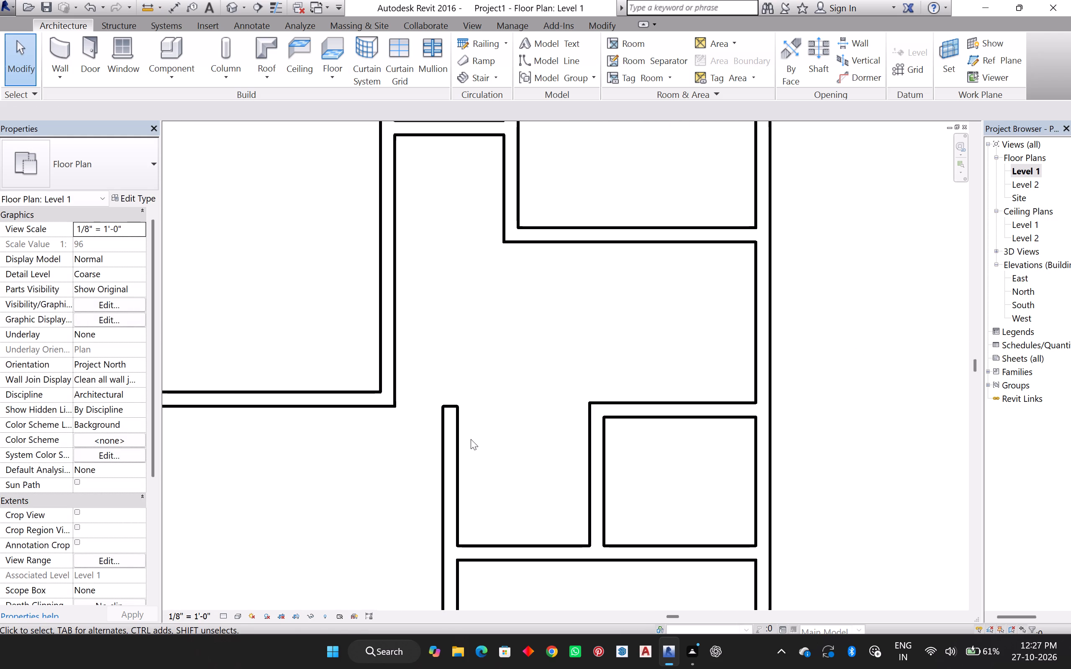
pyautogui.moveTo(471, 439); pyautogui.dragTo(544, 430, button='middle')
pyautogui.scroll(2, 513, 429)
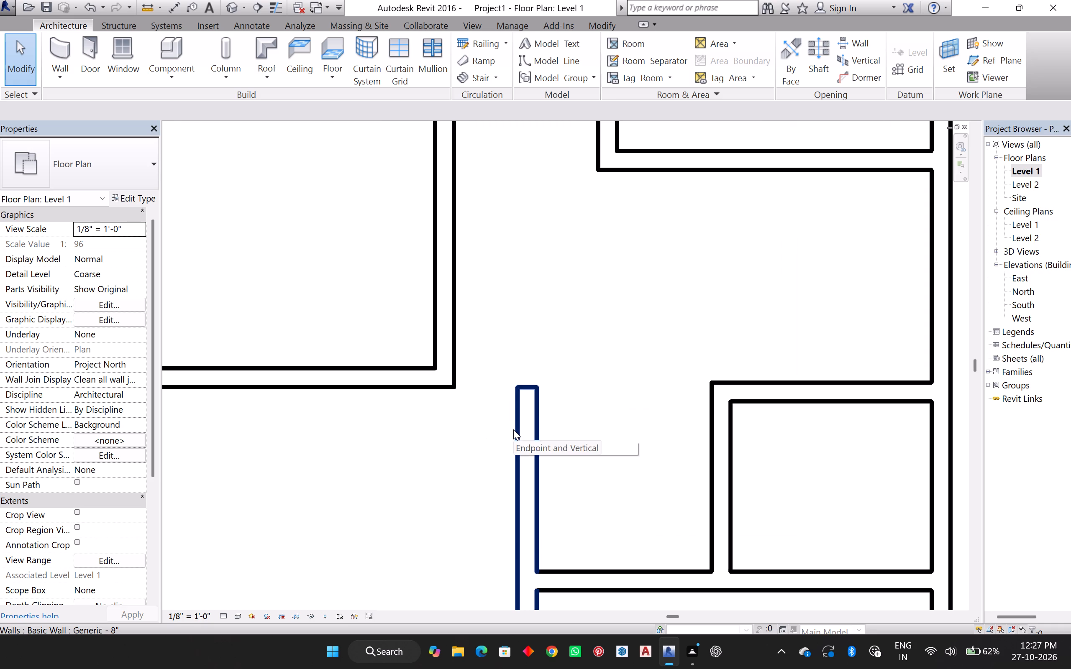
pyautogui.scroll(-3, 582, 406)
pyautogui.moveTo(592, 425); pyautogui.dragTo(563, 404, button='middle')
pyautogui.scroll(-2, 556, 432)
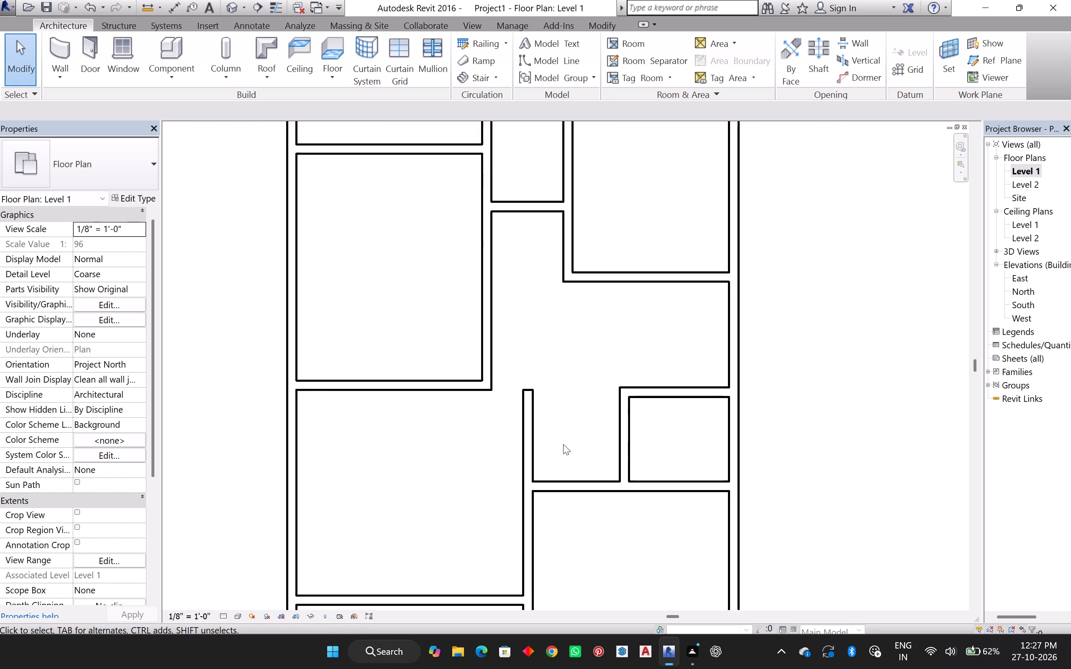
pyautogui.scroll(-2, 563, 444)
pyautogui.moveTo(572, 443); pyautogui.dragTo(557, 354, button='middle')
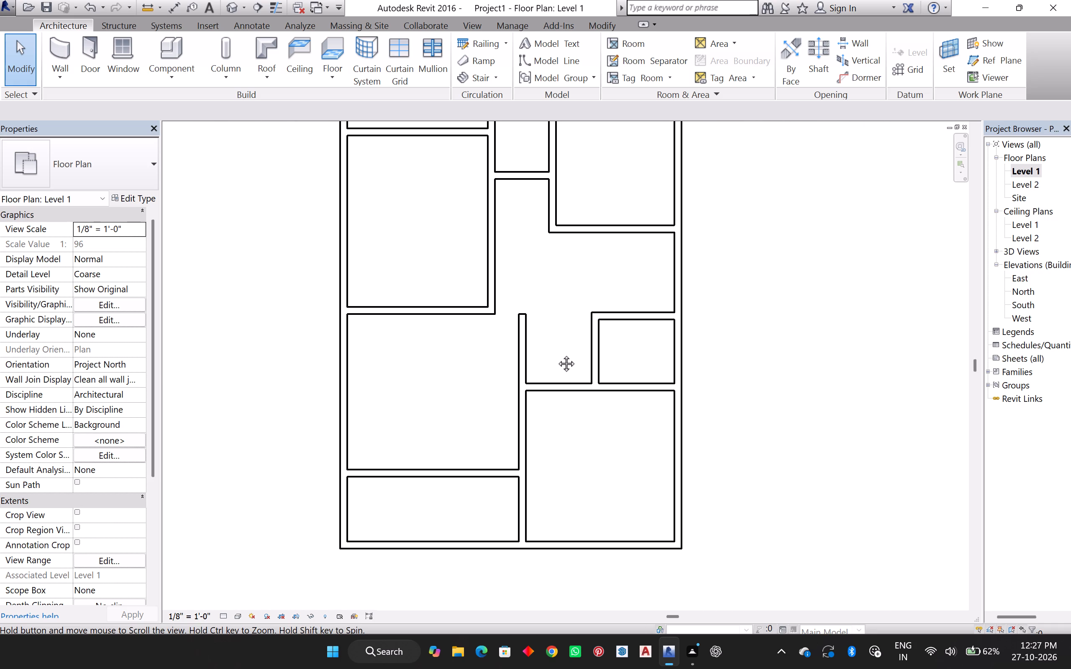
pyautogui.moveTo(557, 354); pyautogui.dragTo(557, 360, button='middle')
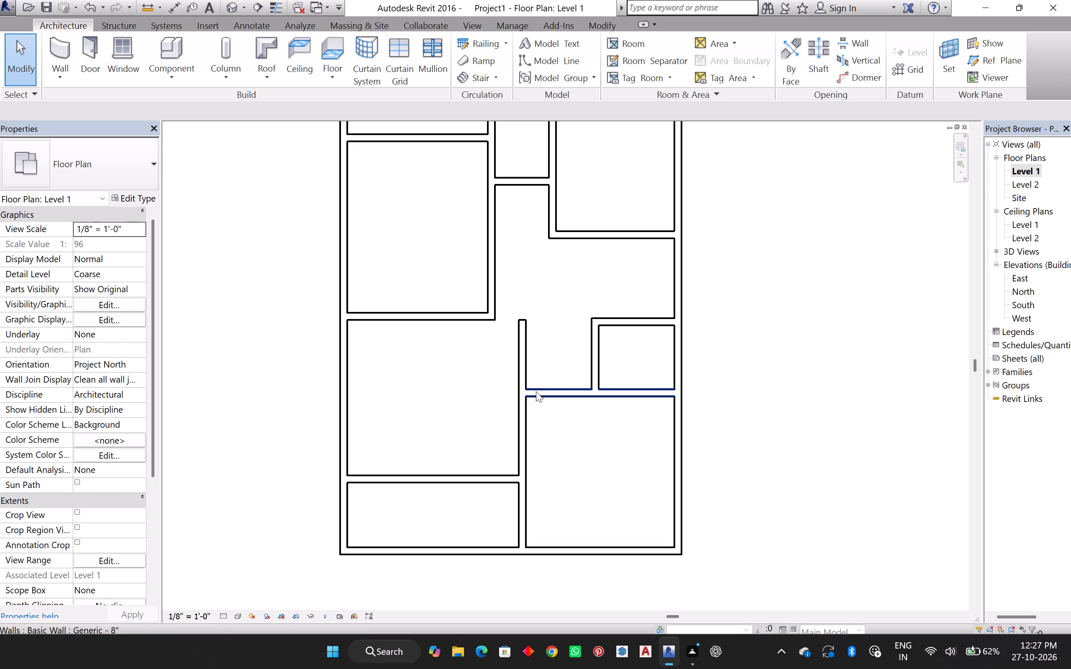
pyautogui.scroll(2, 558, 338)
pyautogui.moveTo(552, 348); pyautogui.dragTo(530, 368, button='middle')
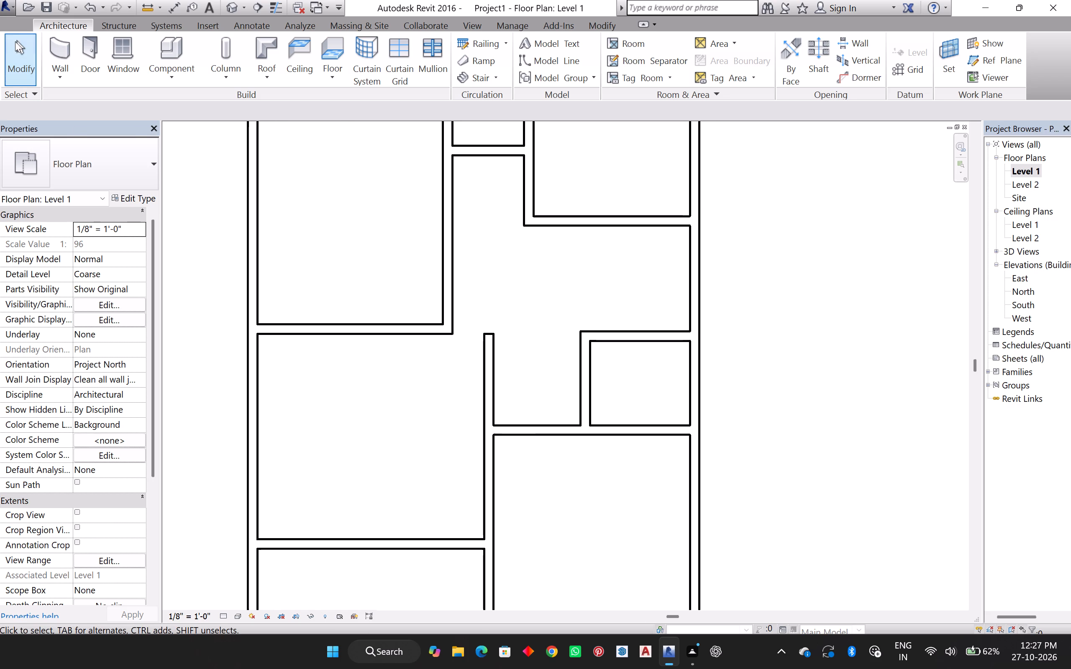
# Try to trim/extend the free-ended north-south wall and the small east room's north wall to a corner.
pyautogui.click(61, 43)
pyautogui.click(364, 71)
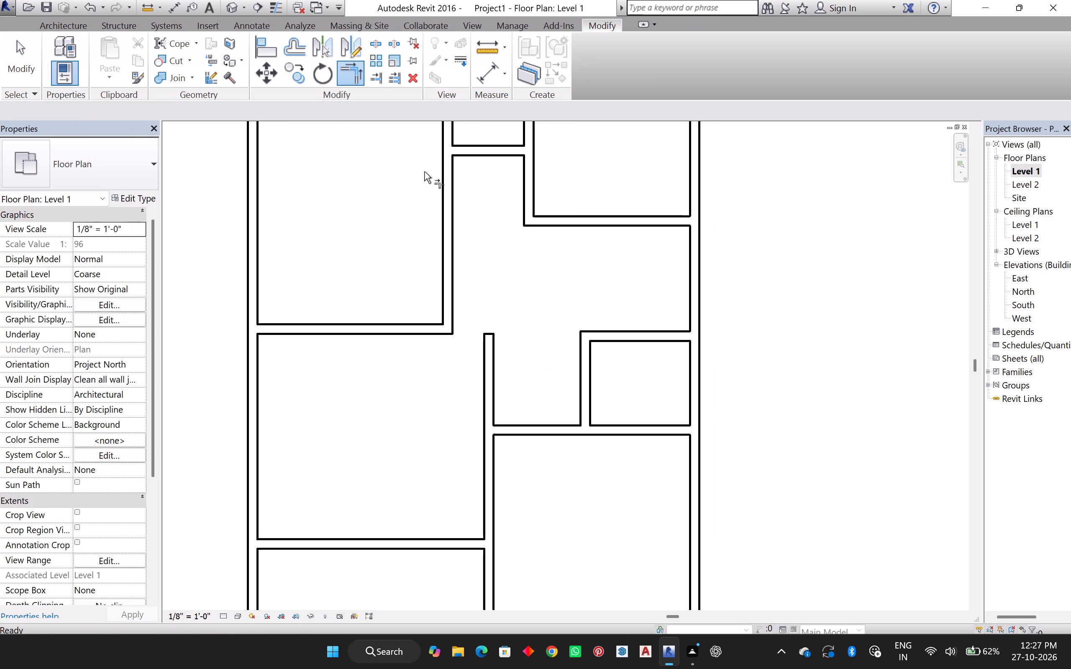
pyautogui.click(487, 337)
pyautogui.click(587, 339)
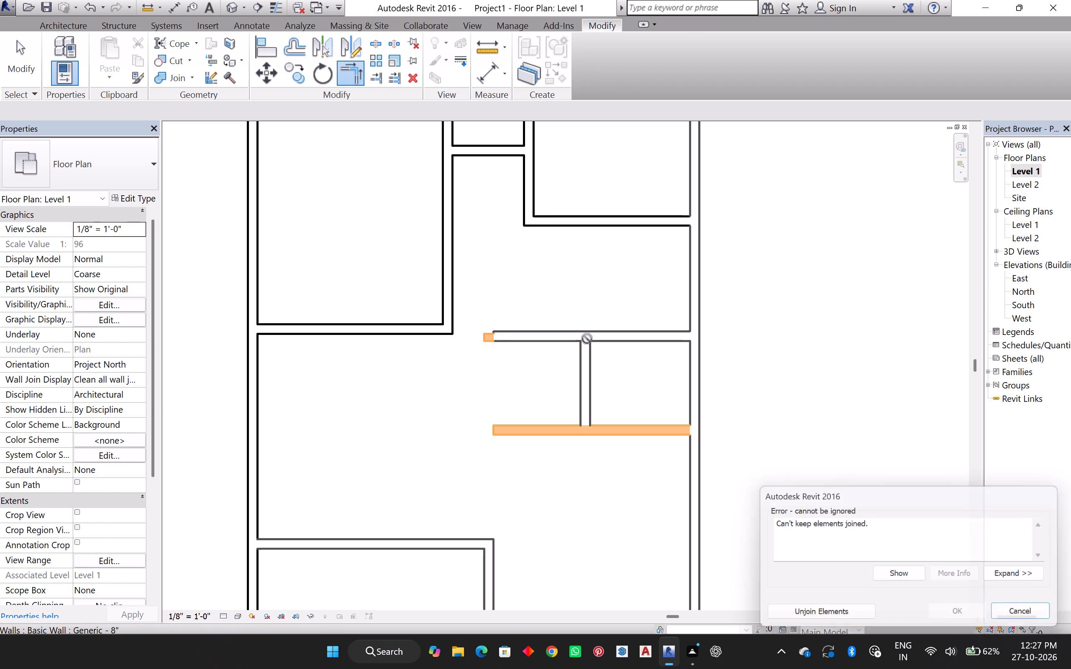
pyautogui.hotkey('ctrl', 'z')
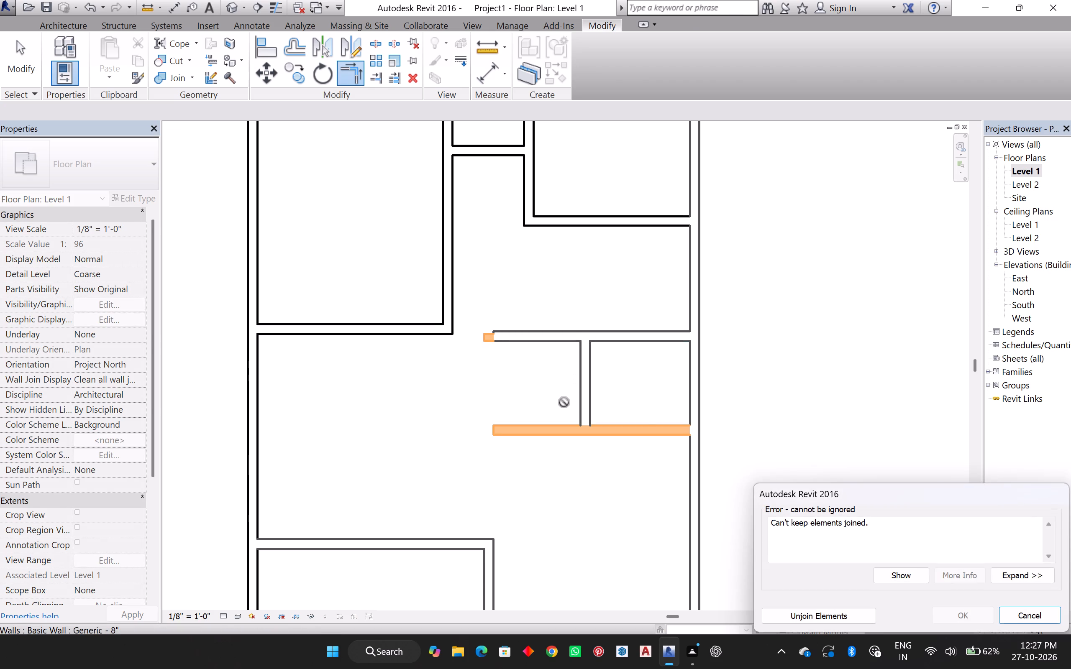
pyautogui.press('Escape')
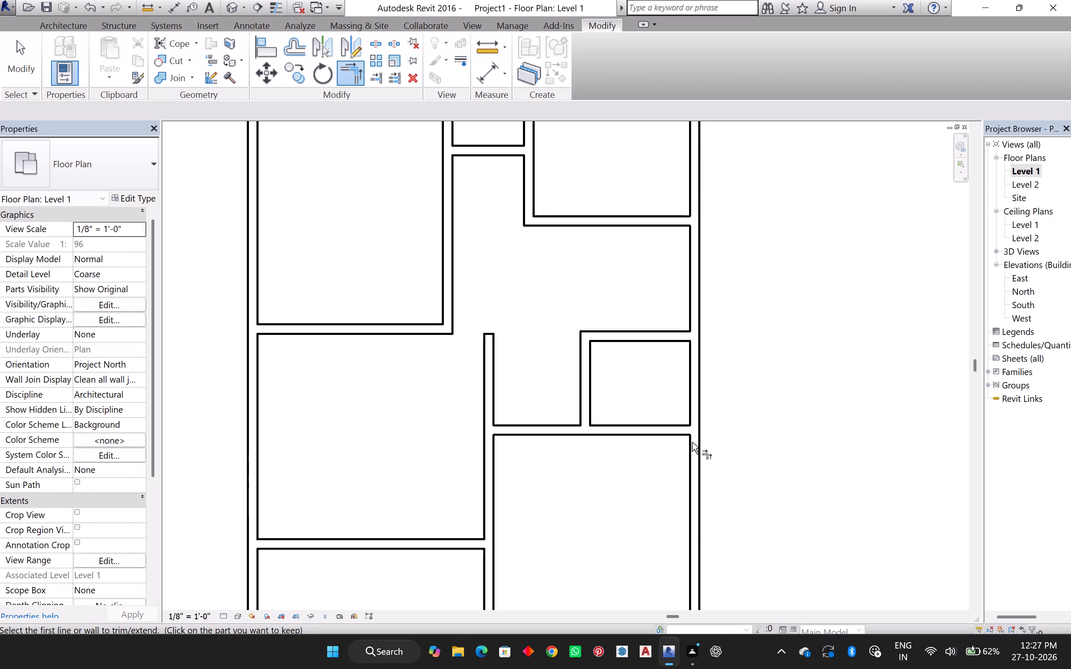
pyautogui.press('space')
# Draw an 8" east-west wall offset 6' 0" north of the southeast room's north wall, spanning from the small east room to the free-ended wall.
pyautogui.click(59, 26)
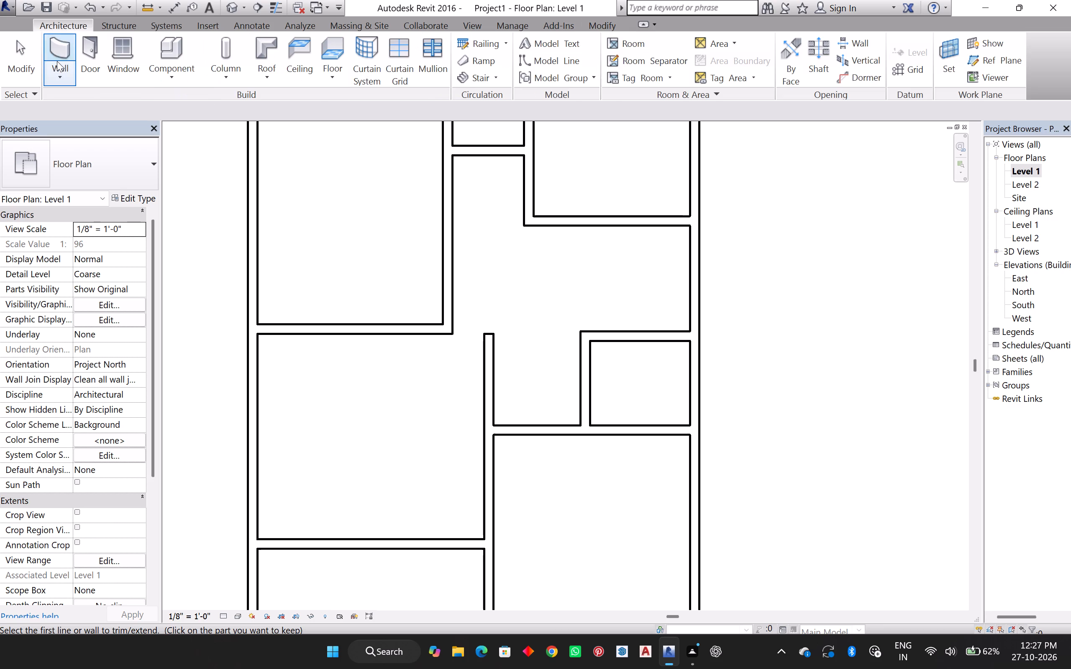
pyautogui.click(57, 61)
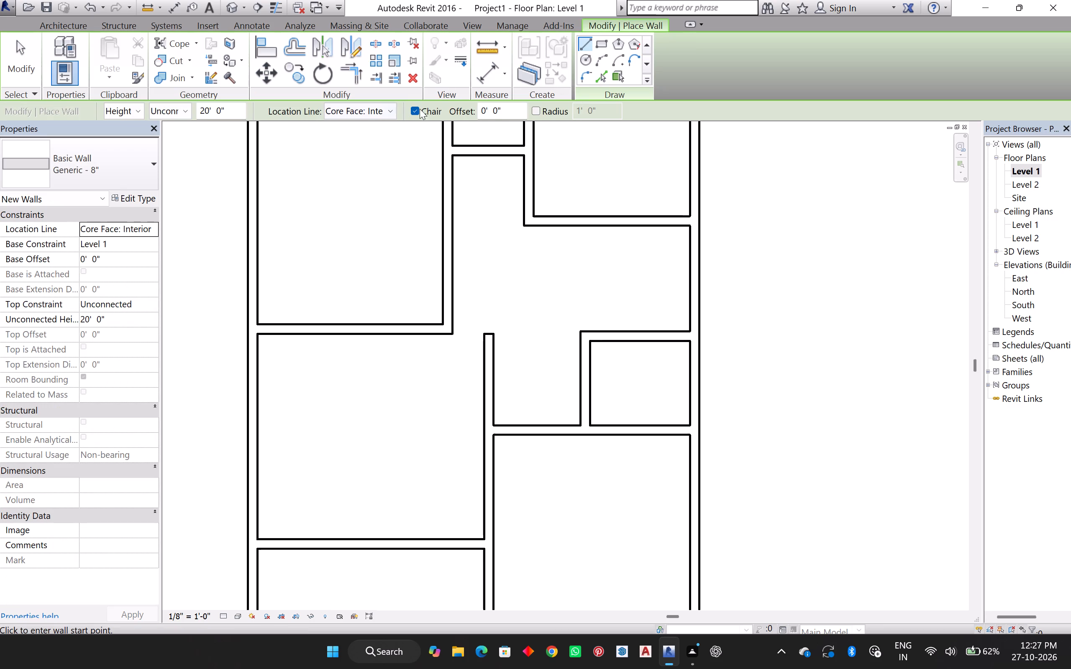
pyautogui.click(497, 111)
pyautogui.press('BackSpace')
pyautogui.press('Escape')
pyautogui.click(498, 107)
pyautogui.press('BackSpace')
pyautogui.press('BackSpace')
pyautogui.press('BackSpace')
pyautogui.press('BackSpace')
pyautogui.press('BackSpace')
pyautogui.press('BackSpace')
pyautogui.press('BackSpace')
pyautogui.press('BackSpace')
pyautogui.press('BackSpace')
pyautogui.press('BackSpace')
pyautogui.press('BackSpace')
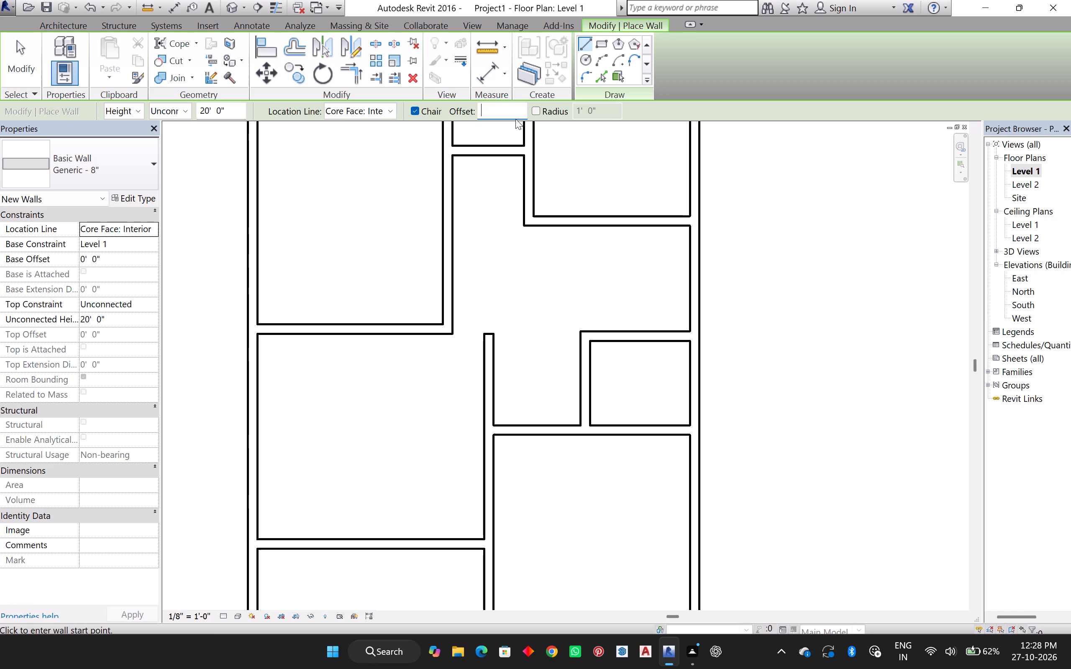
pyautogui.press('6')
pyautogui.press("'")
pyautogui.press('BackSpace')
pyautogui.press('Return')
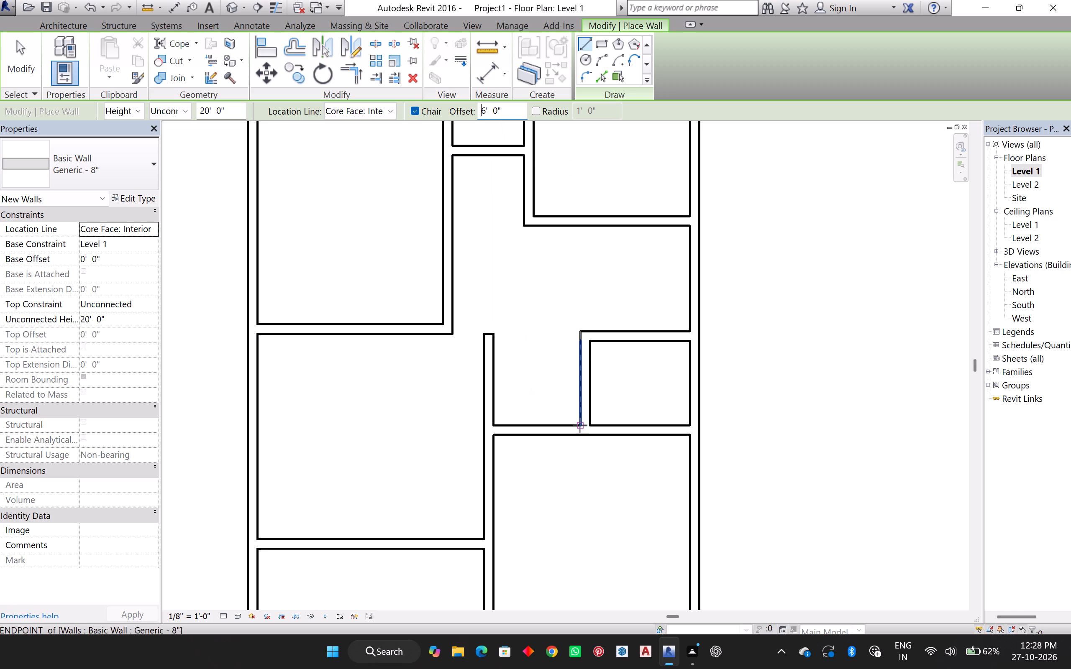
pyautogui.click(579, 330)
pyautogui.press('space')
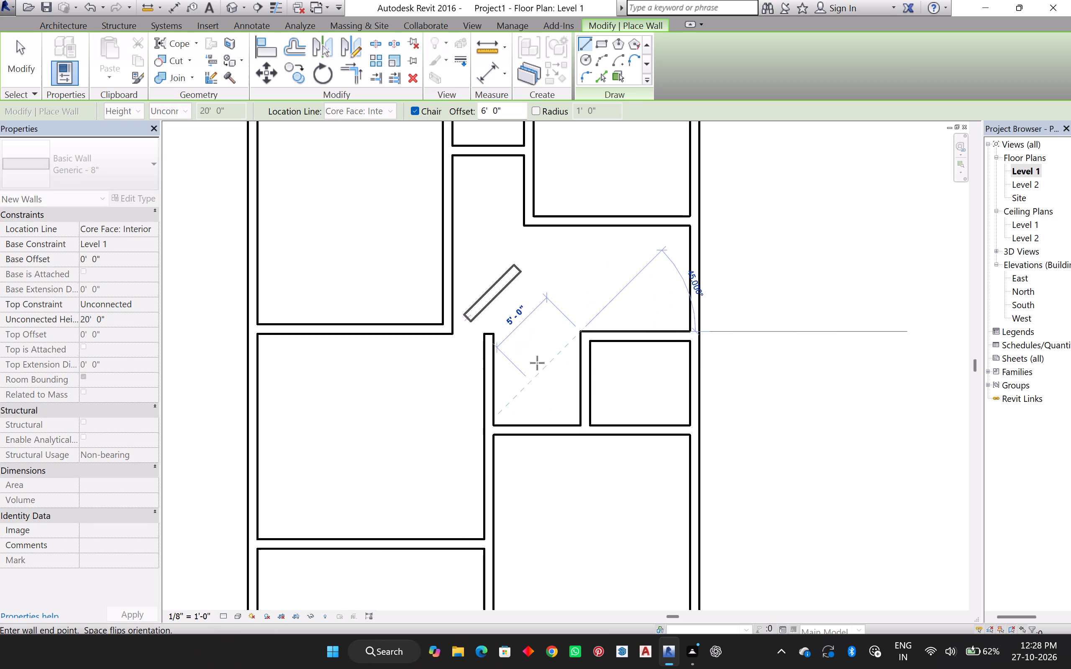
pyautogui.press('Escape')
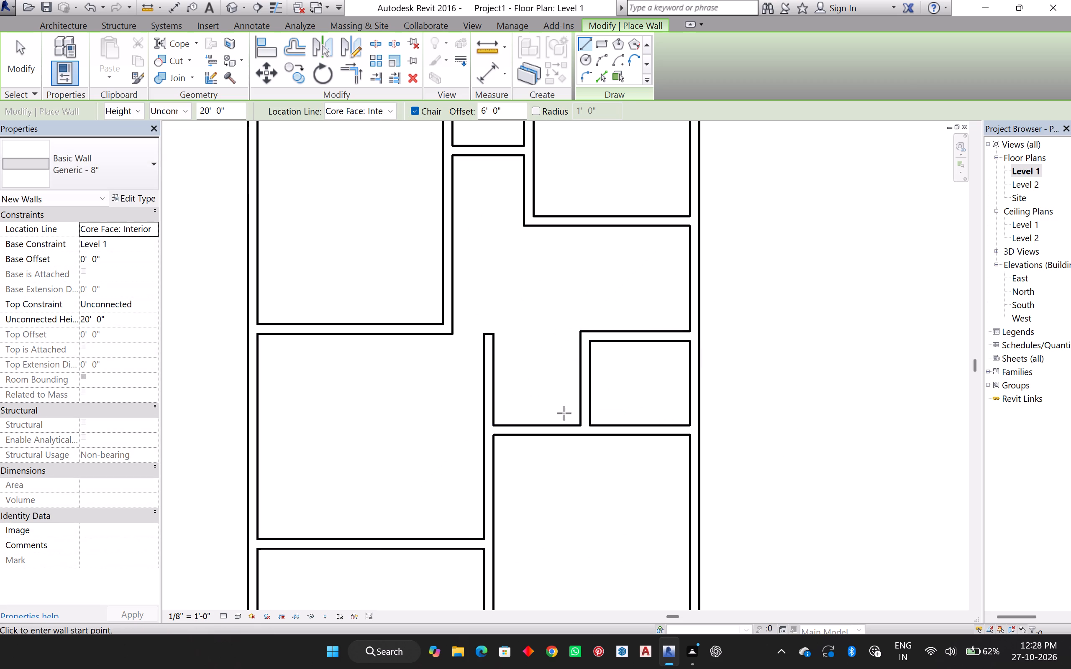
pyautogui.click(579, 420)
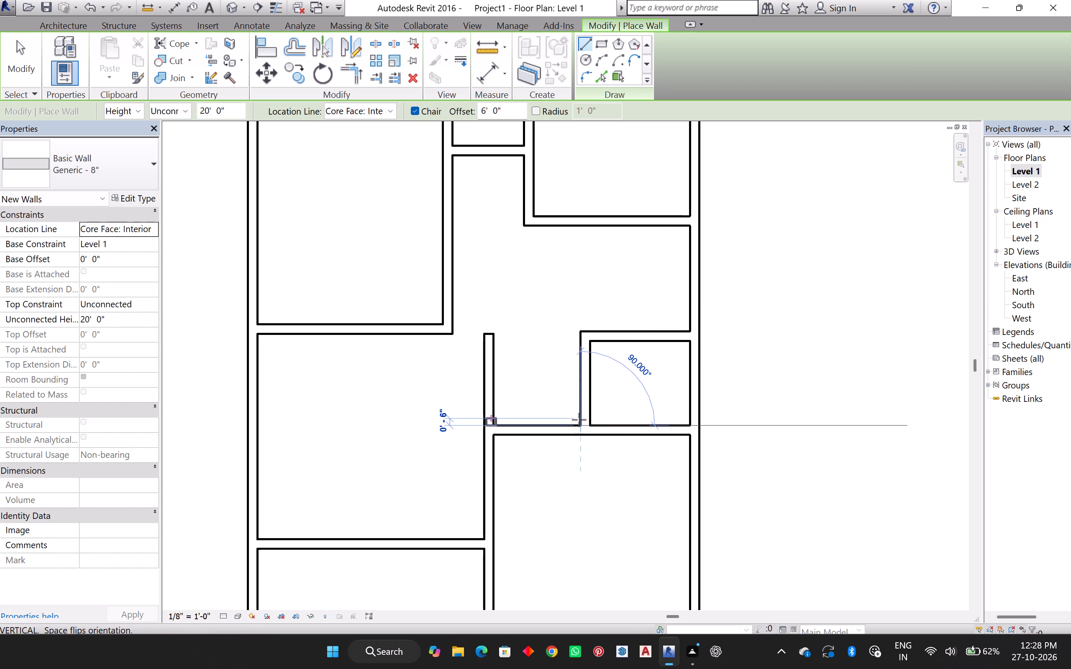
pyautogui.press('space')
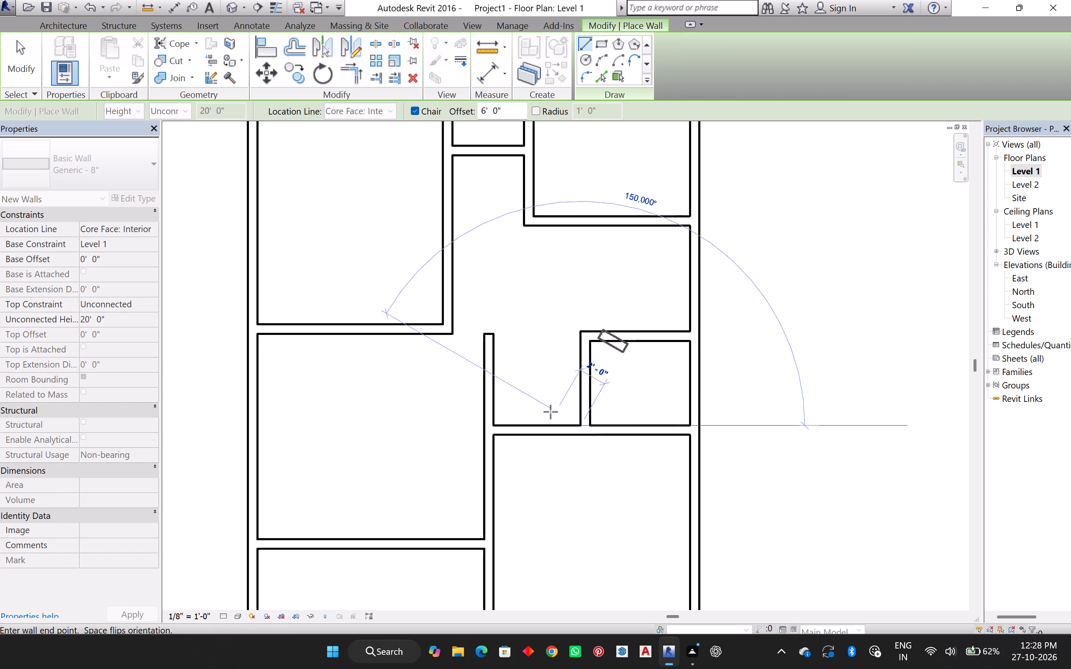
pyautogui.click(495, 426)
pyautogui.press('Escape')
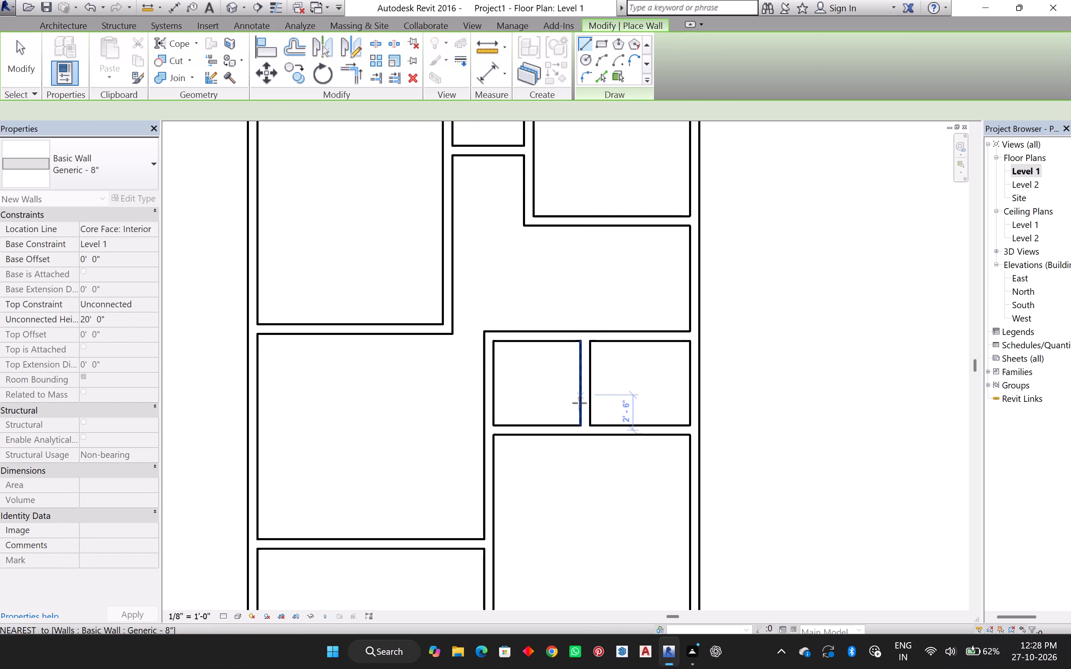
# Measure the inside east-west width of the new small room along its north wall.
pyautogui.click(486, 50)
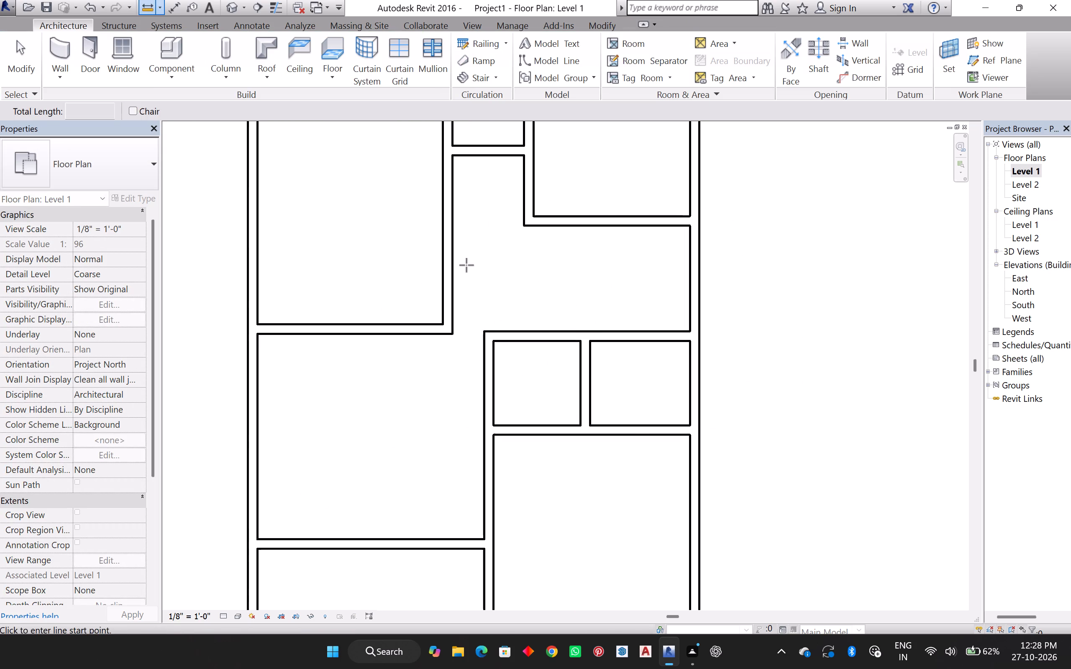
pyautogui.click(495, 343)
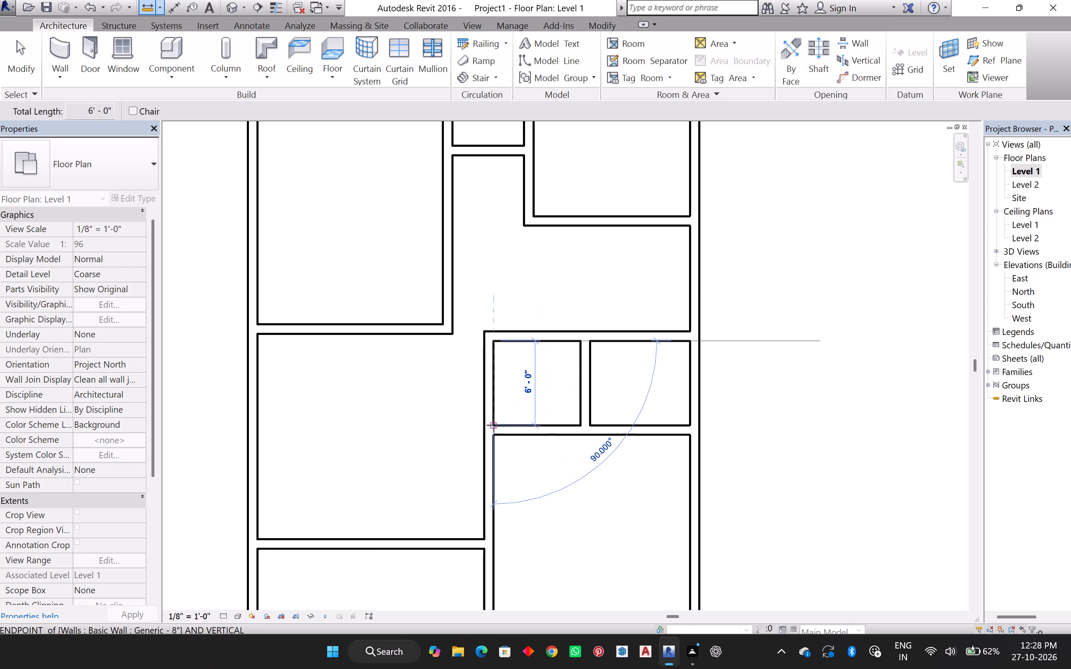
pyautogui.click(578, 341)
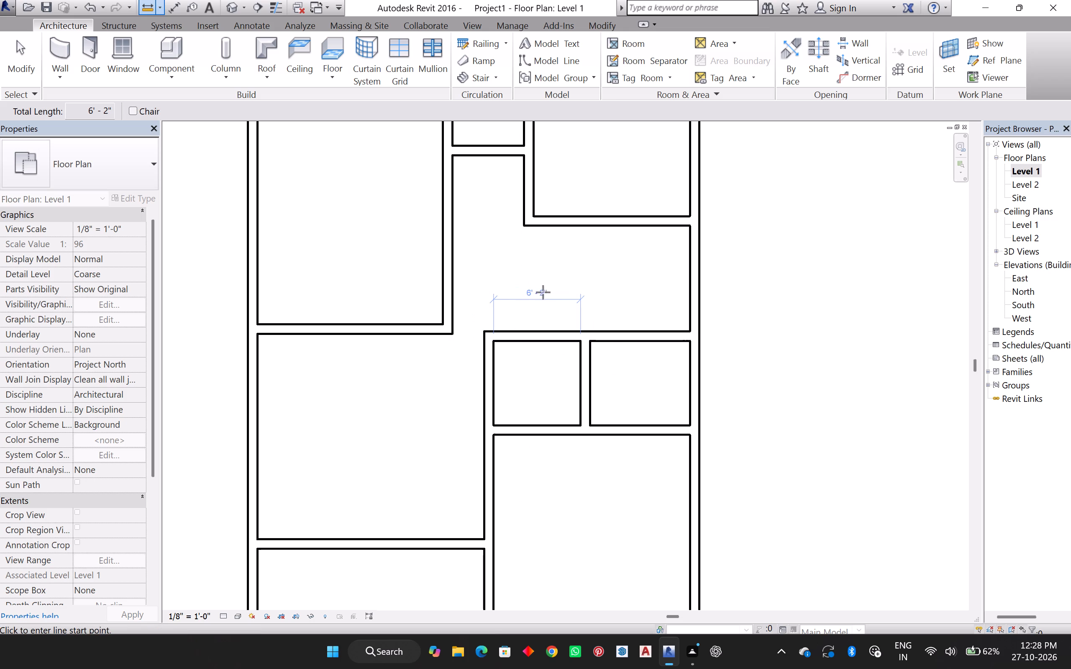
pyautogui.press('Escape')
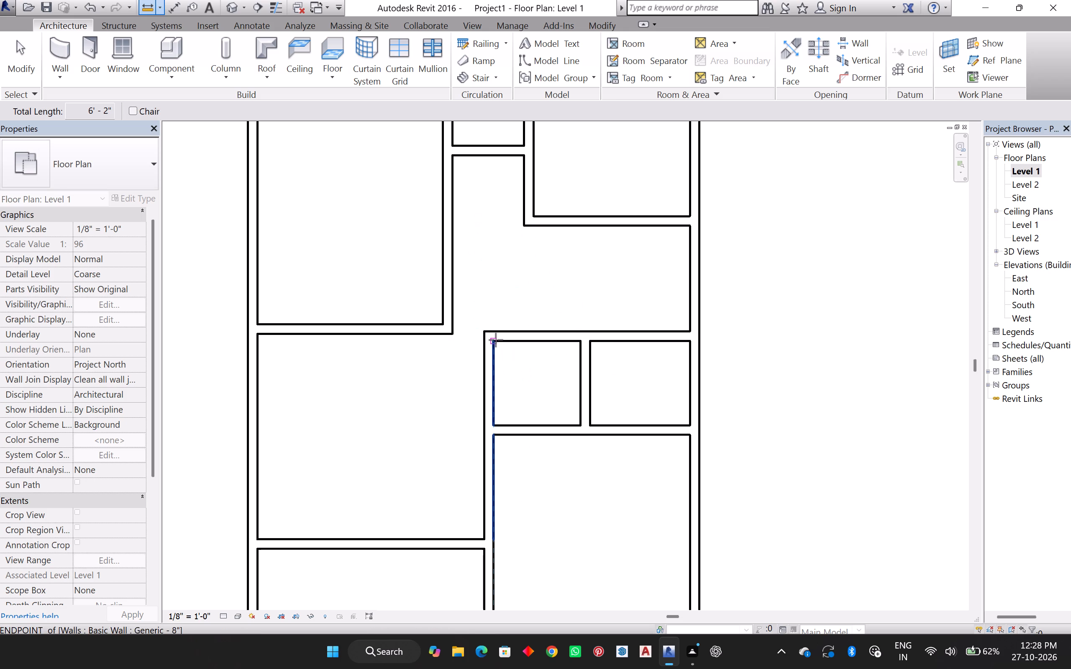
pyautogui.click(495, 342)
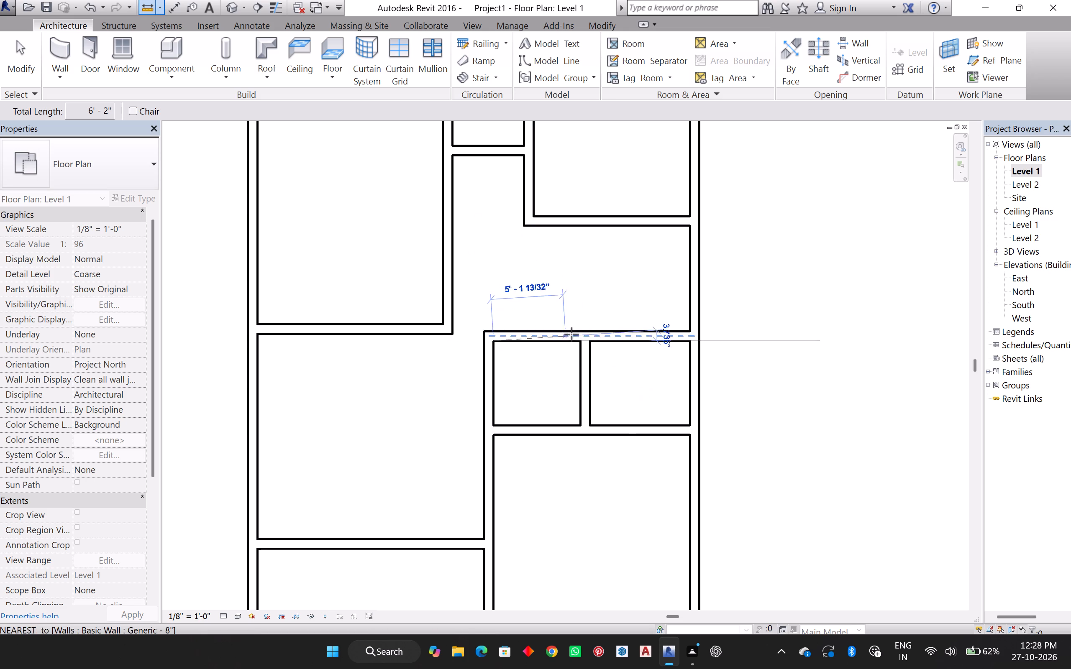
pyautogui.click(579, 341)
pyautogui.press('Escape')
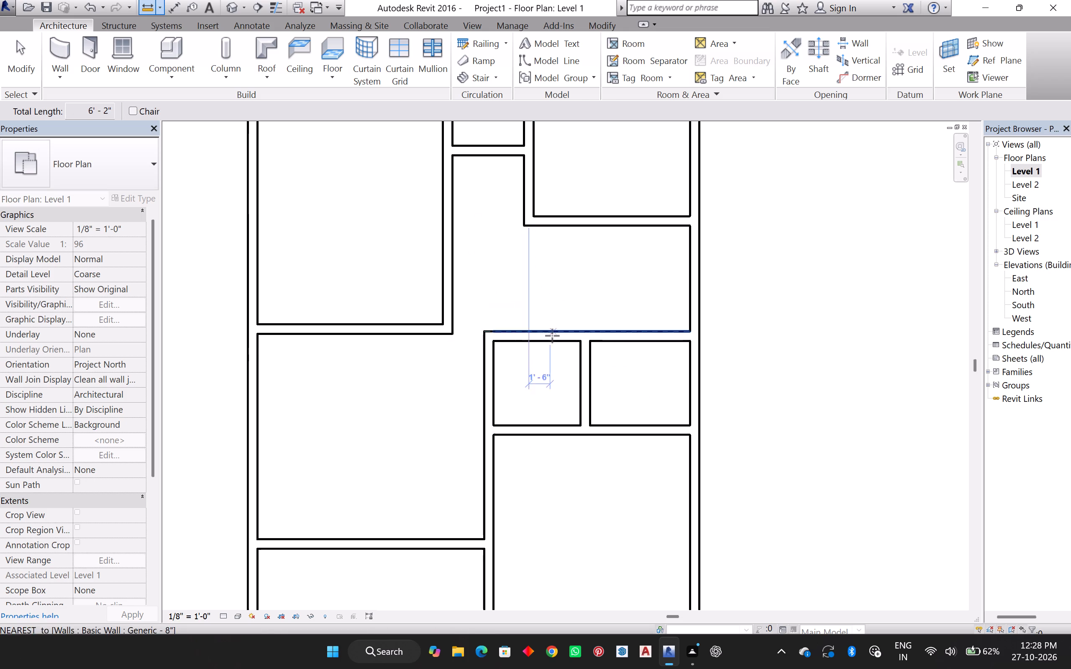
pyautogui.press('space')
pyautogui.press('Escape')
pyautogui.press('Escape')
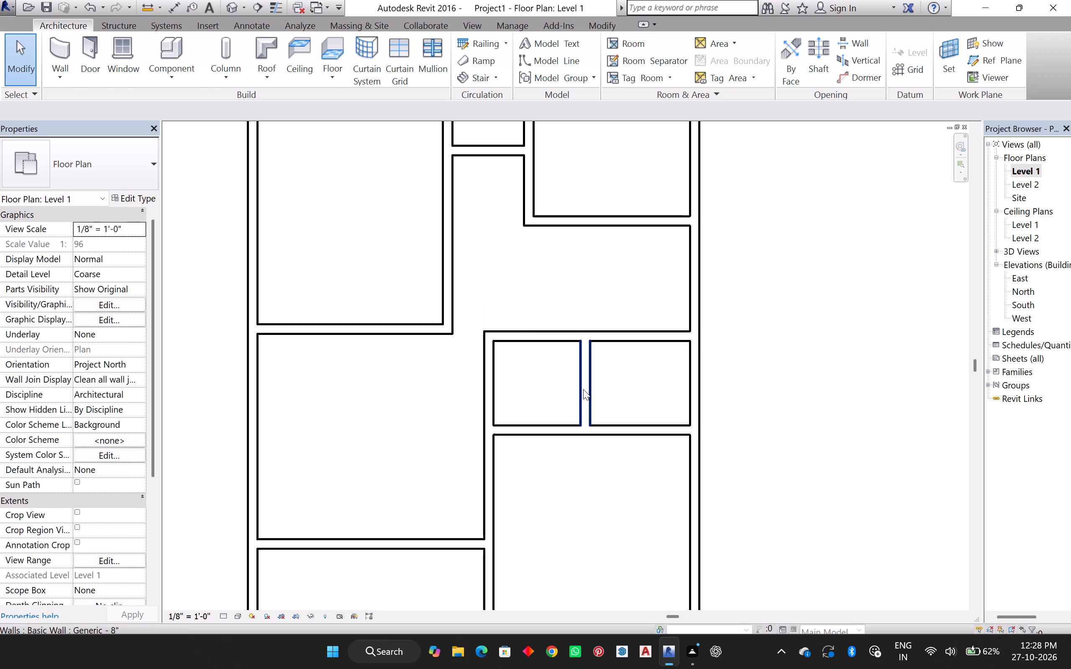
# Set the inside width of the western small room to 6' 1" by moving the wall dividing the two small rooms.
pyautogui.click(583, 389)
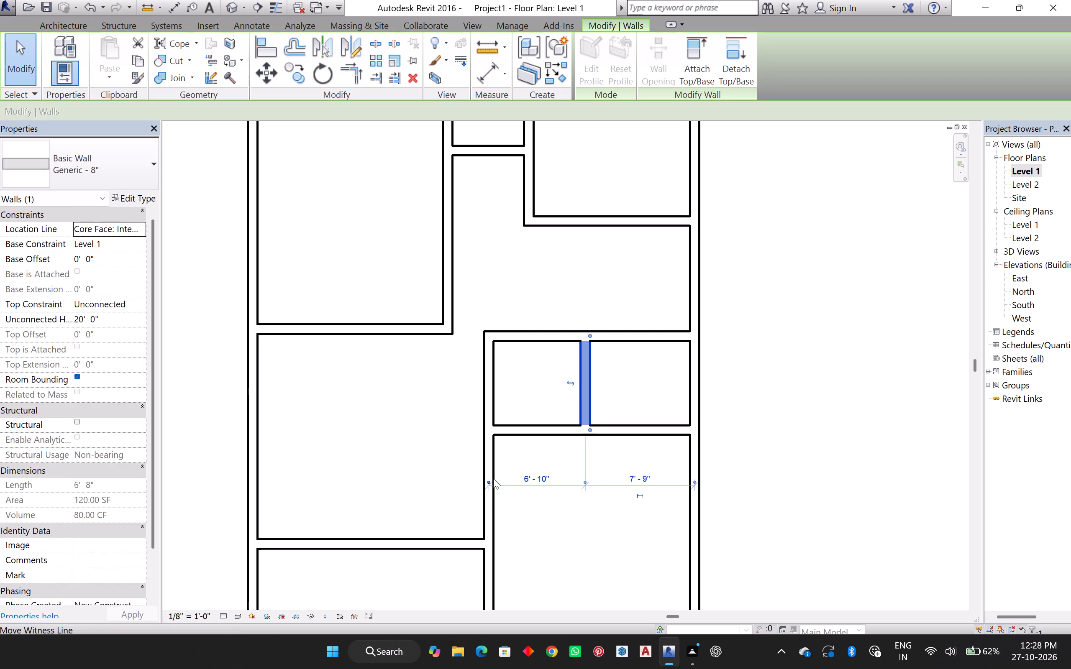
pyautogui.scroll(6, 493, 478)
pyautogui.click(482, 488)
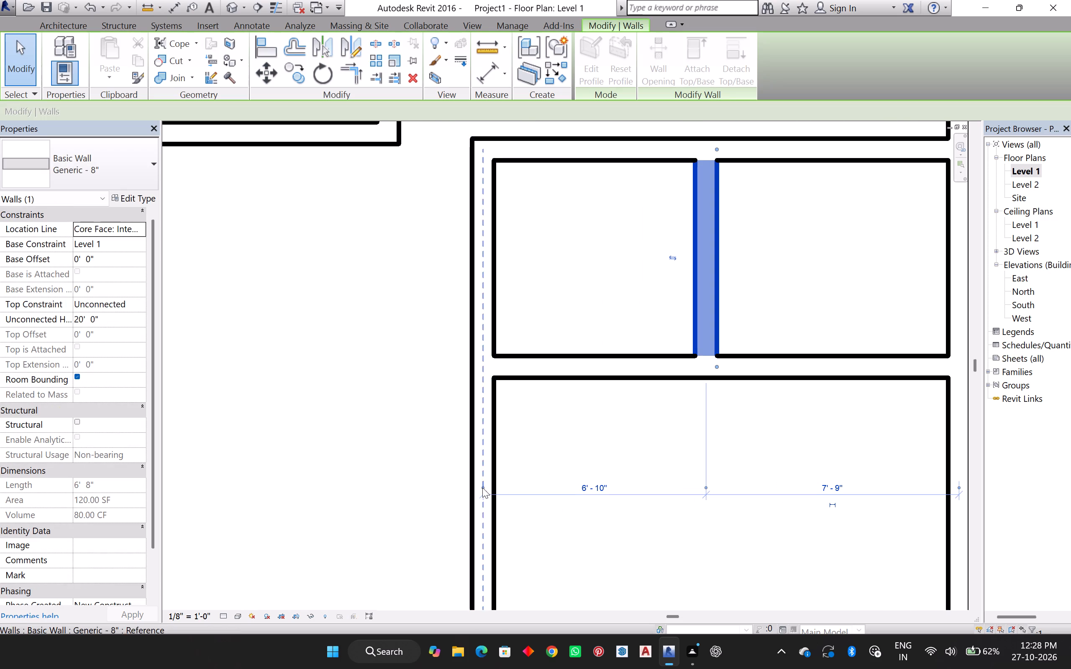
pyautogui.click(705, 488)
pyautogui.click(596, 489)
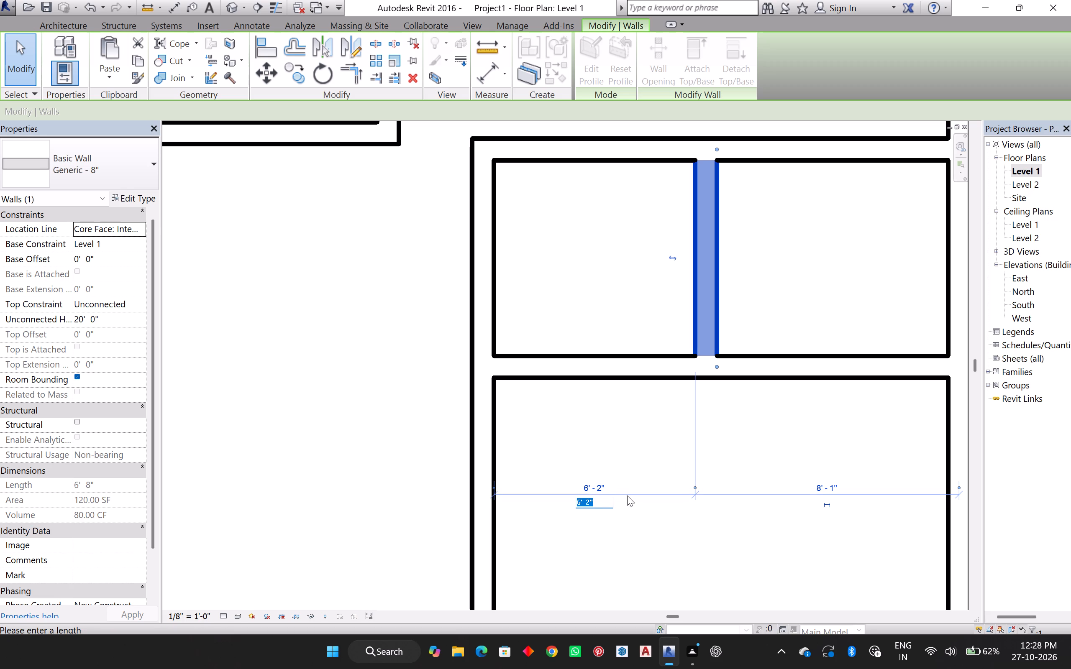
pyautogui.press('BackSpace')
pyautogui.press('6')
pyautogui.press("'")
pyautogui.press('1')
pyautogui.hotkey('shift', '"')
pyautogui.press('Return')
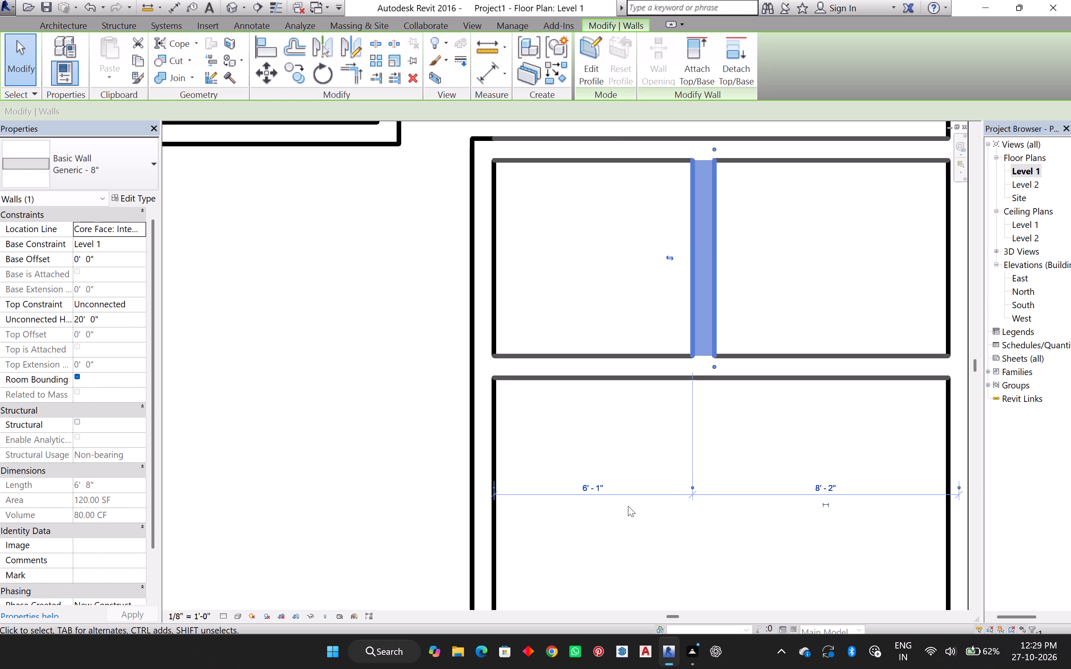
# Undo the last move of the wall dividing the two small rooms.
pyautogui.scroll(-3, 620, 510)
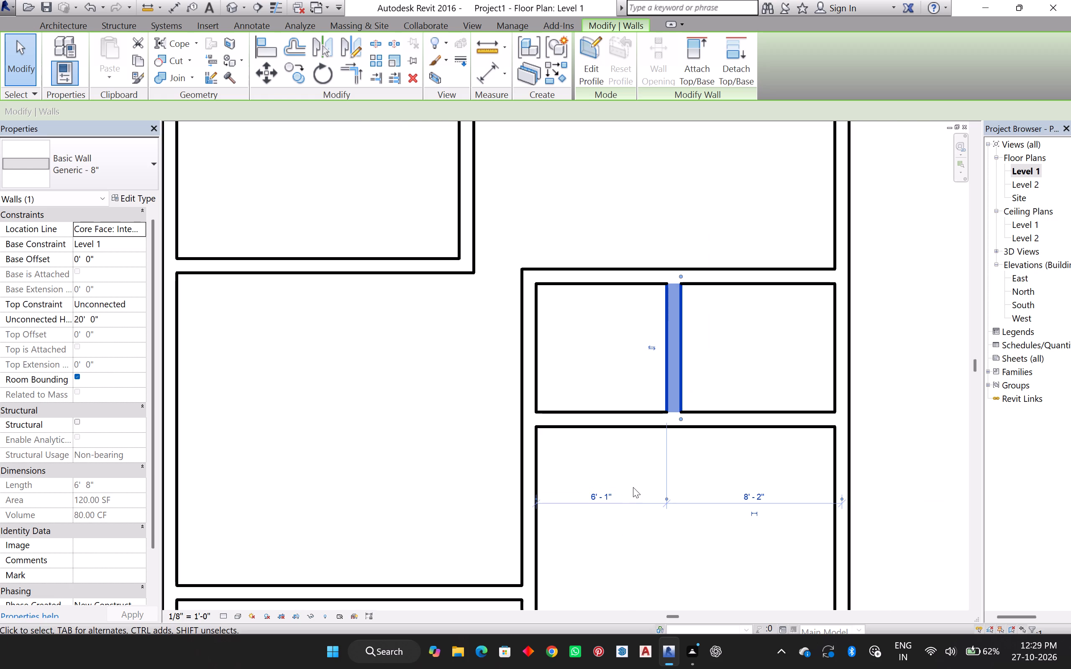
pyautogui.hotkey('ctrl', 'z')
# Examine the walls around the two small rooms and the open central area.
pyautogui.scroll(-3, 646, 285)
pyautogui.moveTo(668, 329); pyautogui.dragTo(663, 352, button='middle')
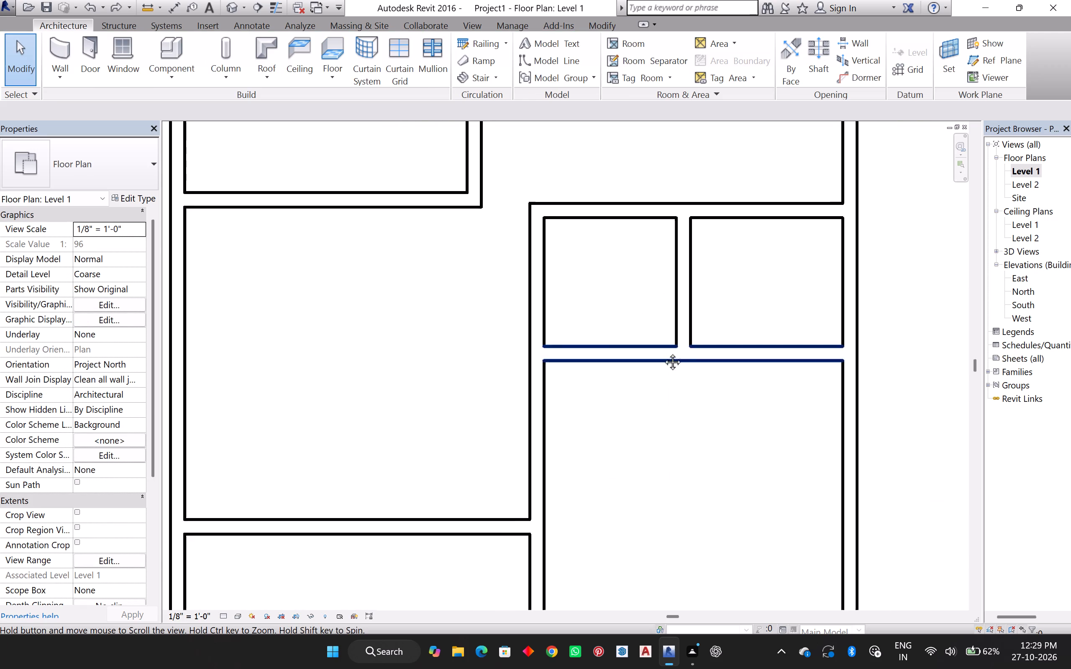
pyautogui.moveTo(663, 352); pyautogui.dragTo(666, 423, button='middle')
pyautogui.scroll(-2, 575, 360)
pyautogui.moveTo(539, 382); pyautogui.dragTo(626, 402, button='middle')
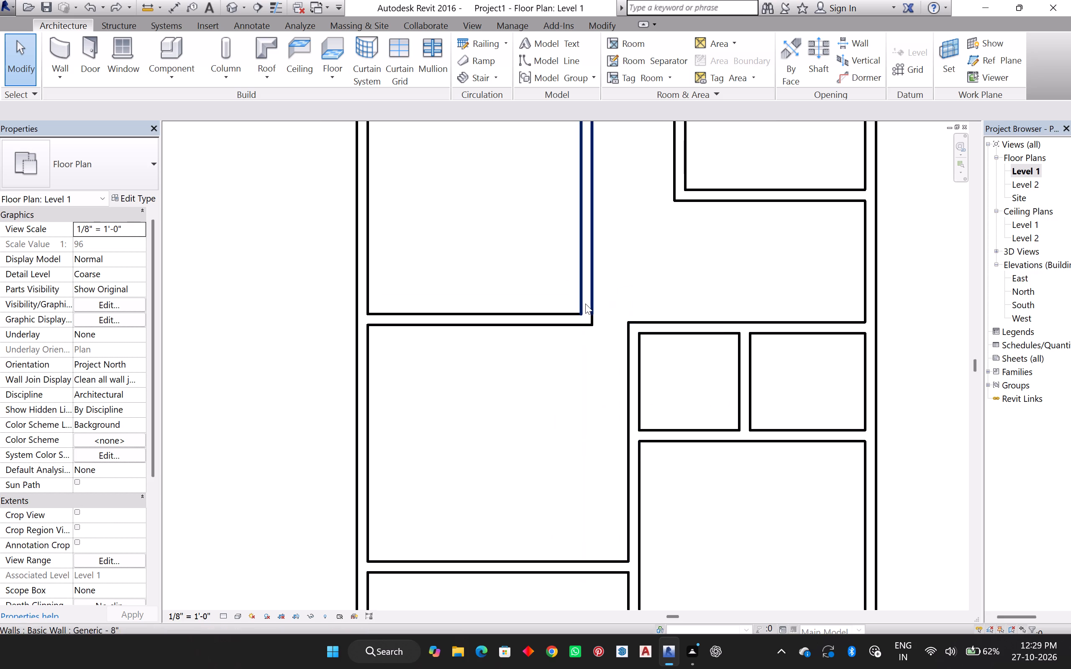
pyautogui.scroll(2, 601, 305)
pyautogui.scroll(-3, 598, 350)
pyautogui.moveTo(563, 346); pyautogui.dragTo(592, 356, button='middle')
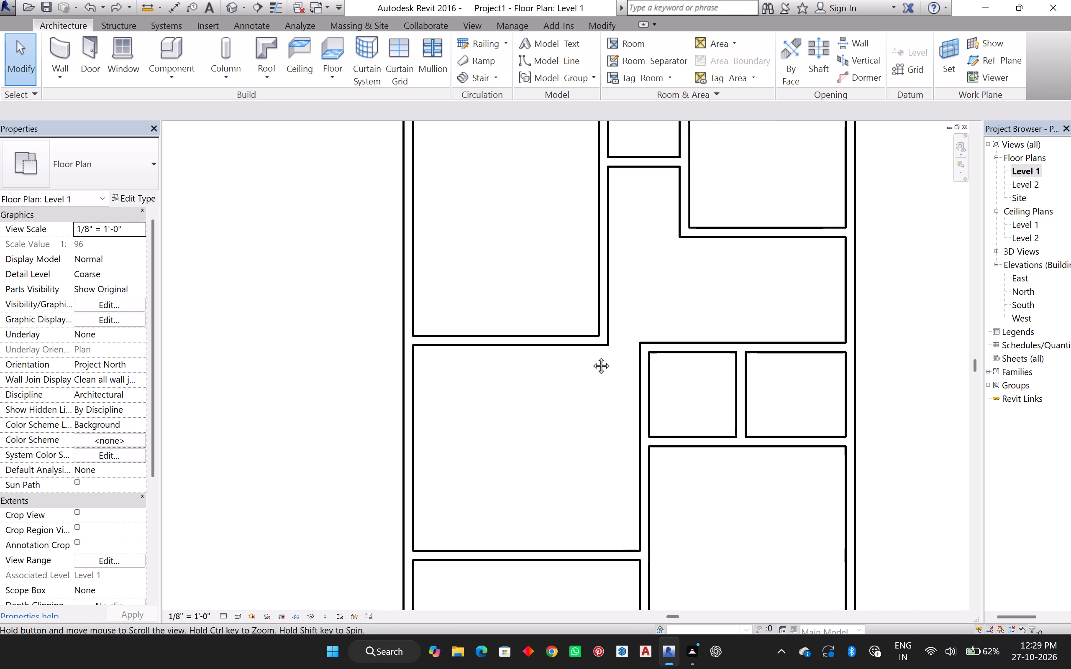
pyautogui.moveTo(592, 356); pyautogui.dragTo(610, 367, button='middle')
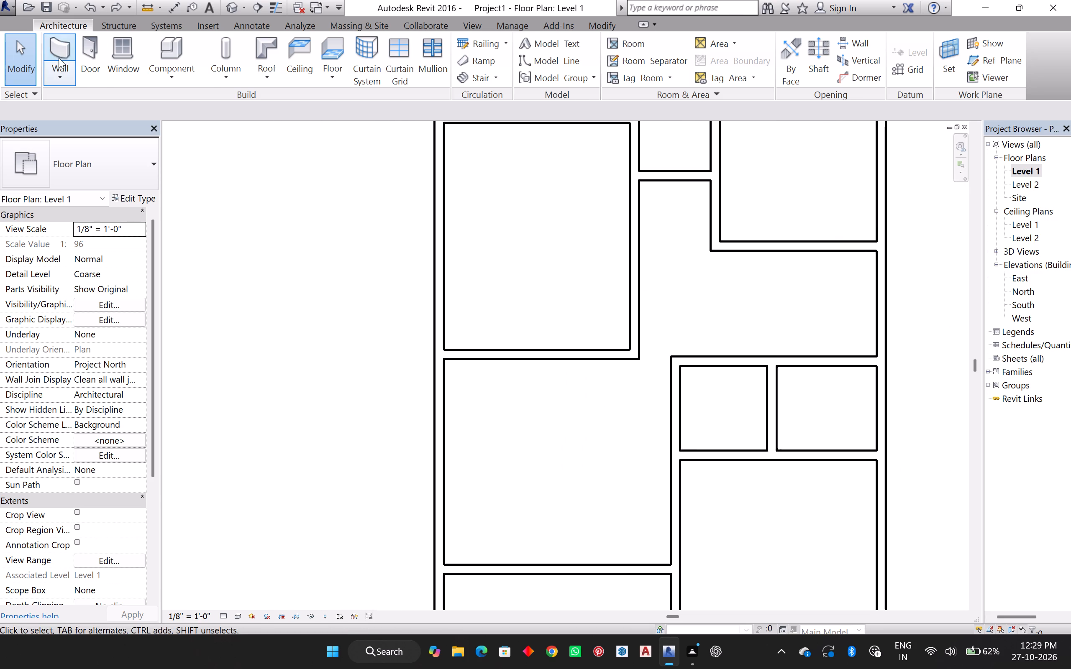
# Split the large west room's east wall about 5' 6" south of the small north room and its south wall 4' 0" from their shared corner.
pyautogui.click(59, 58)
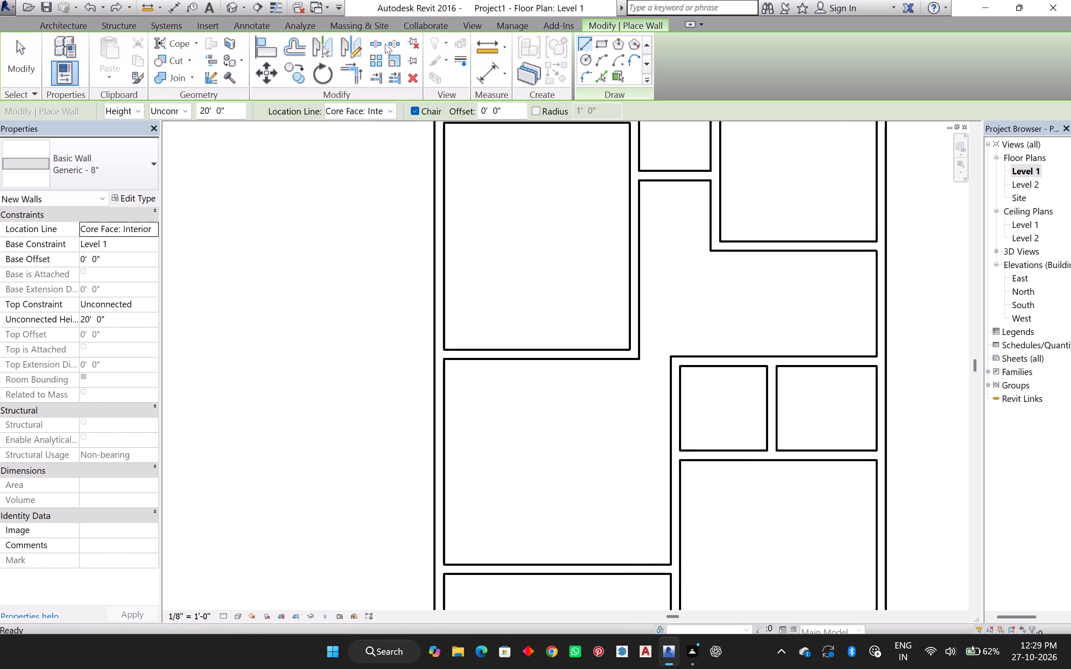
pyautogui.click(378, 42)
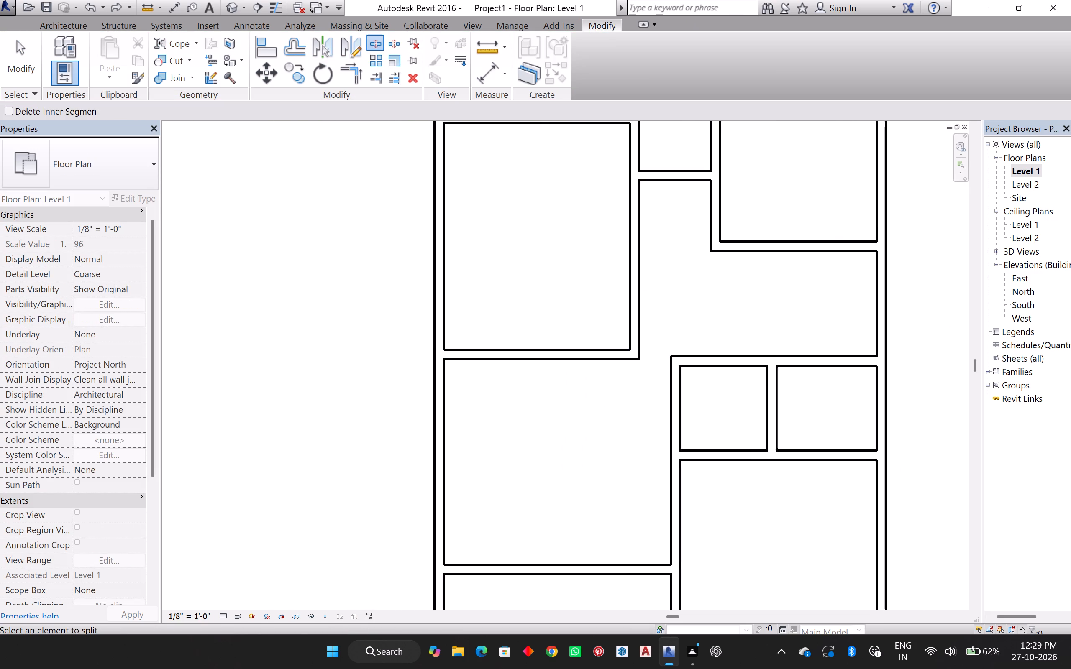
pyautogui.scroll(1, 622, 256)
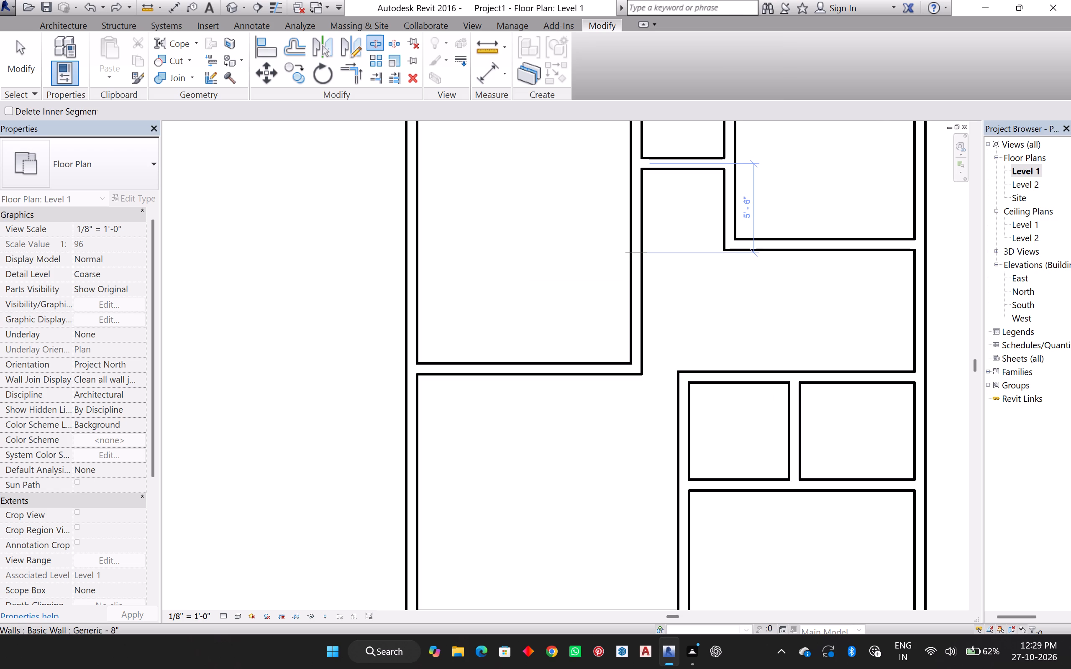
pyautogui.click(633, 253)
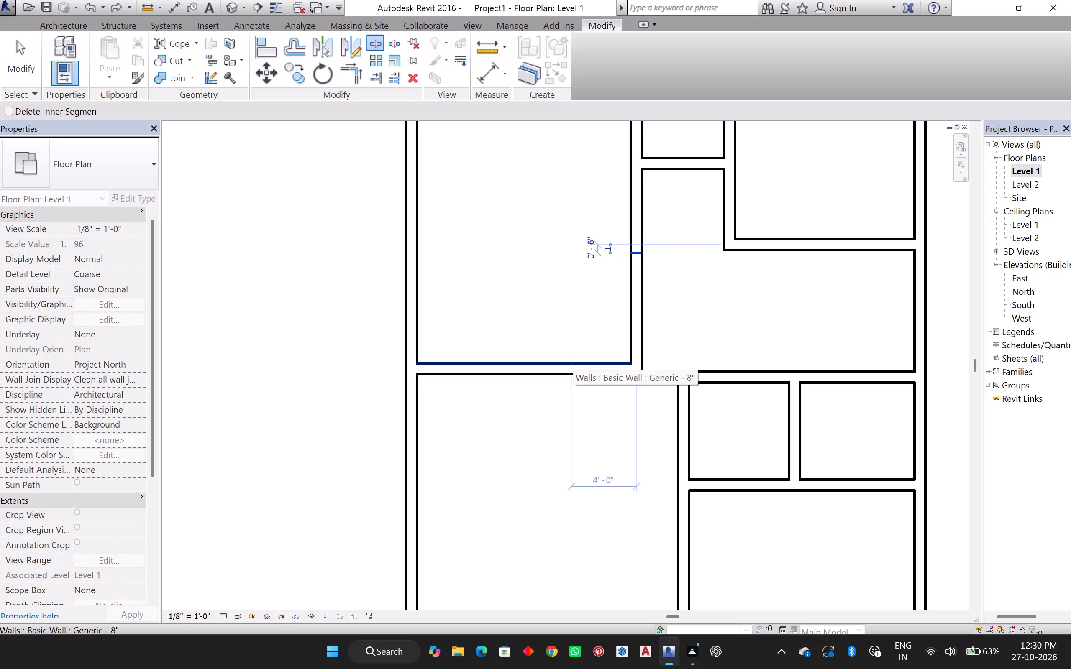
pyautogui.click(573, 361)
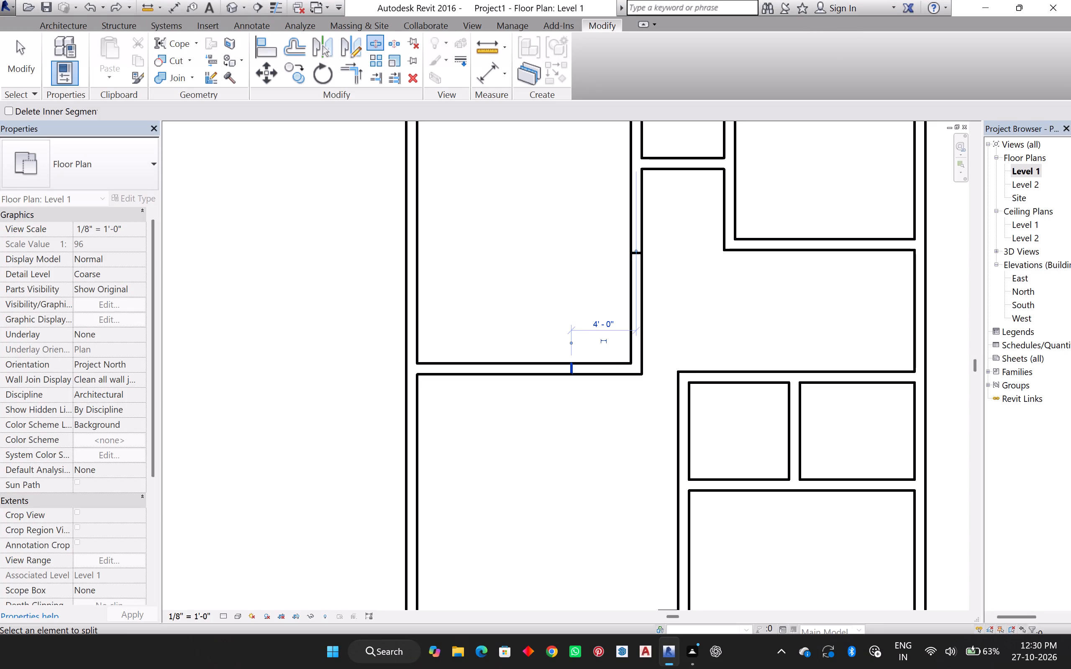
pyautogui.press('Escape')
pyautogui.press('Escape')
# Delete the two split wall segments forming the large west room's southeast corner.
pyautogui.click(611, 369)
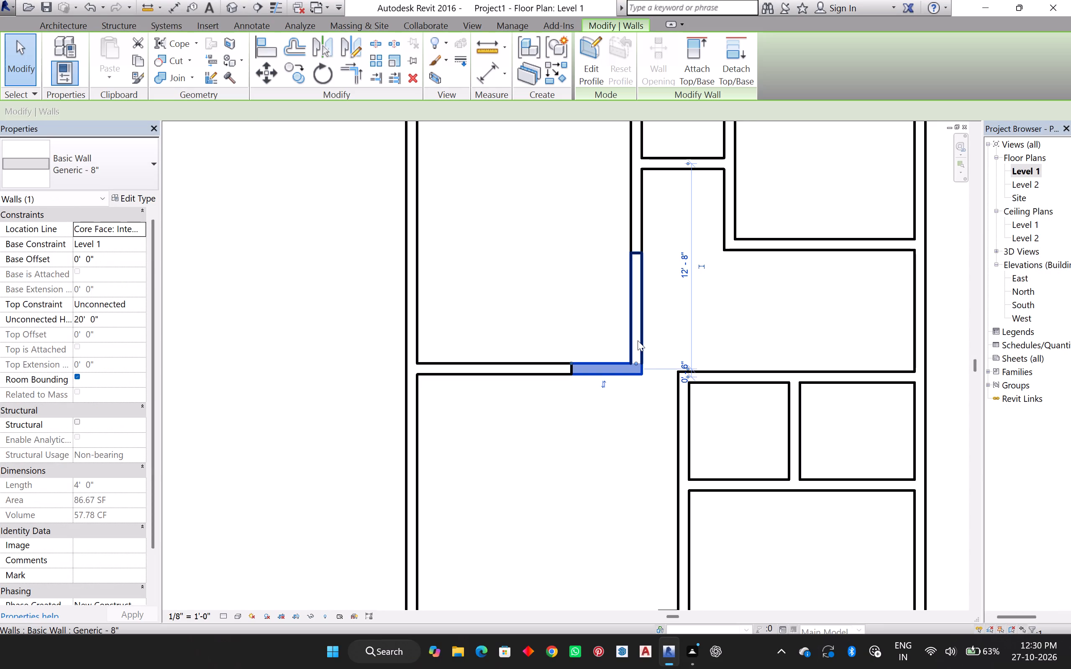
pyautogui.press('Delete')
pyautogui.click(636, 337)
pyautogui.press('Delete')
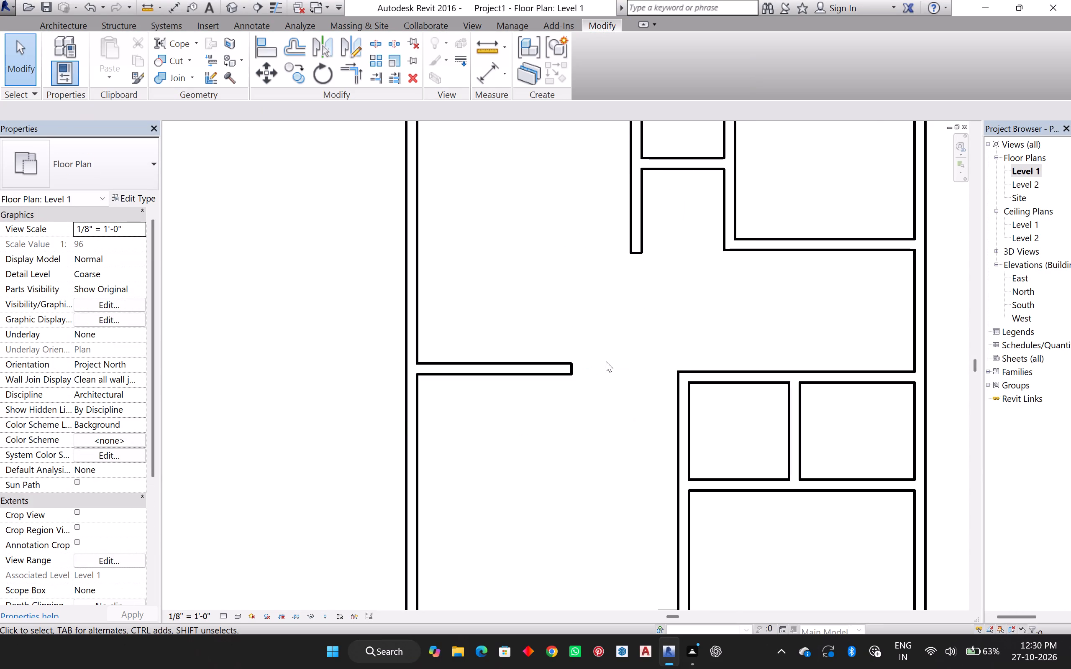
# Extend the west end of the small east rooms' north wall past the corner, to a wall length of about 15' 7".
pyautogui.scroll(-3, 613, 356)
pyautogui.moveTo(644, 479); pyautogui.dragTo(606, 432, button='middle')
pyautogui.middleClick(606, 432)
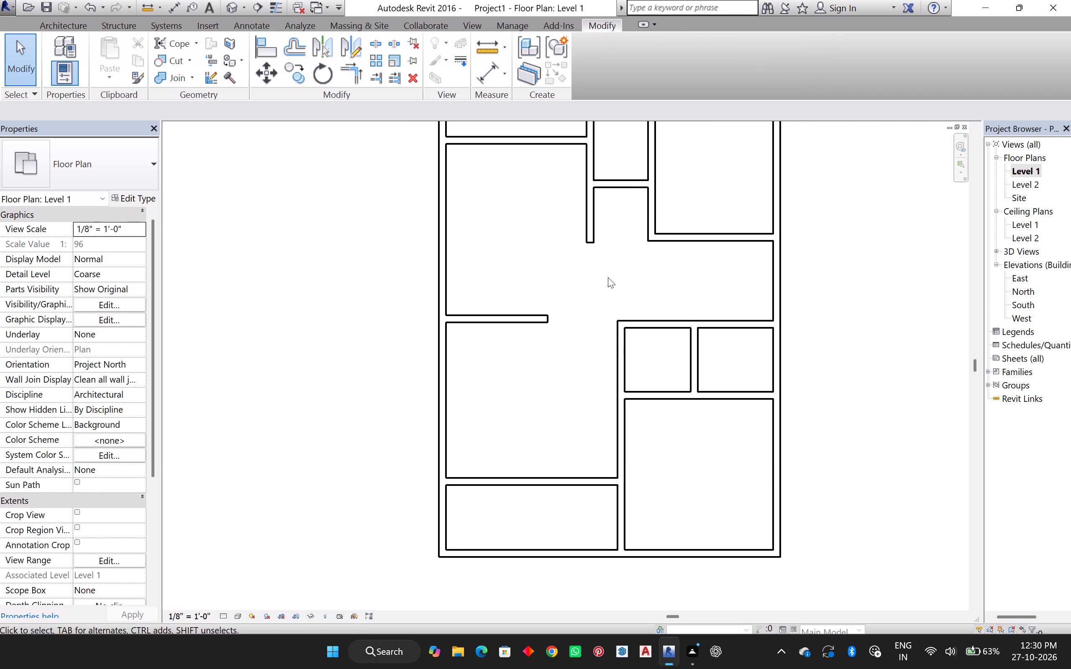
pyautogui.scroll(1, 580, 326)
pyautogui.scroll(1, 635, 329)
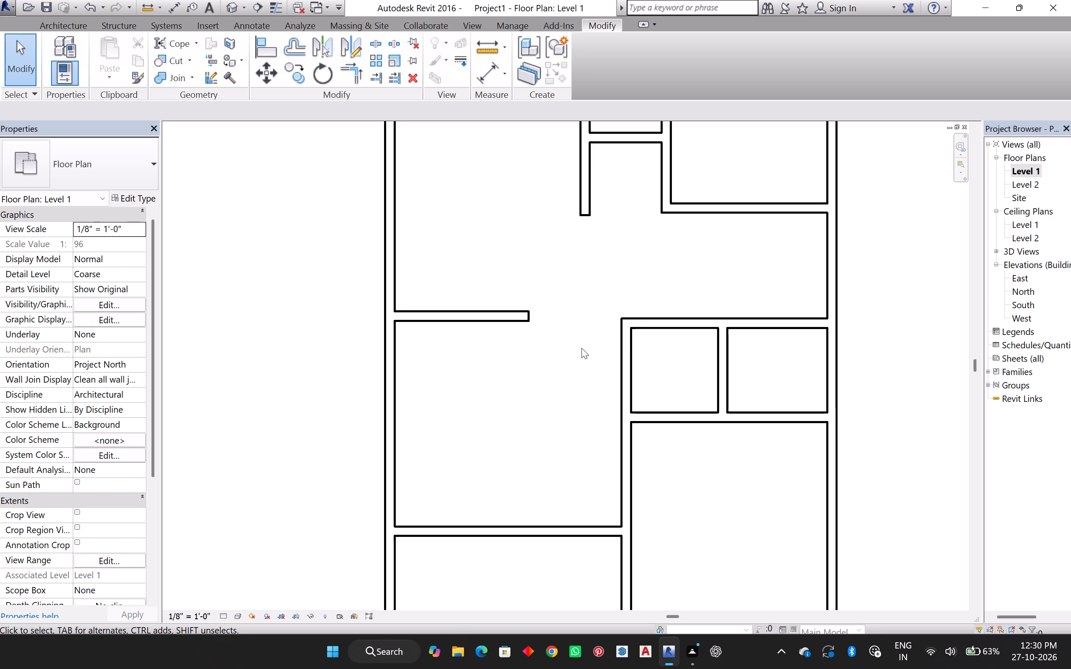
pyautogui.scroll(1, 589, 342)
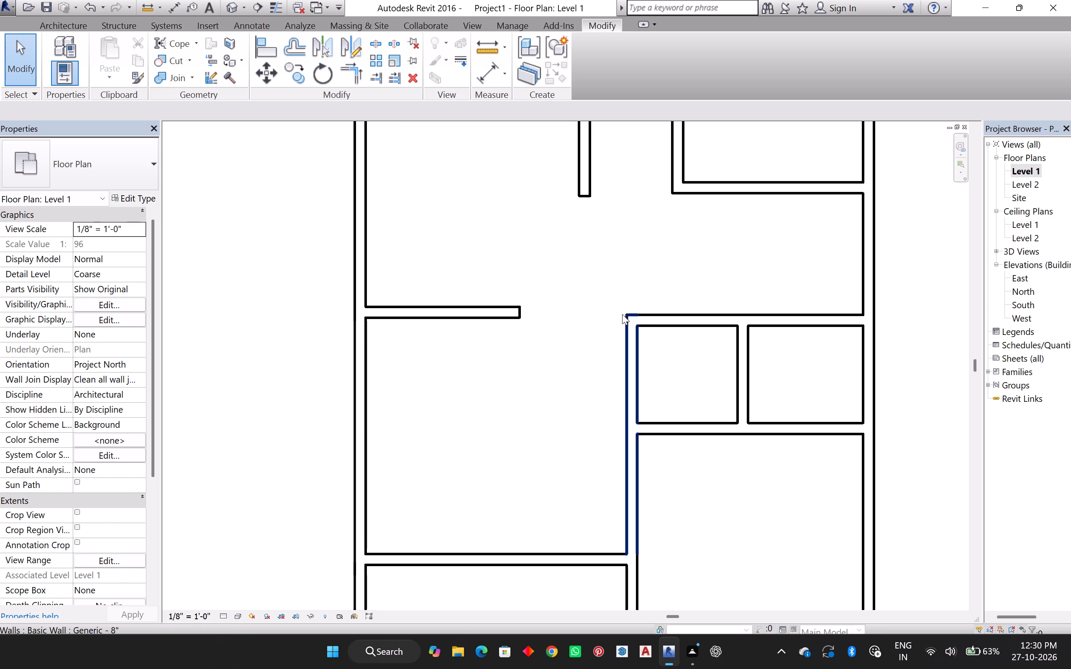
pyautogui.scroll(1, 635, 313)
pyautogui.click(652, 318)
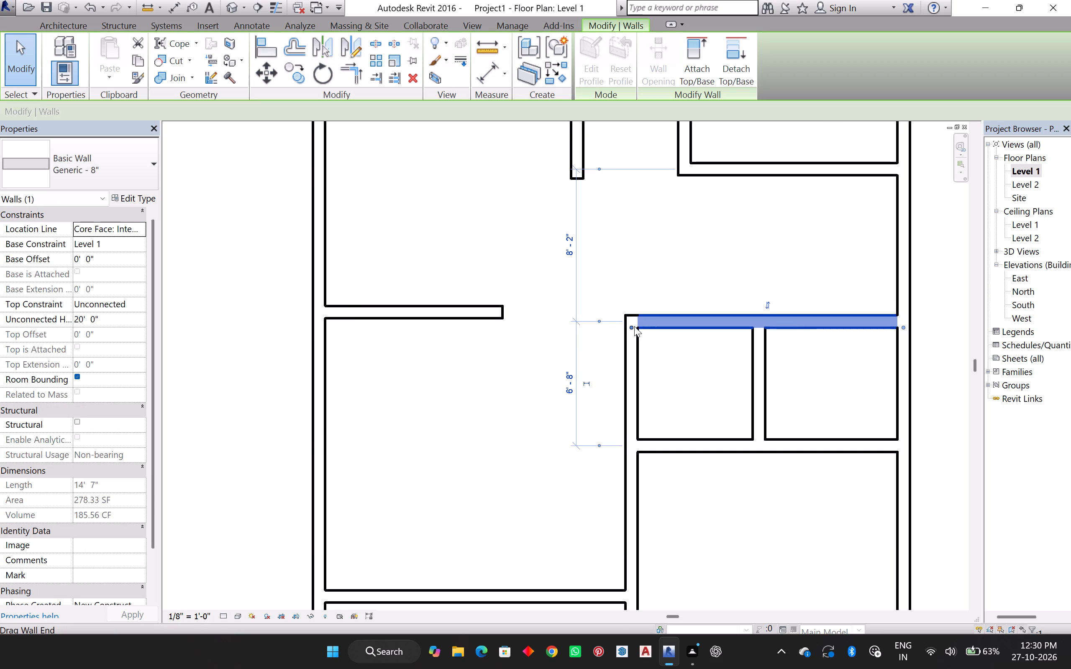
pyautogui.scroll(10, 632, 322)
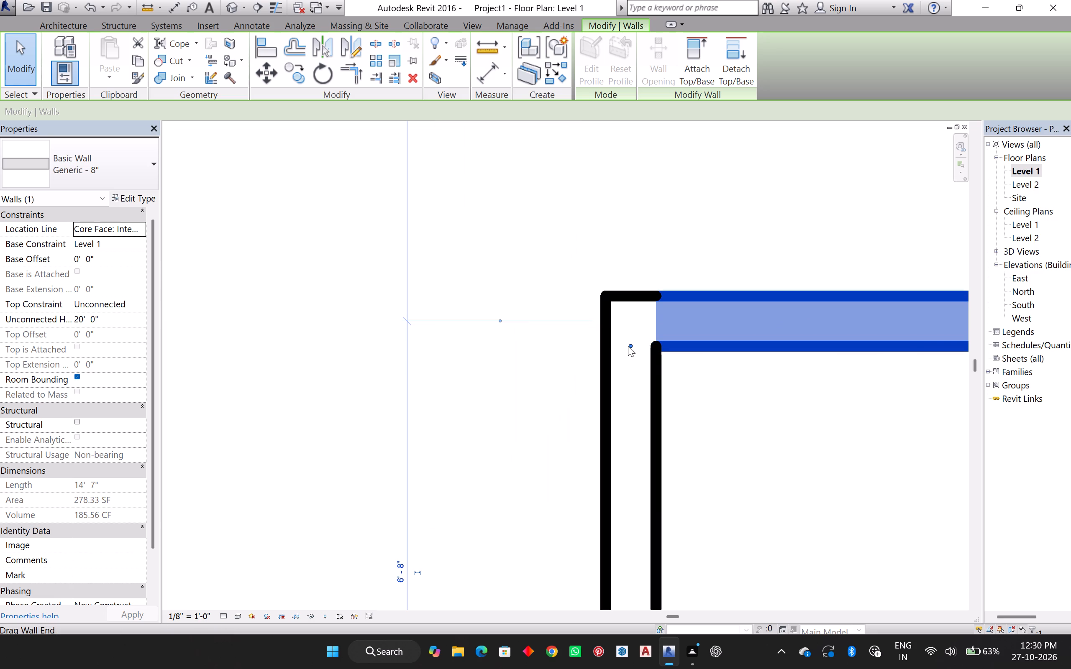
pyautogui.moveTo(630, 346); pyautogui.dragTo(557, 343)
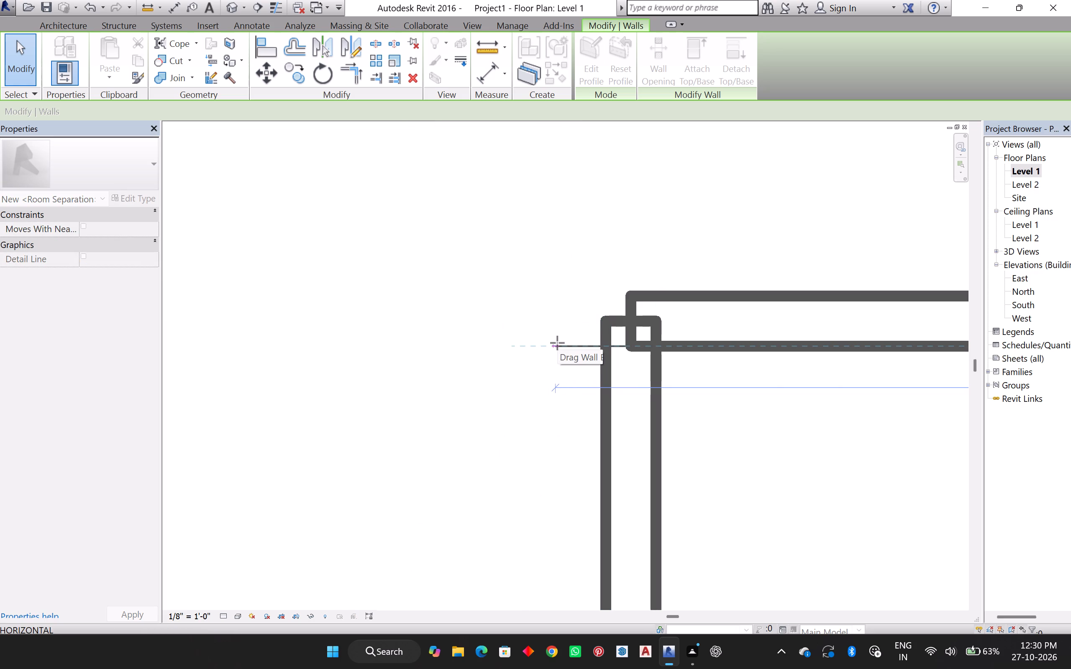
pyautogui.moveTo(557, 343); pyautogui.dragTo(552, 343)
pyautogui.scroll(-4, 641, 327)
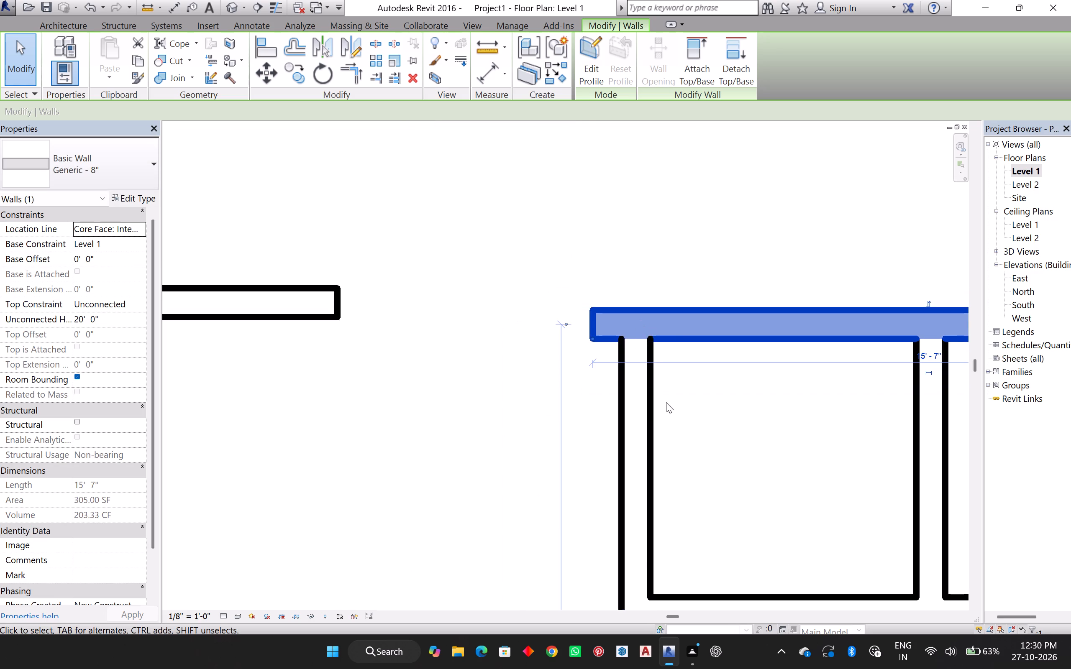
pyautogui.scroll(-5, 669, 408)
# Adjust the extended west end of the small east rooms' north wall to a wall length of 15' 6".
pyautogui.moveTo(692, 451); pyautogui.dragTo(705, 410, button='middle')
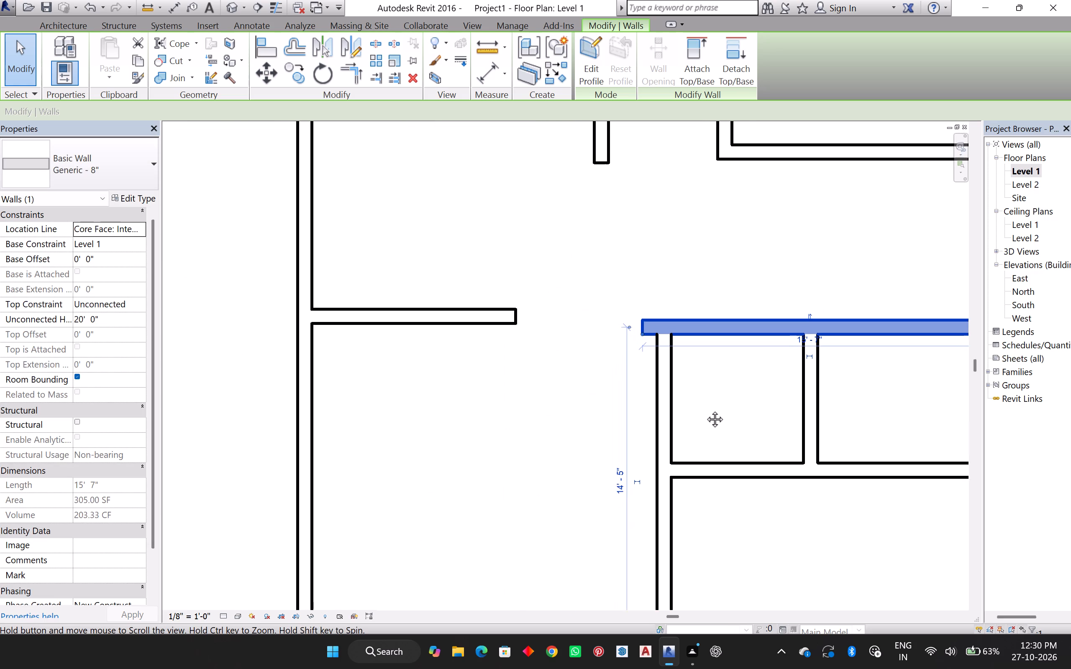
pyautogui.moveTo(705, 410); pyautogui.dragTo(703, 302, button='middle')
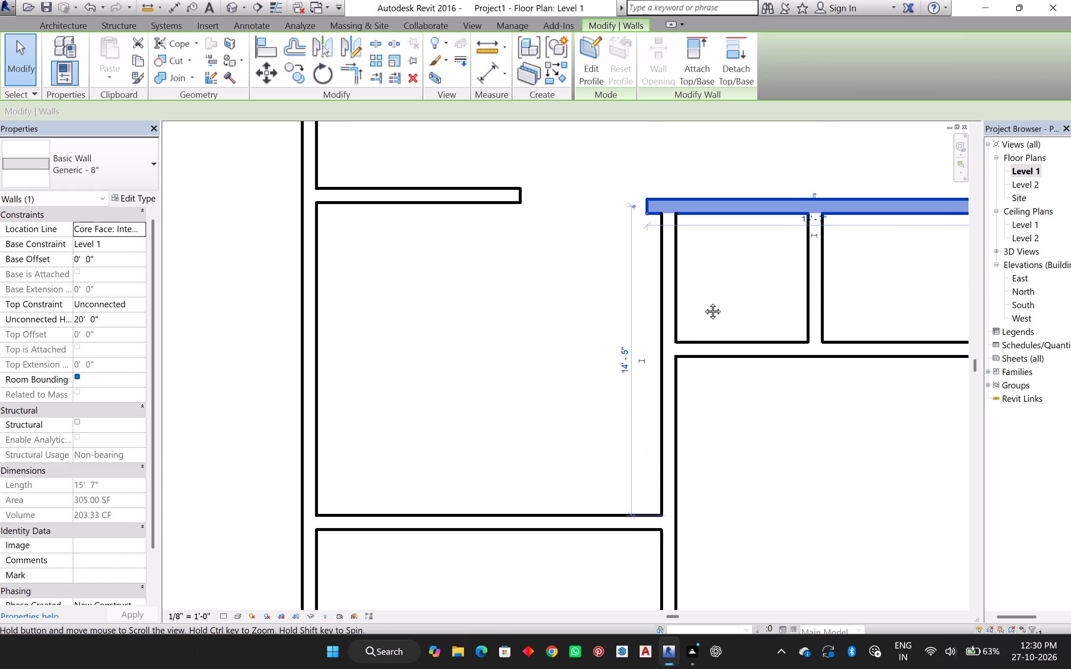
pyautogui.moveTo(703, 302); pyautogui.dragTo(647, 257, button='middle')
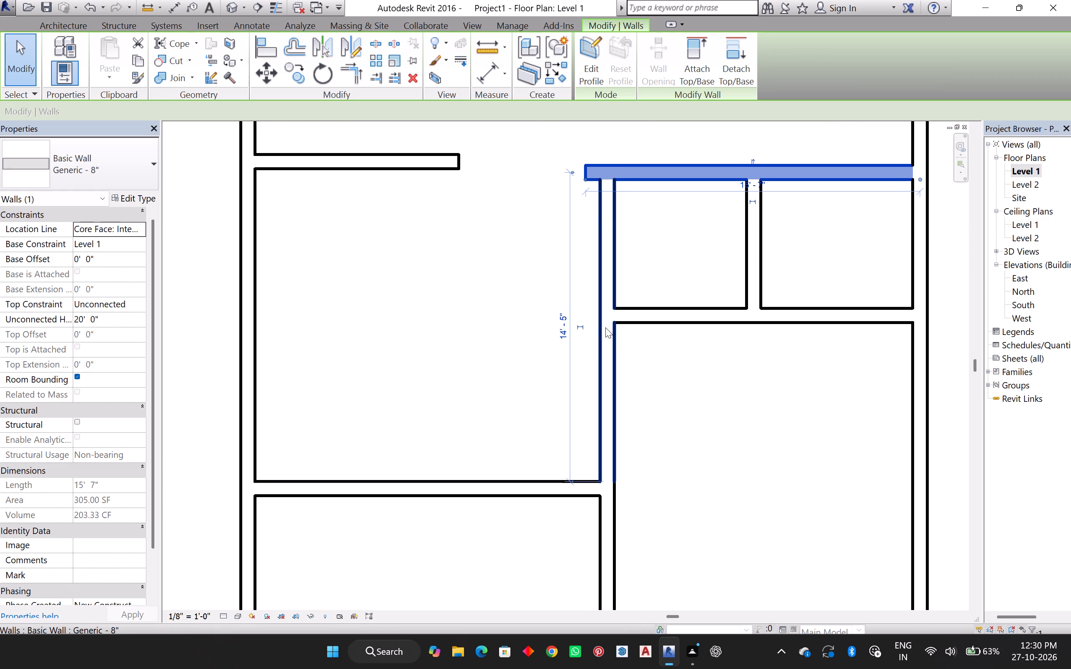
pyautogui.scroll(-3, 607, 339)
pyautogui.scroll(-1, 529, 318)
pyautogui.moveTo(488, 456); pyautogui.dragTo(448, 668, button='middle')
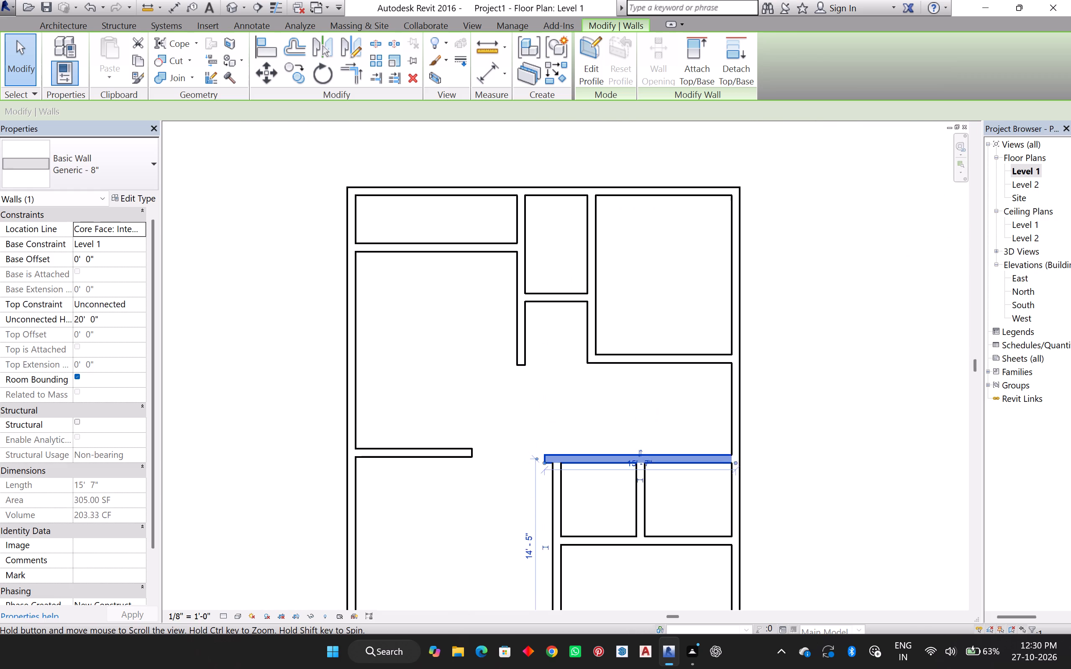
pyautogui.moveTo(448, 668); pyautogui.dragTo(456, 504, button='middle')
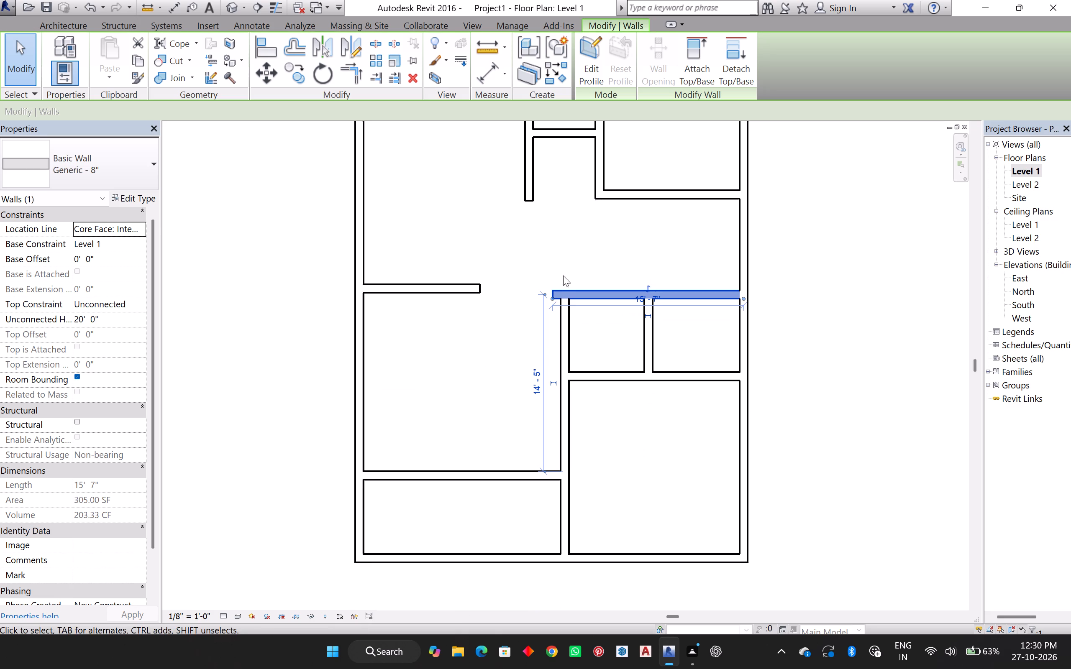
pyautogui.scroll(3, 555, 291)
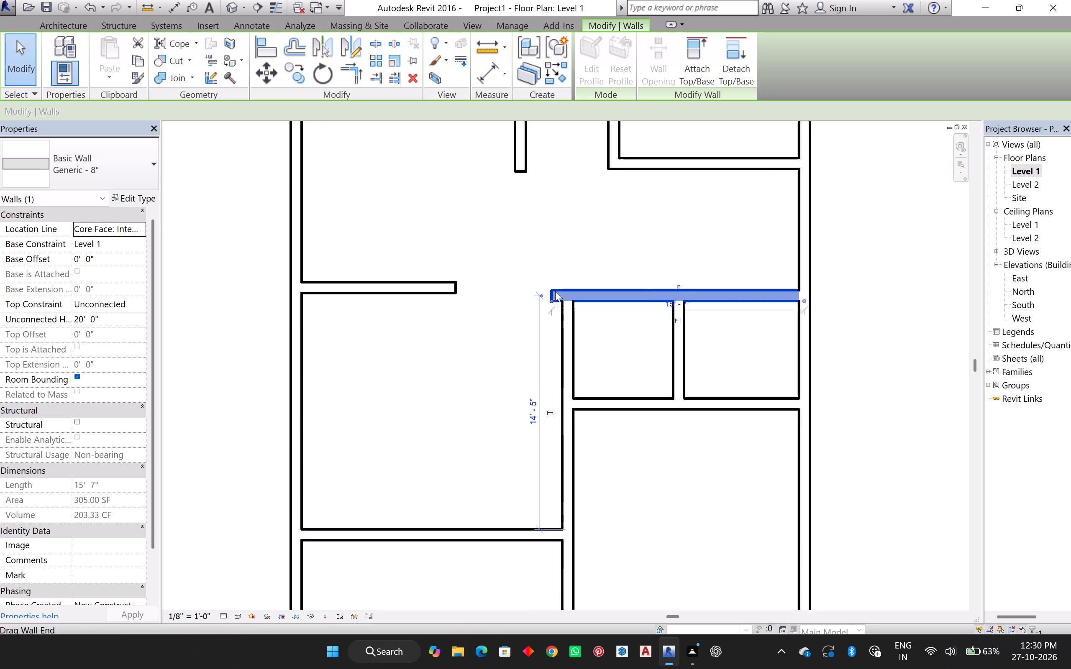
pyautogui.scroll(12, 555, 291)
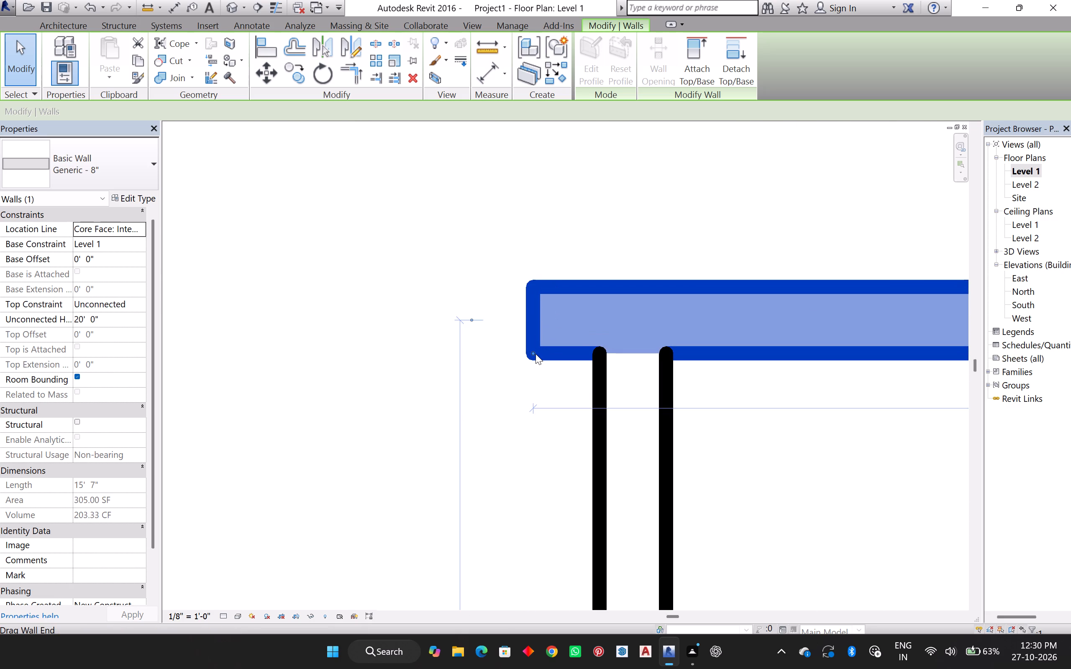
pyautogui.moveTo(533, 354); pyautogui.dragTo(539, 355)
pyautogui.doubleClick(539, 355)
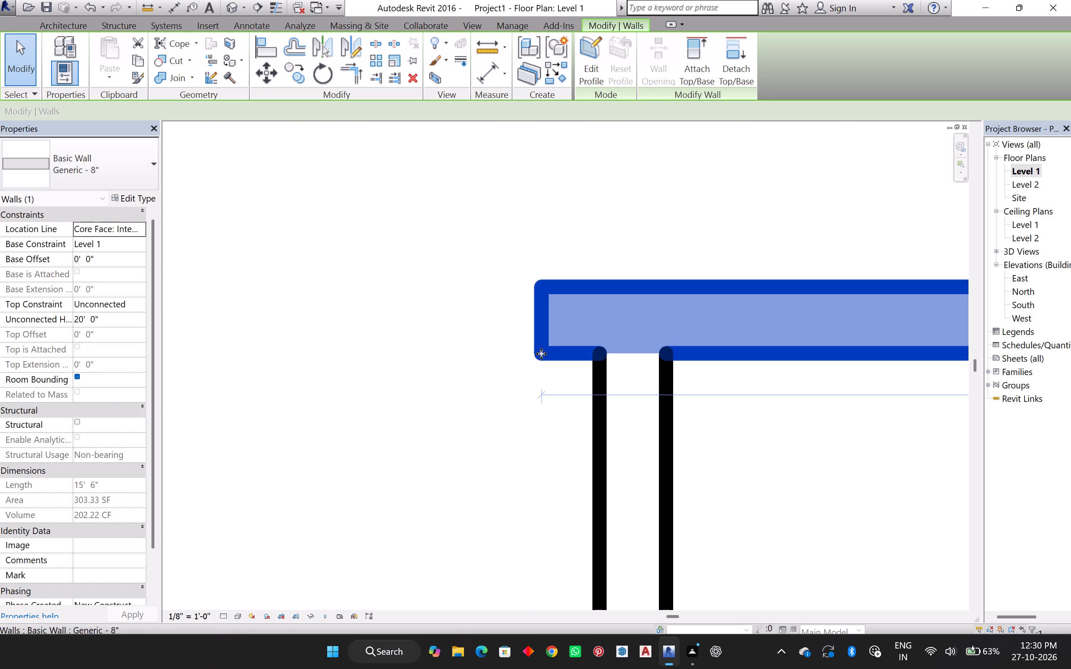
pyautogui.scroll(-10, 484, 354)
pyautogui.scroll(-5, 438, 465)
pyautogui.moveTo(436, 471); pyautogui.dragTo(484, 416, button='middle')
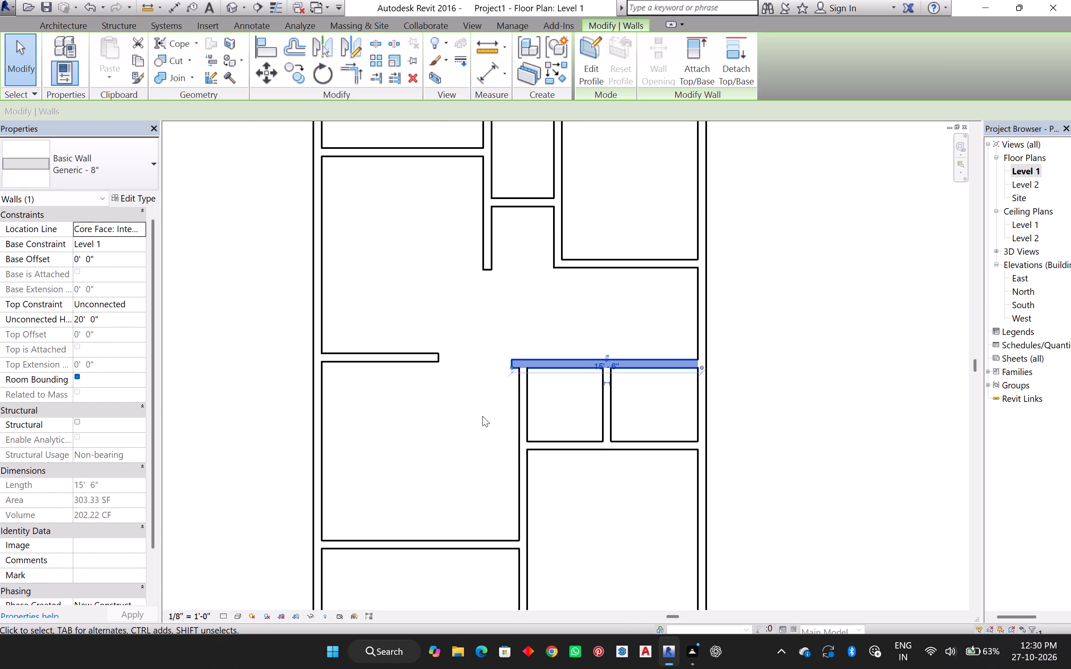
pyautogui.press('Escape')
# Trim the exterior west and south walls to the southwest room's north and east walls, cutting that room out of the building outline.
pyautogui.scroll(-2, 472, 424)
pyautogui.moveTo(485, 527); pyautogui.dragTo(564, 452, button='middle')
pyautogui.middleClick(564, 452)
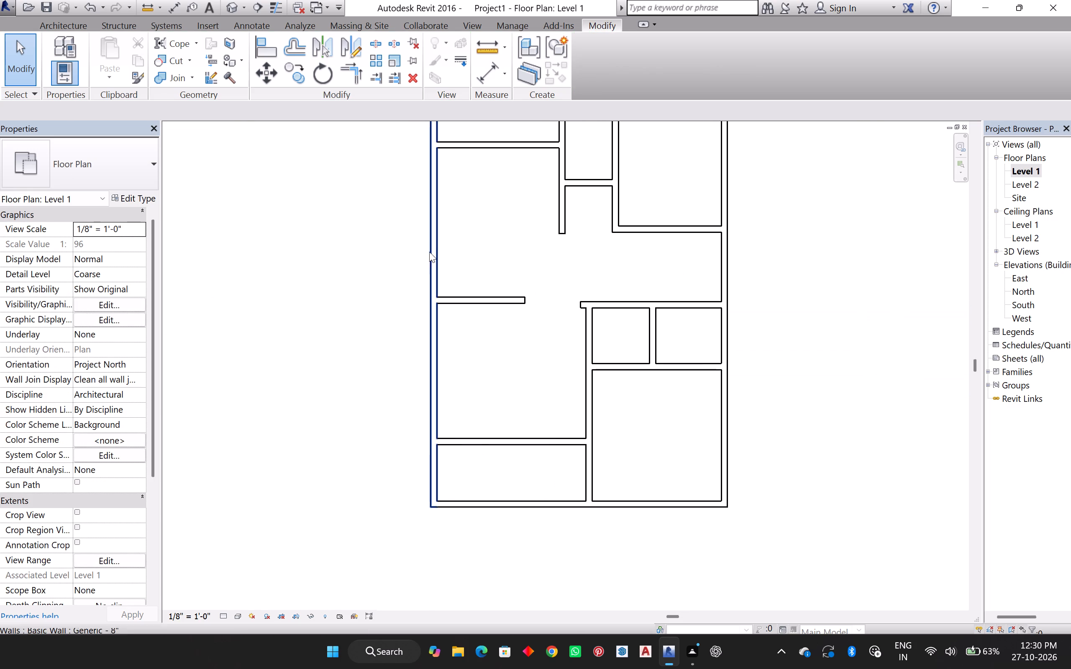
pyautogui.click(361, 71)
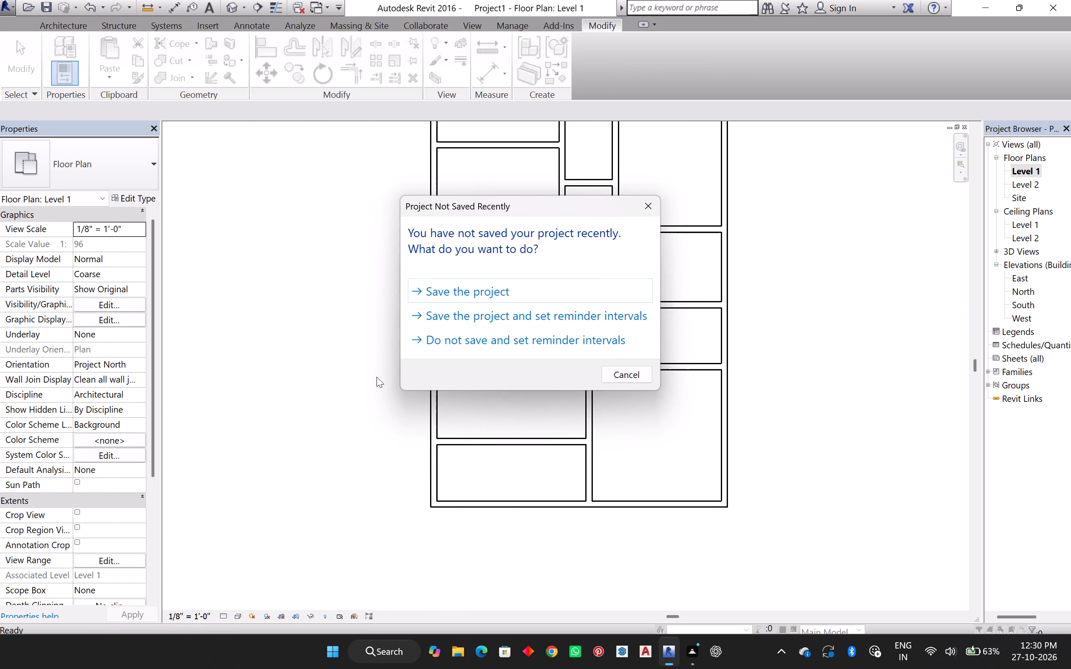
pyautogui.click(755, 252)
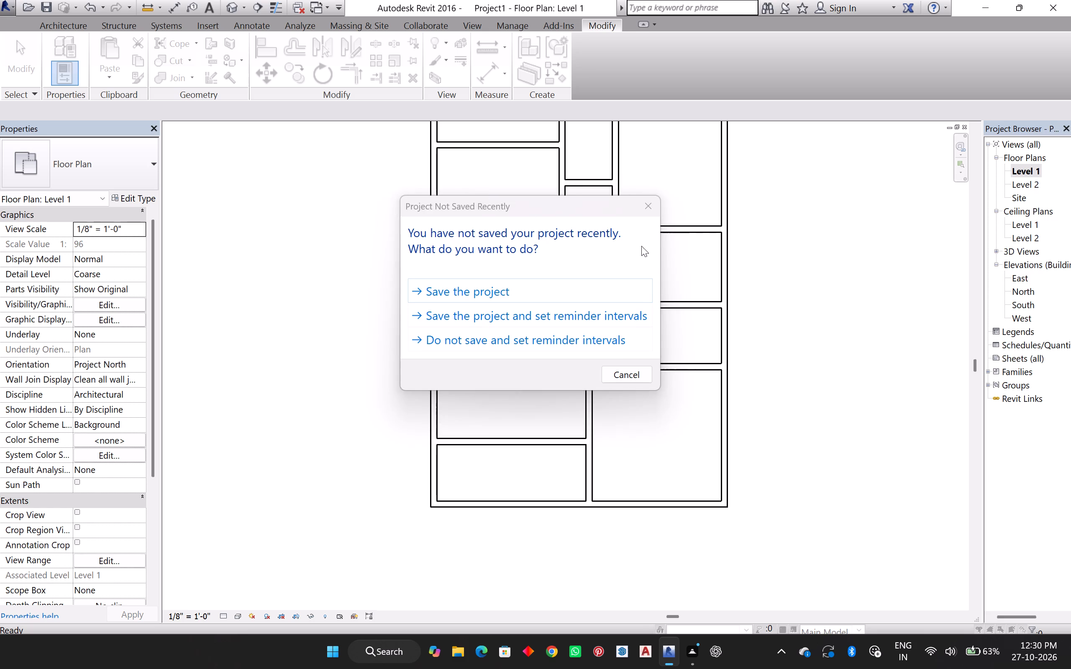
pyautogui.click(644, 208)
pyautogui.click(366, 70)
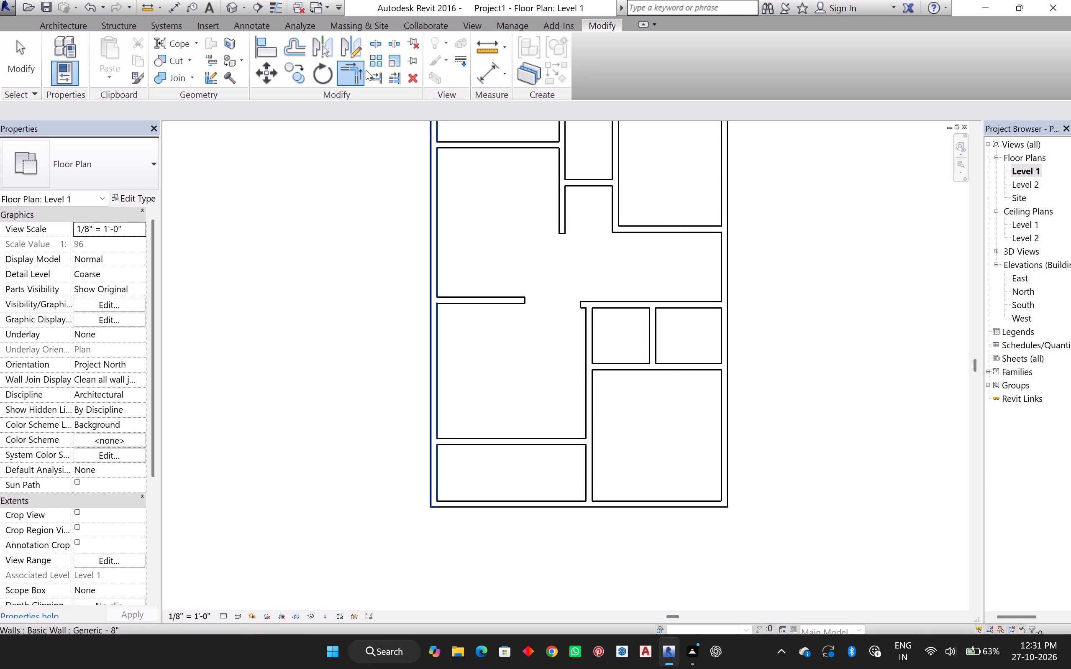
pyautogui.click(360, 69)
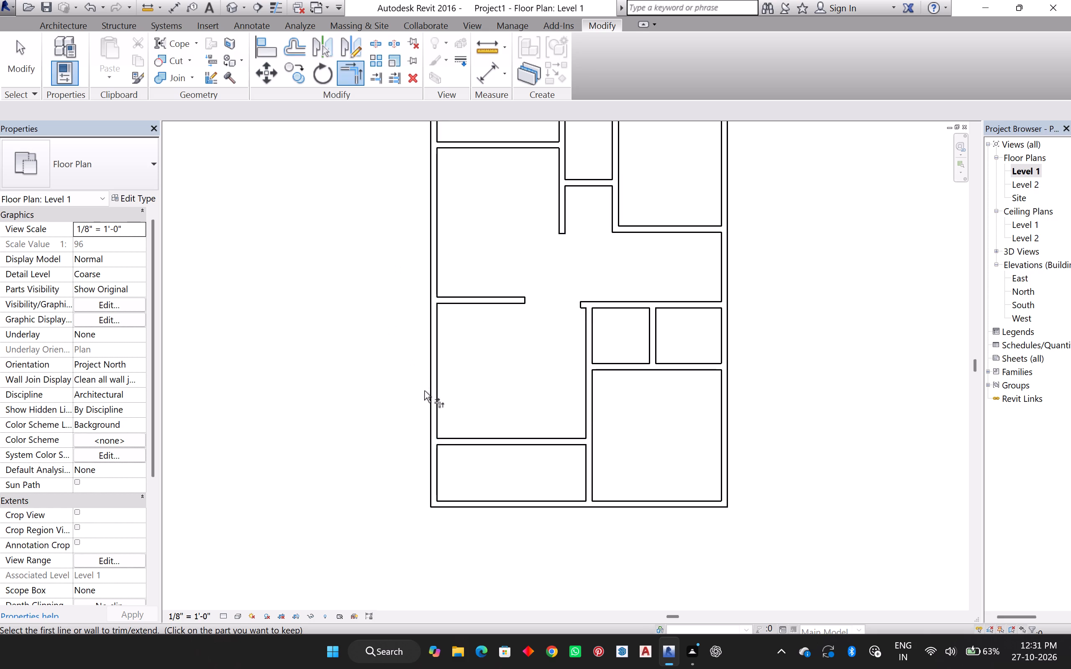
pyautogui.click(433, 405)
pyautogui.click(457, 442)
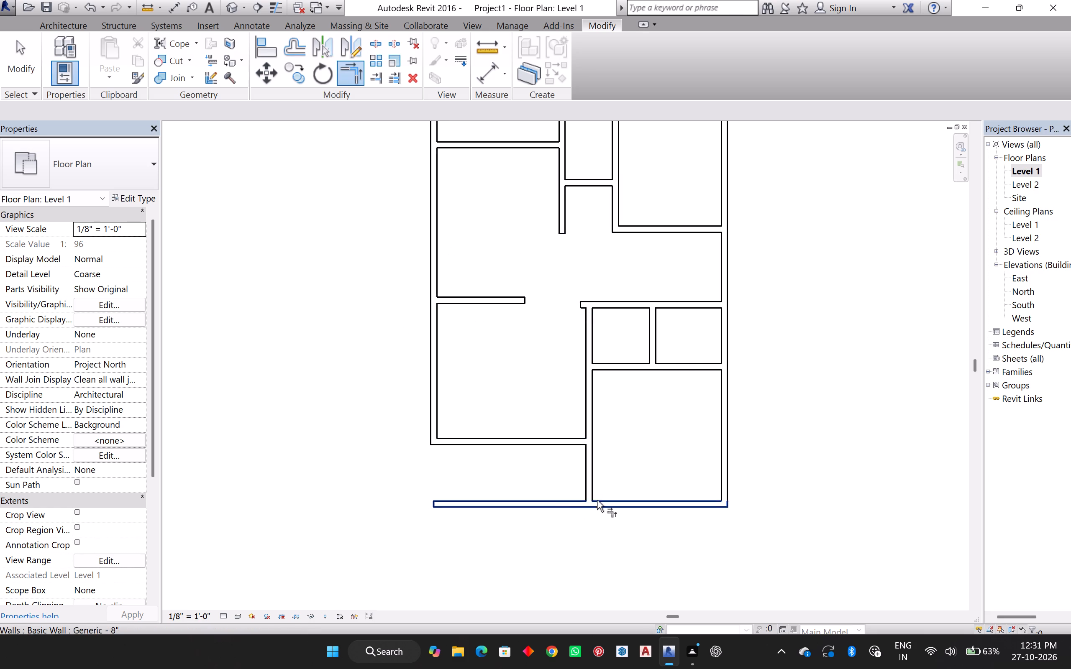
pyautogui.click(588, 491)
pyautogui.click(600, 496)
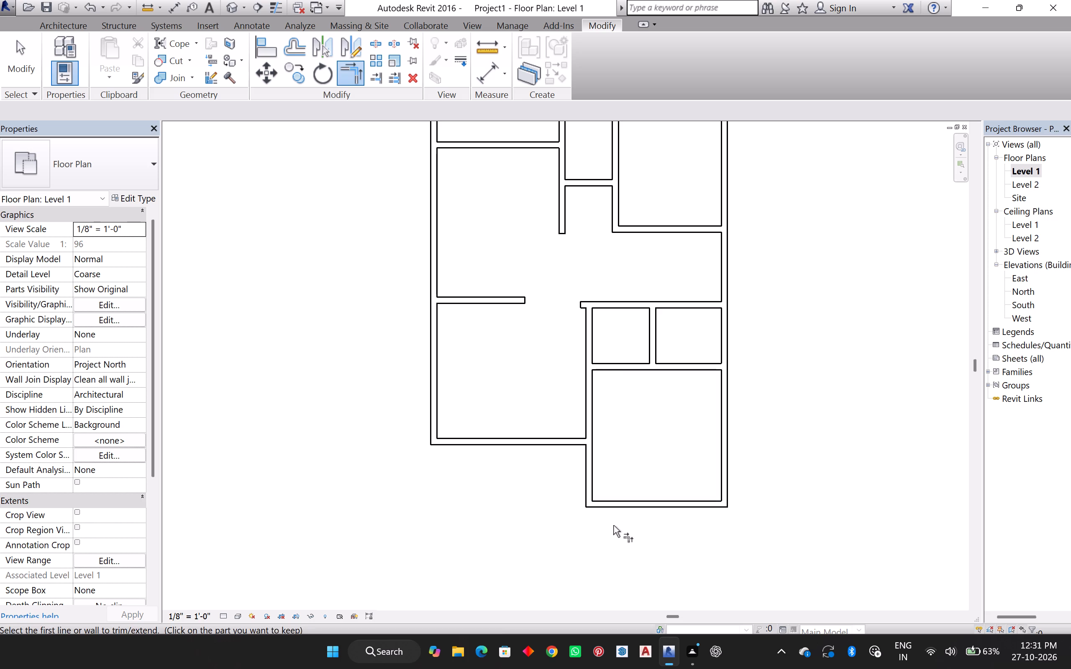
pyautogui.press('Escape')
# Start placing a door and open the Doors folder of the US Imperial library for loading a family.
pyautogui.moveTo(469, 473); pyautogui.dragTo(466, 532, button='middle')
pyautogui.middleClick(466, 532)
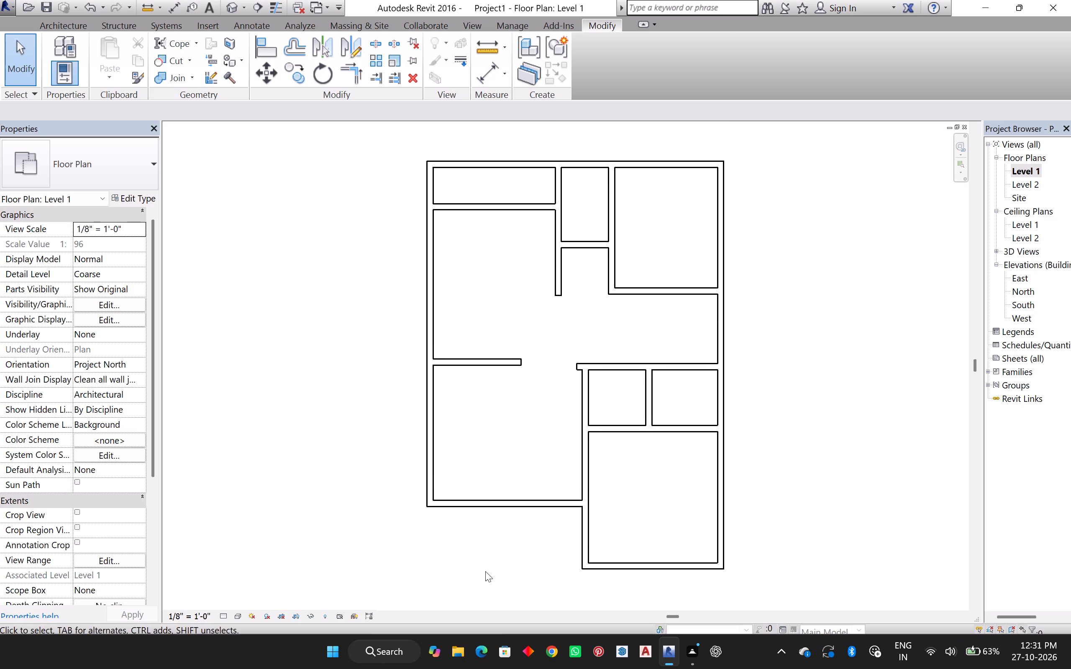
pyautogui.press('Escape')
pyautogui.moveTo(536, 549); pyautogui.dragTo(497, 548, button='middle')
pyautogui.middleClick(497, 546)
pyautogui.moveTo(495, 544); pyautogui.dragTo(499, 529, button='middle')
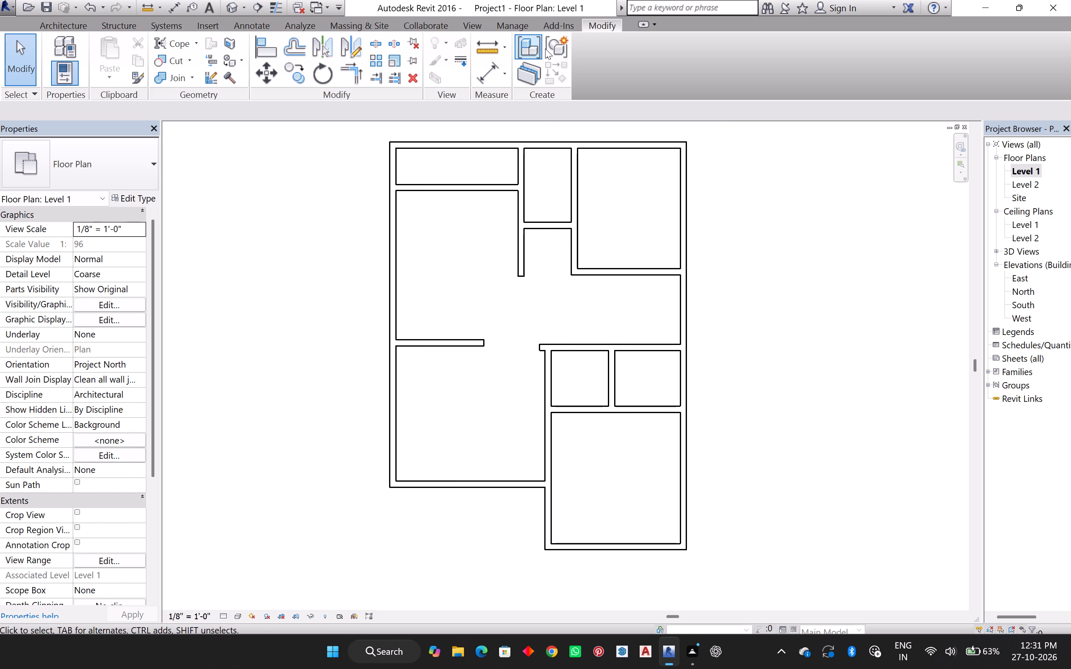
pyautogui.click(57, 21)
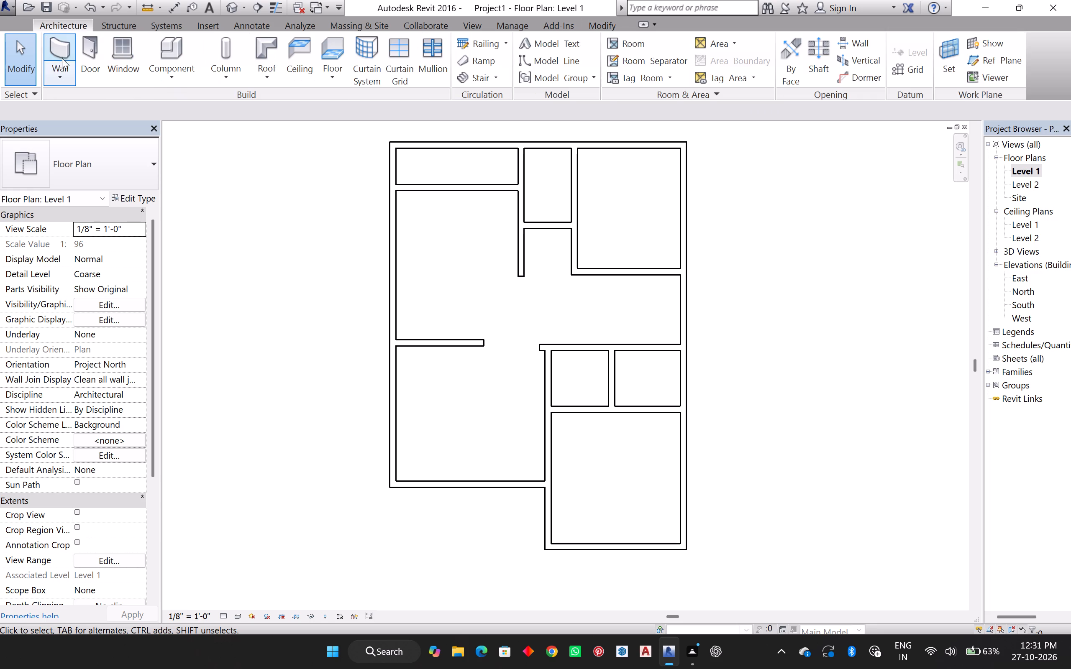
pyautogui.click(88, 54)
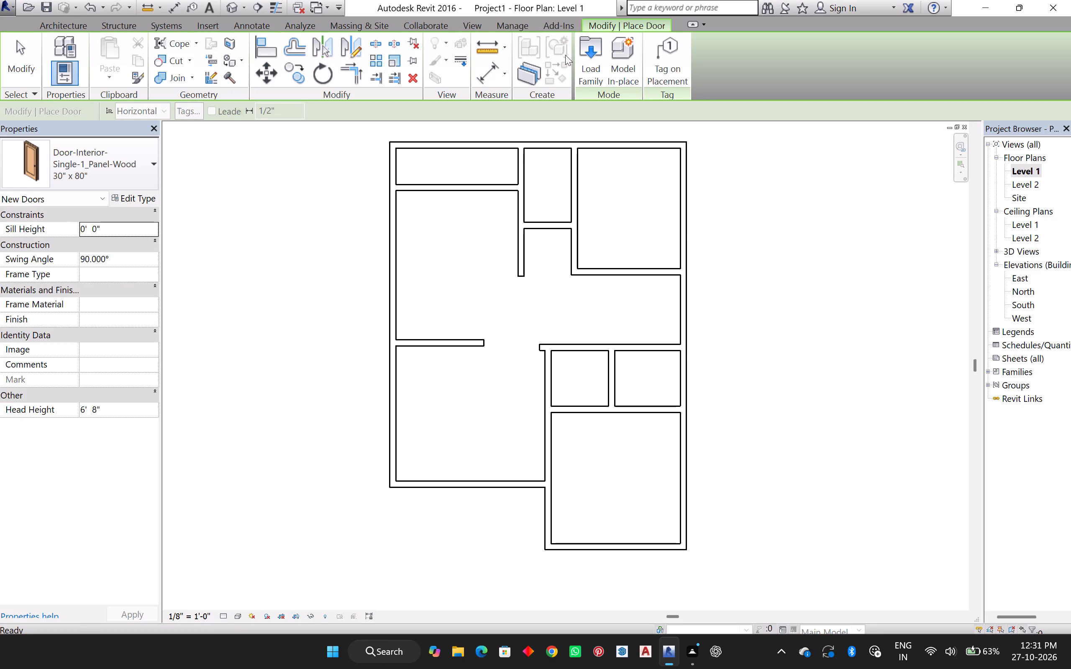
pyautogui.click(595, 74)
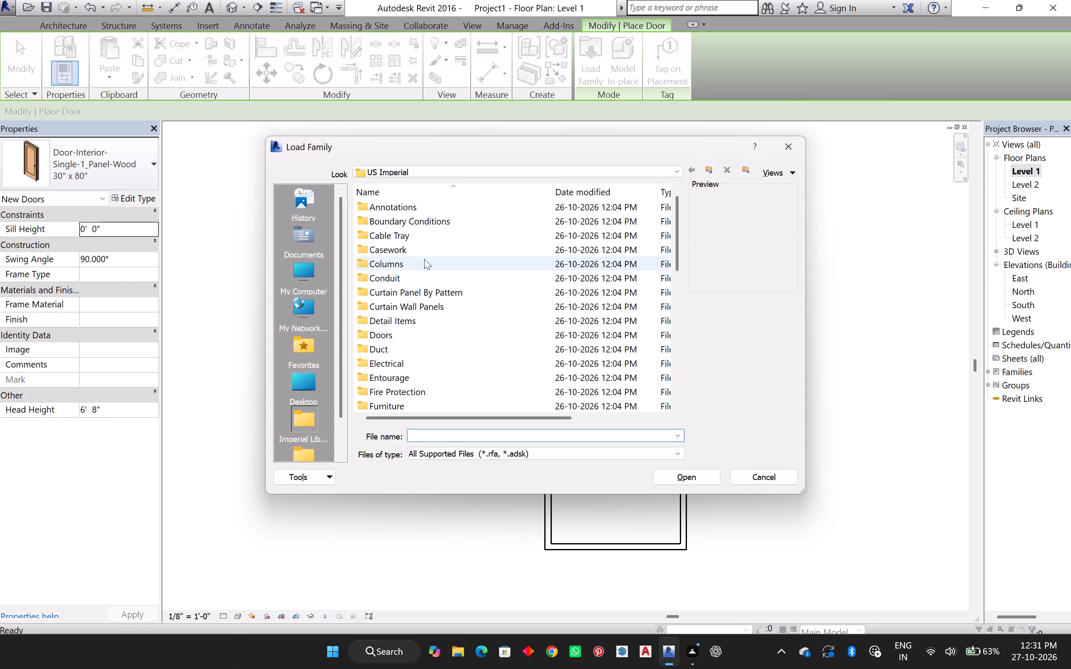
pyautogui.click(338, 176)
pyautogui.click(417, 338)
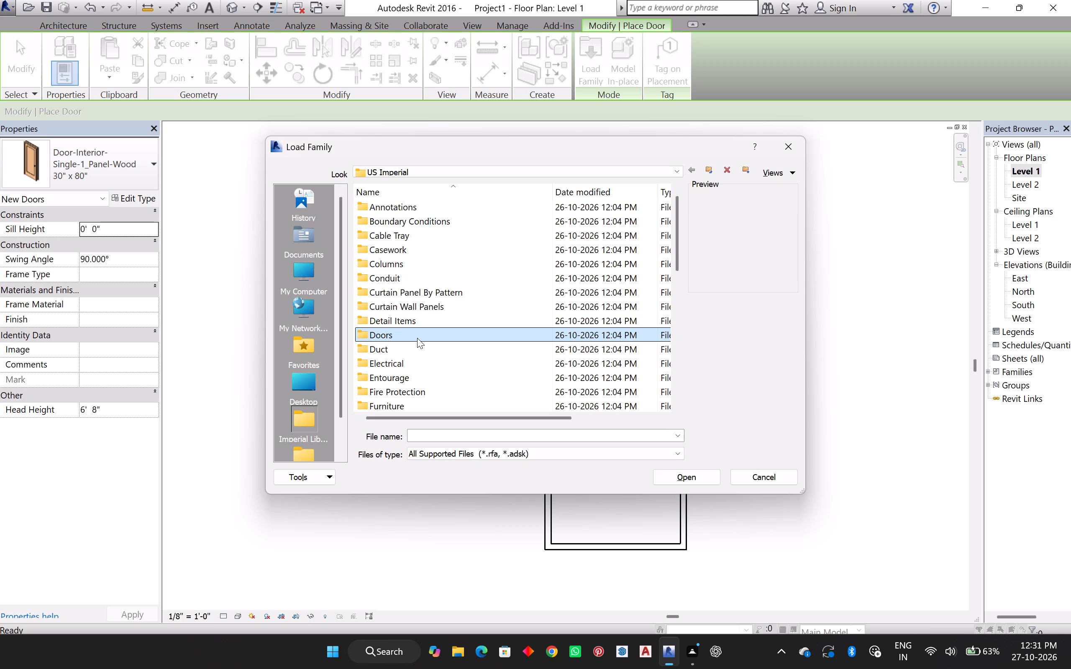
pyautogui.doubleClick(396, 332)
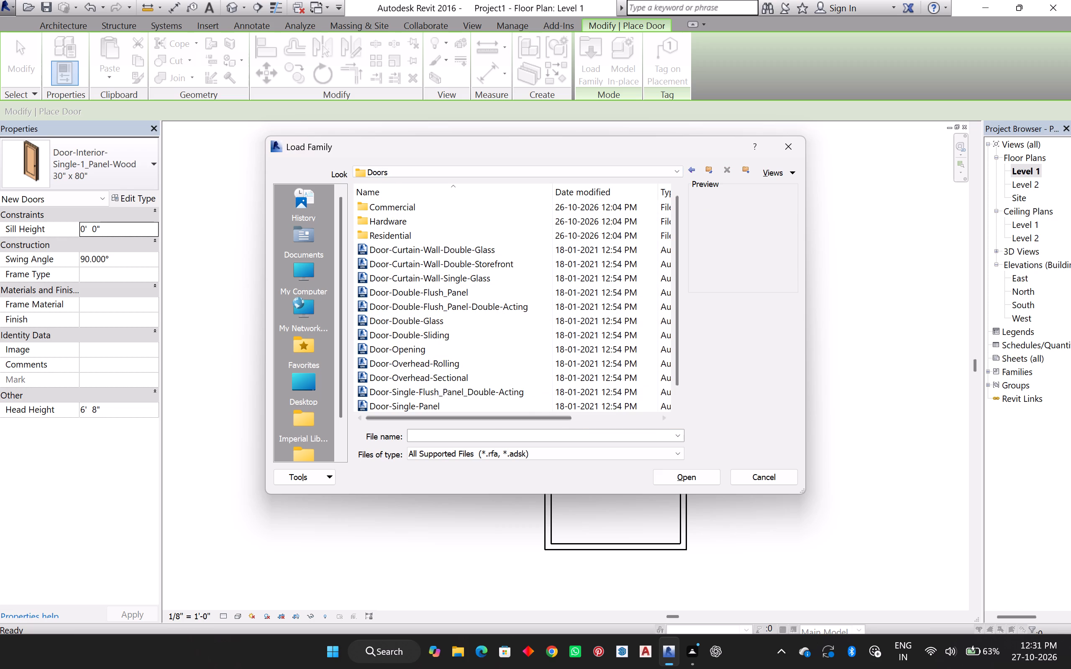
# Switch the door family files to the Thumbnails view.
pyautogui.click(786, 168)
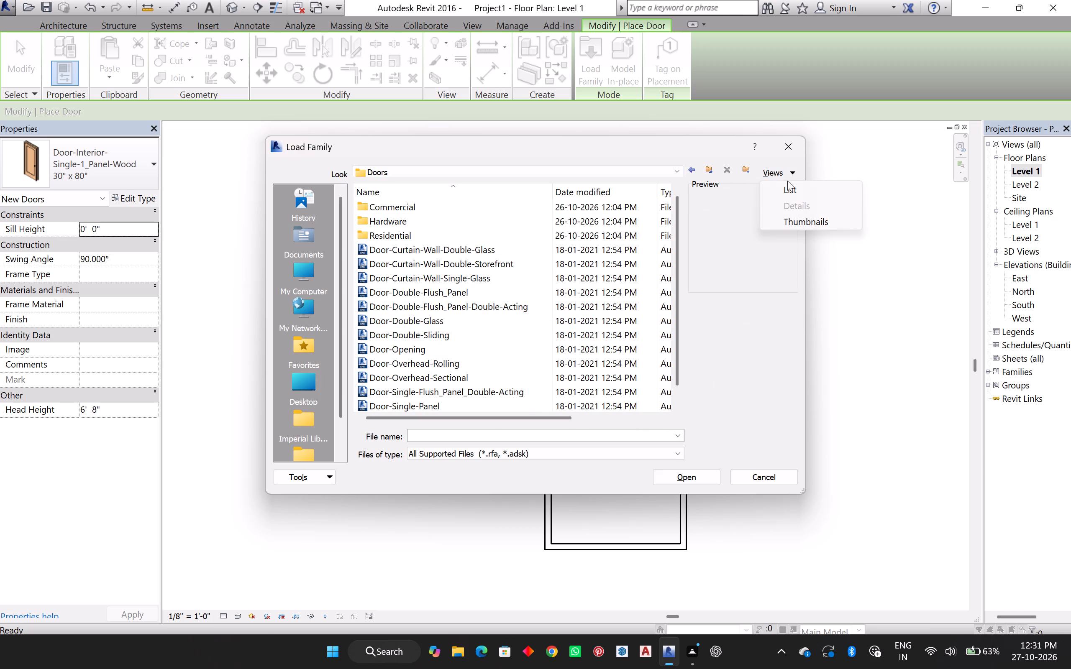
pyautogui.doubleClick(797, 214)
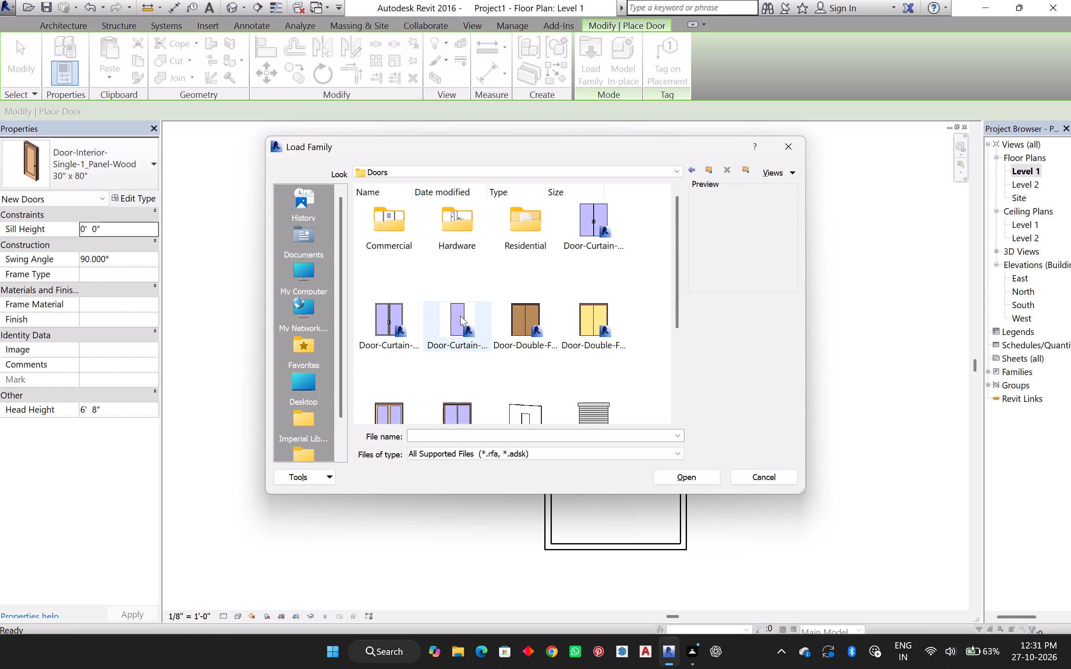
pyautogui.doubleClick(792, 168)
pyautogui.click(784, 176)
pyautogui.click(790, 203)
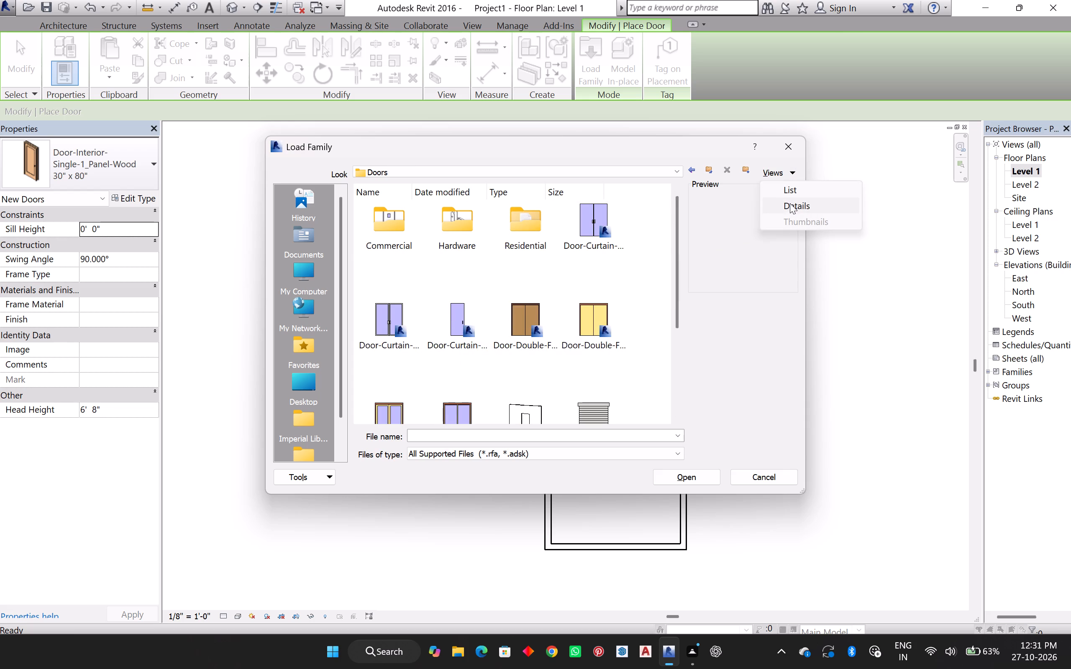
pyautogui.click(785, 169)
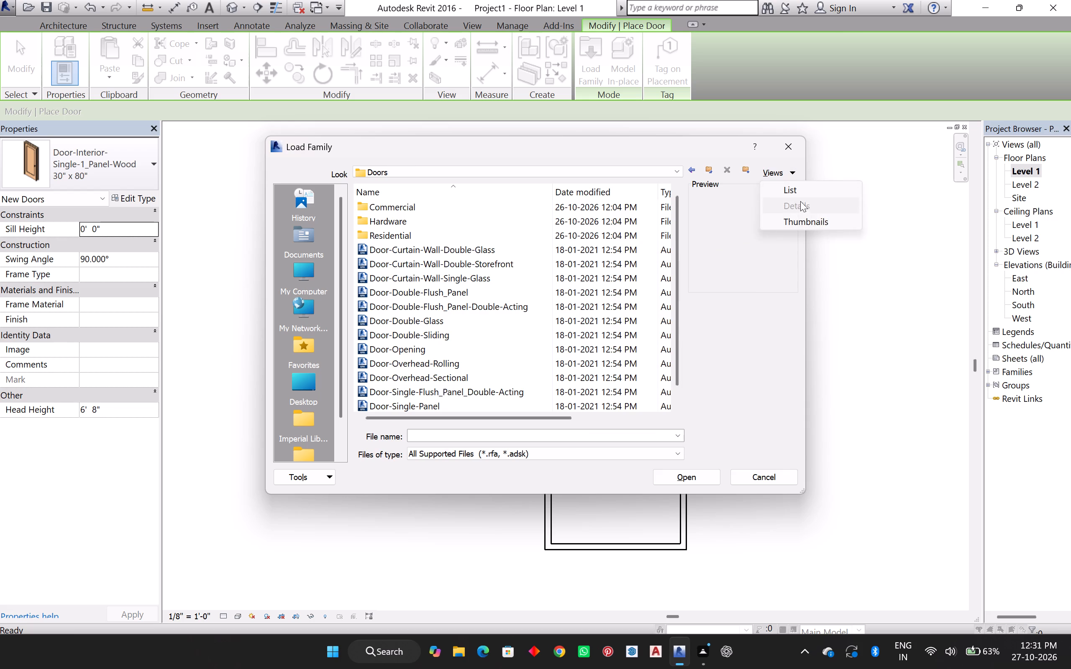
pyautogui.click(805, 219)
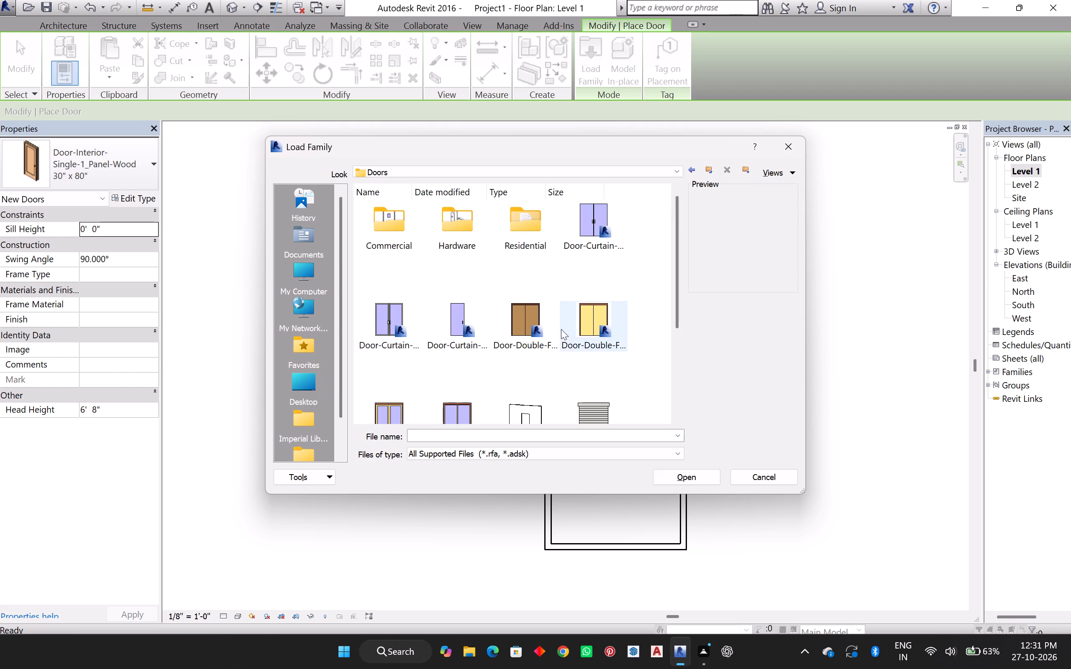
# Look through the Residential door families and compare the previews of the exterior and interior double doors.
pyautogui.scroll(-1, 463, 300)
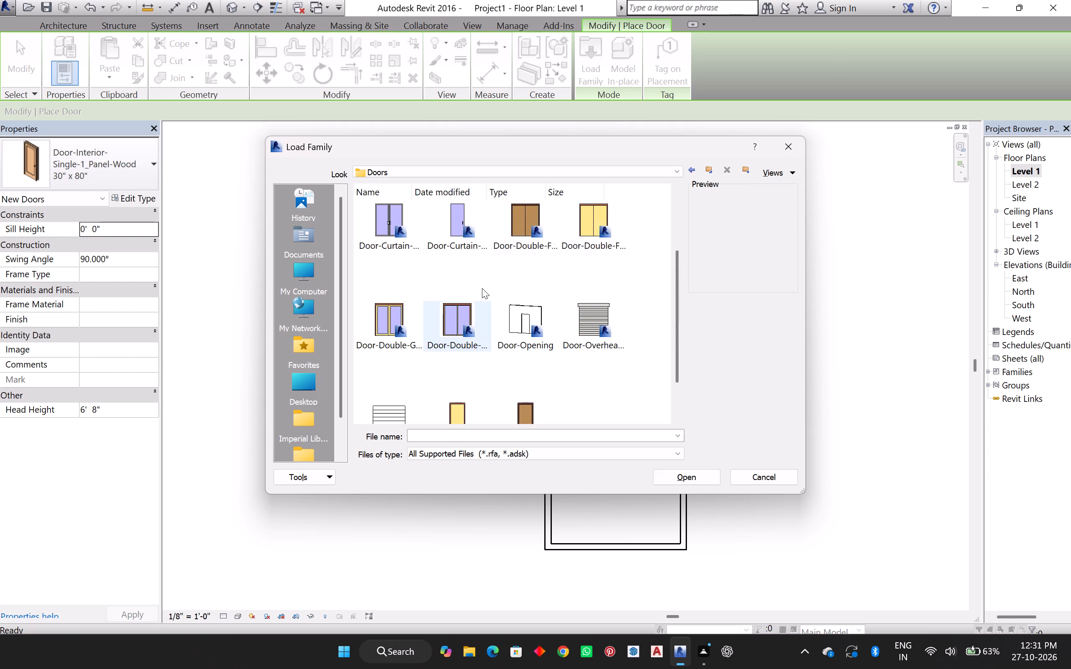
pyautogui.scroll(4, 484, 279)
pyautogui.doubleClick(528, 205)
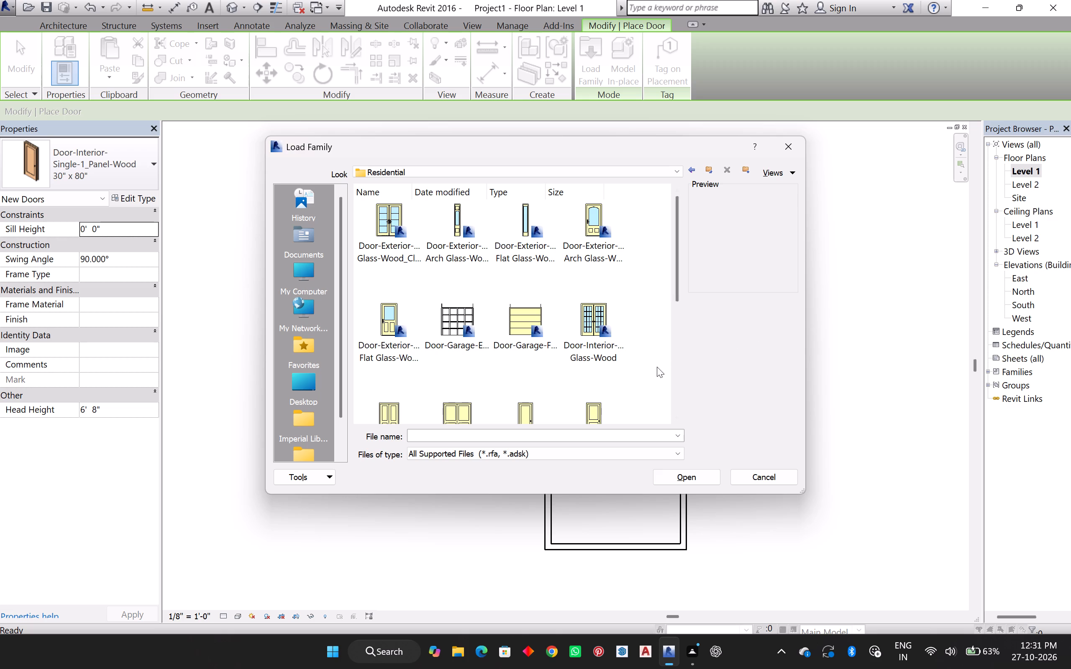
pyautogui.scroll(-1, 657, 367)
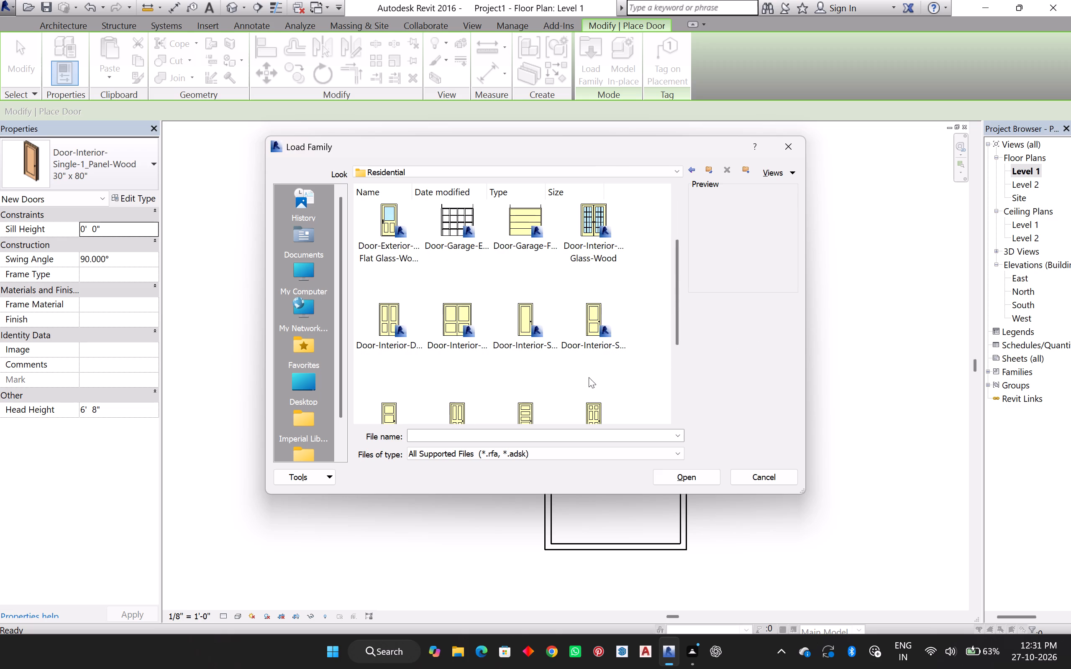
pyautogui.scroll(-3, 589, 377)
pyautogui.scroll(3, 589, 377)
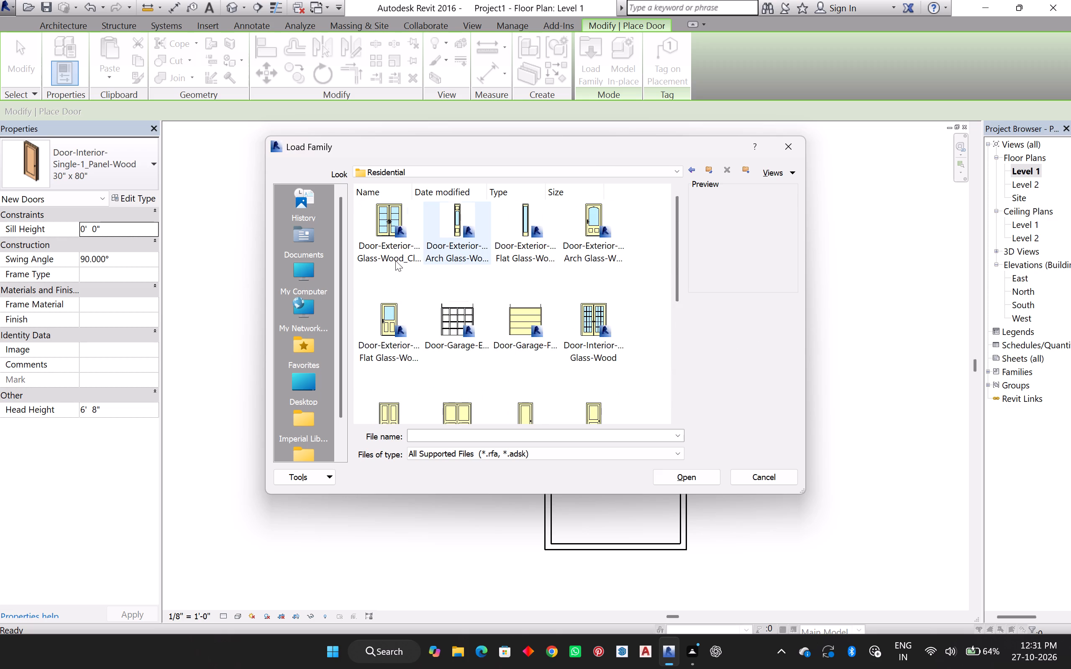
pyautogui.click(379, 225)
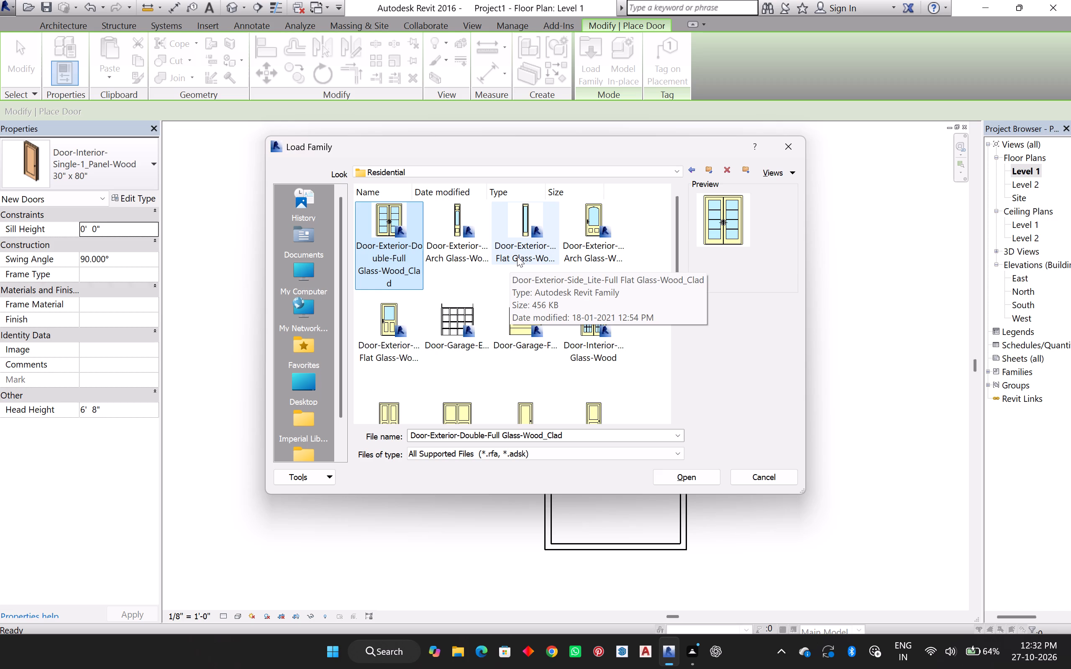
pyautogui.click(590, 343)
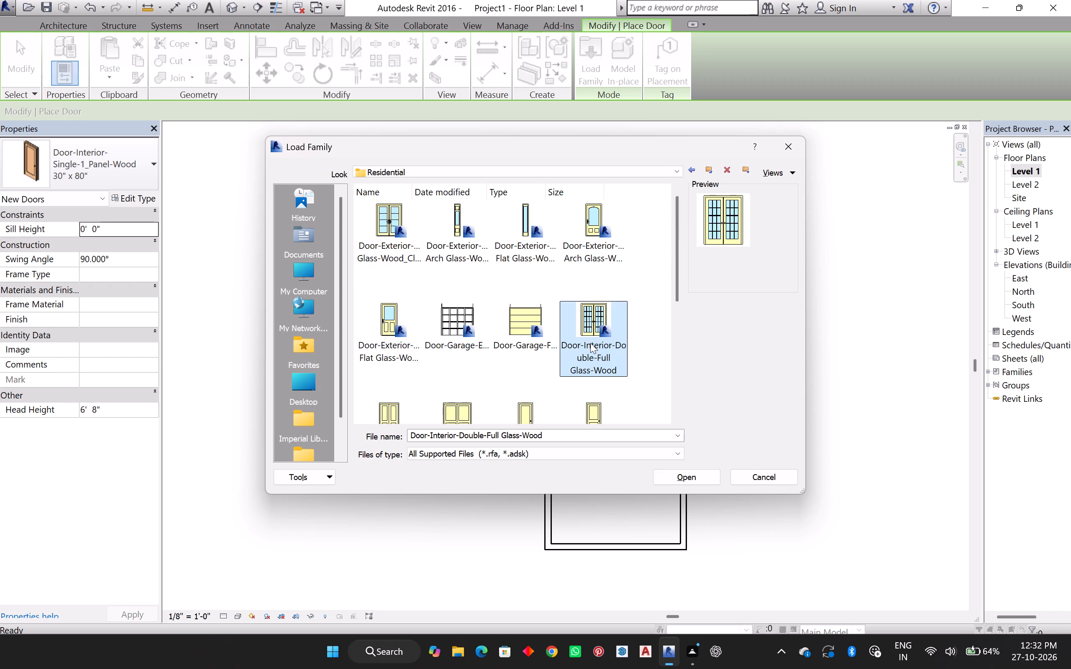
pyautogui.click(400, 248)
pyautogui.scroll(-1, 473, 347)
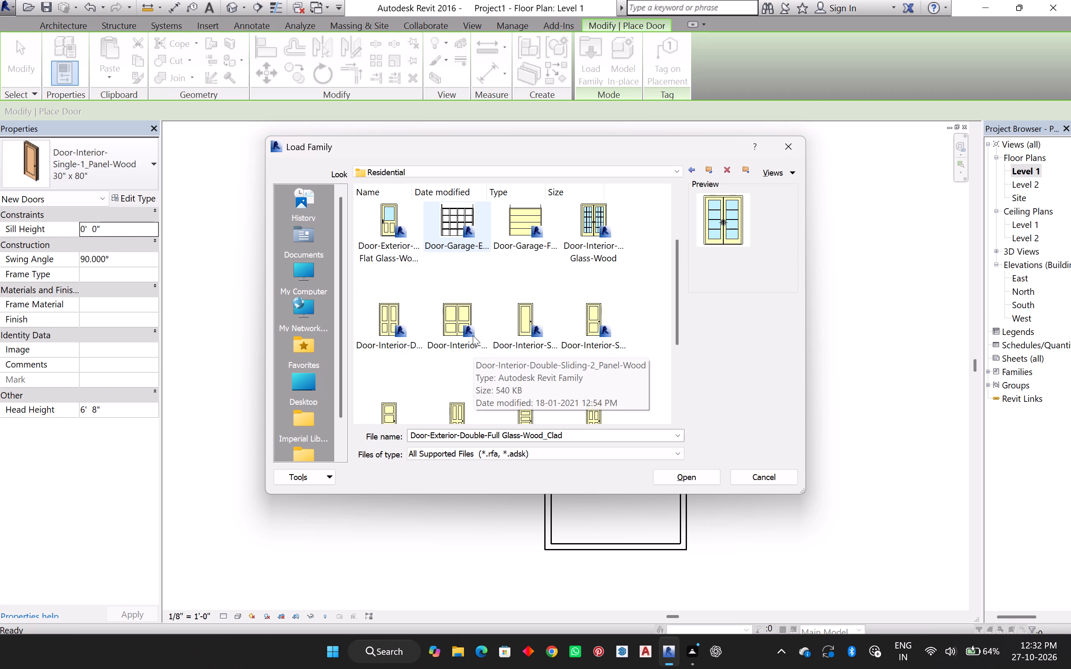
pyautogui.click(456, 318)
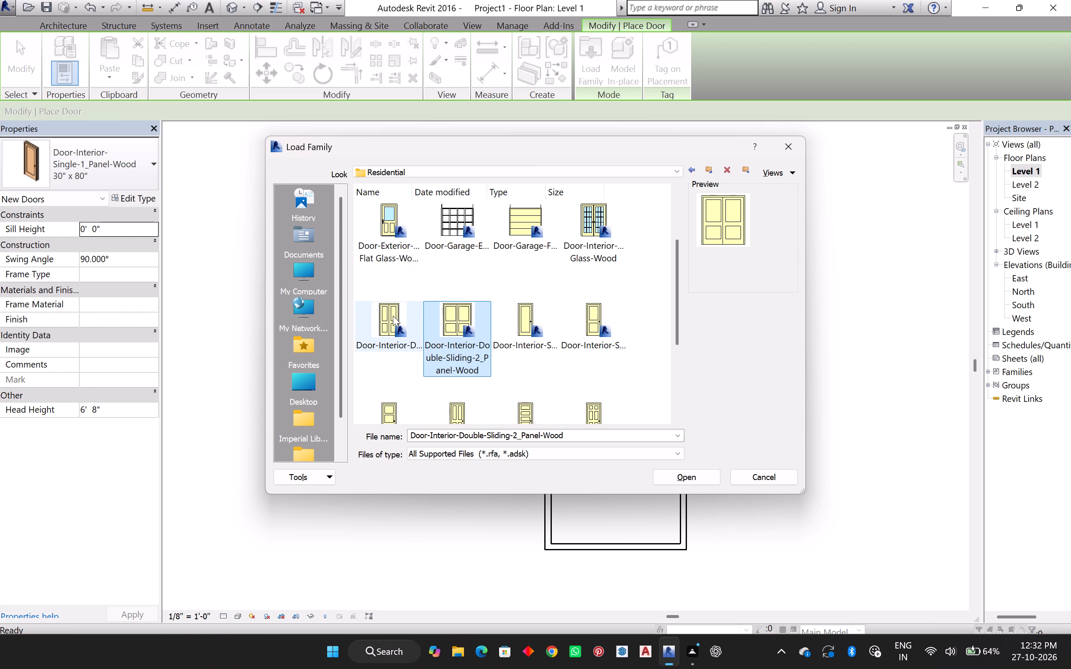
pyautogui.click(393, 315)
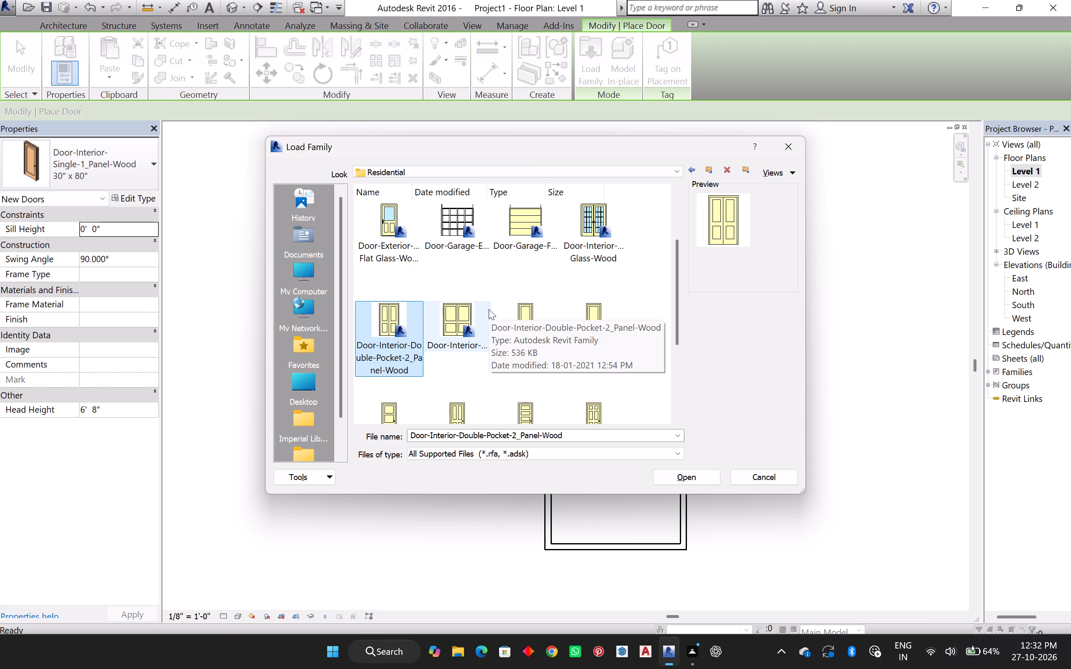
pyautogui.scroll(3, 502, 251)
pyautogui.click(385, 217)
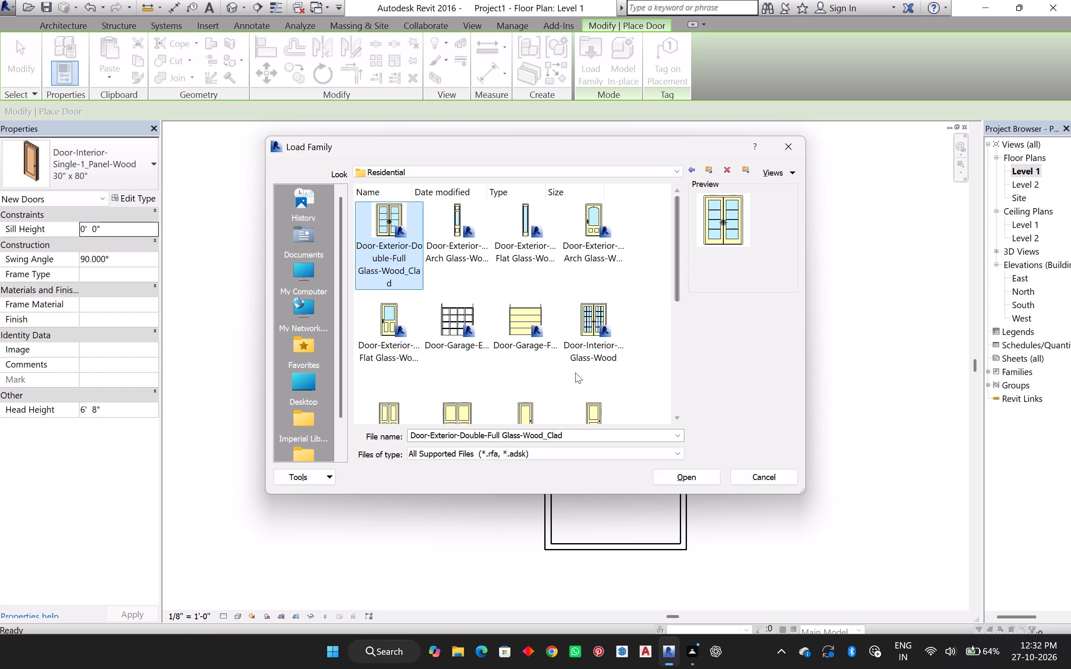
# Load the Door-Interior-Double-Sliding-2_Panel-Wood family from the Residential folder in the 60" x 84" type.
pyautogui.scroll(-2, 575, 373)
pyautogui.click(457, 239)
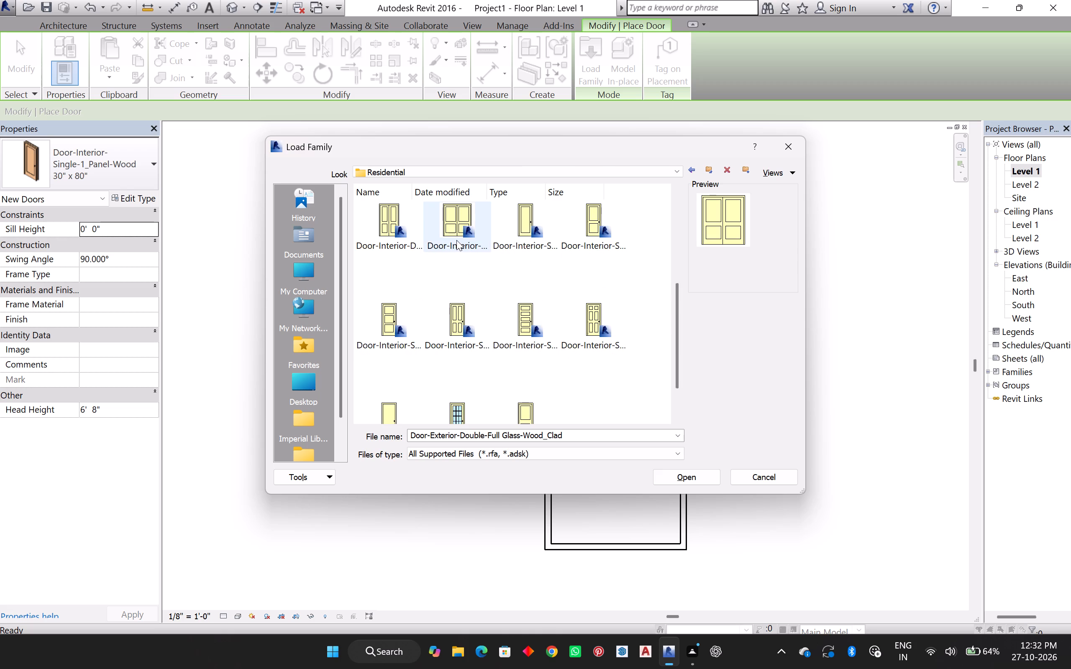
pyautogui.scroll(1, 387, 213)
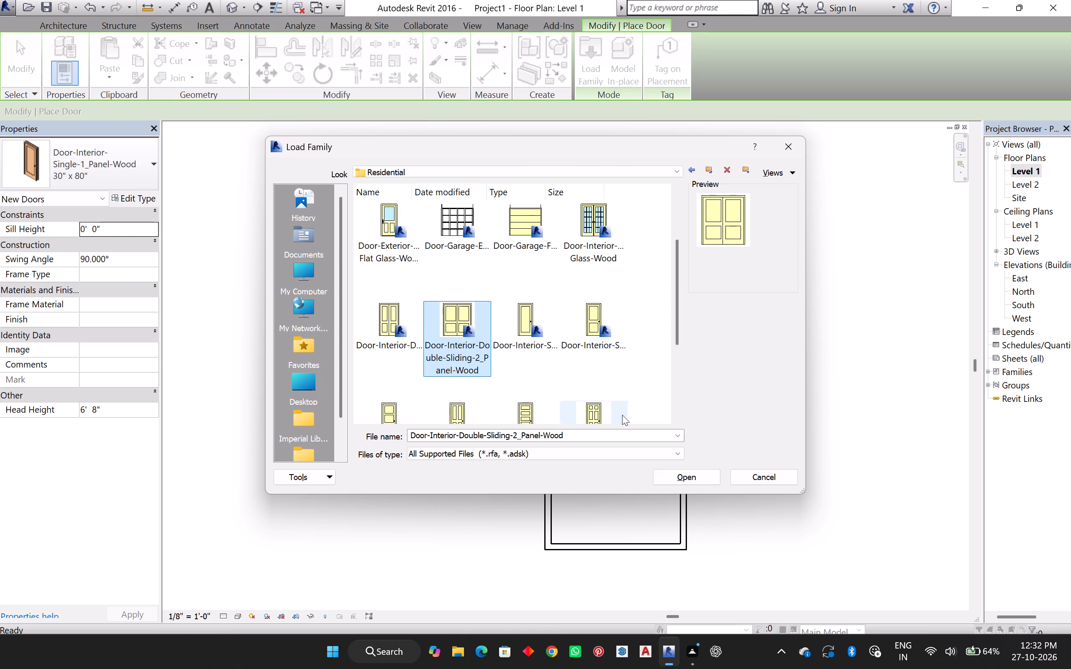
pyautogui.click(686, 483)
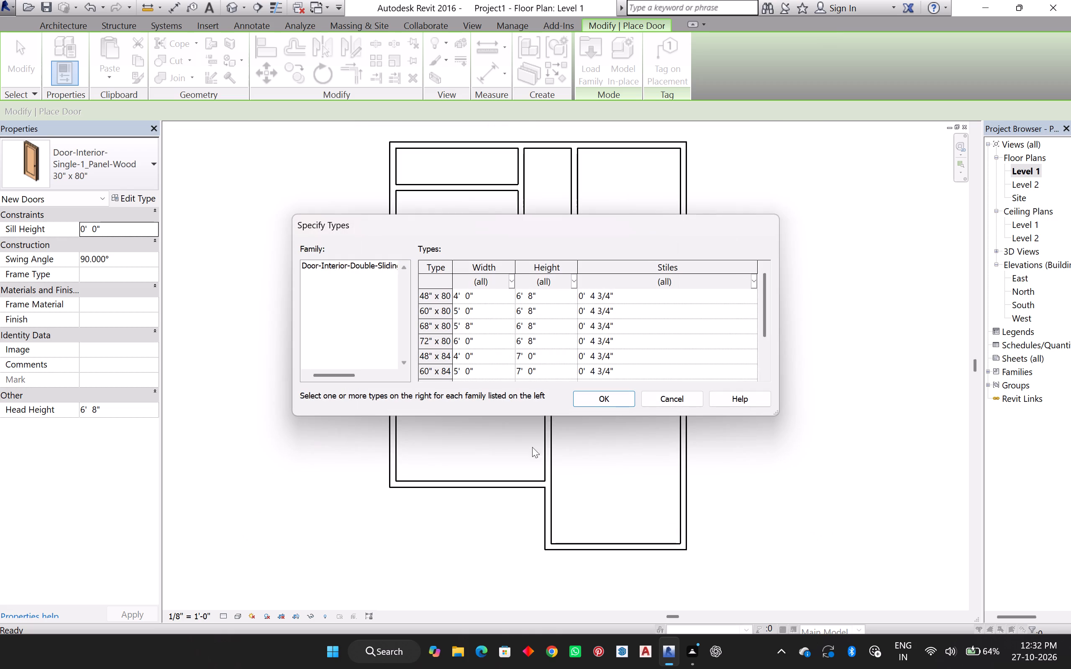
pyautogui.scroll(-1, 475, 369)
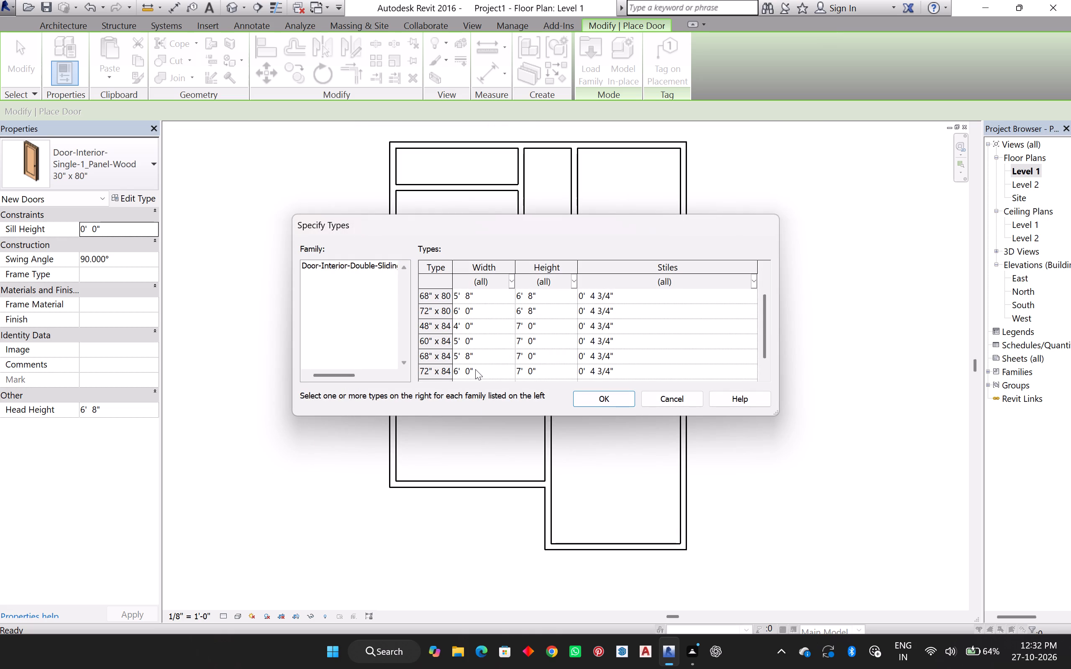
pyautogui.doubleClick(480, 340)
pyautogui.click(597, 396)
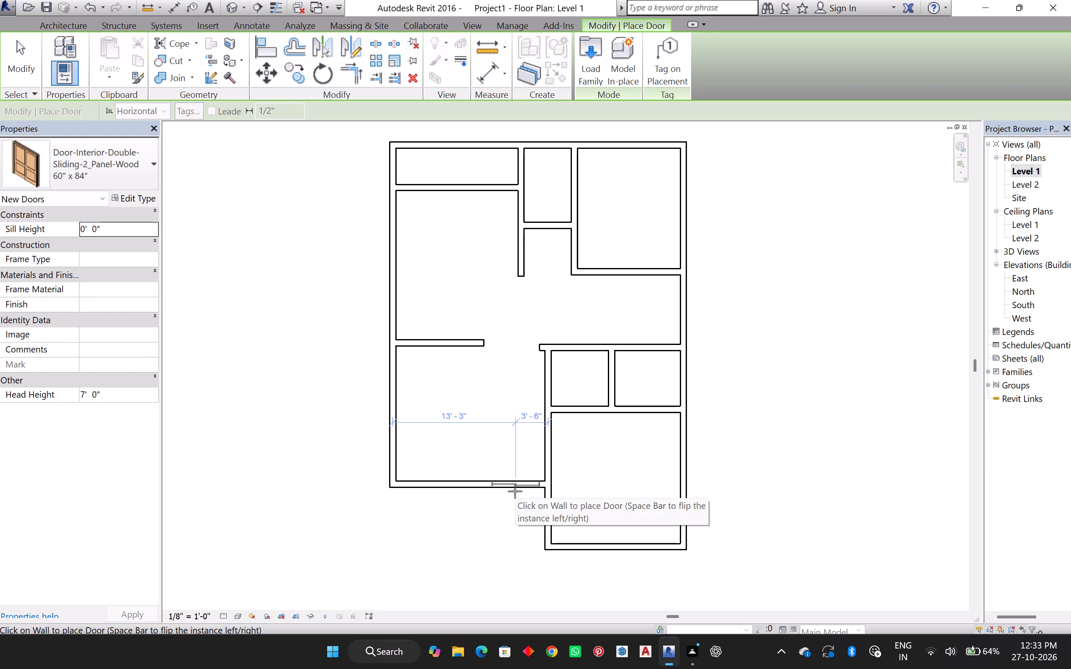
# Place the double sliding door in the southwest room's south wall, centred about 13' 3" from the west wall and 3' 6" from the east wall.
pyautogui.click(514, 491)
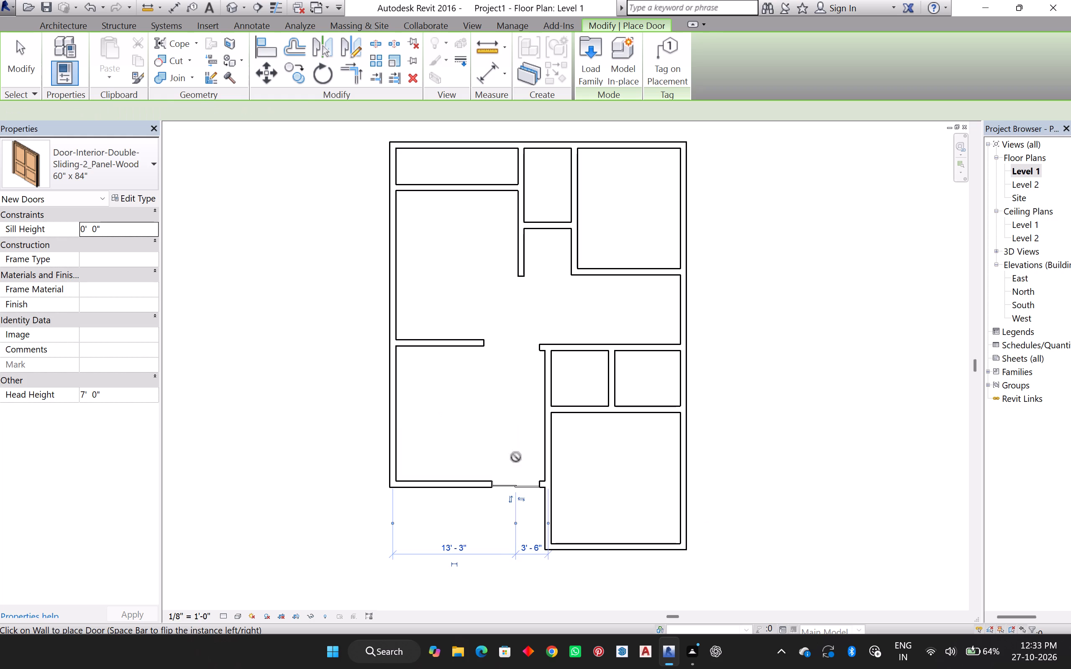
pyautogui.scroll(5, 519, 470)
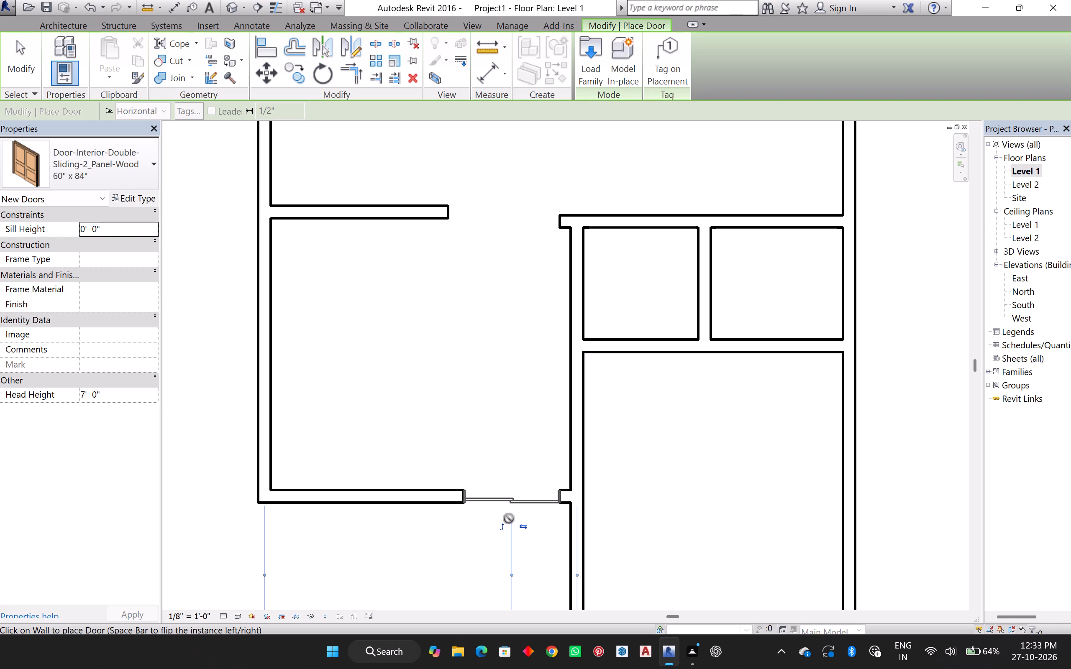
pyautogui.scroll(1, 530, 539)
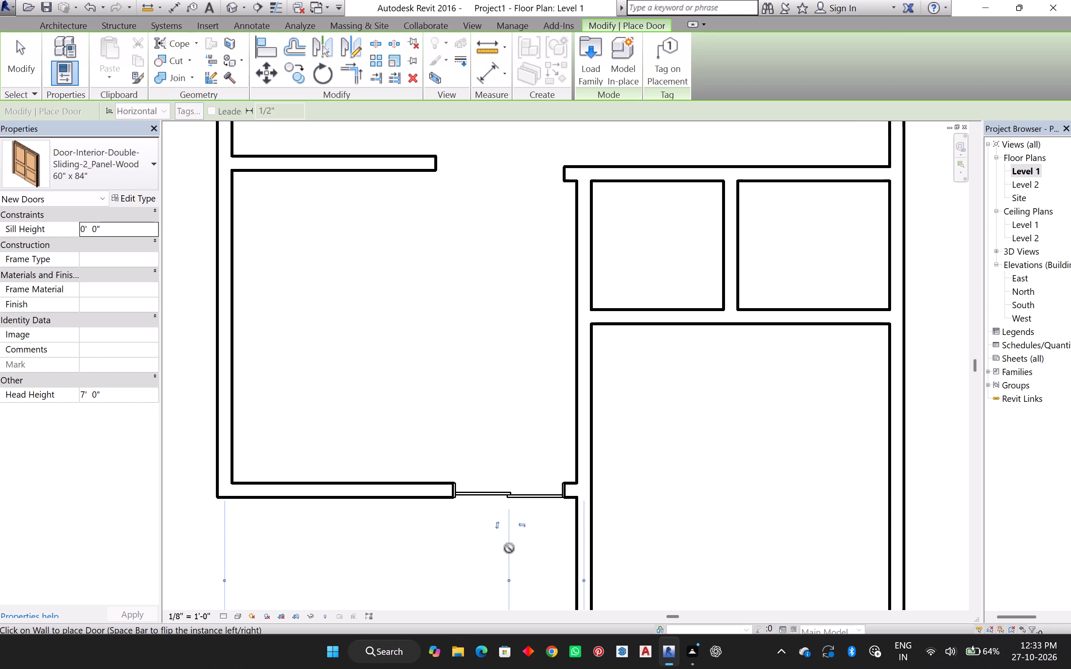
pyautogui.scroll(4, 509, 548)
pyautogui.scroll(-8, 510, 552)
pyautogui.moveTo(508, 571); pyautogui.dragTo(569, 526, button='middle')
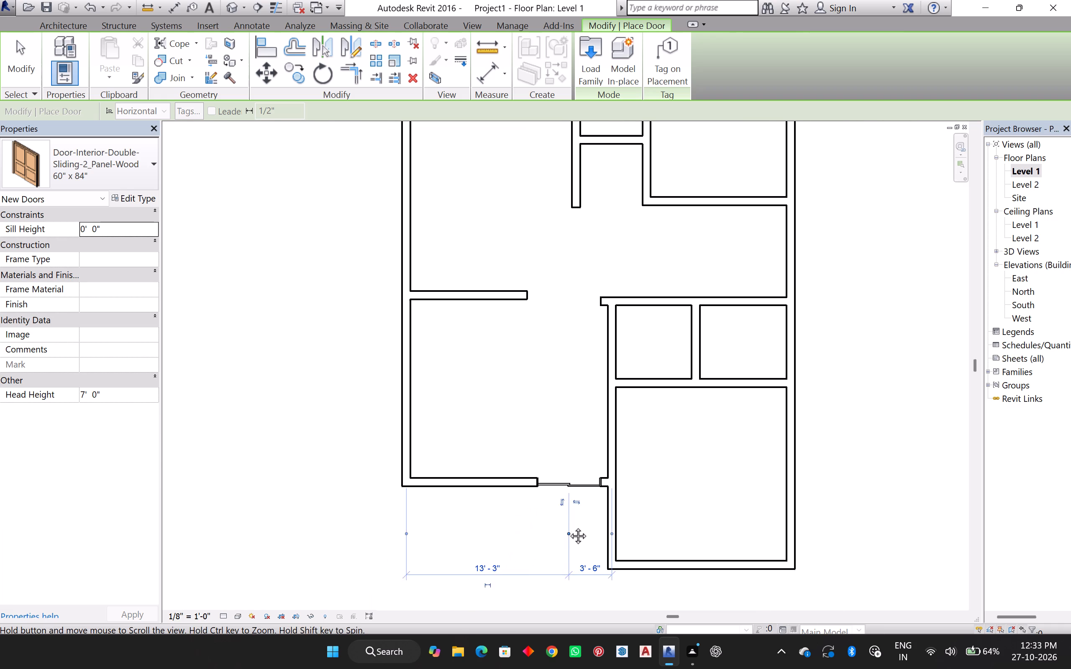
pyautogui.moveTo(569, 526); pyautogui.dragTo(558, 524, button='middle')
pyautogui.middleClick(558, 524)
pyautogui.scroll(-1, 560, 529)
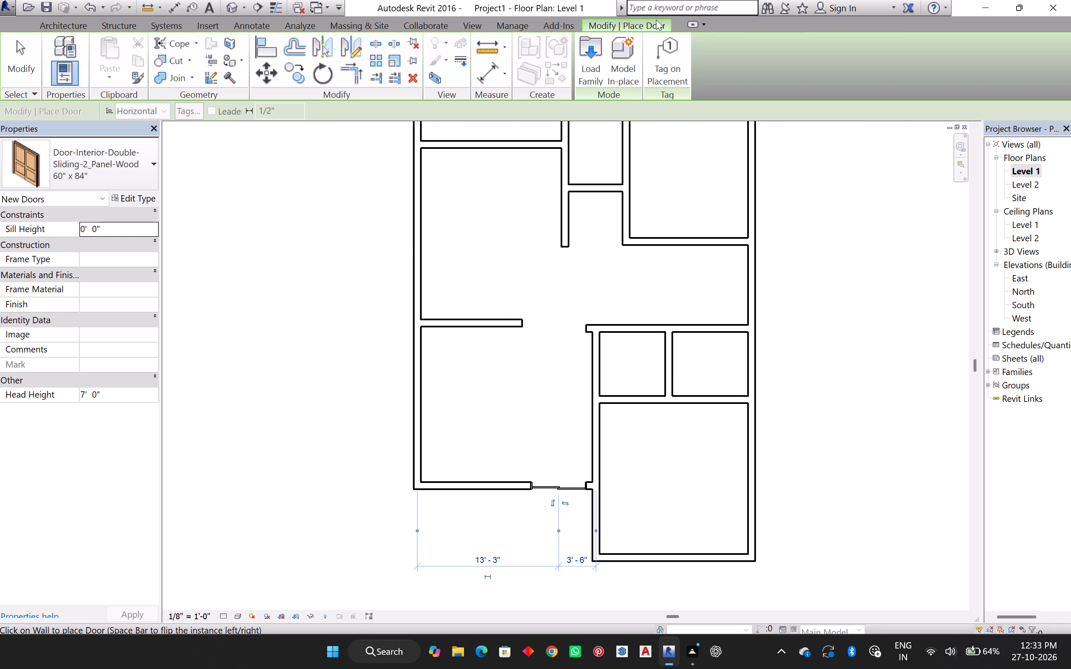
# Open the family loader and look through the US Imperial library folders for the door families.
pyautogui.click(581, 55)
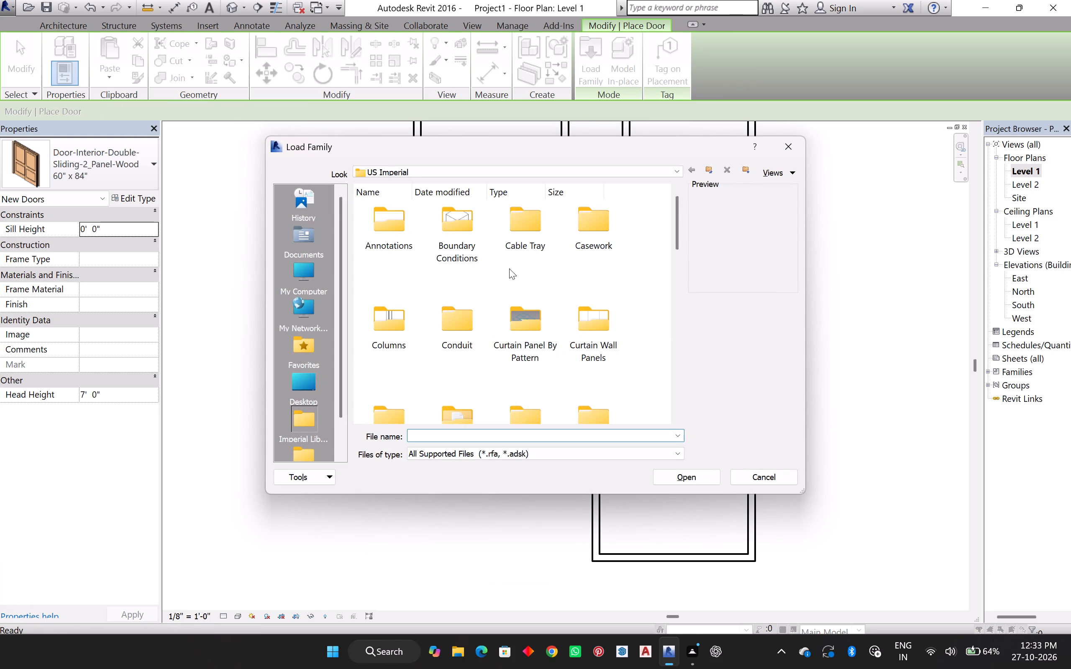
pyautogui.scroll(-4, 430, 329)
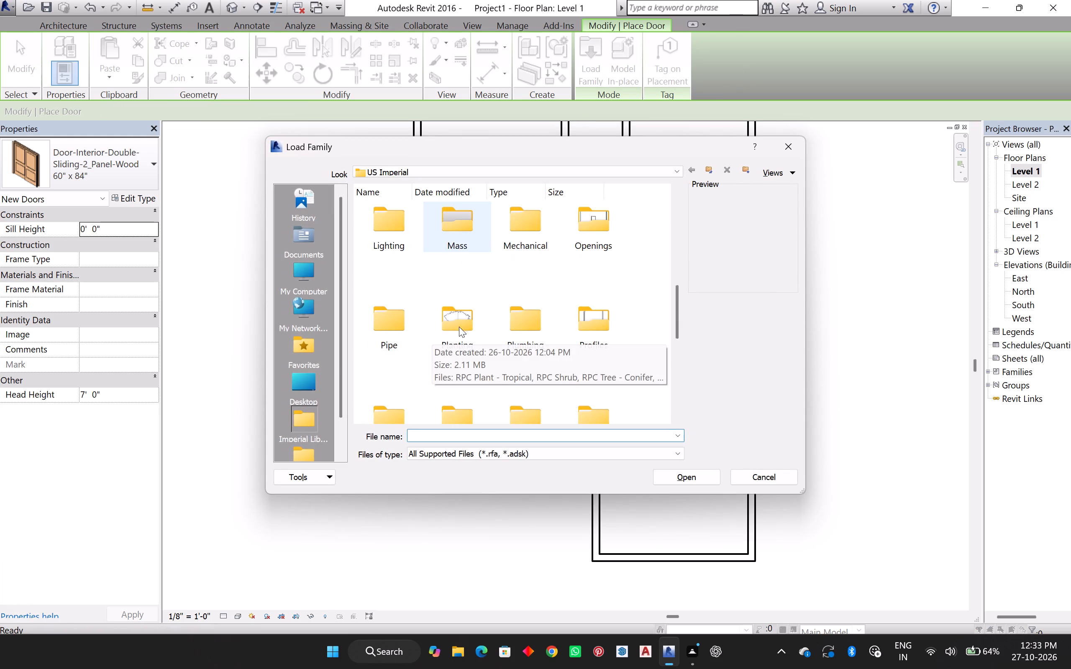
pyautogui.scroll(-4, 464, 325)
pyautogui.scroll(3, 464, 325)
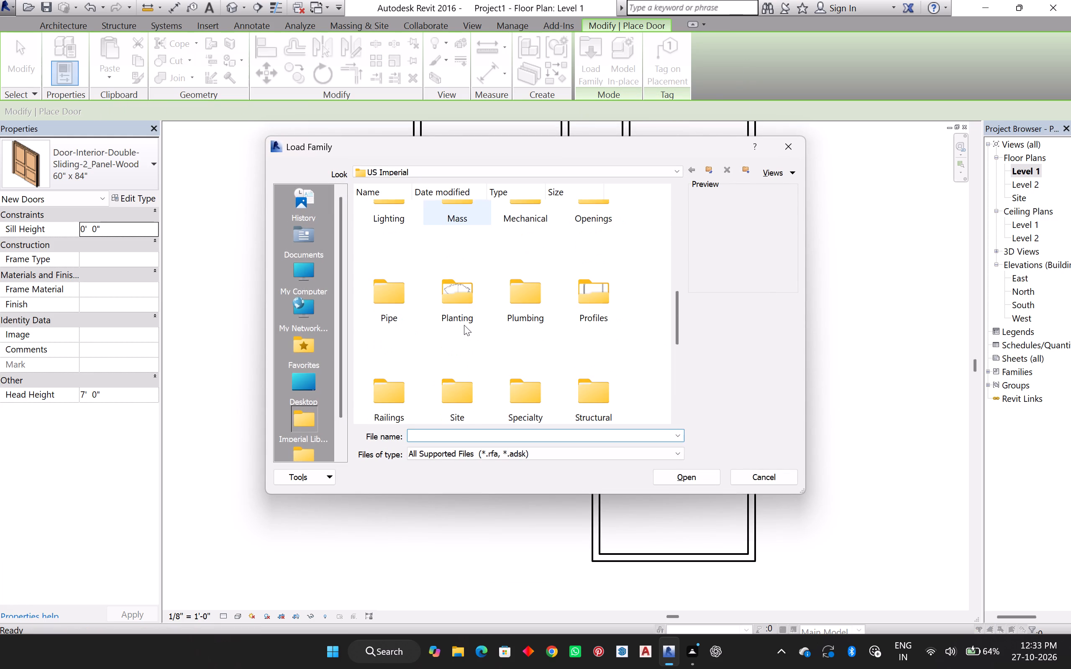
pyautogui.scroll(3, 464, 325)
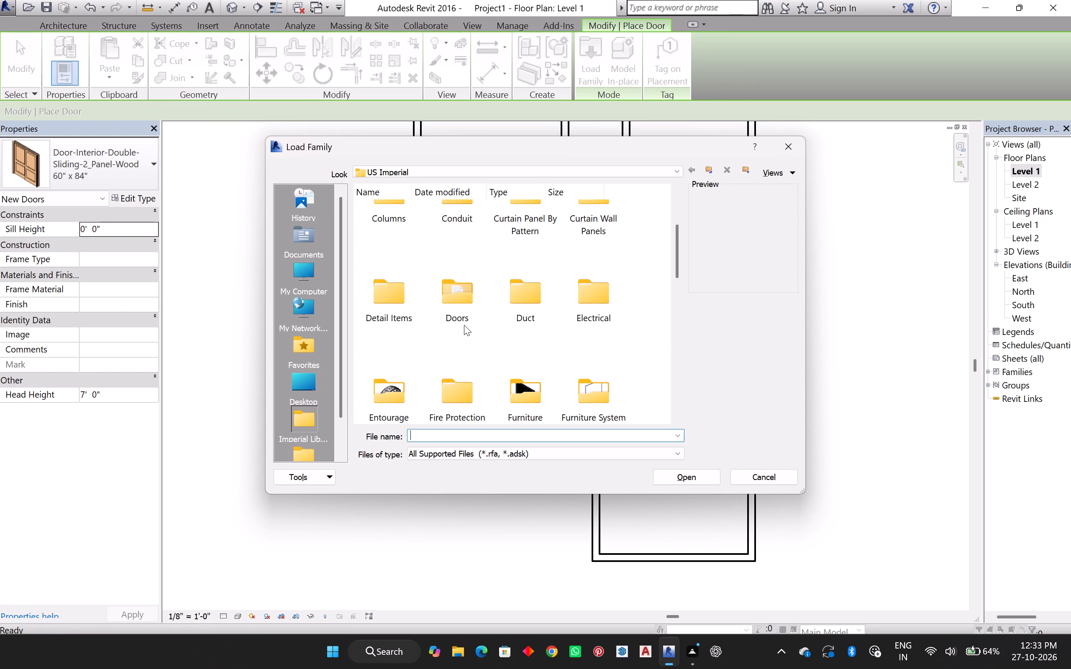
pyautogui.scroll(1, 487, 340)
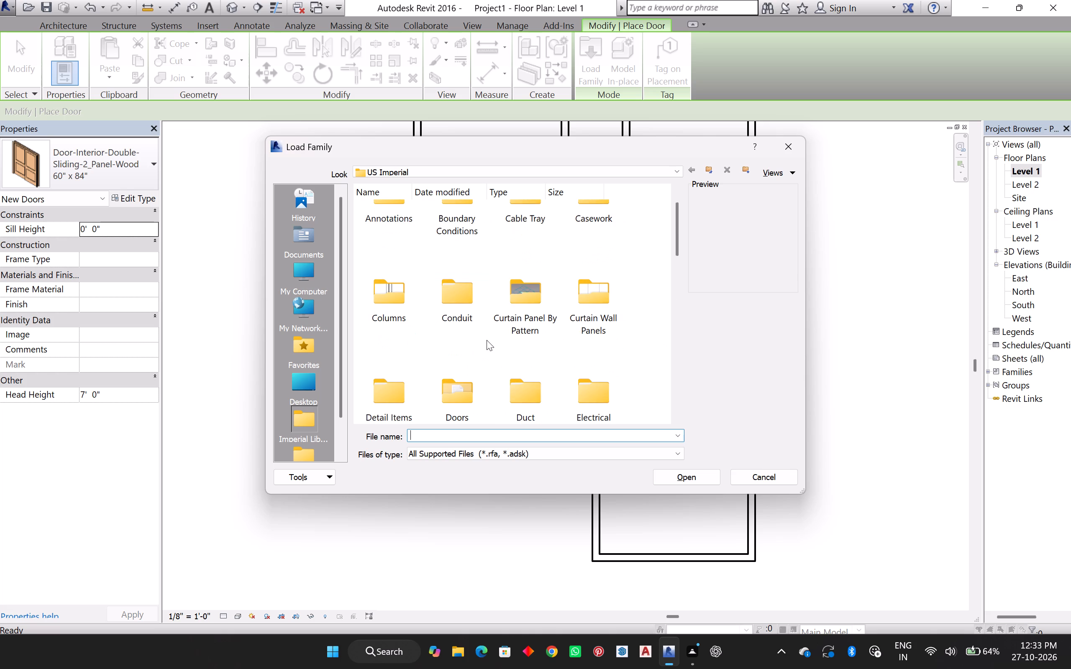
pyautogui.scroll(2, 487, 340)
pyautogui.scroll(-2, 487, 340)
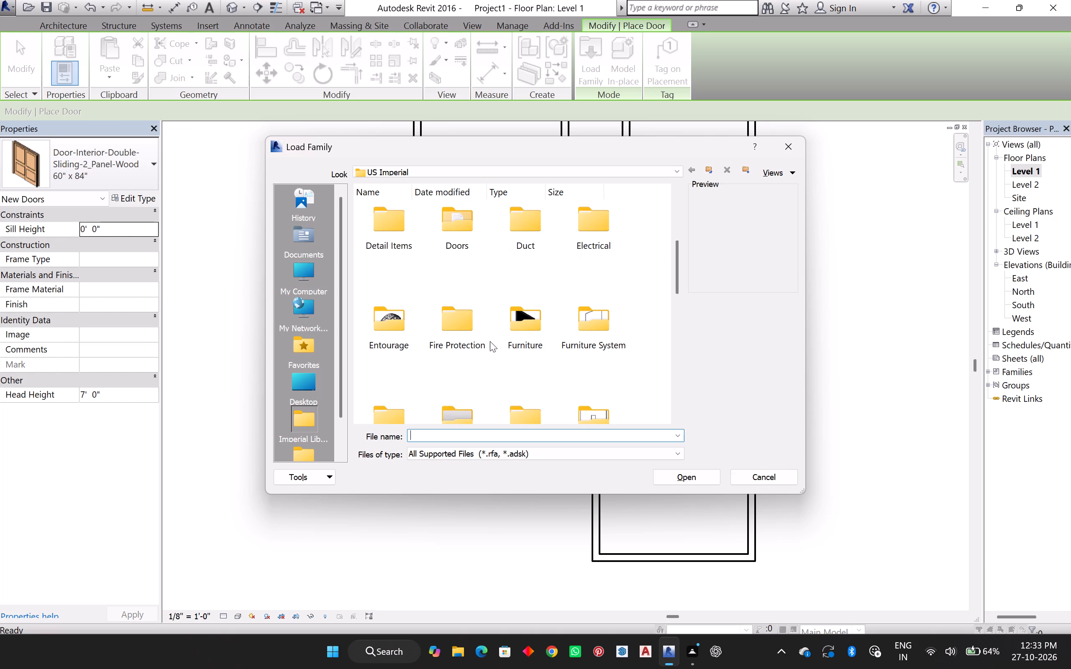
pyautogui.scroll(-2, 502, 349)
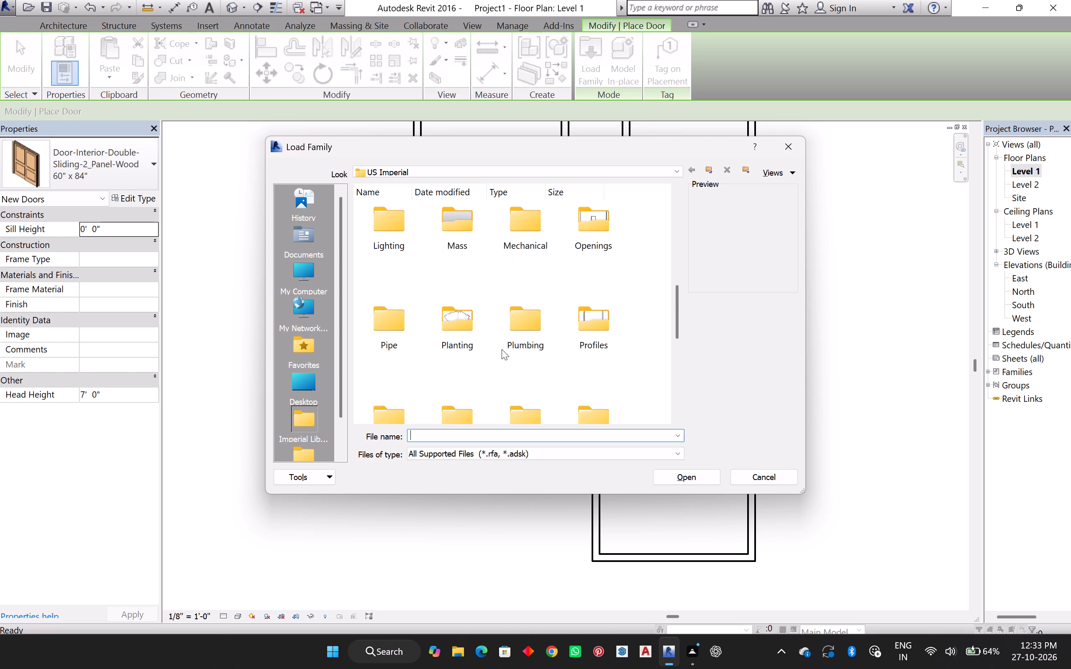
pyautogui.scroll(-1, 502, 349)
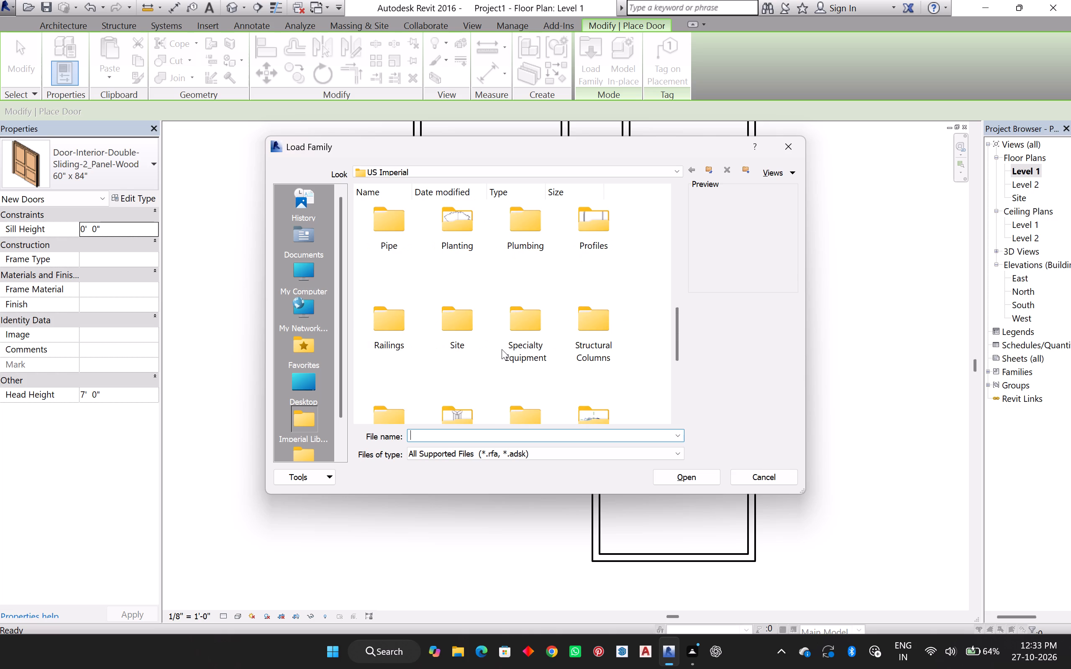
pyautogui.scroll(-3, 502, 349)
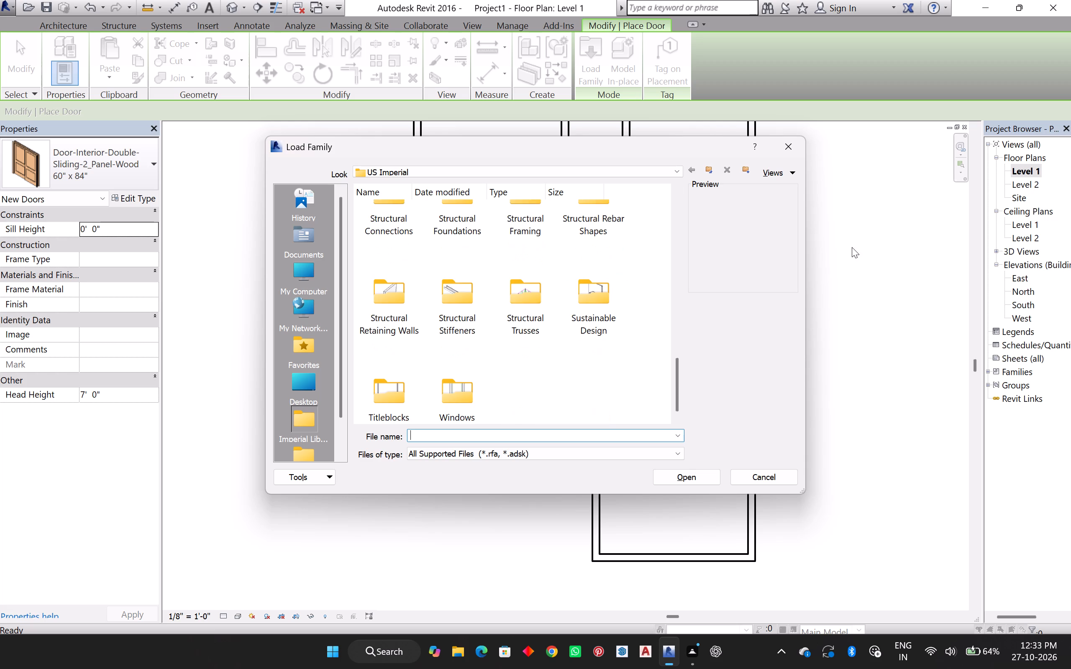
# Open the Doors folder of the US Imperial library and show its families in the Thumbnails view.
pyautogui.click(788, 170)
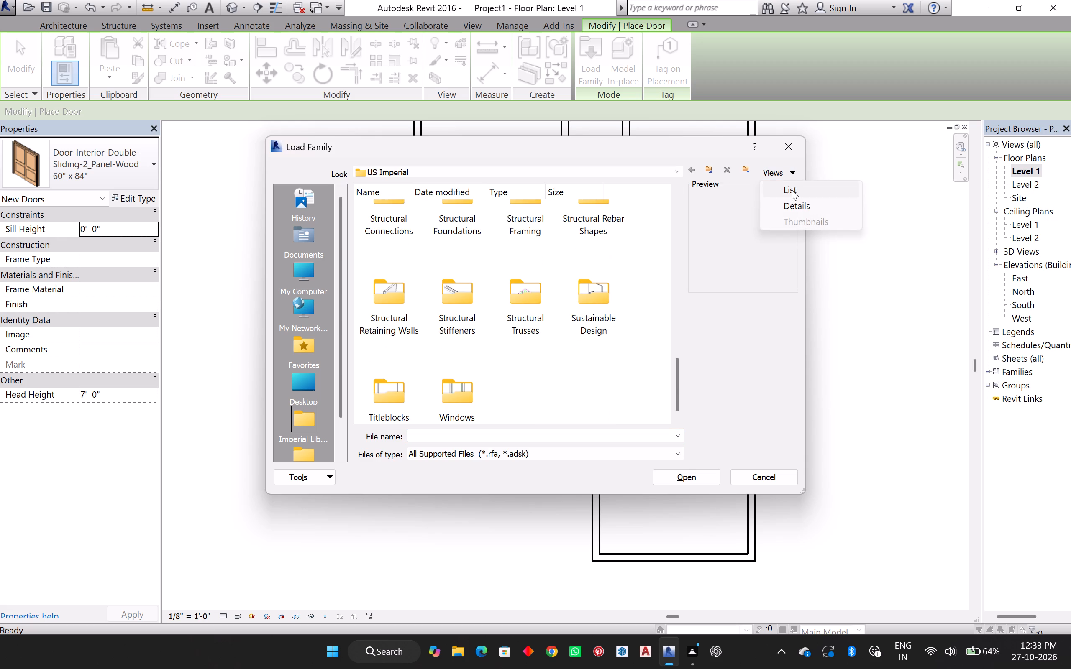
pyautogui.click(792, 189)
pyautogui.scroll(-3, 451, 303)
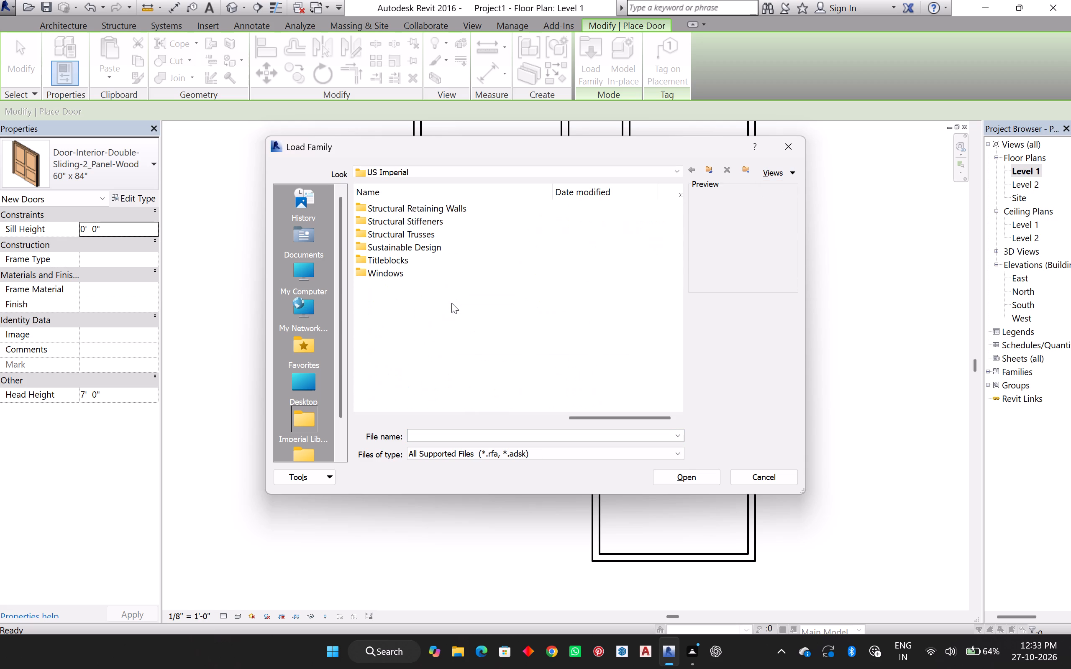
pyautogui.scroll(3, 451, 303)
pyautogui.click(776, 172)
pyautogui.click(771, 198)
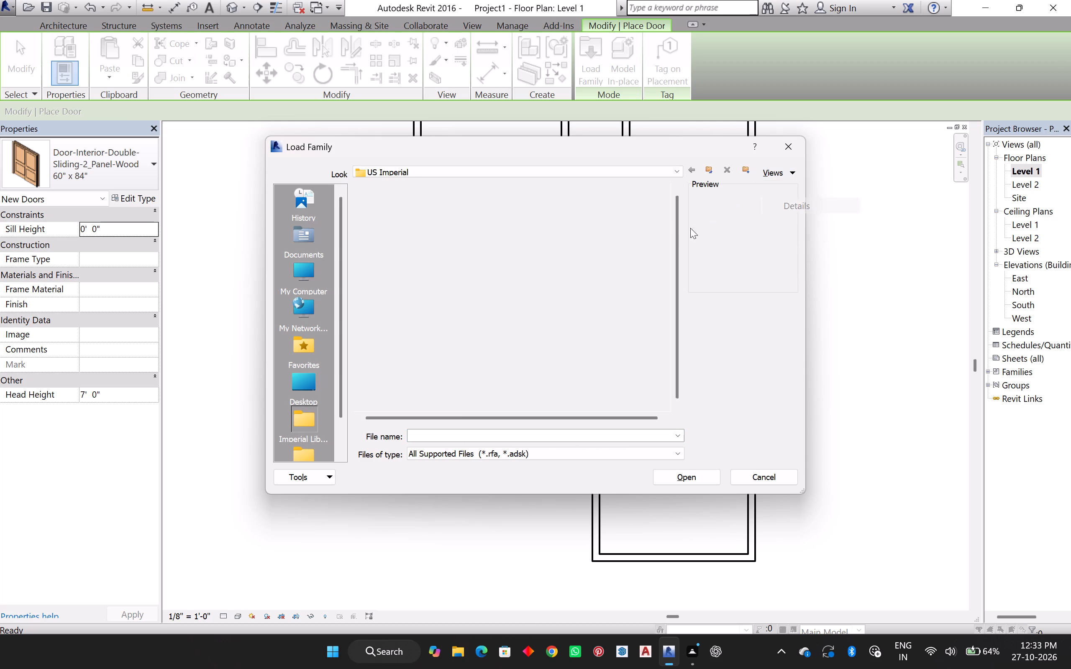
pyautogui.scroll(-1, 427, 269)
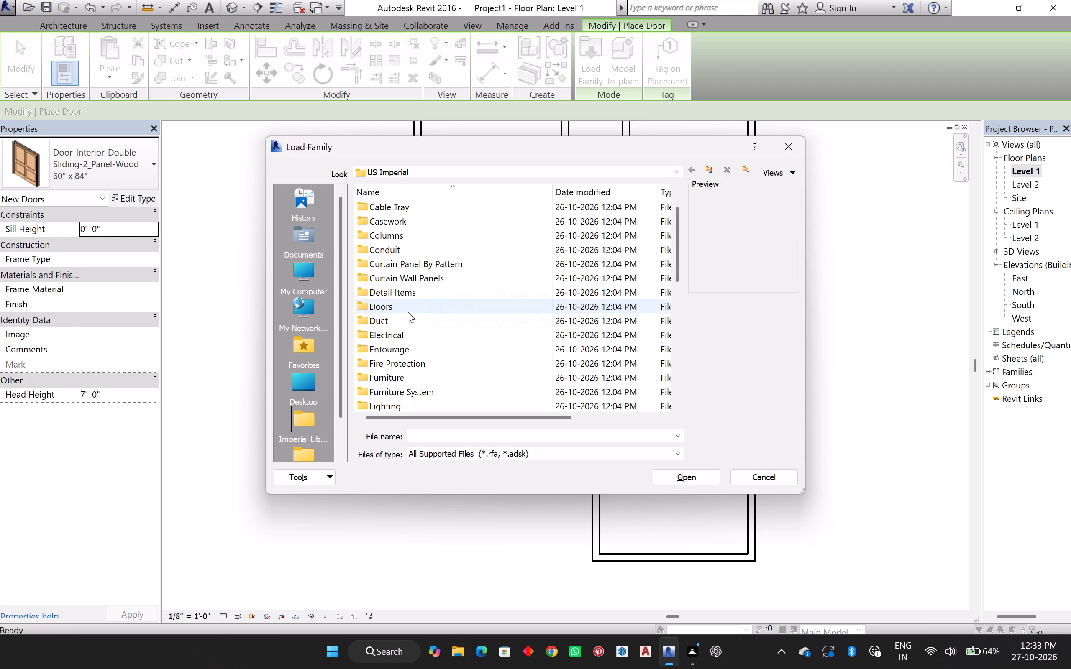
pyautogui.doubleClick(408, 312)
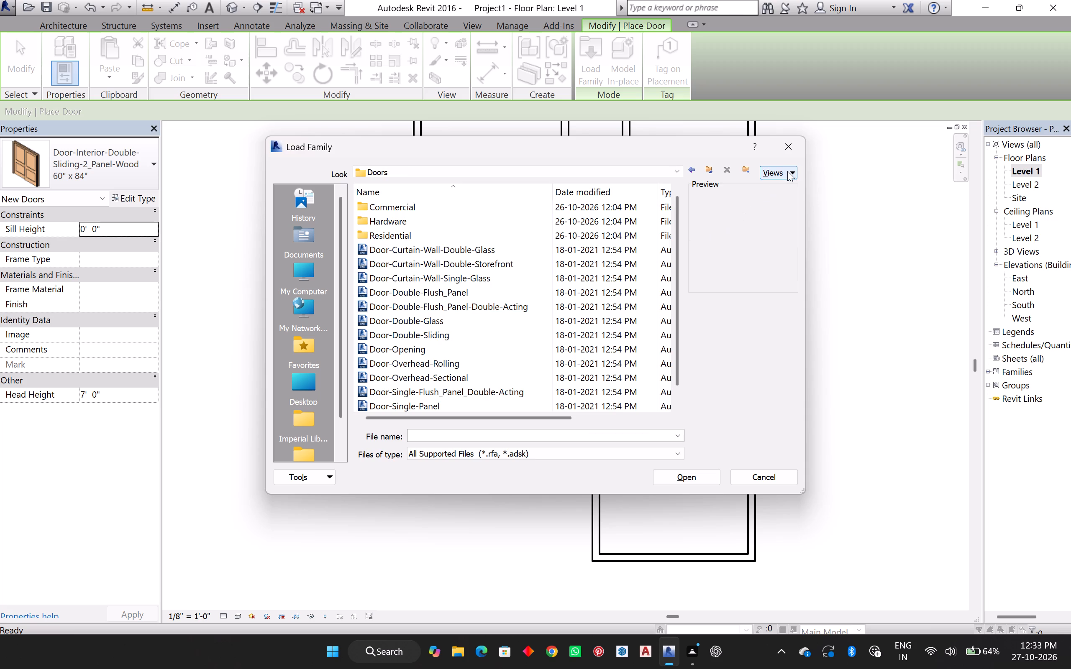
pyautogui.click(787, 170)
pyautogui.click(778, 217)
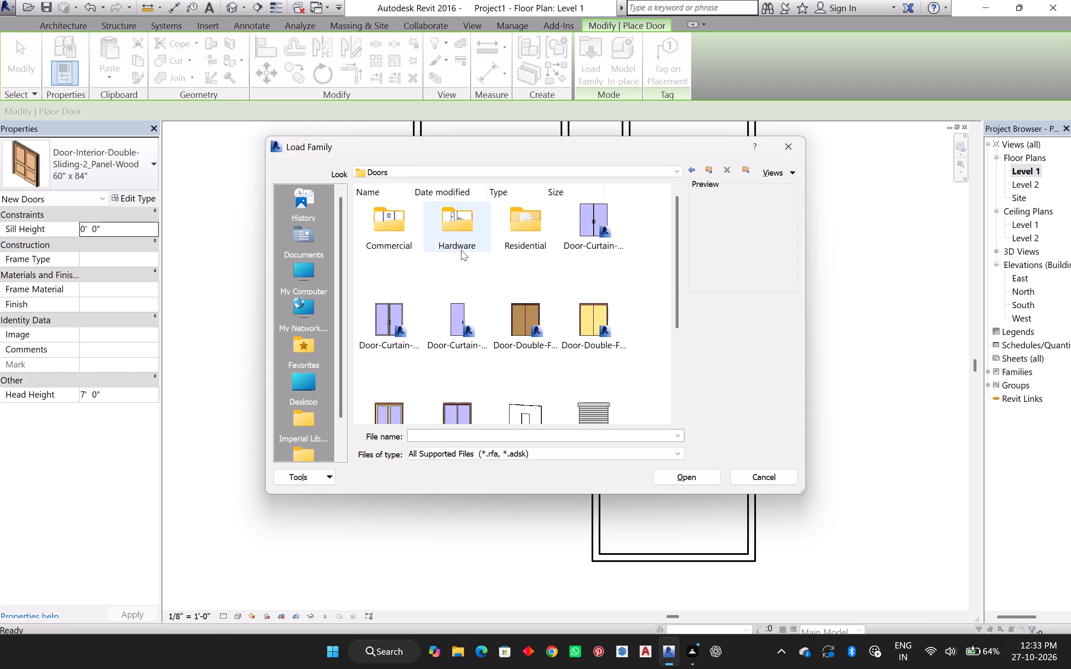
# Load the Door-Exterior-Side_Lite-Full Arch Glass-Wood_Clad family from the Residential folder in the 13" x 84" type.
pyautogui.click(529, 244)
pyautogui.click(529, 244)
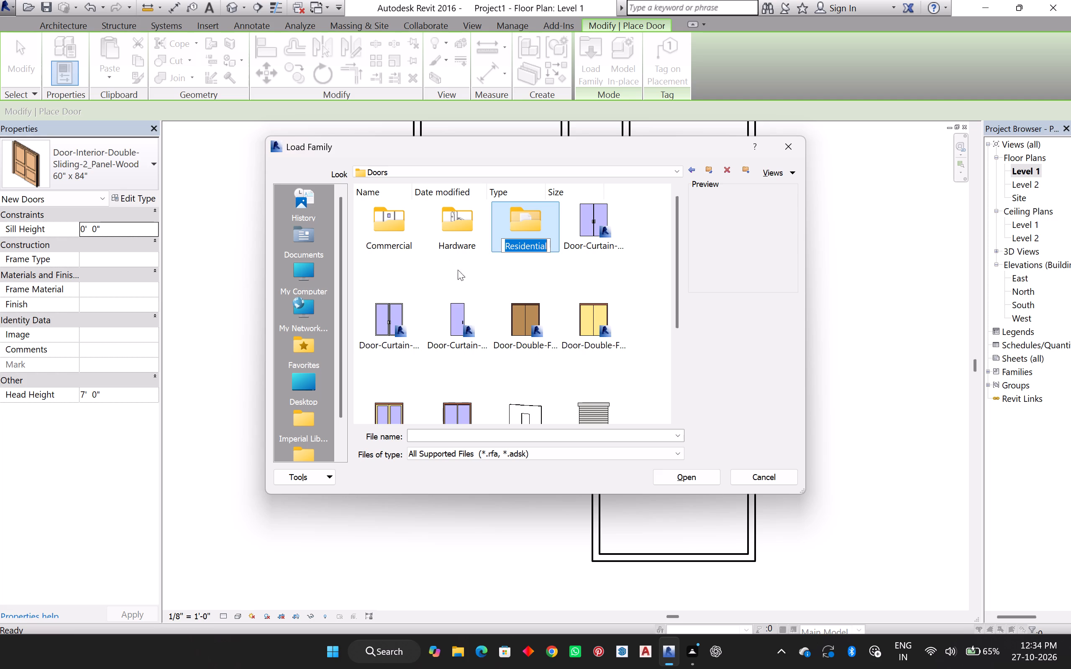
pyautogui.doubleClick(547, 216)
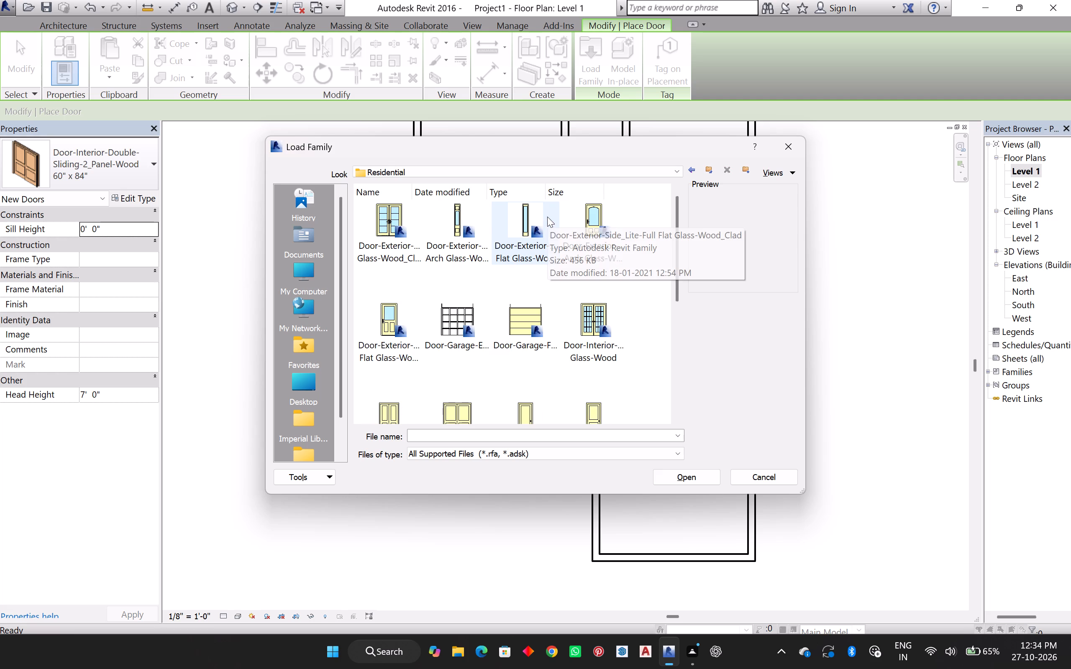
pyautogui.scroll(-2, 494, 342)
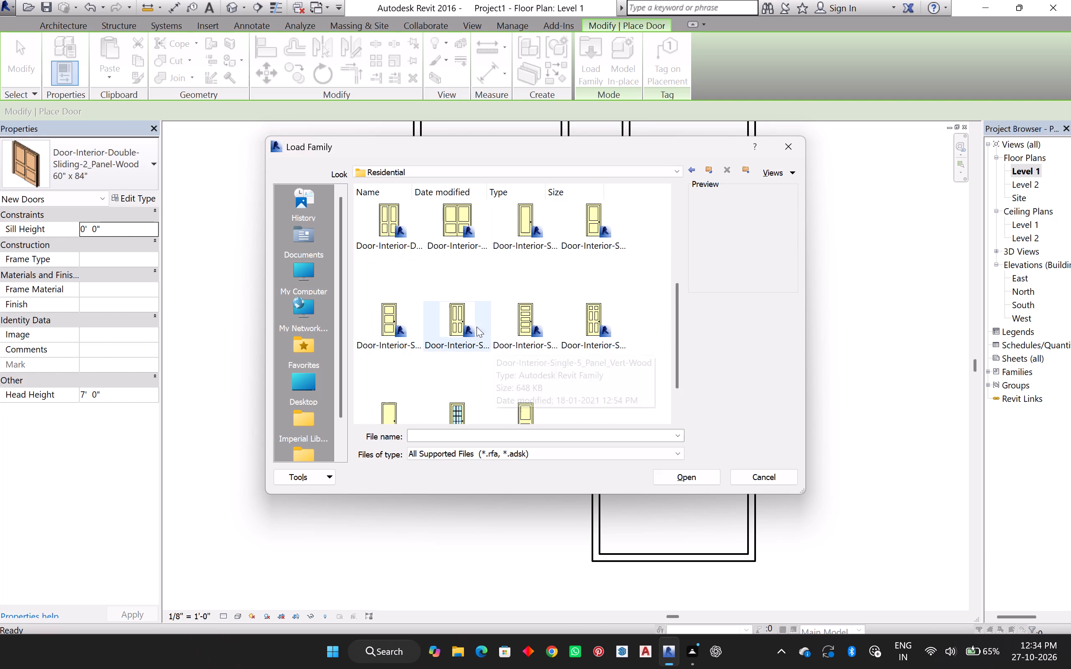
pyautogui.scroll(3, 459, 270)
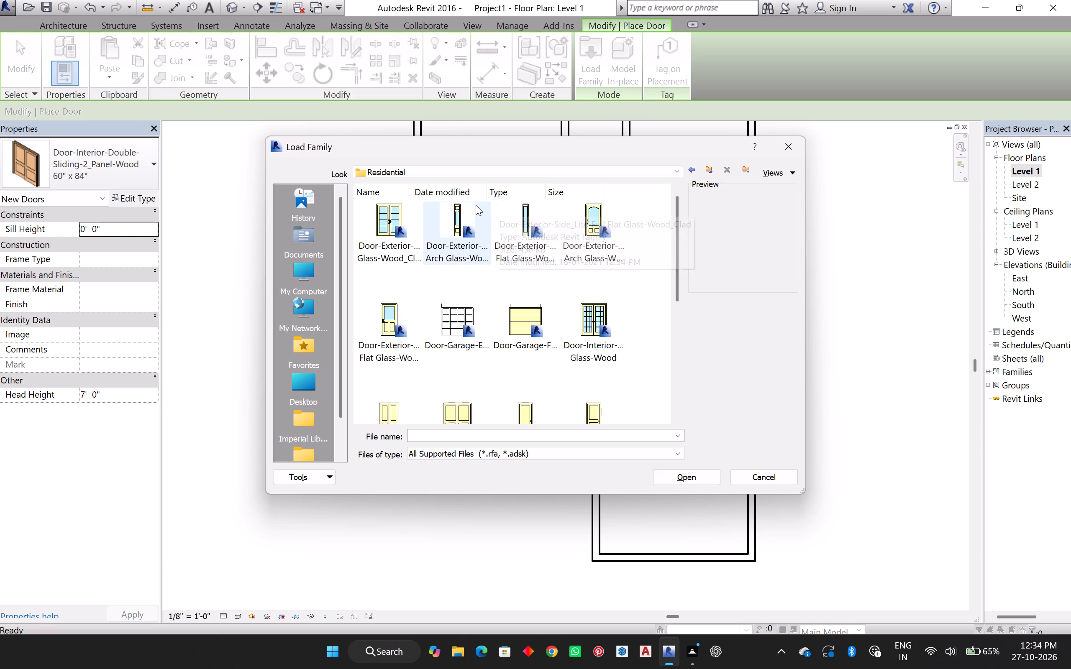
pyautogui.click(471, 215)
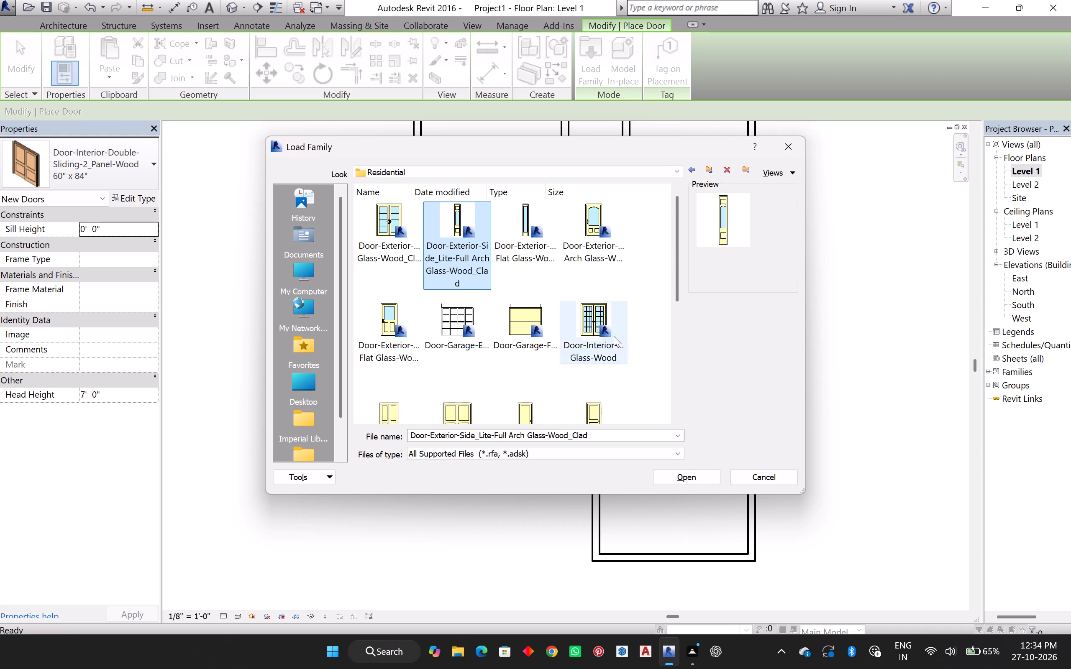
pyautogui.click(683, 476)
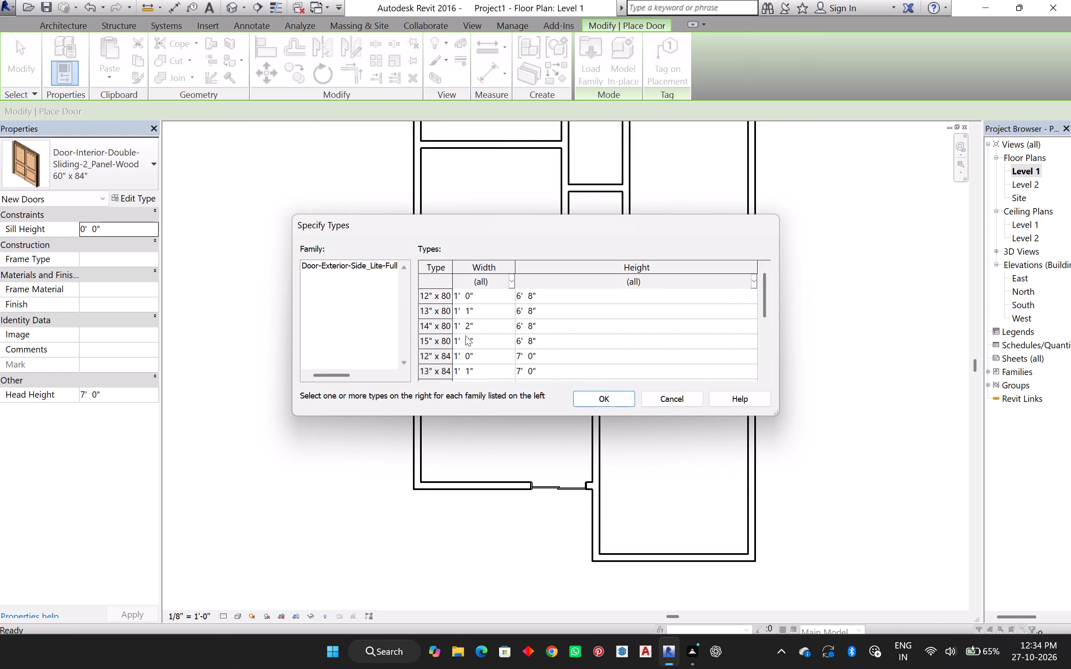
pyautogui.scroll(-8, 461, 345)
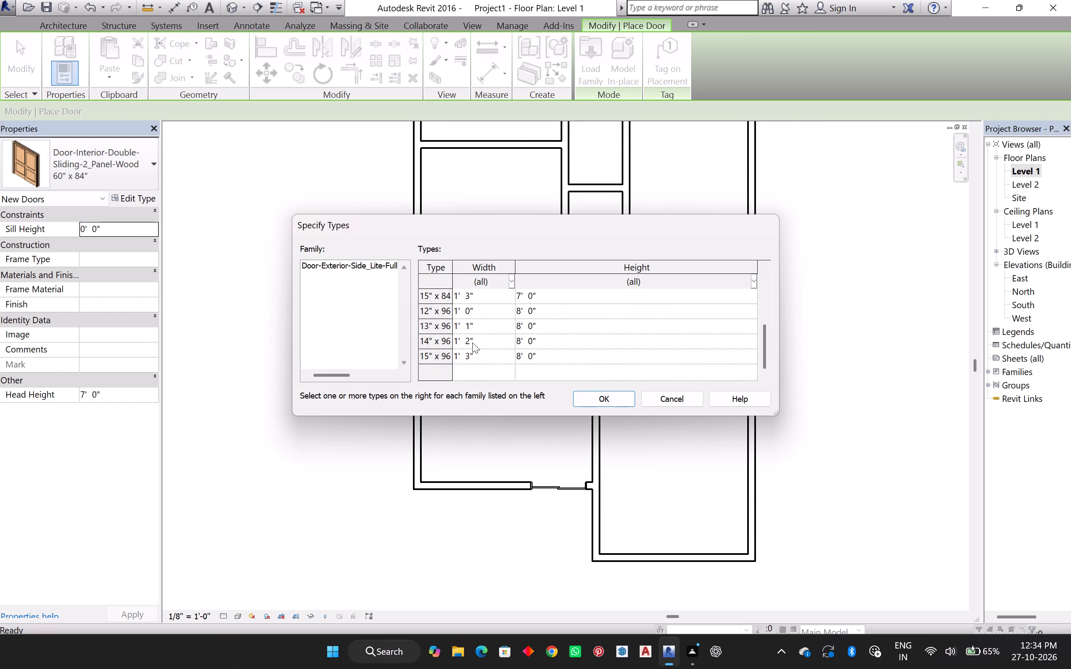
pyautogui.scroll(11, 473, 342)
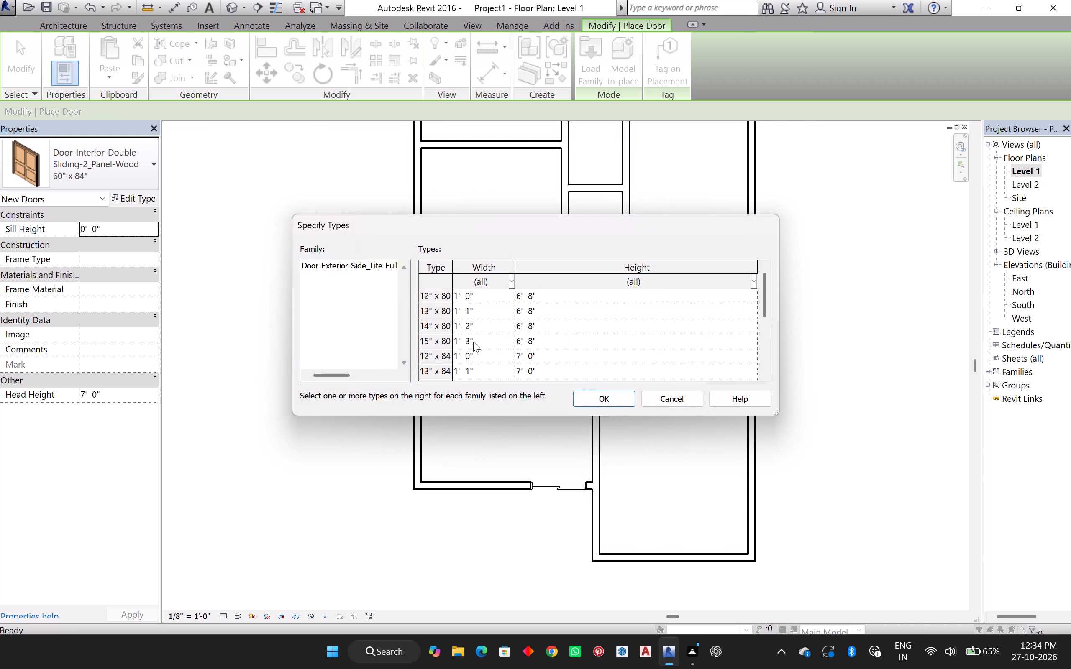
pyautogui.scroll(-3, 473, 342)
pyautogui.scroll(5, 473, 342)
pyautogui.scroll(-1, 480, 366)
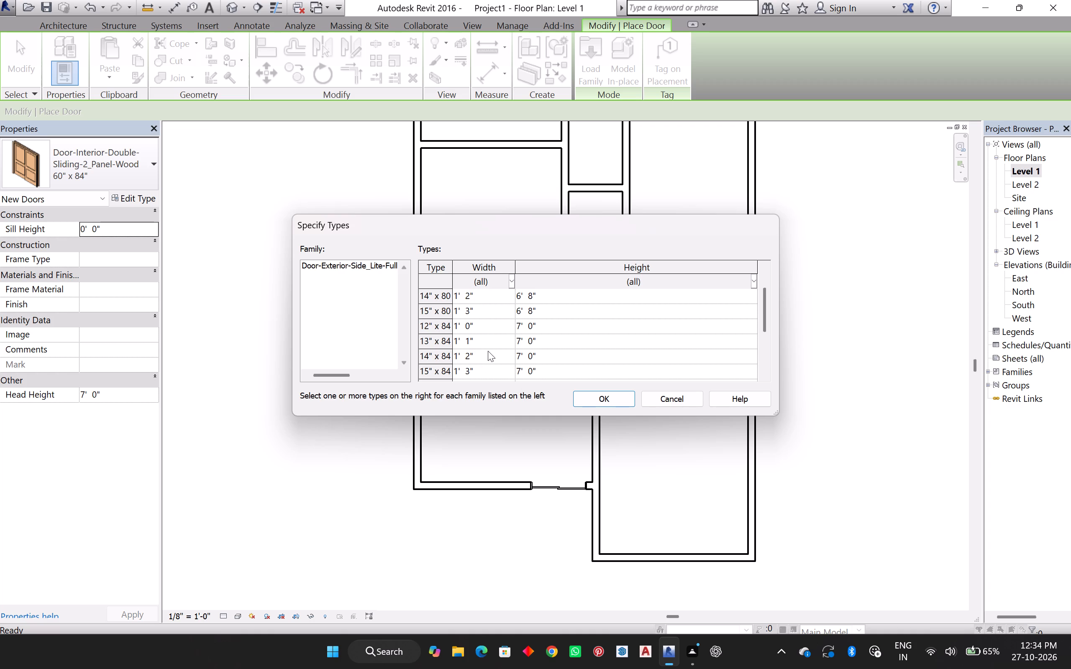
pyautogui.click(492, 342)
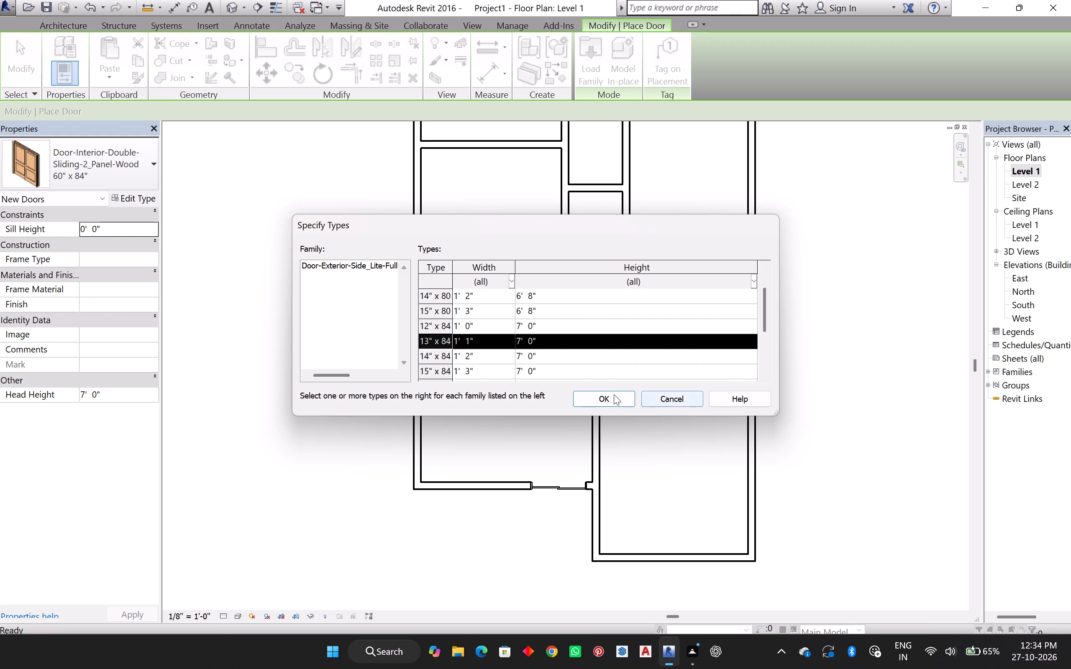
pyautogui.click(612, 393)
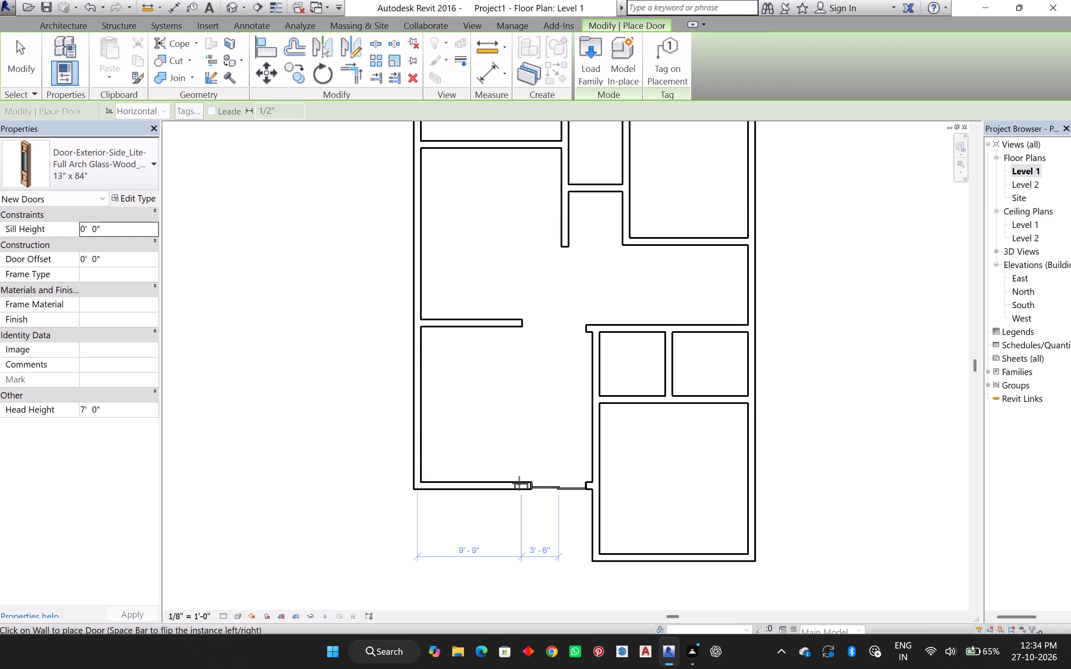
# Place the side lite in the southwest room's south wall, about 9' 9" from the west wall and 3' 6" from the sliding door's centre.
pyautogui.scroll(2, 519, 483)
pyautogui.scroll(-2, 519, 483)
pyautogui.scroll(7, 519, 483)
pyautogui.scroll(-2, 517, 481)
pyautogui.scroll(9, 517, 481)
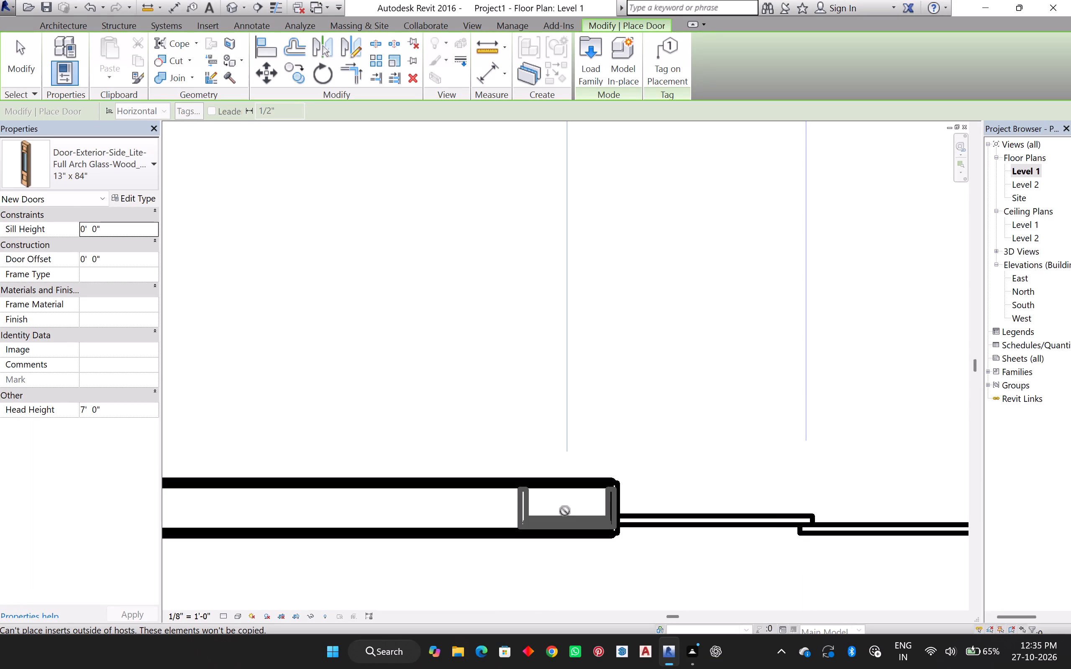
pyautogui.click(540, 511)
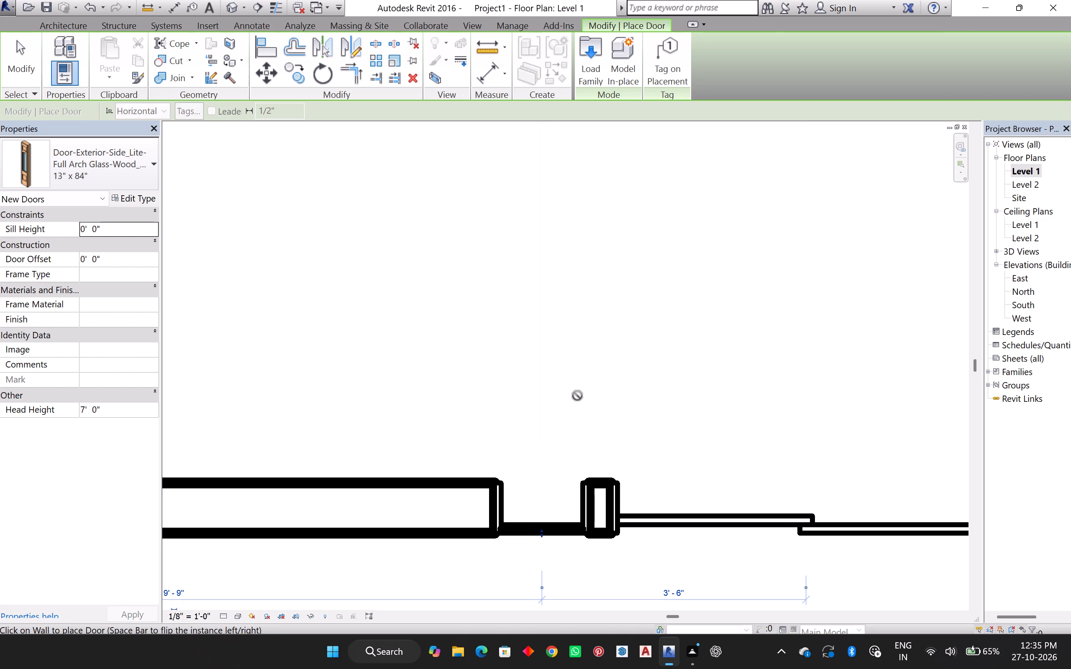
pyautogui.scroll(-8, 577, 396)
pyautogui.press('Escape')
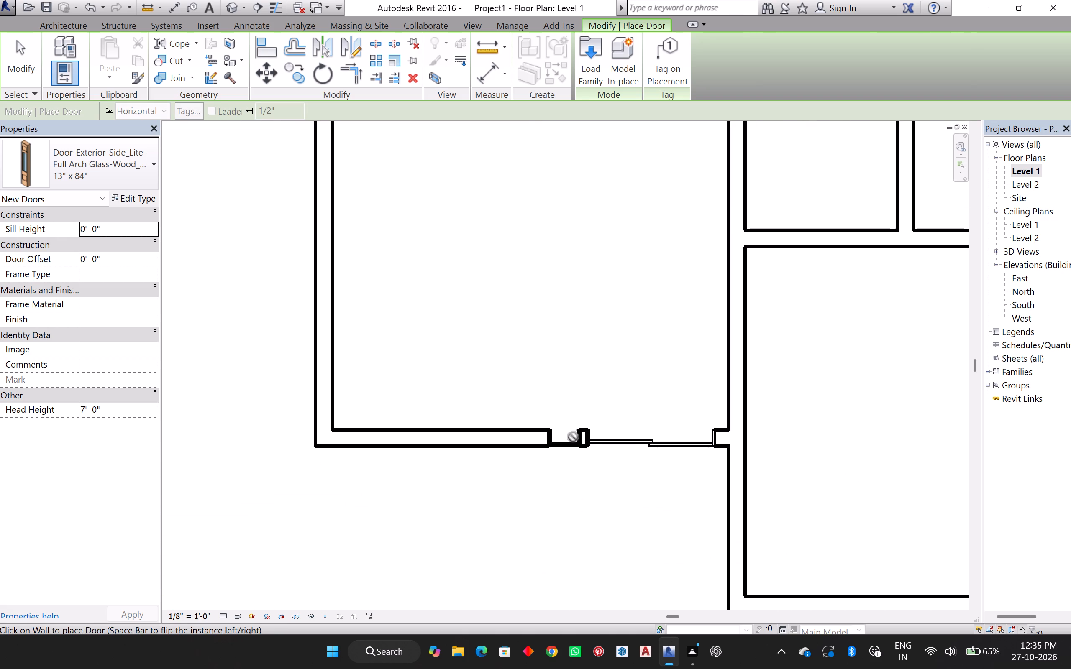
# Load the Door-Interior-Single-6_Panel-Wood family from the Residential folder of the Doors library in the 36" x 80" type.
pyautogui.moveTo(607, 337); pyautogui.dragTo(578, 419, button='middle')
pyautogui.middleClick(578, 418)
pyautogui.scroll(-2, 571, 355)
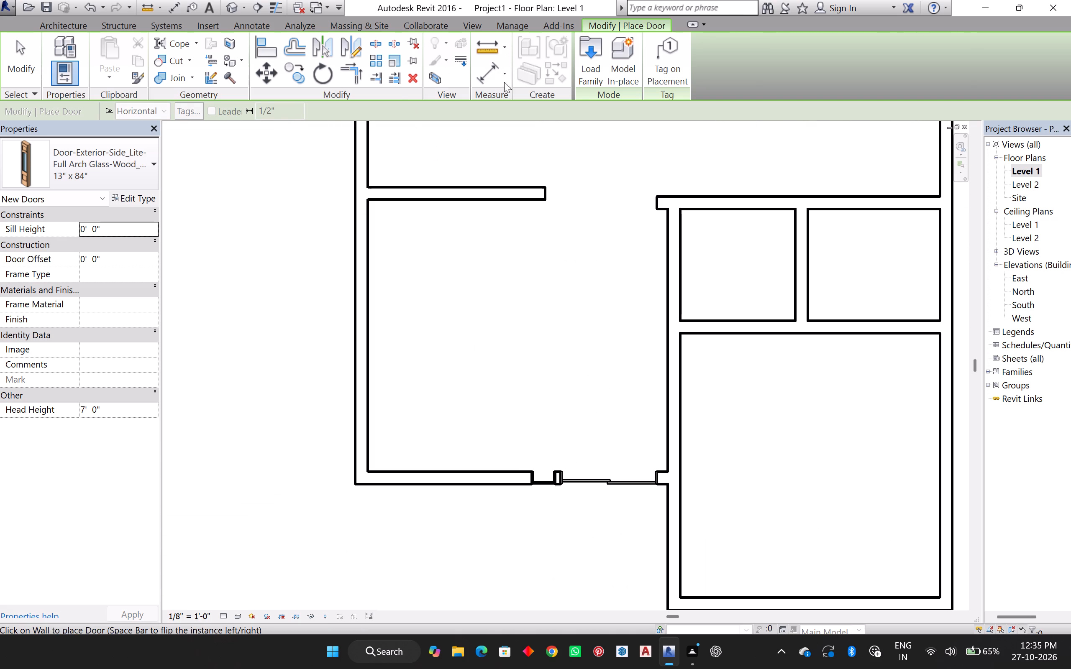
pyautogui.click(584, 59)
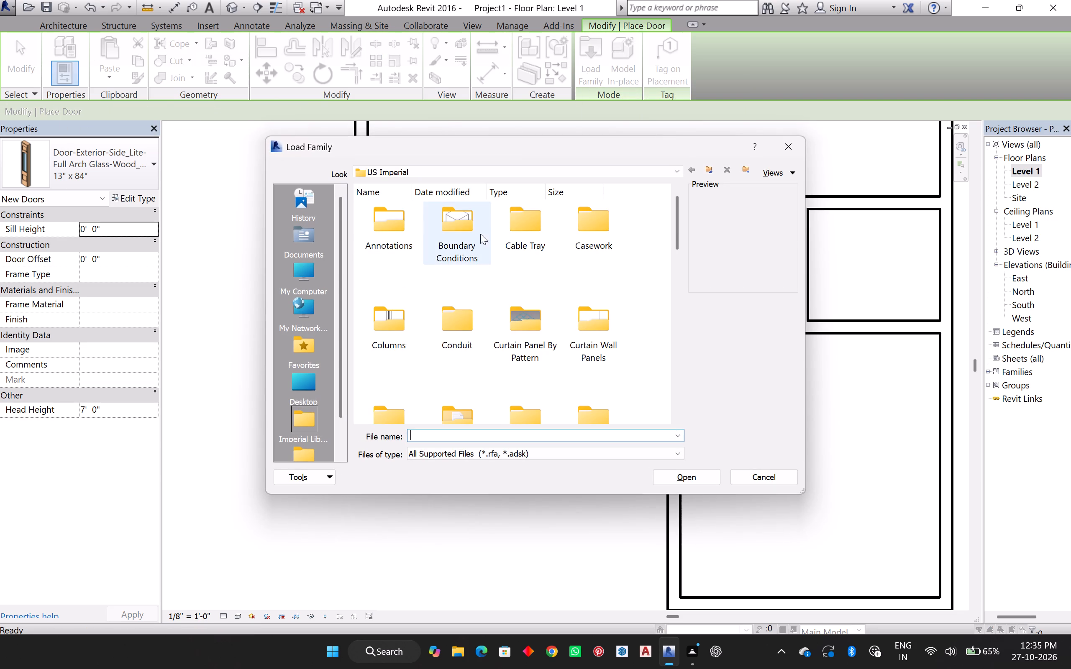
pyautogui.scroll(-2, 512, 291)
pyautogui.click(458, 230)
pyautogui.click(458, 226)
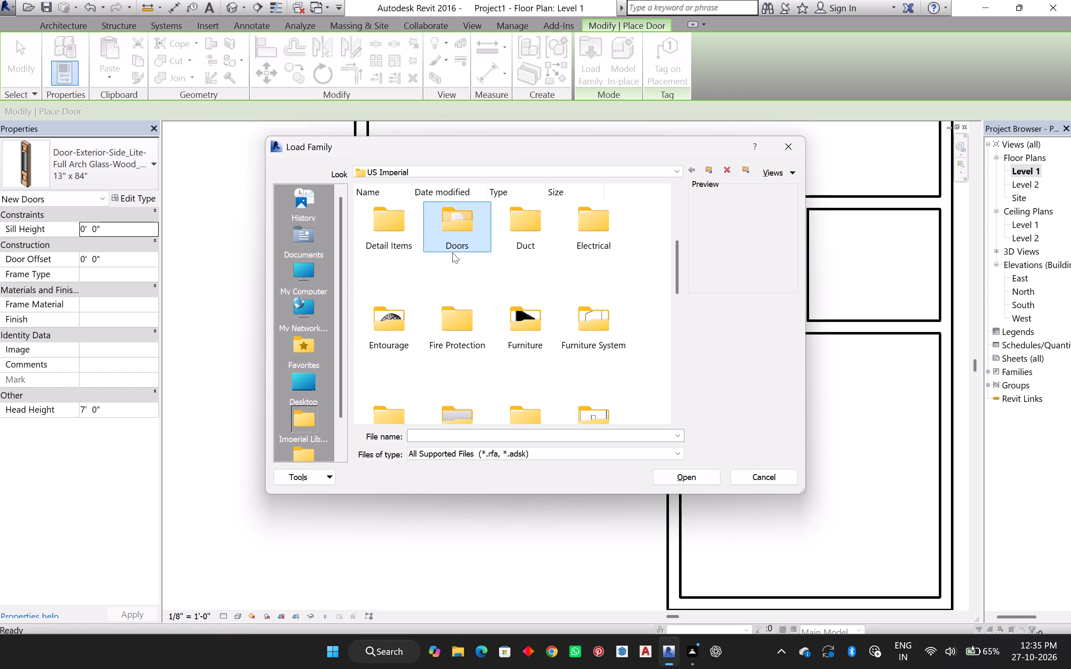
pyautogui.doubleClick(462, 207)
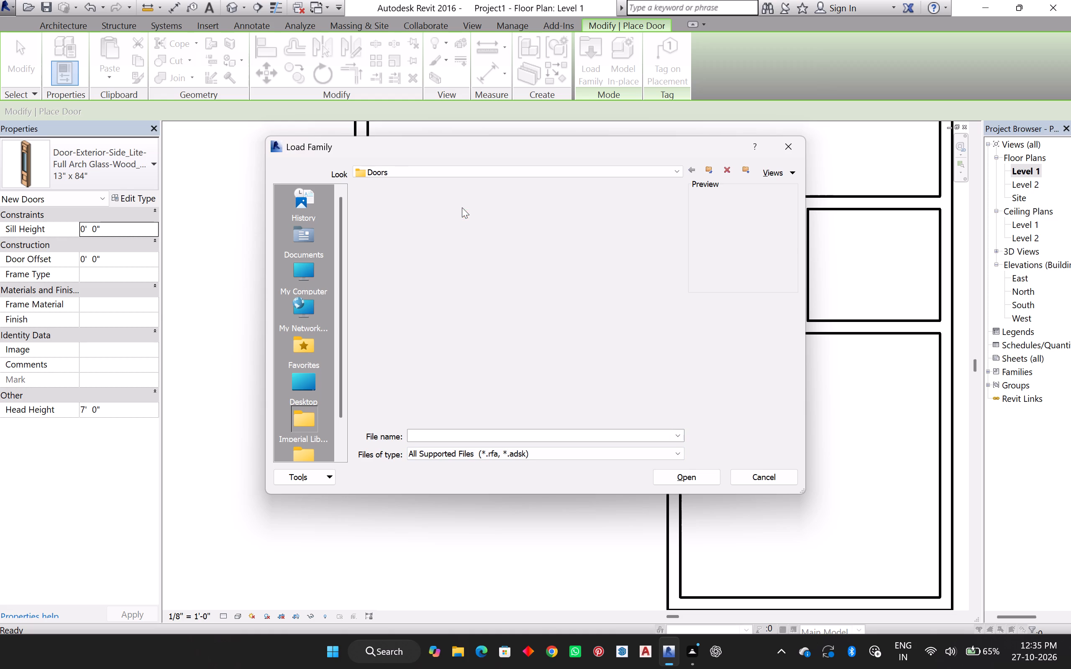
pyautogui.doubleClick(541, 238)
pyautogui.scroll(-2, 536, 302)
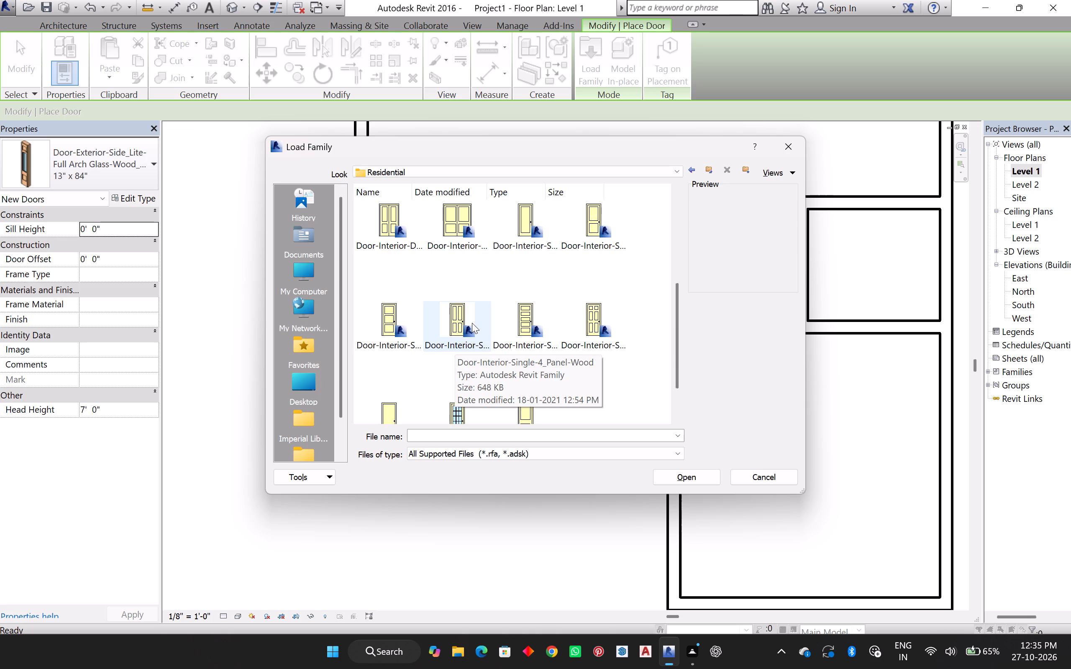
pyautogui.click(599, 313)
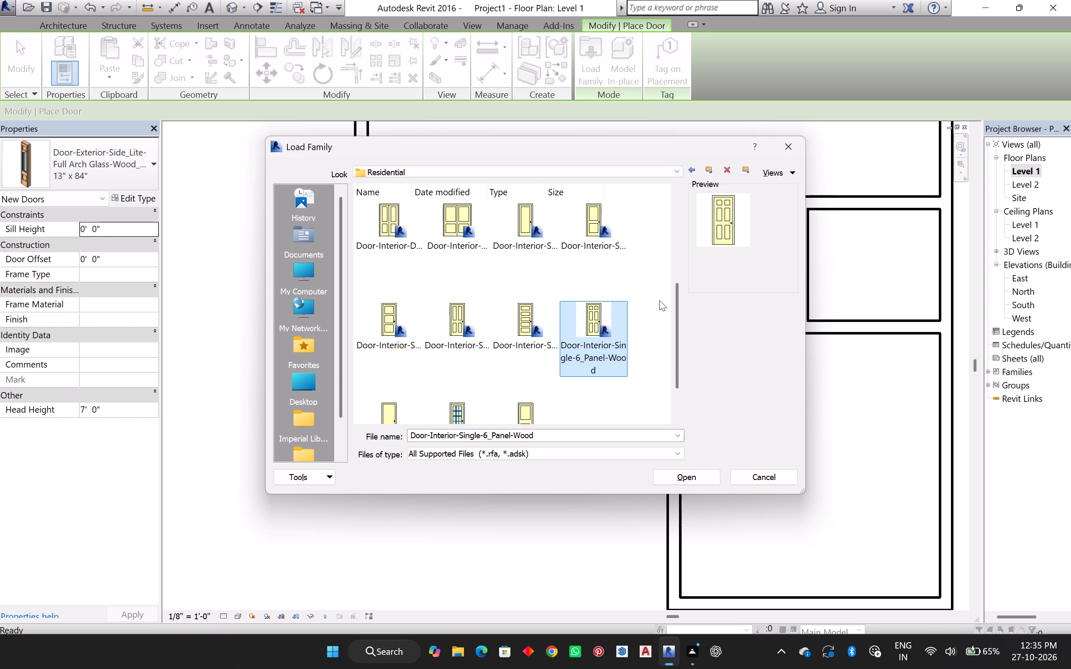
pyautogui.click(682, 474)
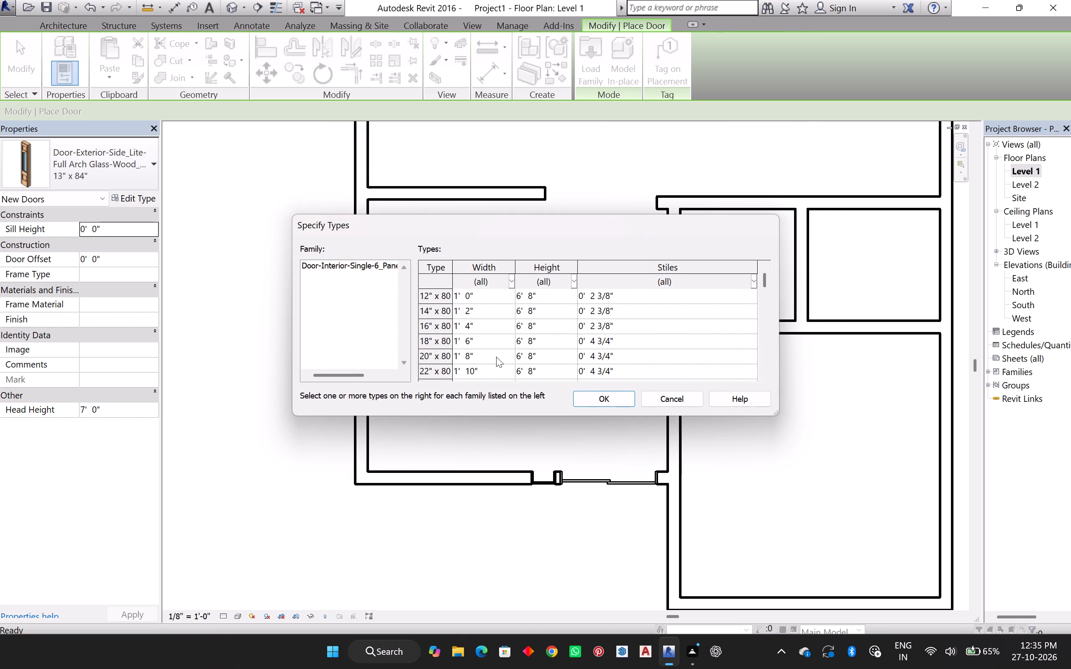
pyautogui.scroll(-4, 496, 355)
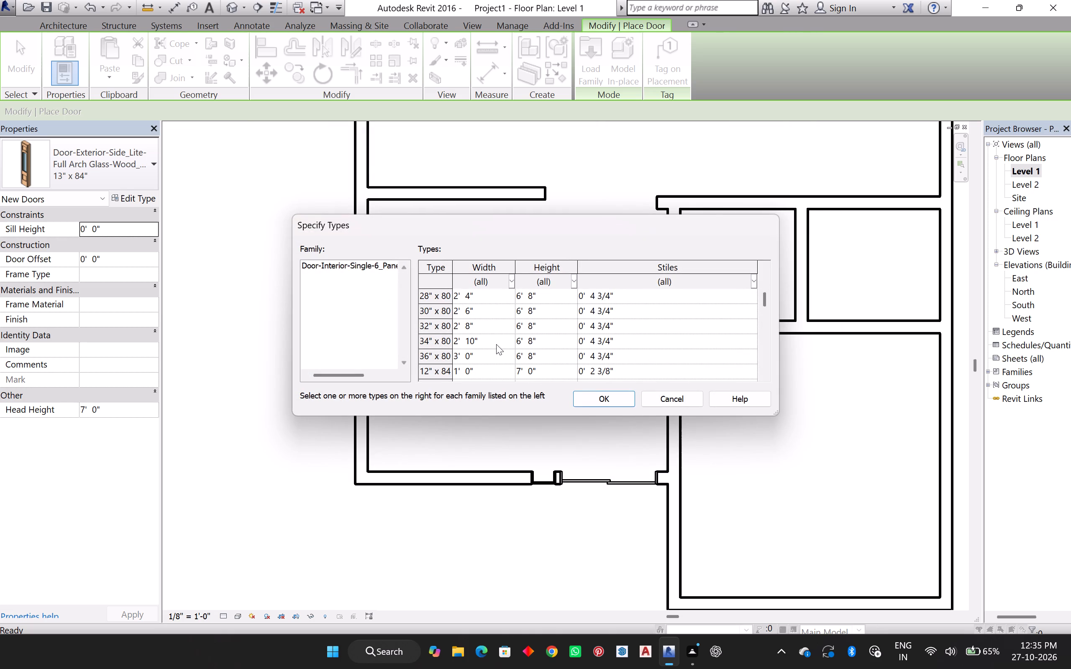
pyautogui.click(489, 355)
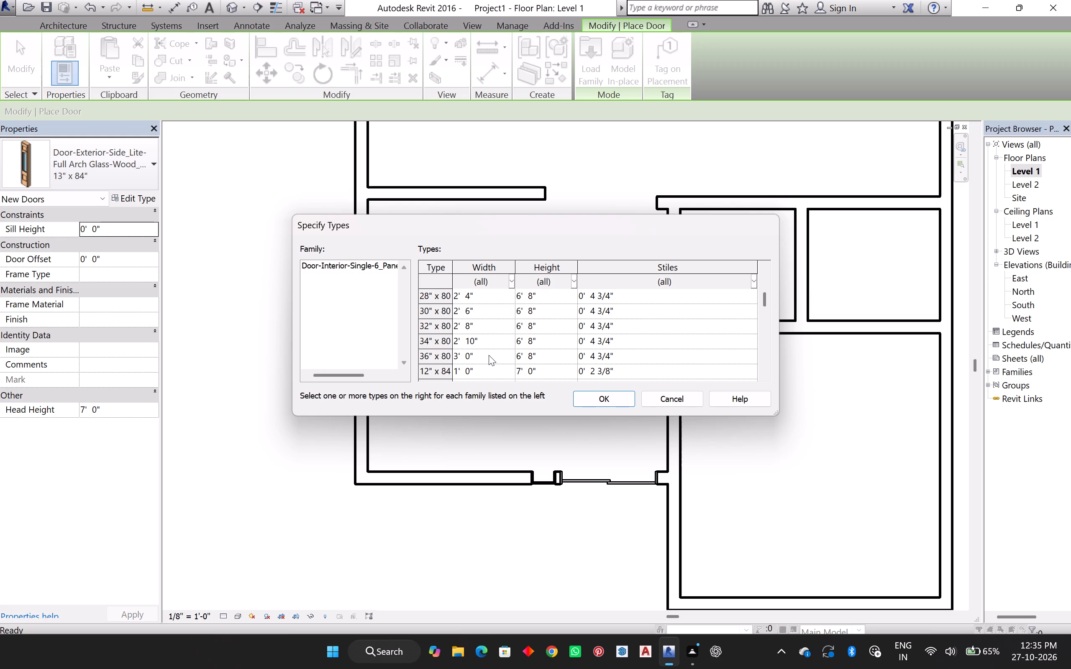
pyautogui.click(603, 401)
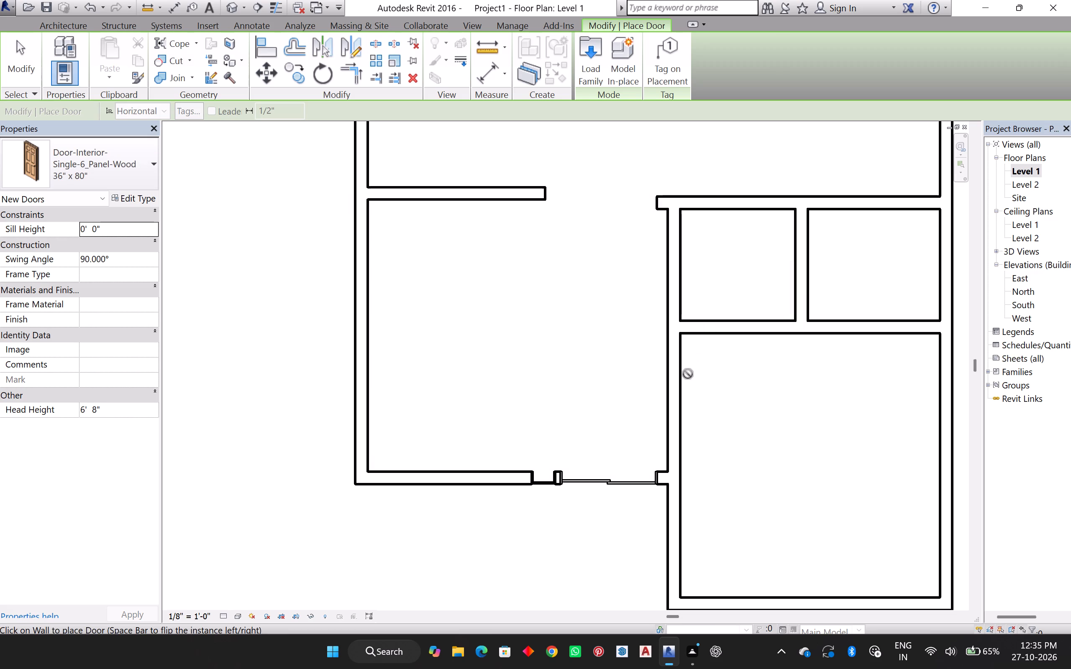
# Place the interior door in the southeast room's north wall, about 2' 6" from the west wall, swinging into the southeast room.
pyautogui.click(720, 332)
pyautogui.moveTo(740, 340); pyautogui.dragTo(712, 409, button='middle')
pyautogui.middleClick(712, 410)
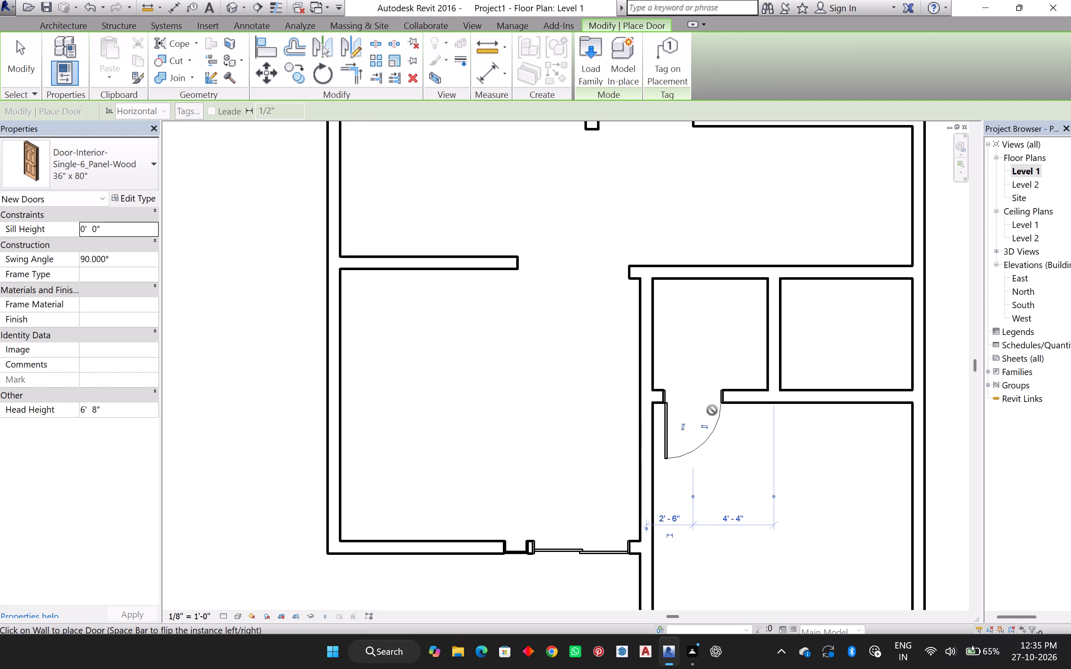
# Place another 36" x 80" interior door at the south end of the northeast room's west wall, about 2' 6" from the south wall, swinging inward.
pyautogui.scroll(-3, 702, 375)
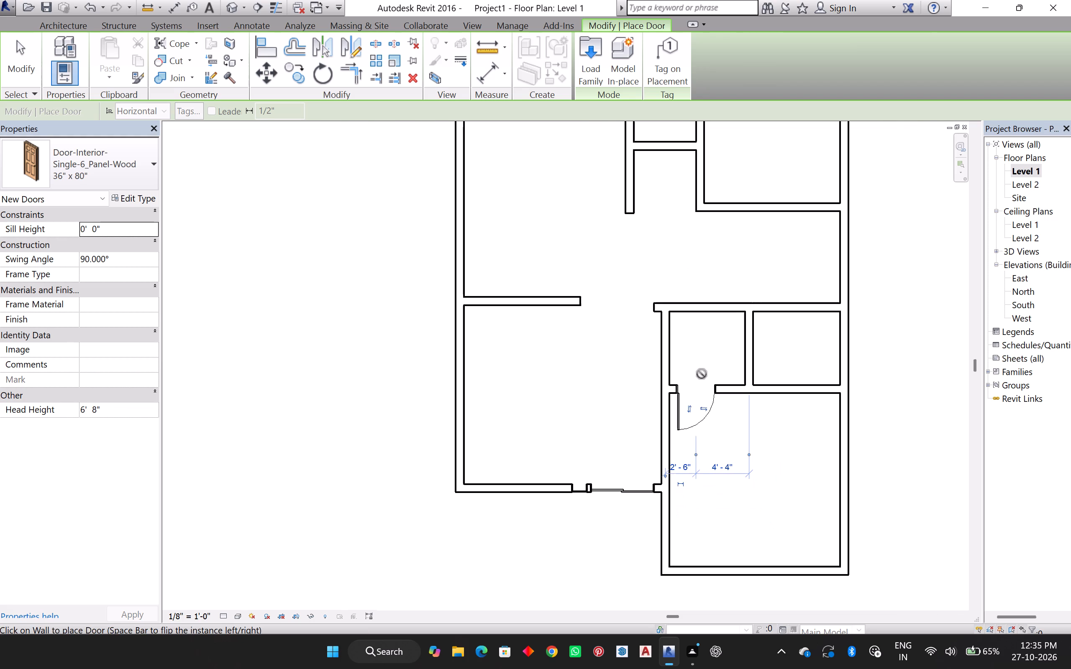
pyautogui.moveTo(689, 428); pyautogui.dragTo(657, 527, button='middle')
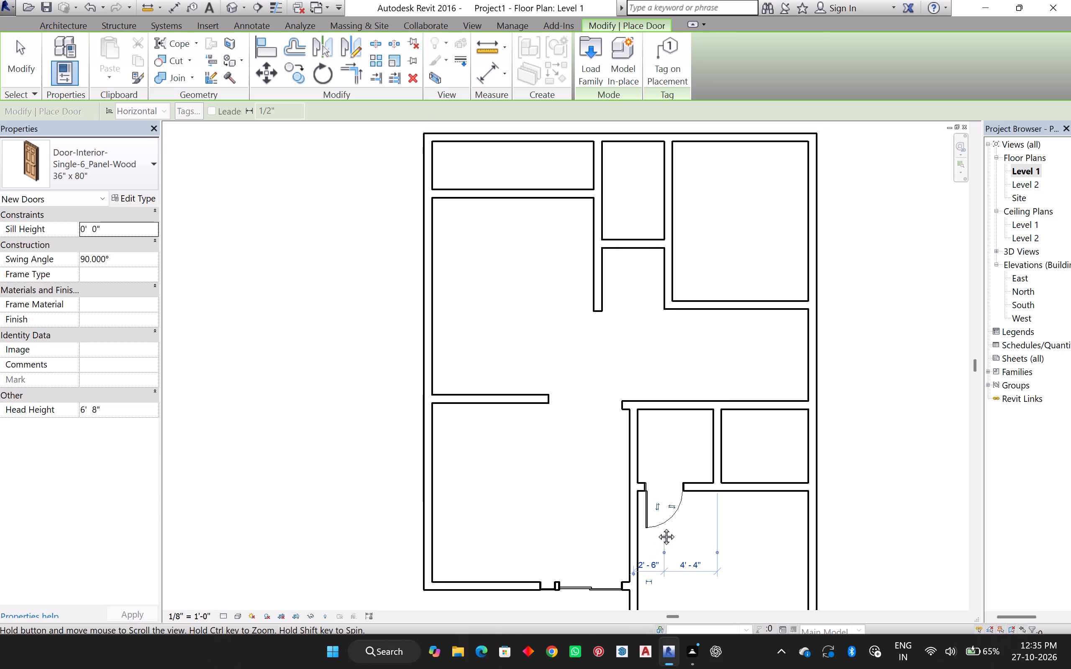
pyautogui.moveTo(657, 527); pyautogui.dragTo(640, 633, button='middle')
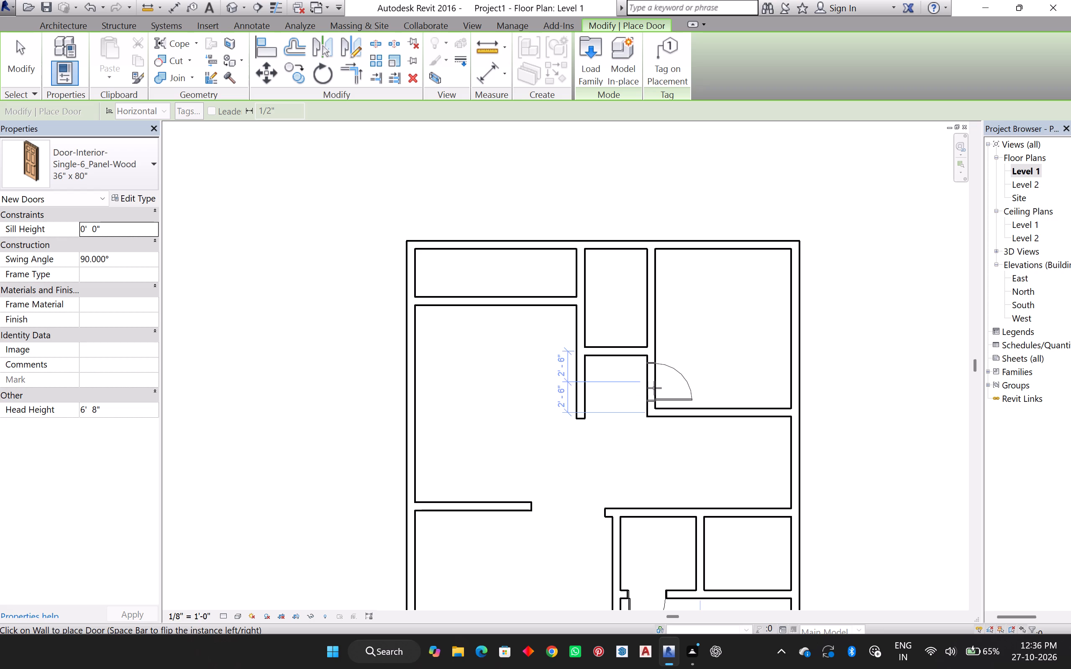
pyautogui.click(654, 388)
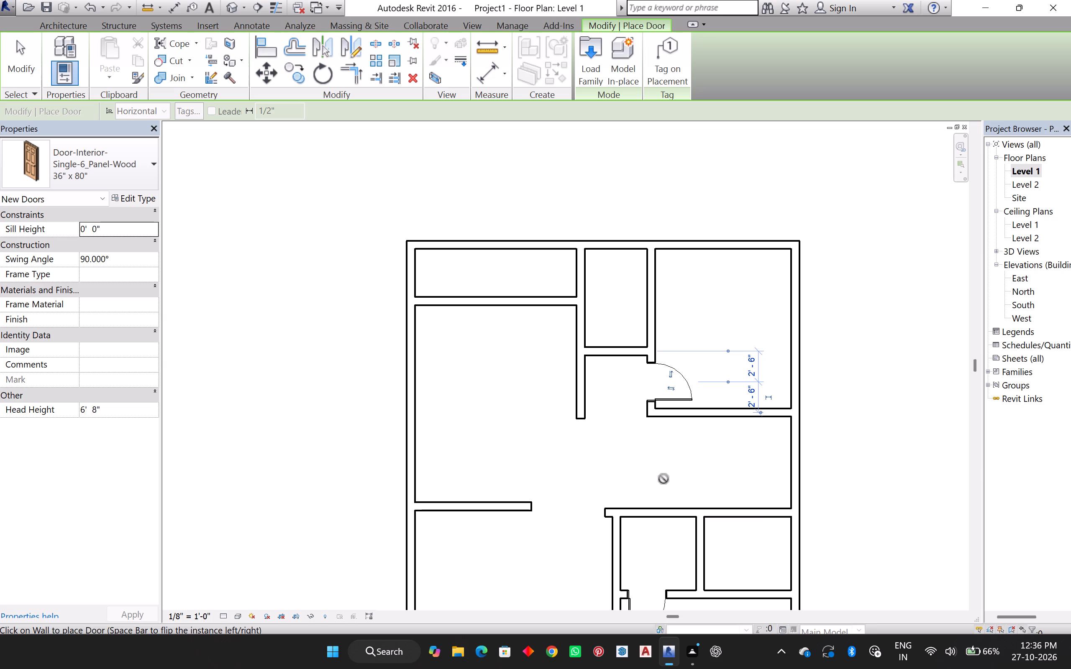
pyautogui.moveTo(656, 489); pyautogui.dragTo(740, 474, button='middle')
pyautogui.moveTo(727, 455); pyautogui.dragTo(717, 417, button='middle')
pyautogui.moveTo(716, 414); pyautogui.dragTo(714, 406, button='middle')
pyautogui.moveTo(727, 398); pyautogui.dragTo(710, 363, button='middle')
pyautogui.middleClick(710, 363)
pyautogui.press('Escape')
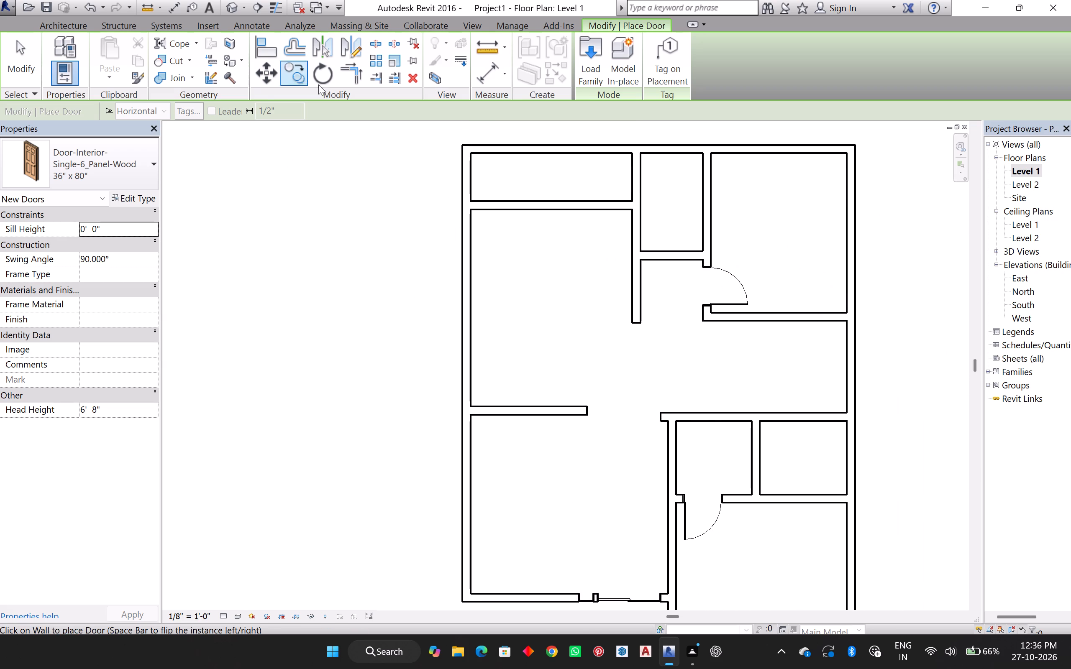
# Split the west wall of the small room north of the southeast room, about 5' 2" south of its north wall.
pyautogui.click(374, 44)
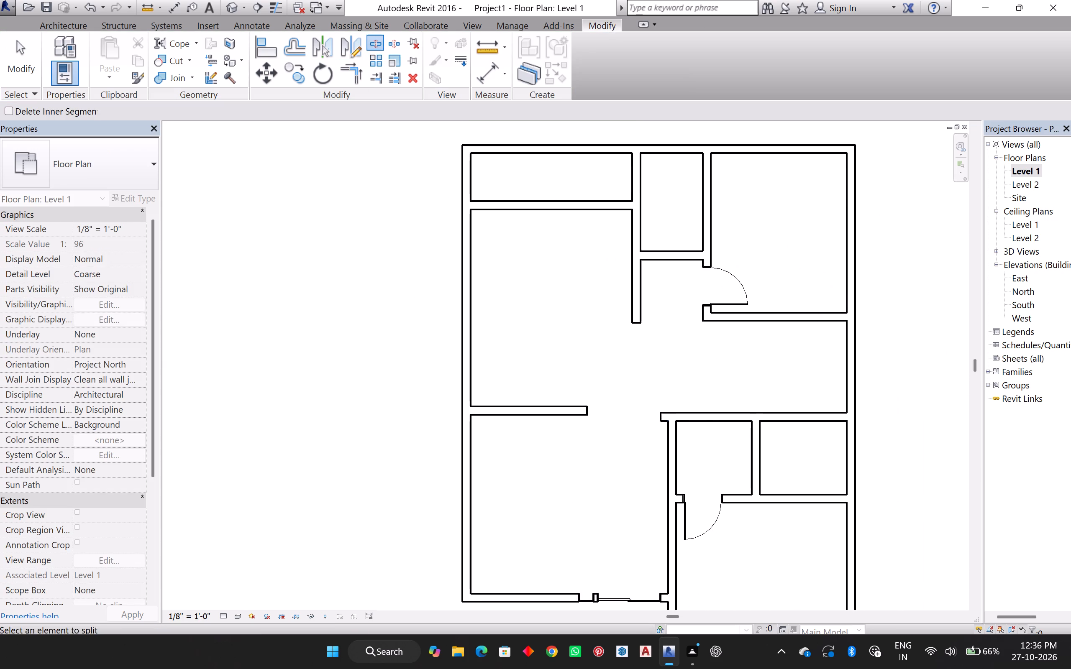
pyautogui.scroll(2, 674, 429)
pyautogui.moveTo(674, 429); pyautogui.dragTo(653, 325, button='middle')
pyautogui.middleClick(653, 325)
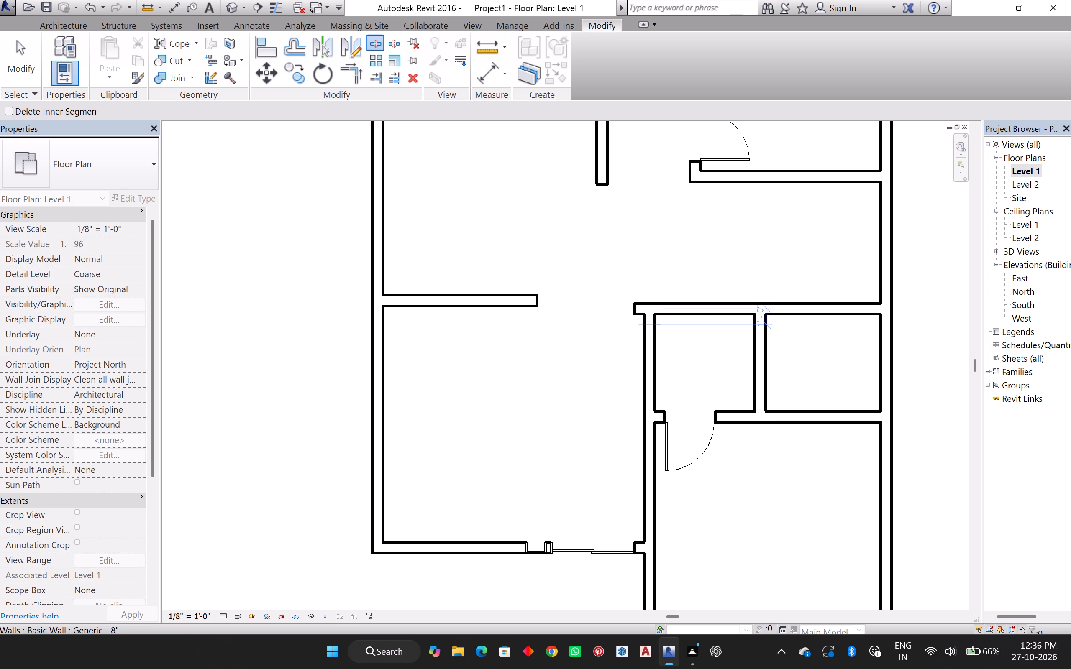
pyautogui.scroll(4, 653, 325)
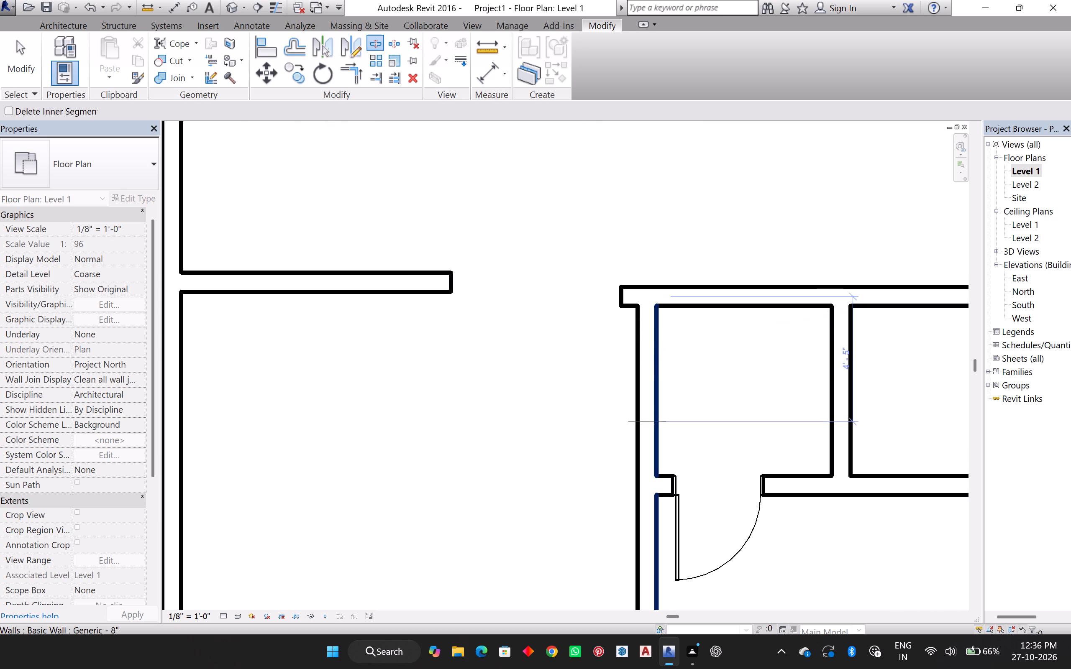
pyautogui.click(638, 443)
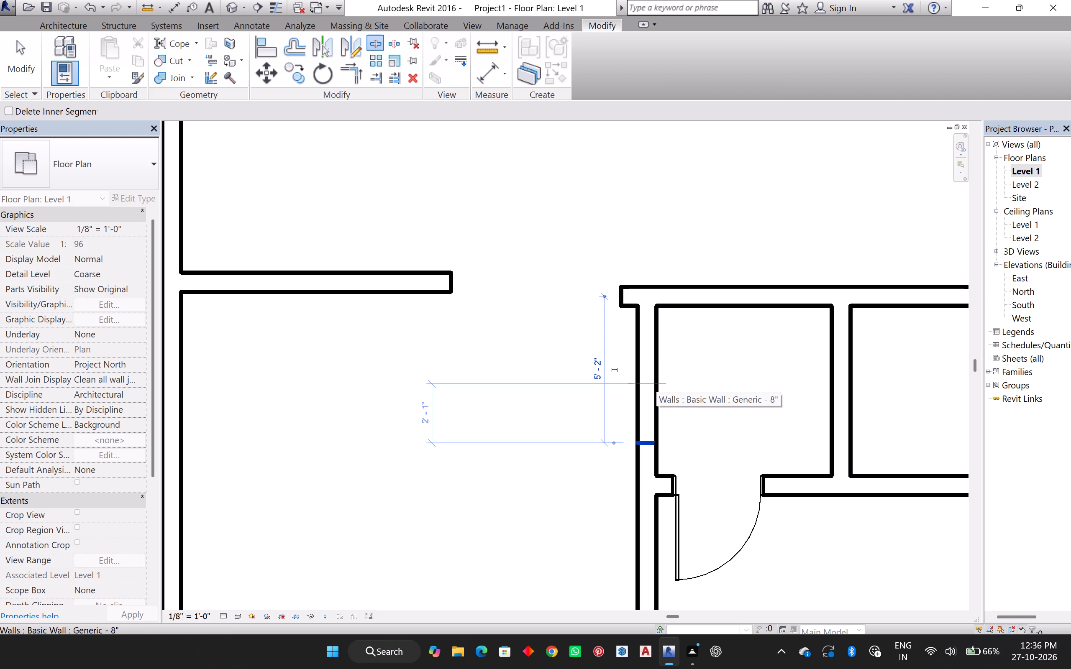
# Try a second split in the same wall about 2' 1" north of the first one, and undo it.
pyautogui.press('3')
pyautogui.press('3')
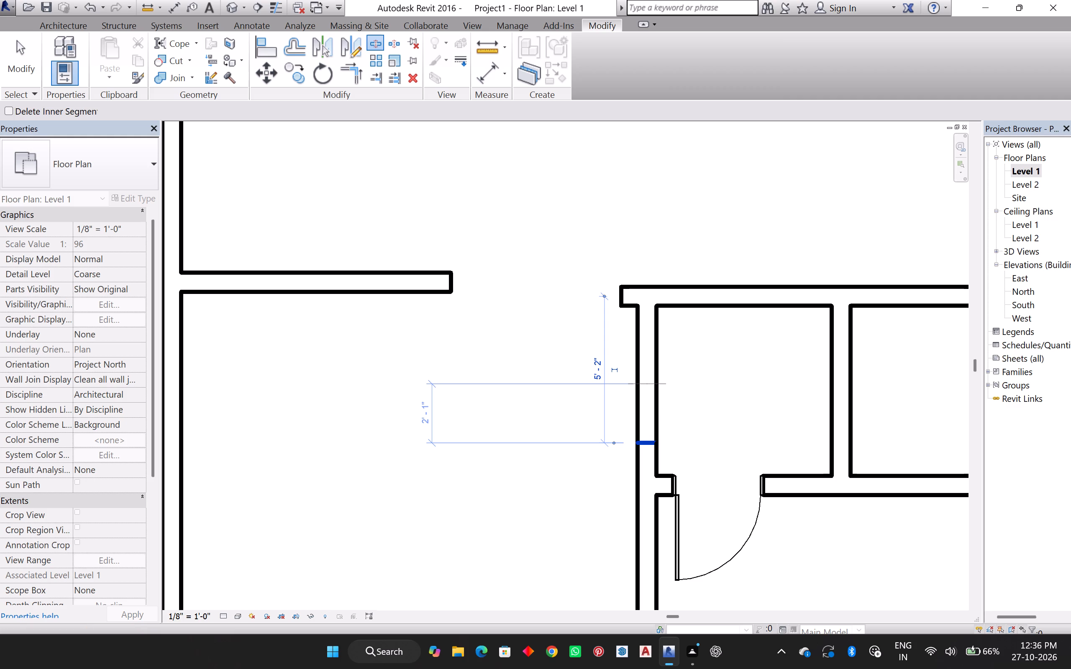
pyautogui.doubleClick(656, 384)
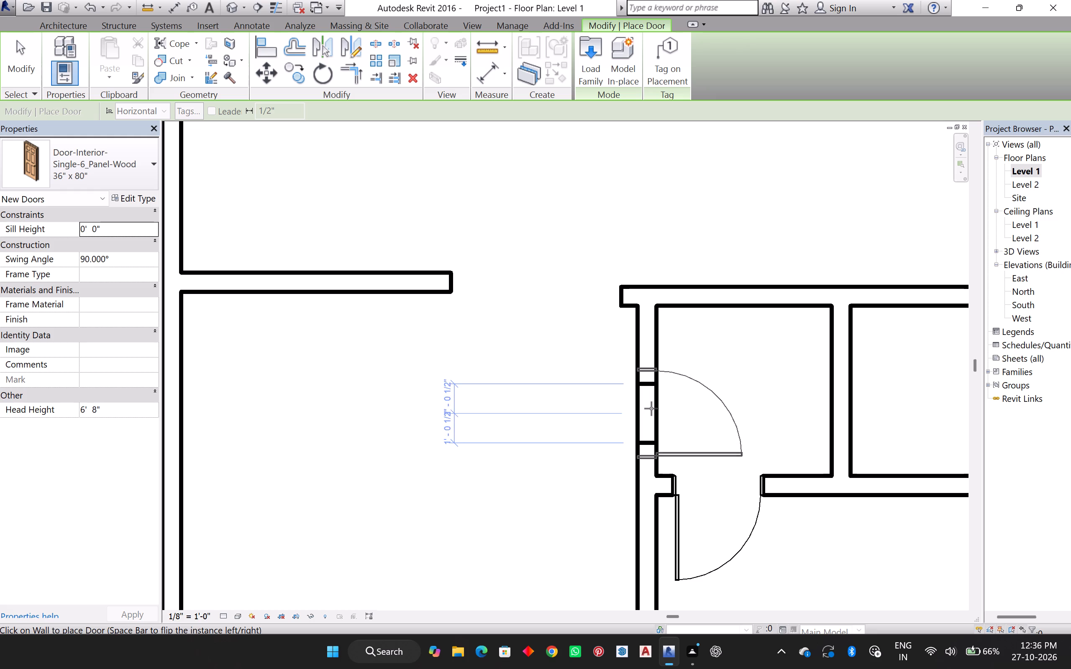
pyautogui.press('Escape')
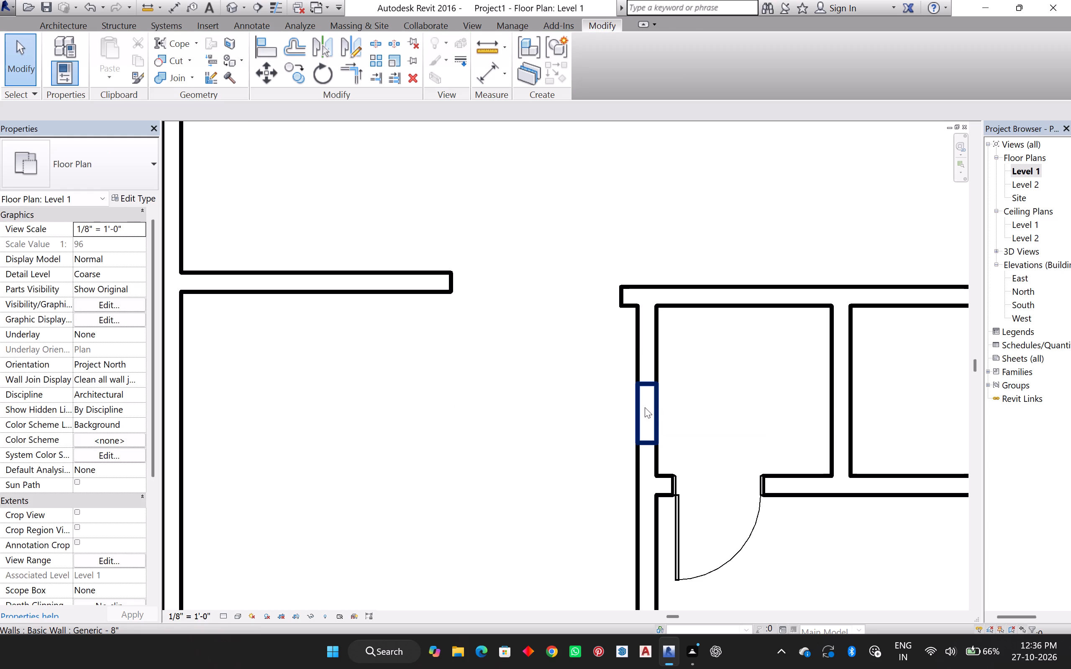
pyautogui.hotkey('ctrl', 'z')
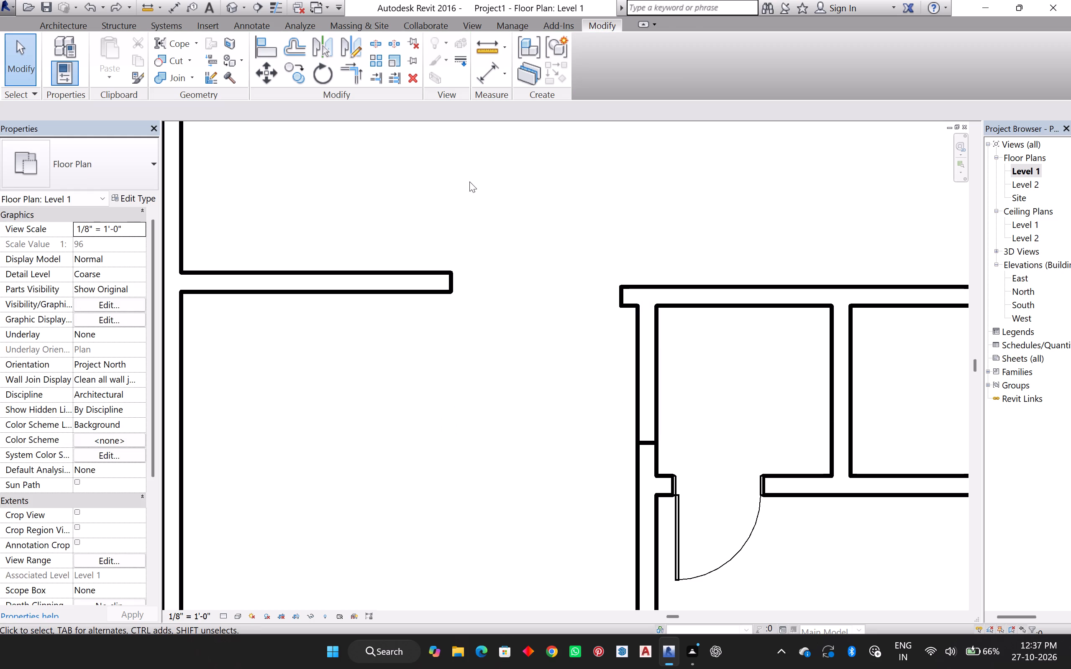
# Split the same wall about 1' 9" from its north end and delete the segment between the two splits.
pyautogui.click(375, 43)
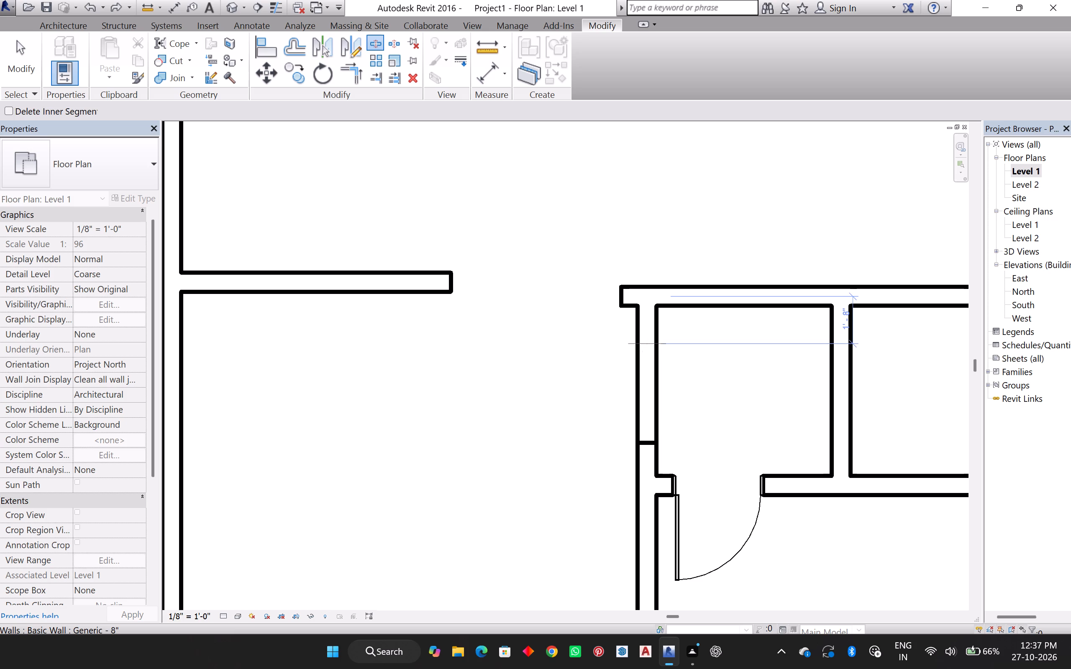
pyautogui.click(641, 345)
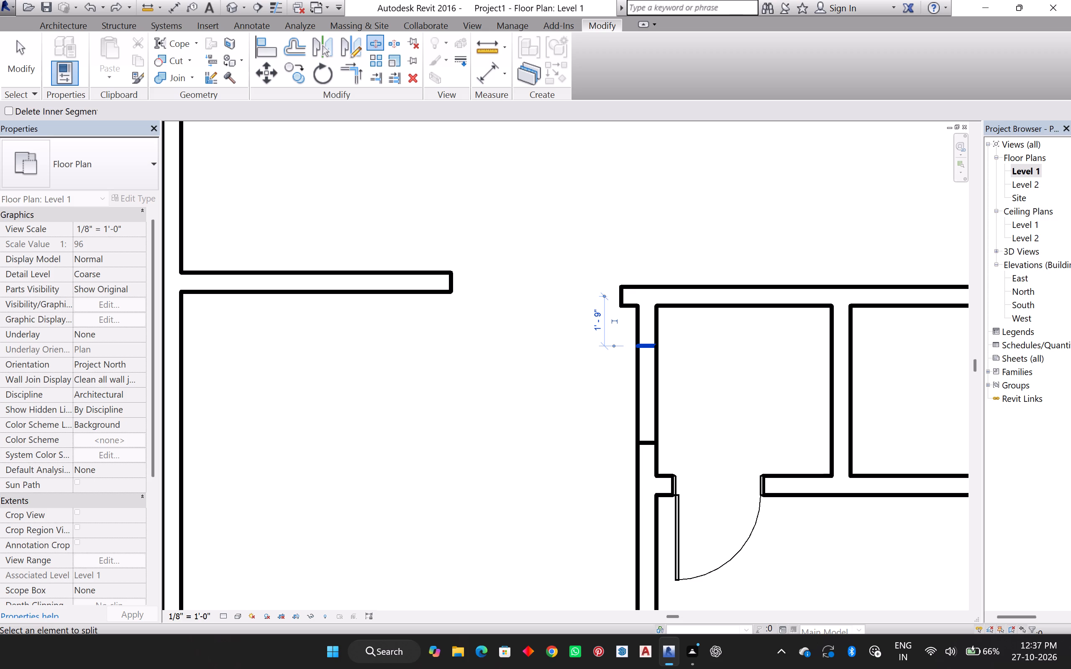
pyautogui.press('Escape')
pyautogui.press('space')
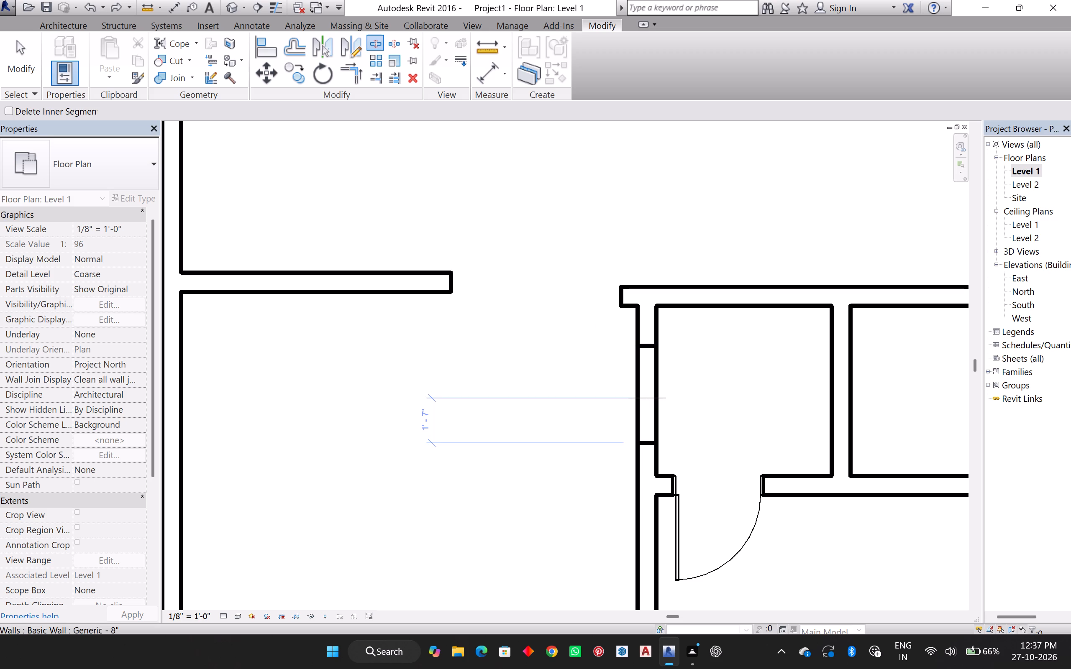
pyautogui.press('Escape')
pyautogui.click(652, 398)
pyautogui.press('Delete')
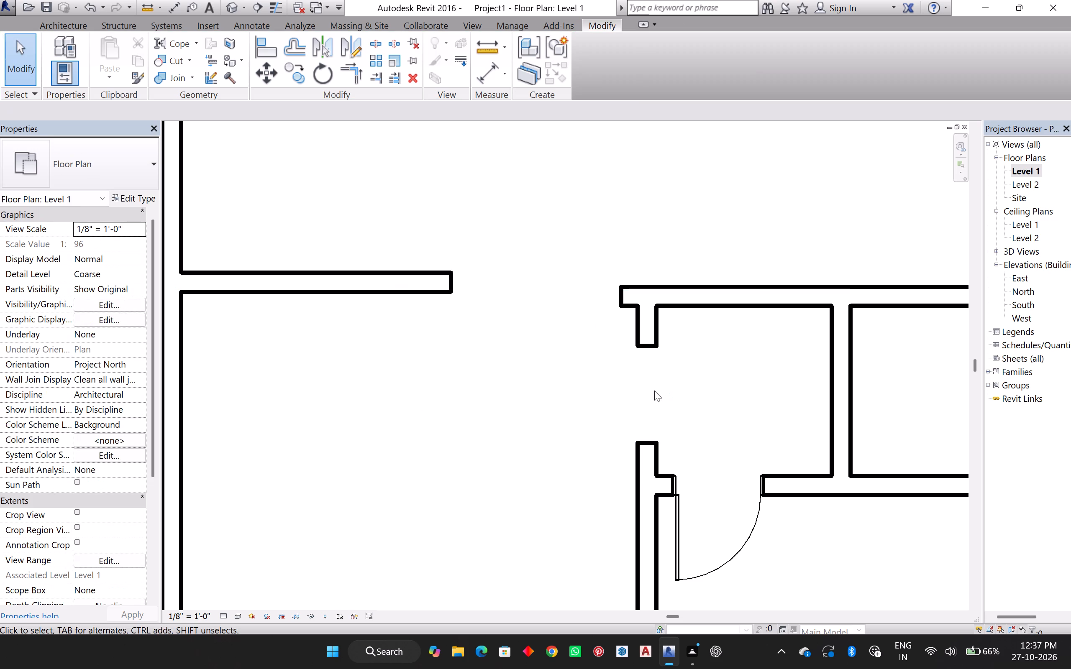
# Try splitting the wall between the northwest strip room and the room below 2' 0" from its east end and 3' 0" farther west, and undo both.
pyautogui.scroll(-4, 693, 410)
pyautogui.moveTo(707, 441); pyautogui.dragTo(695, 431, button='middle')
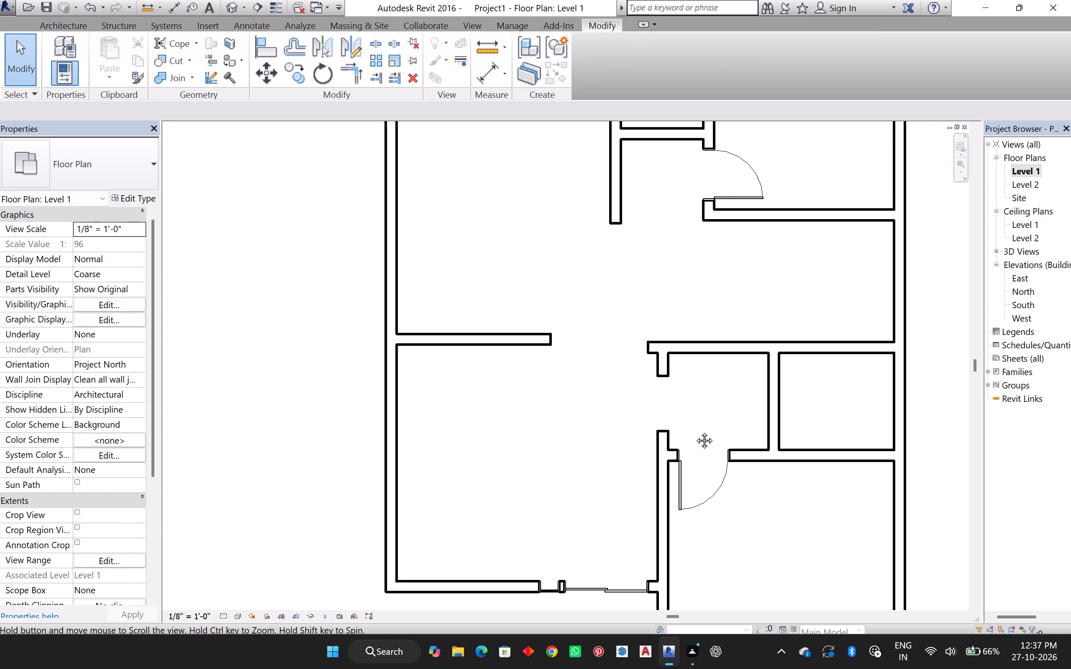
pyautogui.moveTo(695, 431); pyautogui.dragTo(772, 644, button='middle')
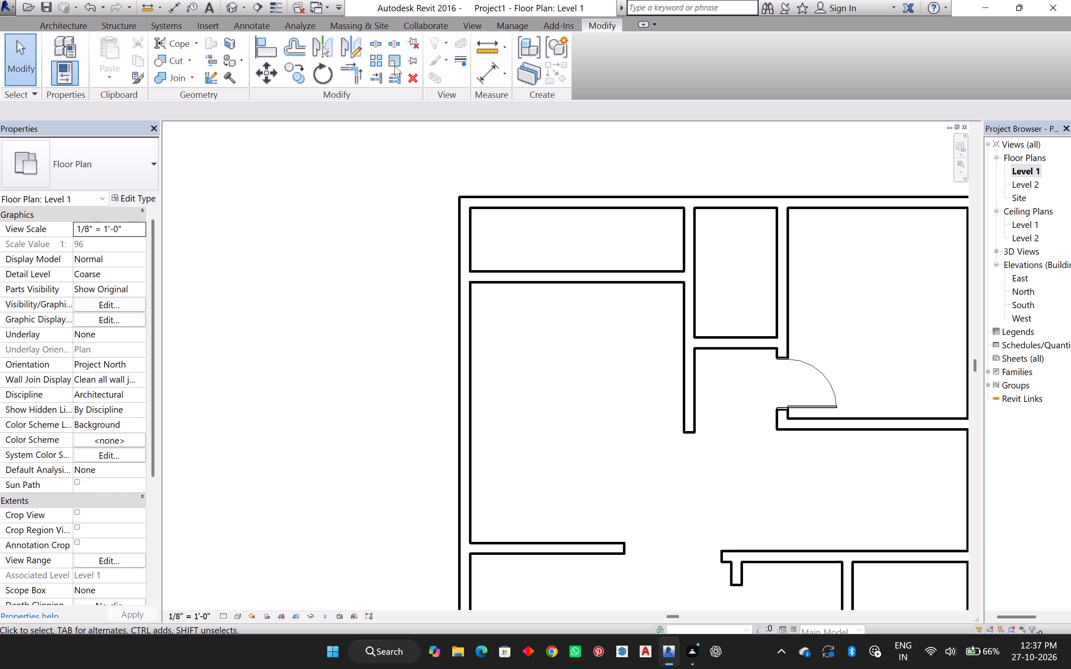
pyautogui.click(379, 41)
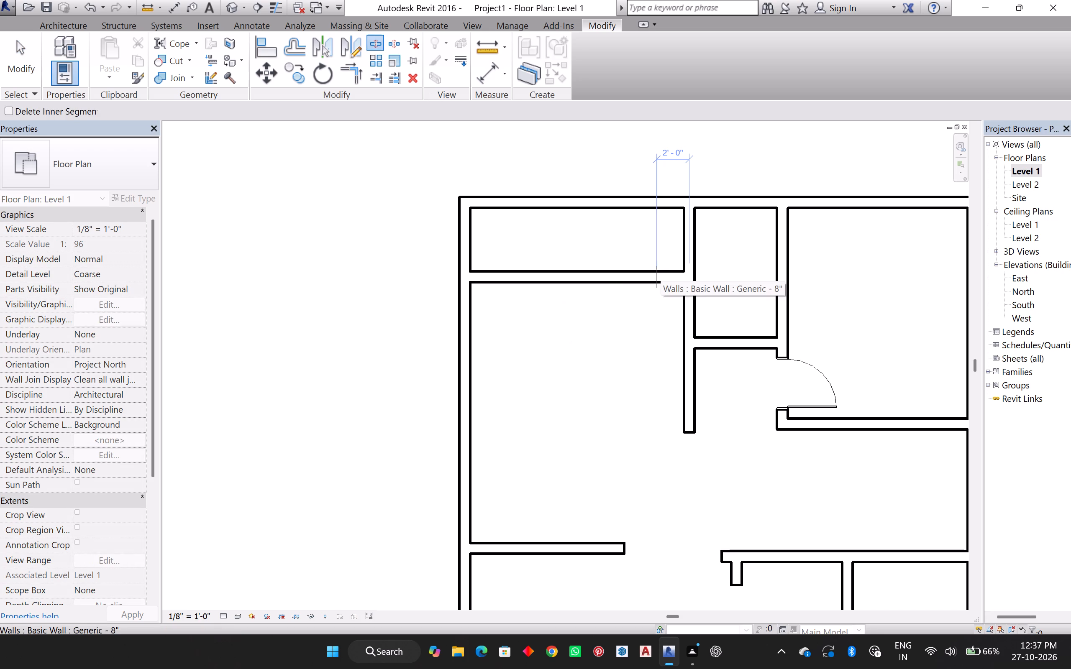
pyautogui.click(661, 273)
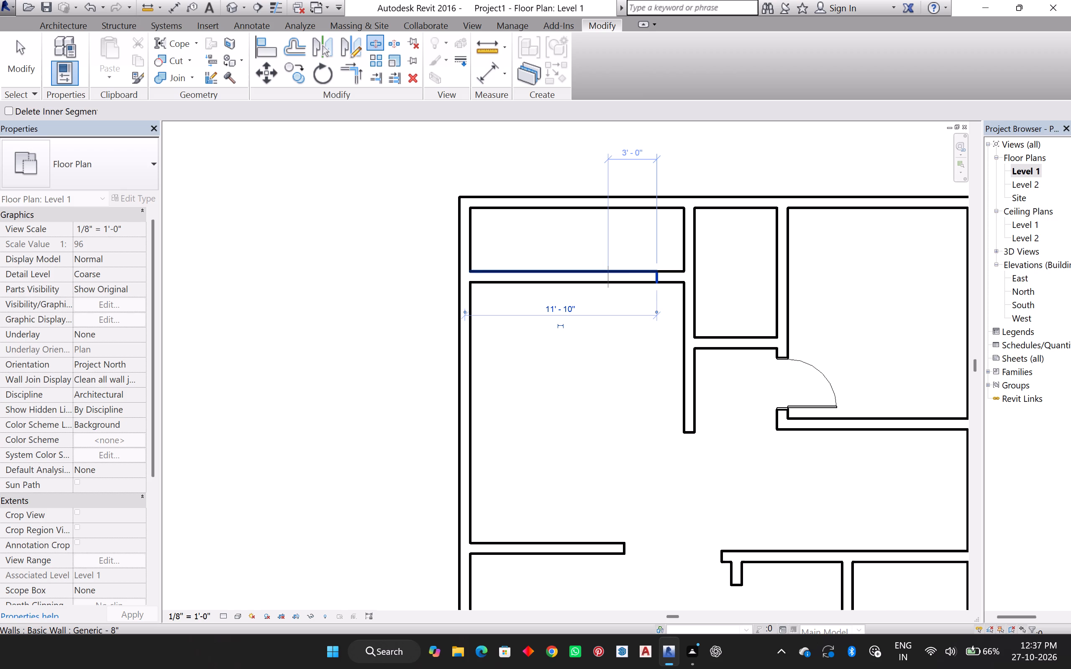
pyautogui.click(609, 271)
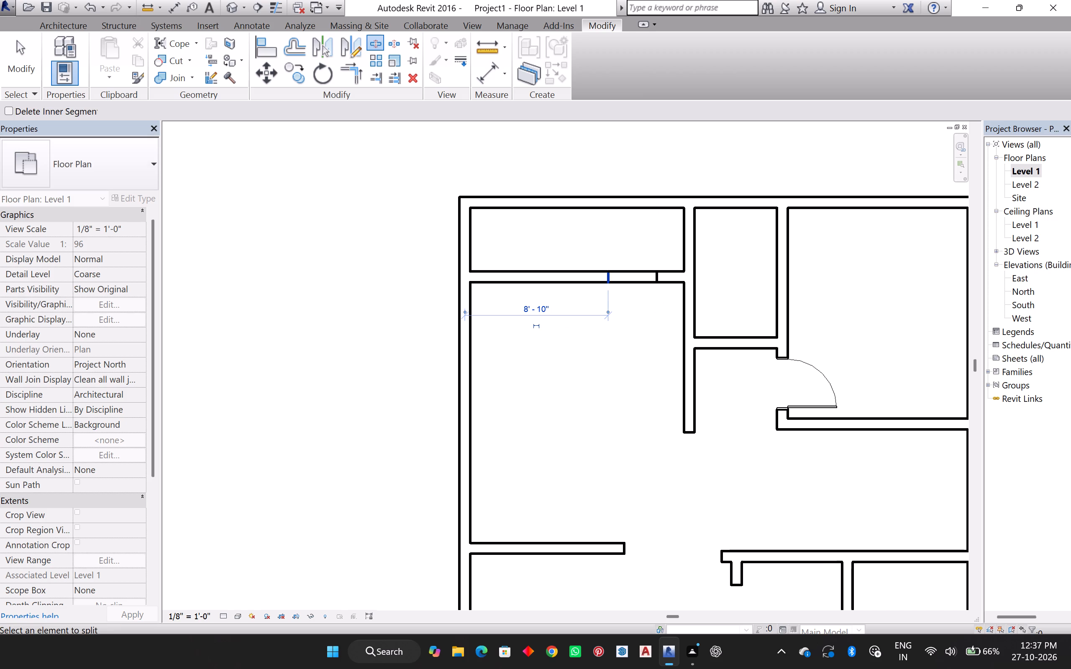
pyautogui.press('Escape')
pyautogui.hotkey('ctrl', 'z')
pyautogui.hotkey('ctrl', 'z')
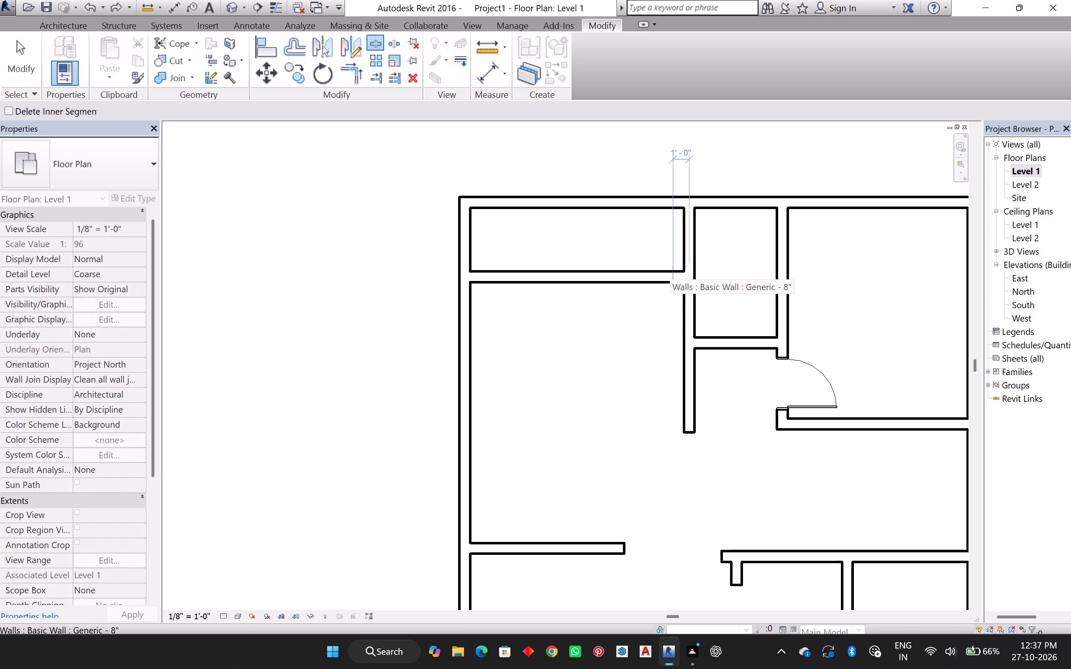
# Split the northwest strip room's south wall about 12' 4" and 9' 4" from the west wall, and delete the segment between the splits.
pyautogui.click(668, 272)
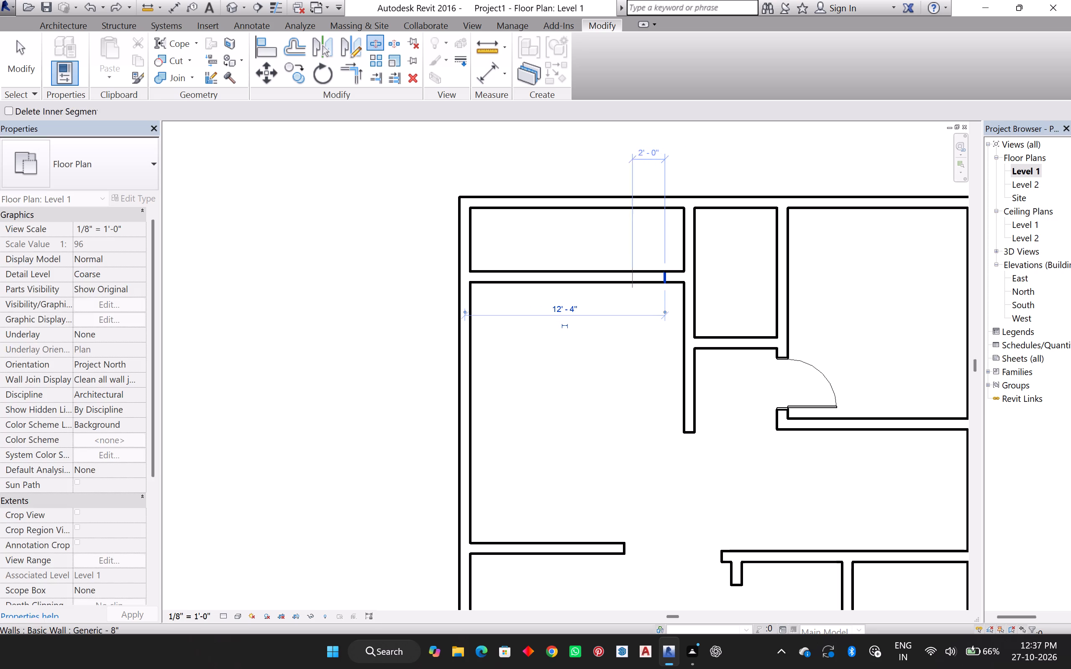
pyautogui.click(618, 272)
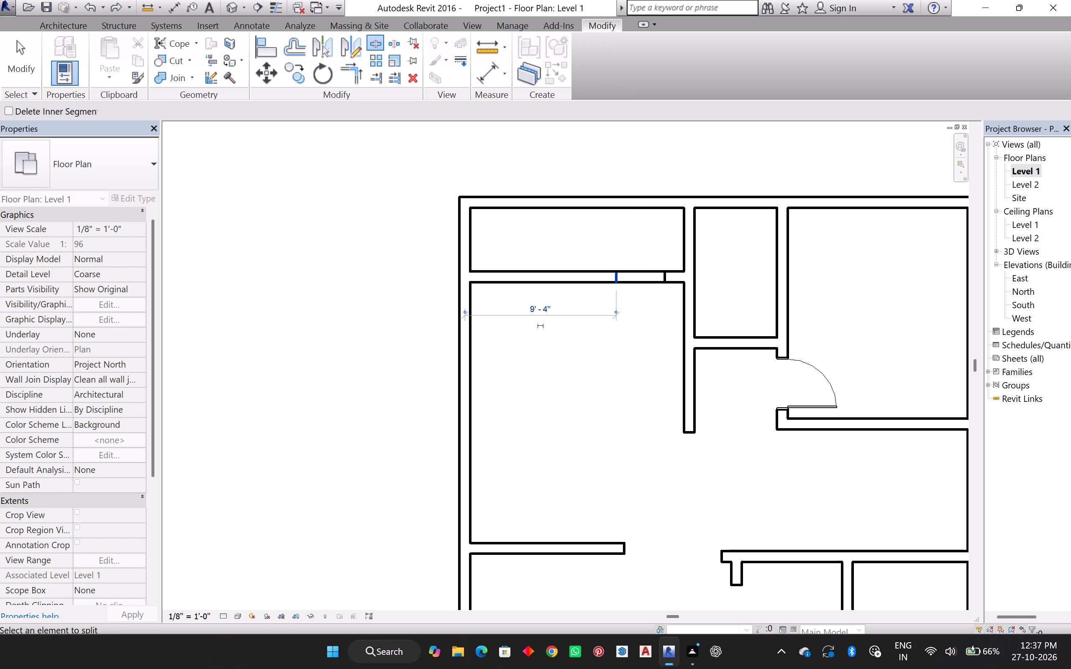
pyautogui.press('Escape')
pyautogui.press('Escape')
pyautogui.moveTo(648, 256); pyautogui.dragTo(648, 291)
pyautogui.press('Delete')
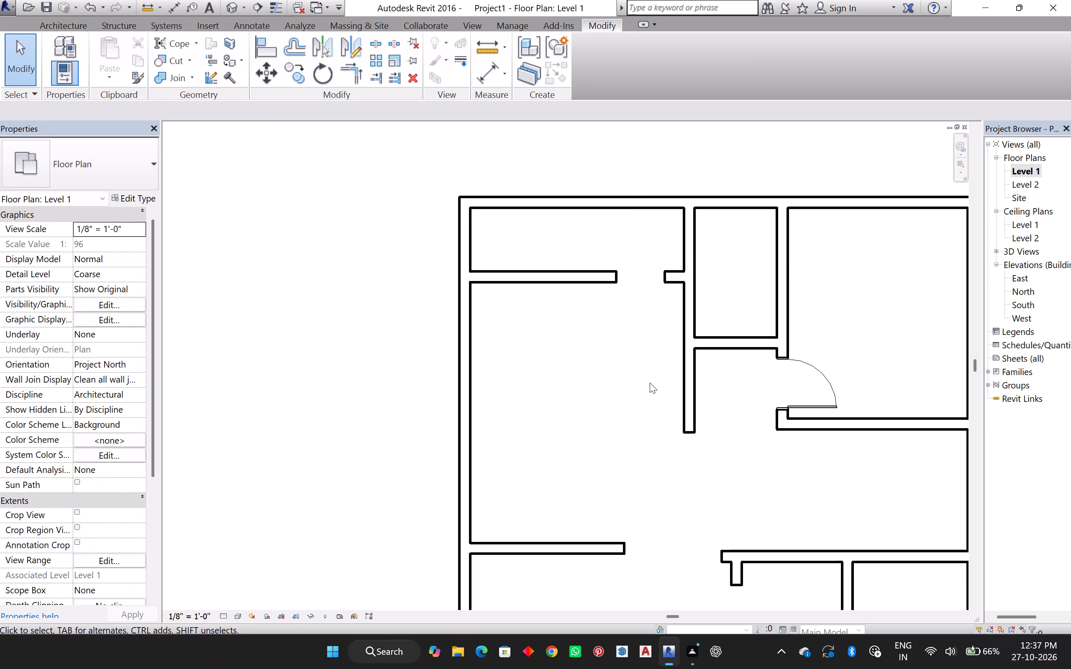
# Look over the whole Level 1 plan to review the room openings and where doors are still missing.
pyautogui.scroll(-3, 650, 378)
pyautogui.moveTo(693, 486); pyautogui.dragTo(656, 426, button='middle')
pyautogui.middleClick(656, 426)
pyautogui.middleClick(656, 426)
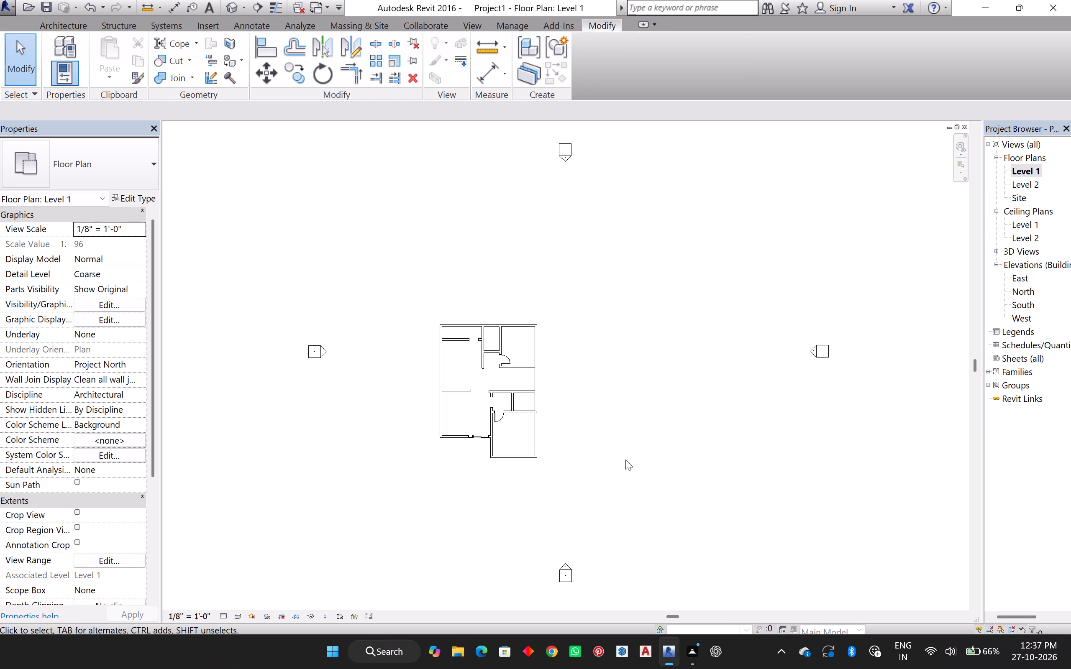
pyautogui.moveTo(513, 462); pyautogui.dragTo(650, 461, button='middle')
pyautogui.middleClick(650, 461)
pyautogui.scroll(4, 574, 383)
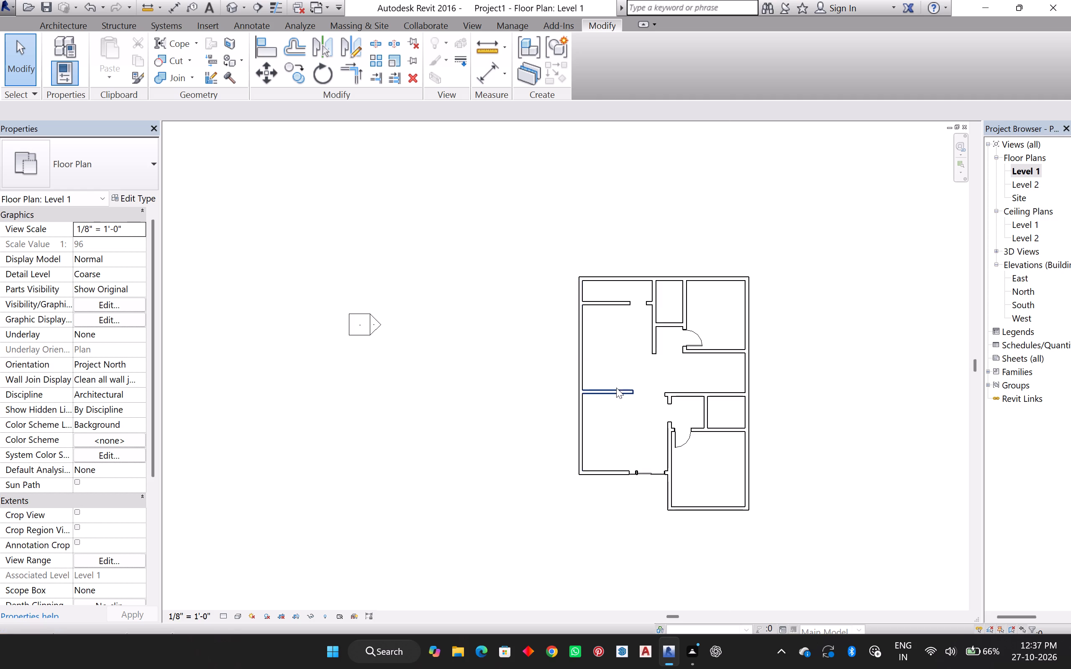
pyautogui.scroll(6, 616, 388)
pyautogui.moveTo(687, 396); pyautogui.dragTo(613, 406, button='middle')
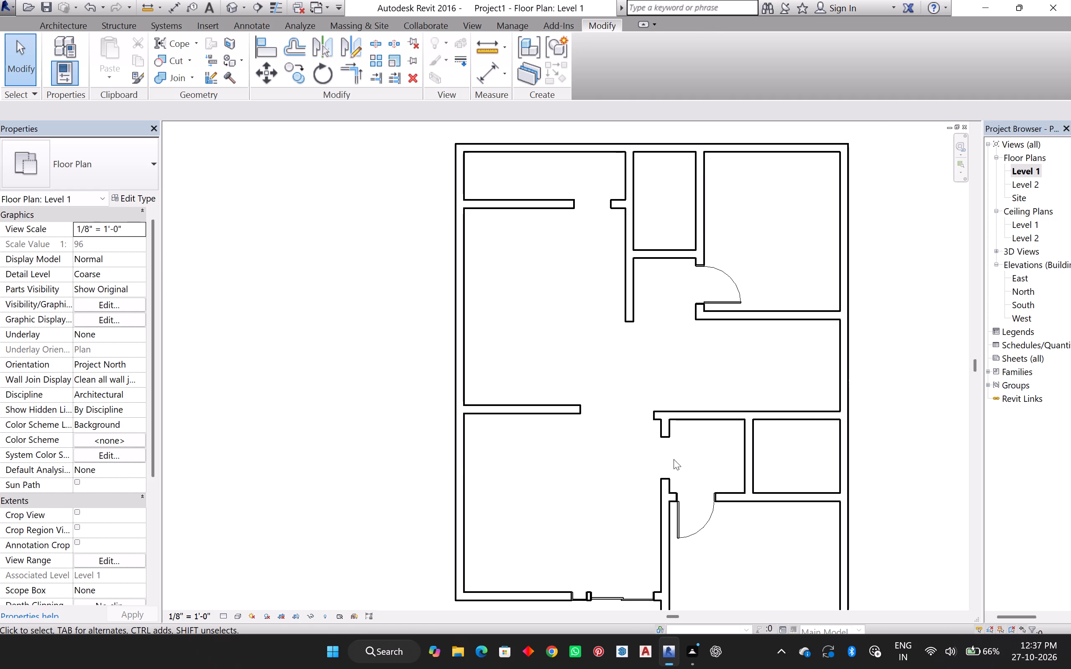
pyautogui.moveTo(677, 469); pyautogui.dragTo(635, 410, button='middle')
pyautogui.middleClick(635, 410)
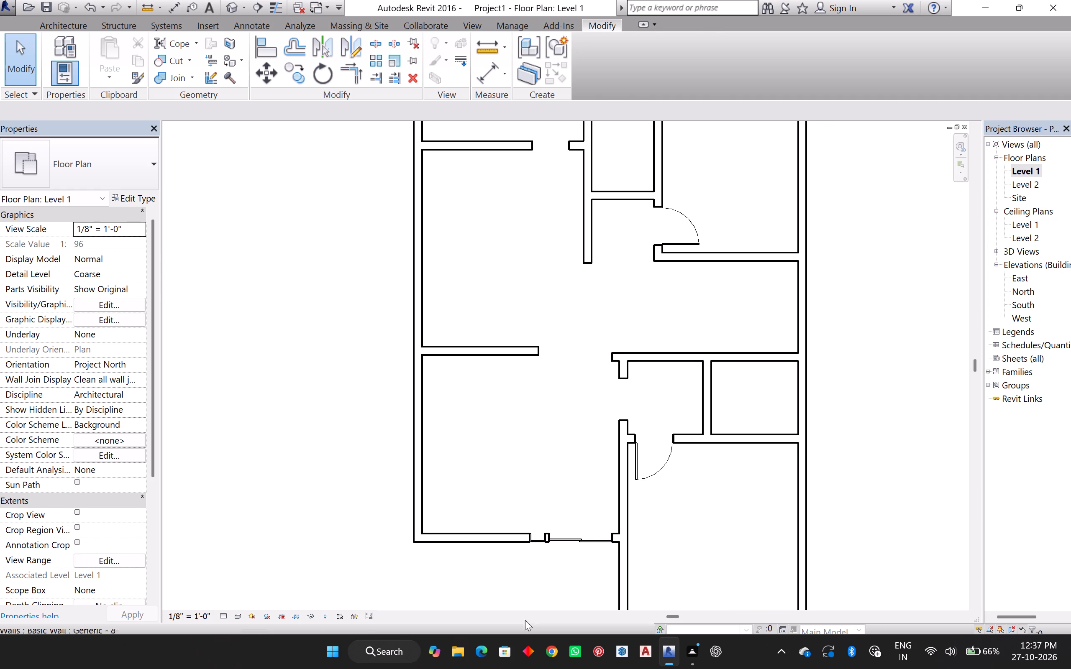
# Load the residential door family Door-Interior-Single-2_Panel-Wood with its 30" x 80" type for placement.
pyautogui.click(48, 23)
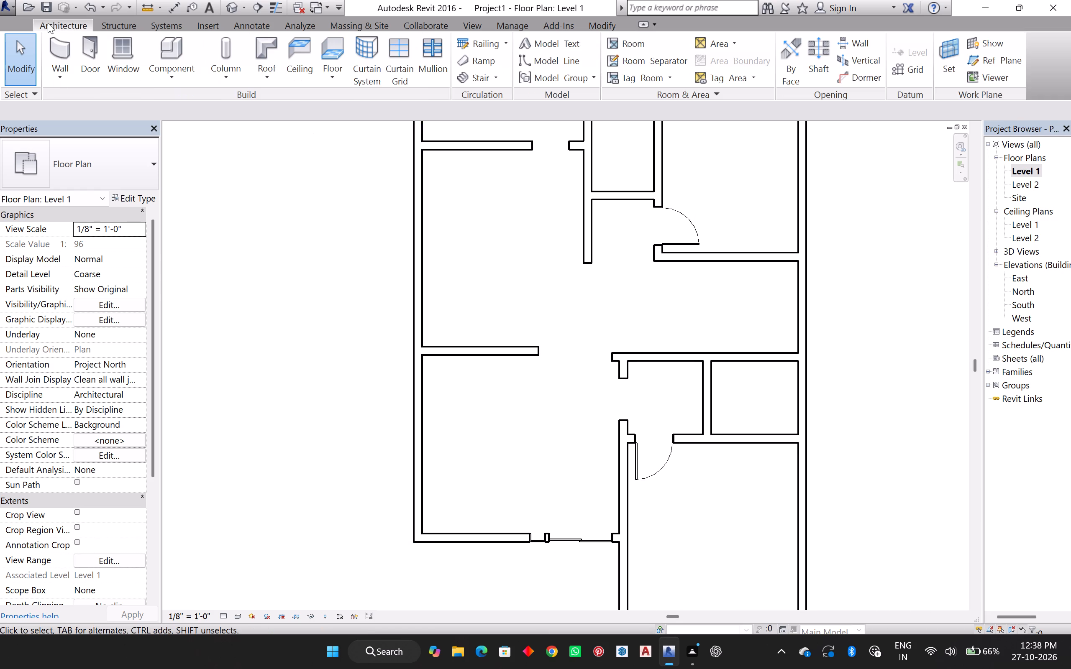
pyautogui.click(89, 48)
pyautogui.click(584, 69)
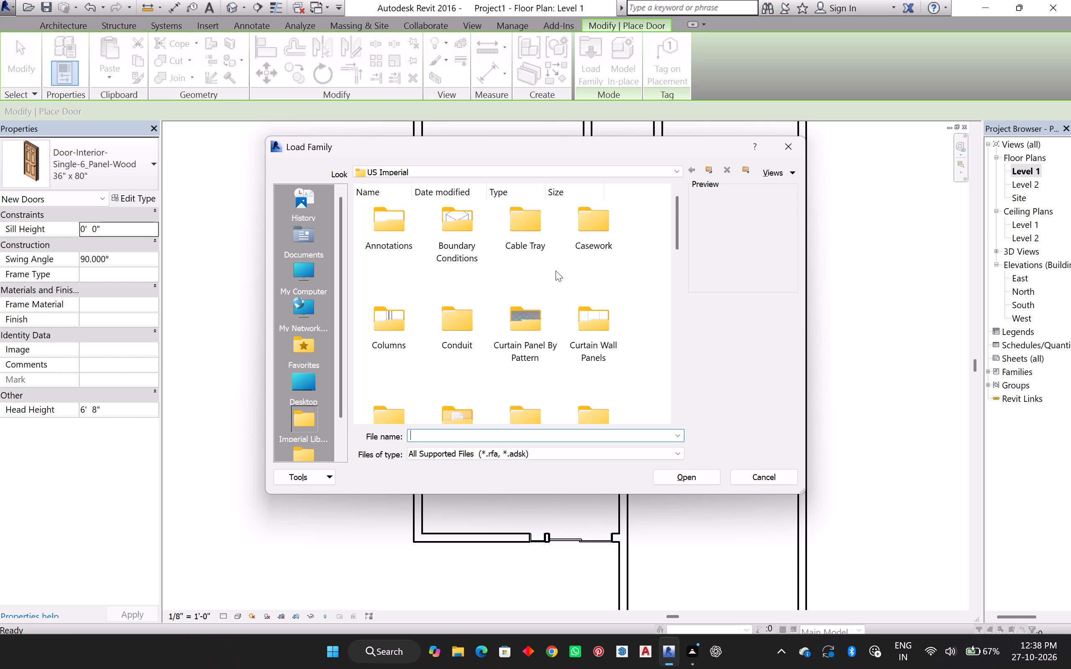
pyautogui.scroll(-2, 469, 345)
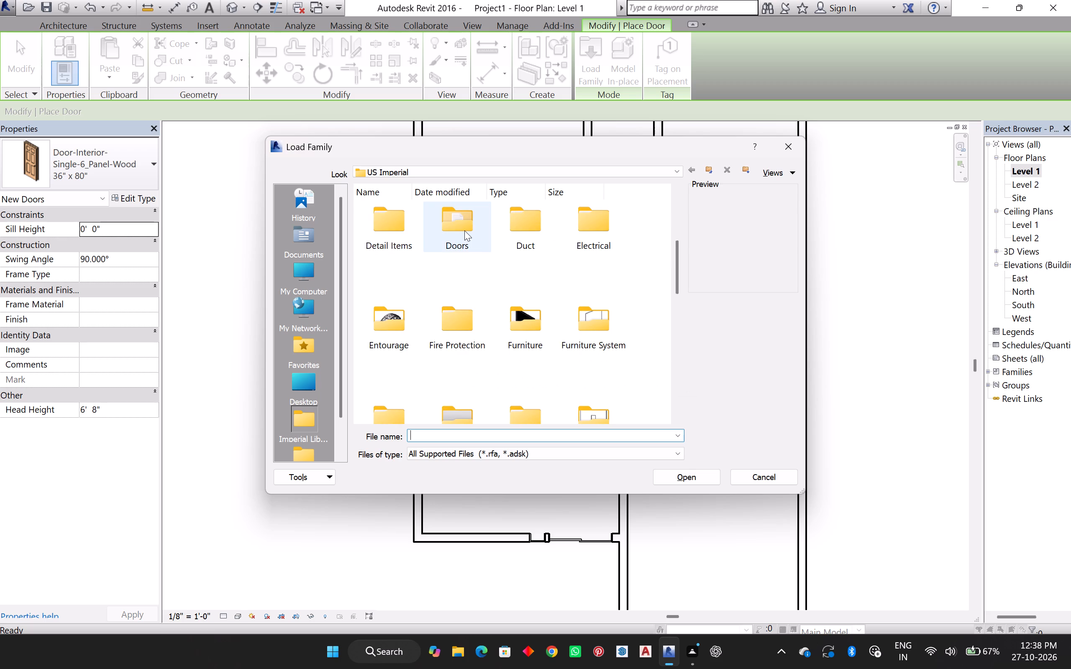
pyautogui.doubleClick(464, 230)
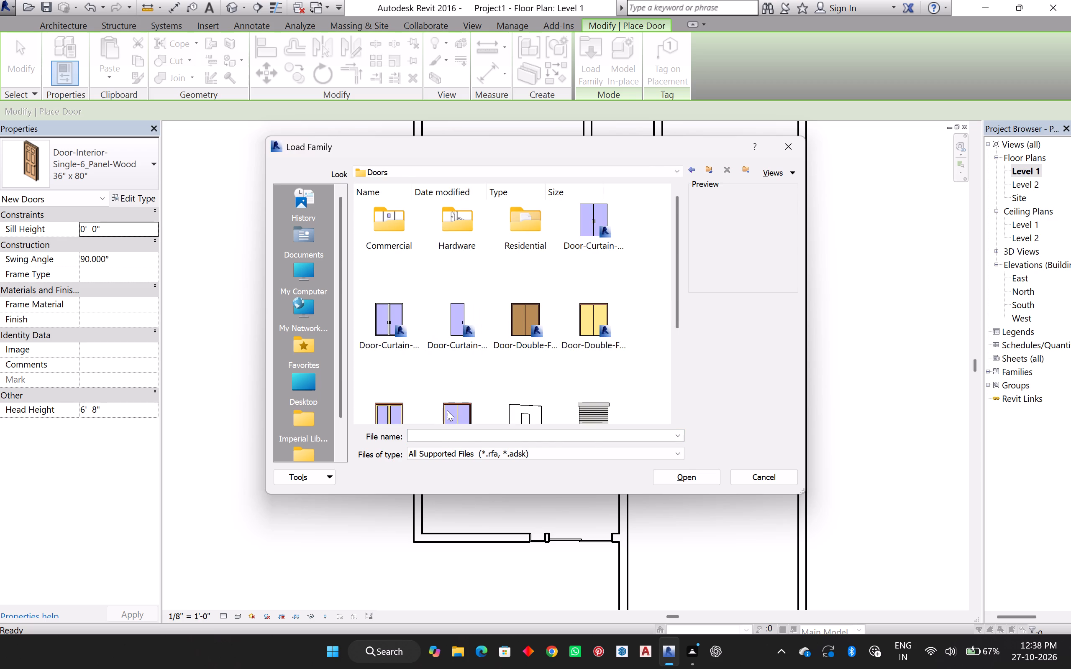
pyautogui.doubleClick(530, 211)
pyautogui.scroll(-1, 571, 315)
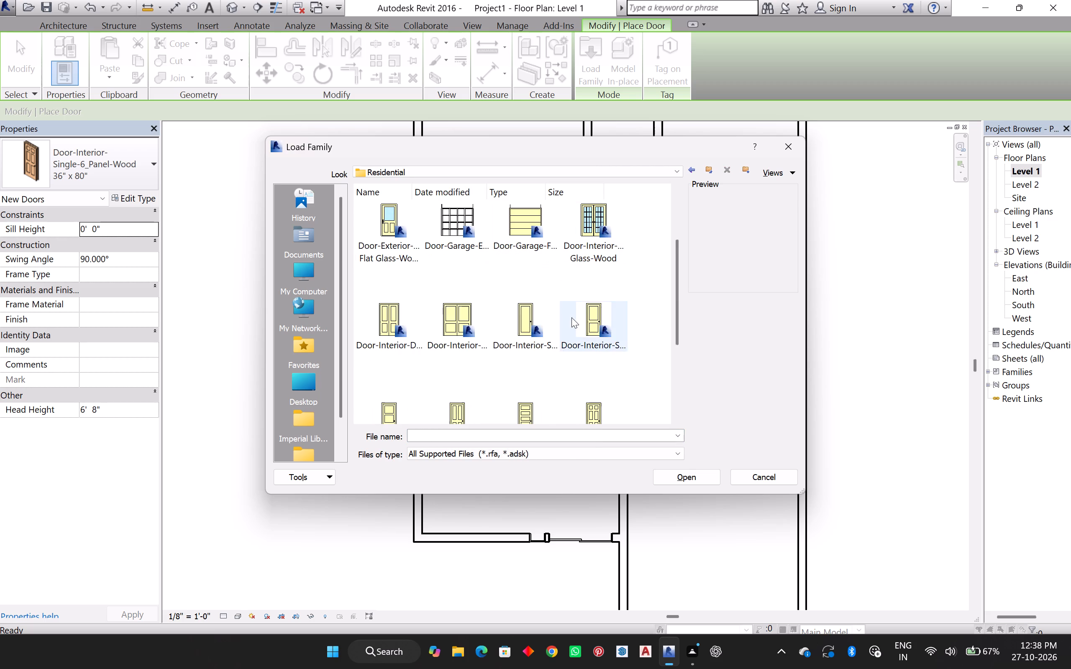
pyautogui.scroll(-1, 554, 320)
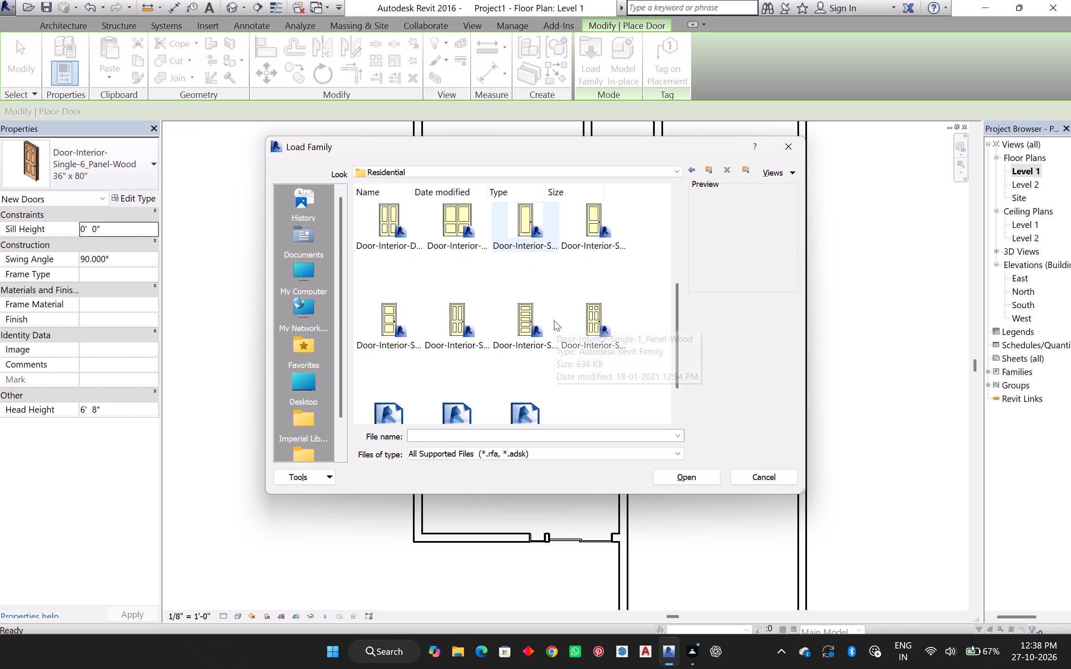
pyautogui.click(606, 222)
pyautogui.click(697, 476)
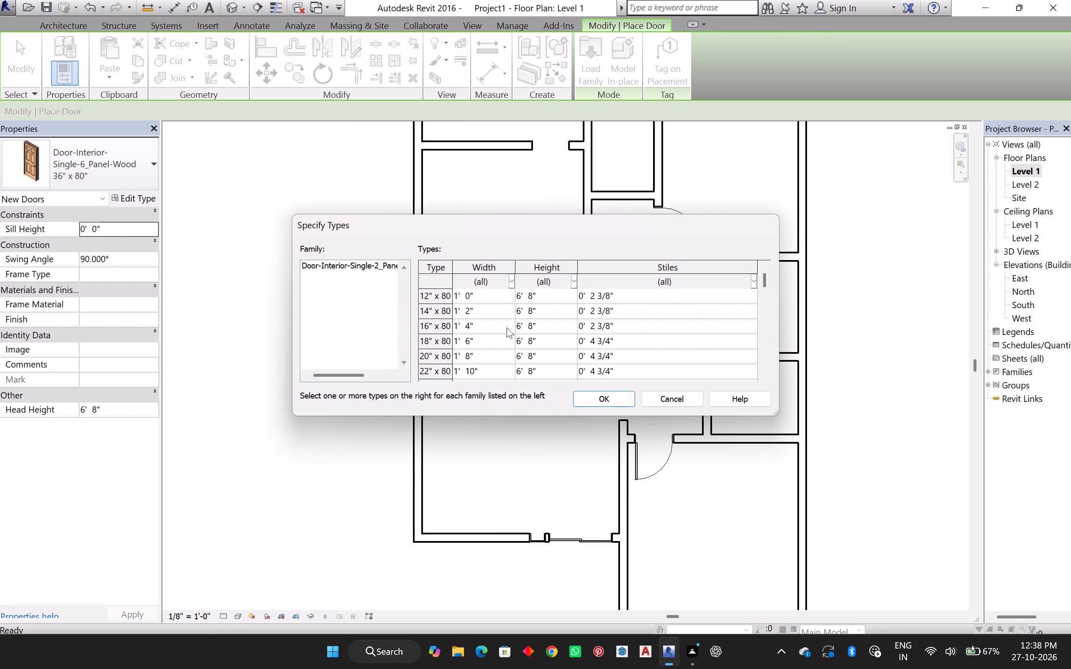
pyautogui.scroll(-2, 483, 352)
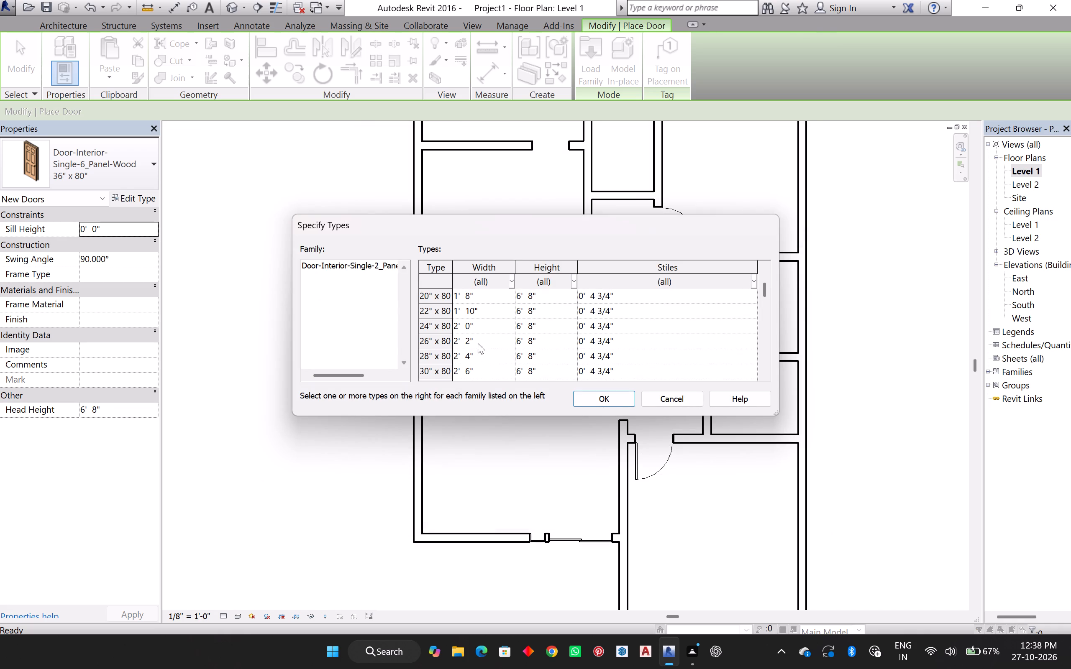
pyautogui.scroll(-1, 484, 373)
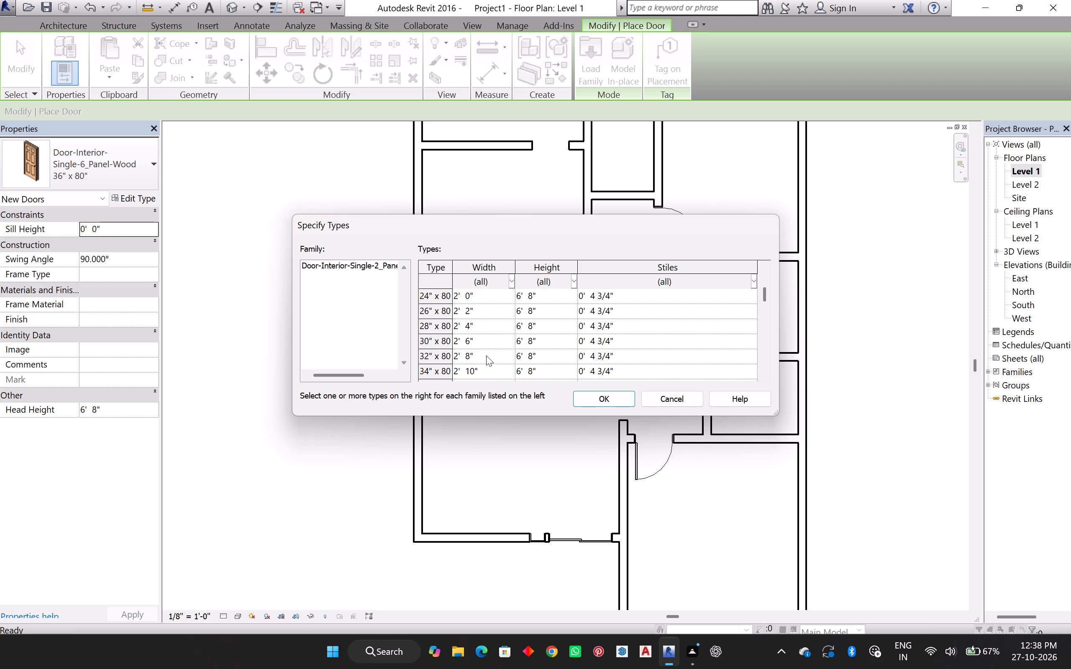
pyautogui.click(497, 340)
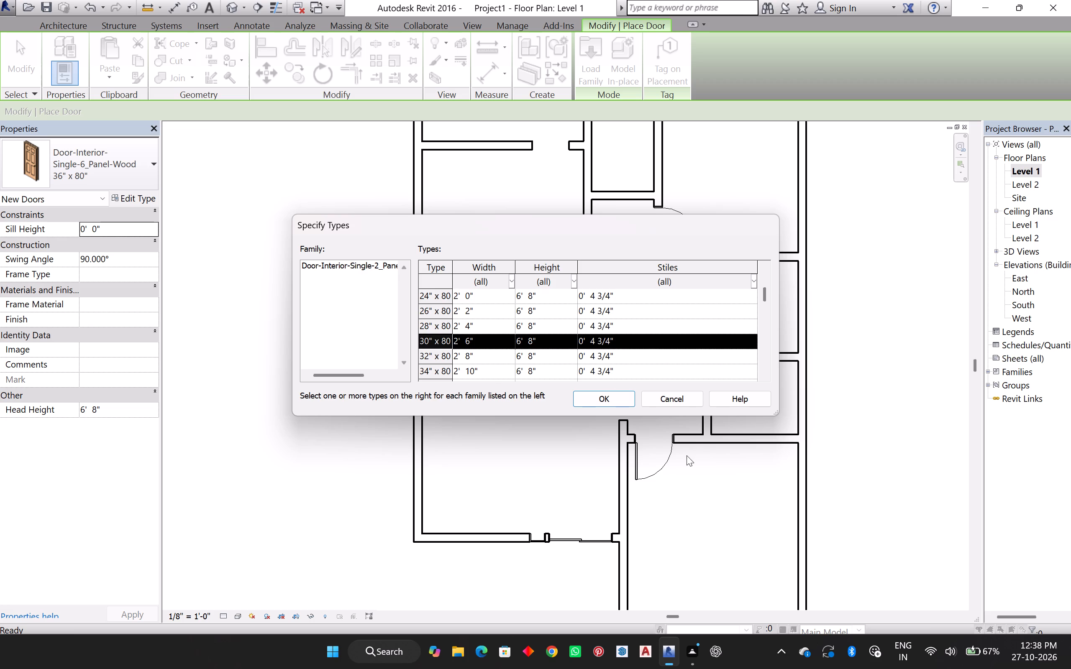
pyautogui.click(613, 393)
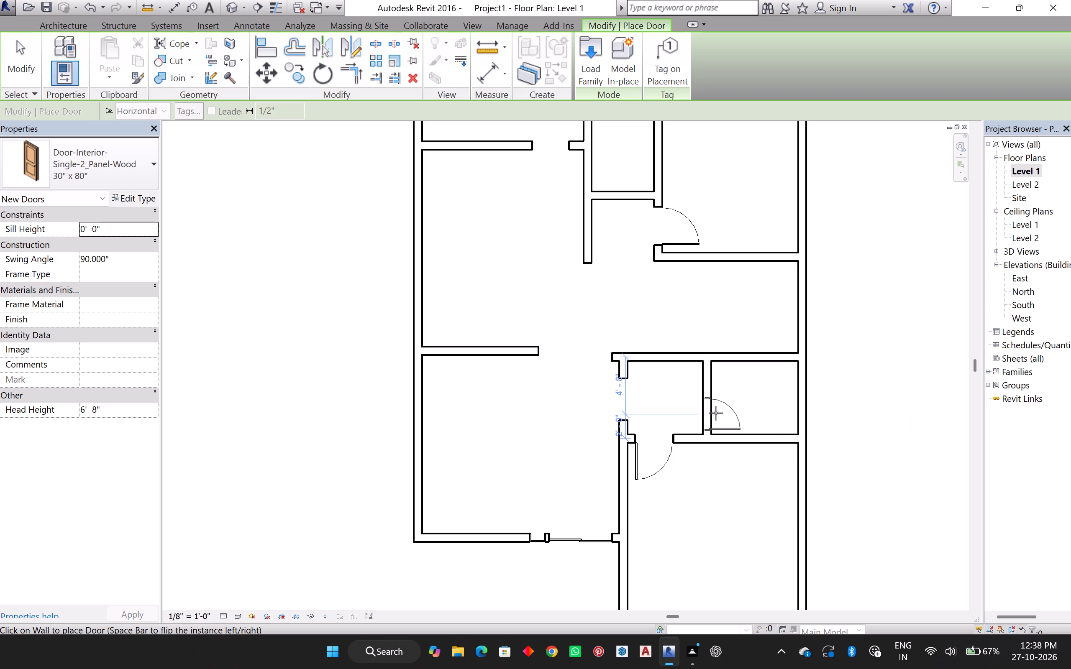
# Place a 30" x 80" door in the wall between the two small rooms north of the southeast room, centred 2' 0" from the south wall, swinging east.
pyautogui.click(716, 413)
# Place a 30" x 80" door in the small north room's east wall, centred 2' 0" from that room's south wall, swinging inward.
pyautogui.moveTo(678, 302); pyautogui.dragTo(664, 433, button='middle')
pyautogui.middleClick(664, 433)
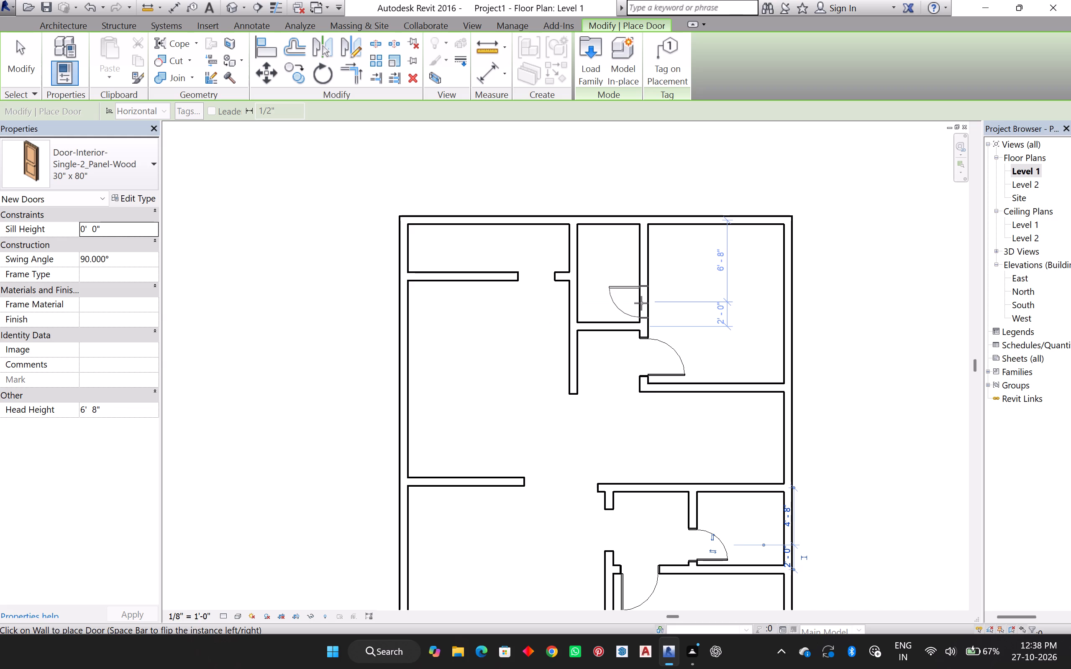
pyautogui.click(641, 303)
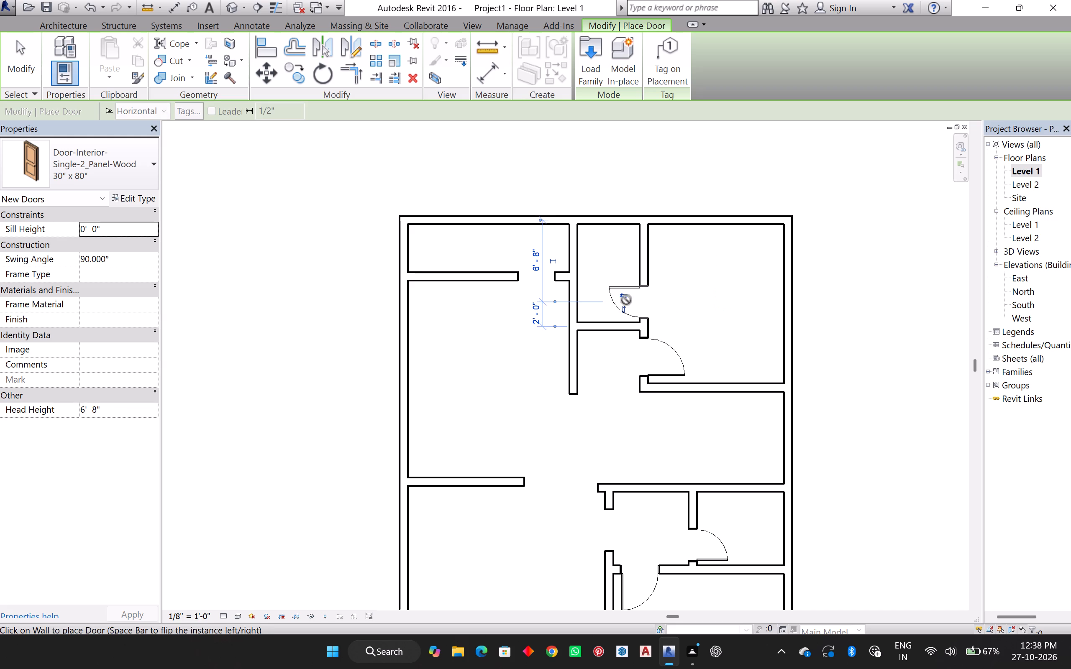
pyautogui.scroll(2, 621, 308)
pyautogui.scroll(-3, 621, 308)
pyautogui.scroll(9, 621, 308)
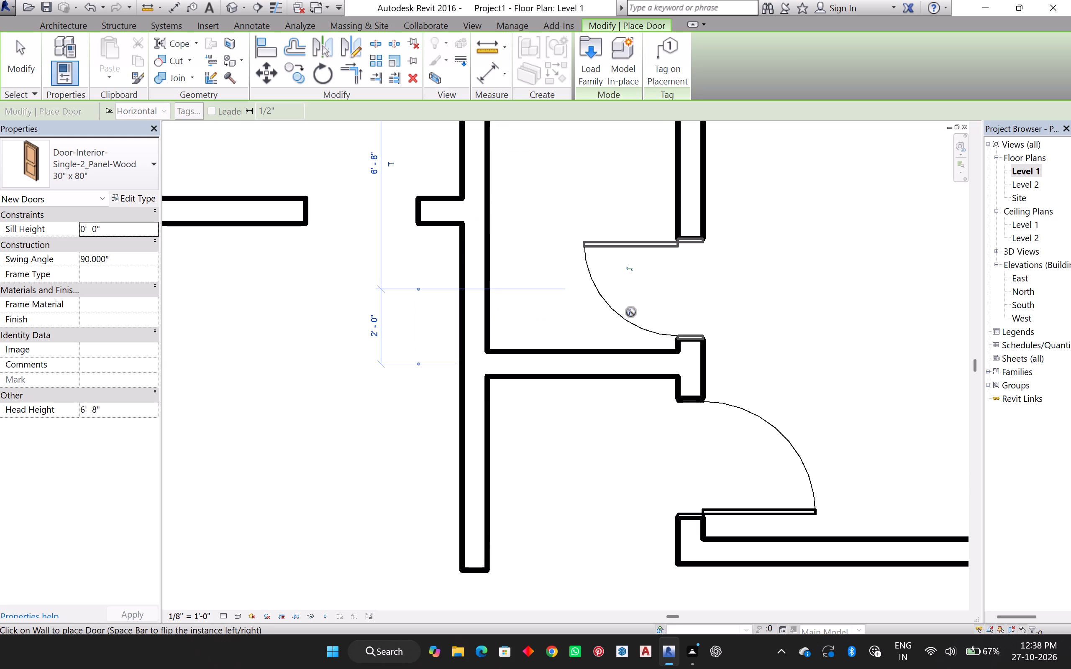
pyautogui.press('Escape')
pyautogui.press('Escape')
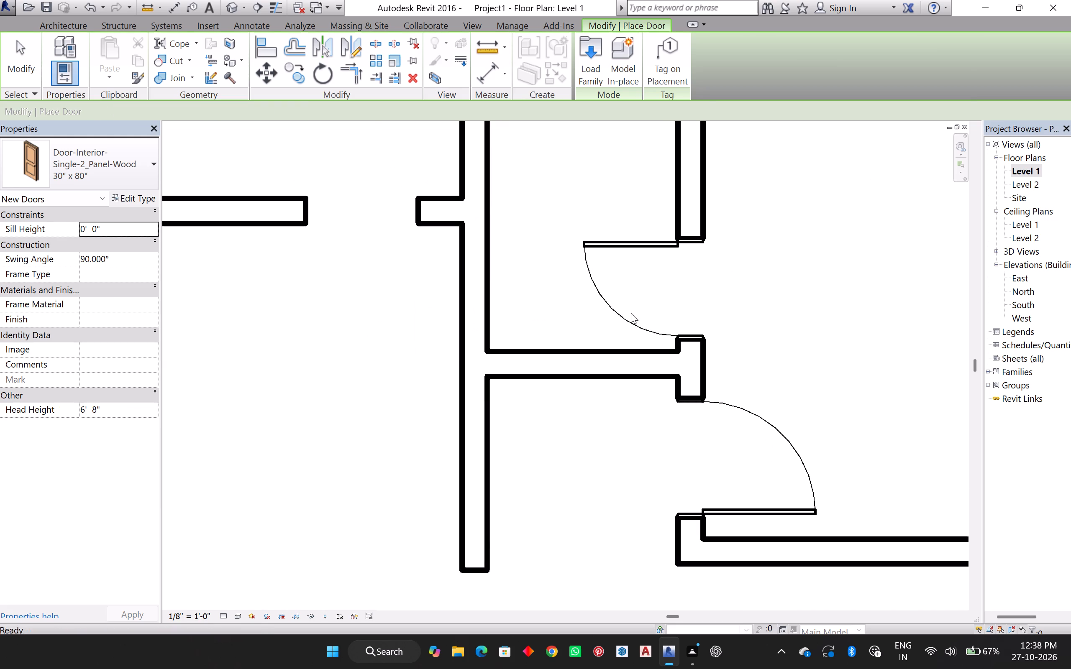
# Flip the small north room's door so that it hinges at the south jamb.
pyautogui.click(634, 260)
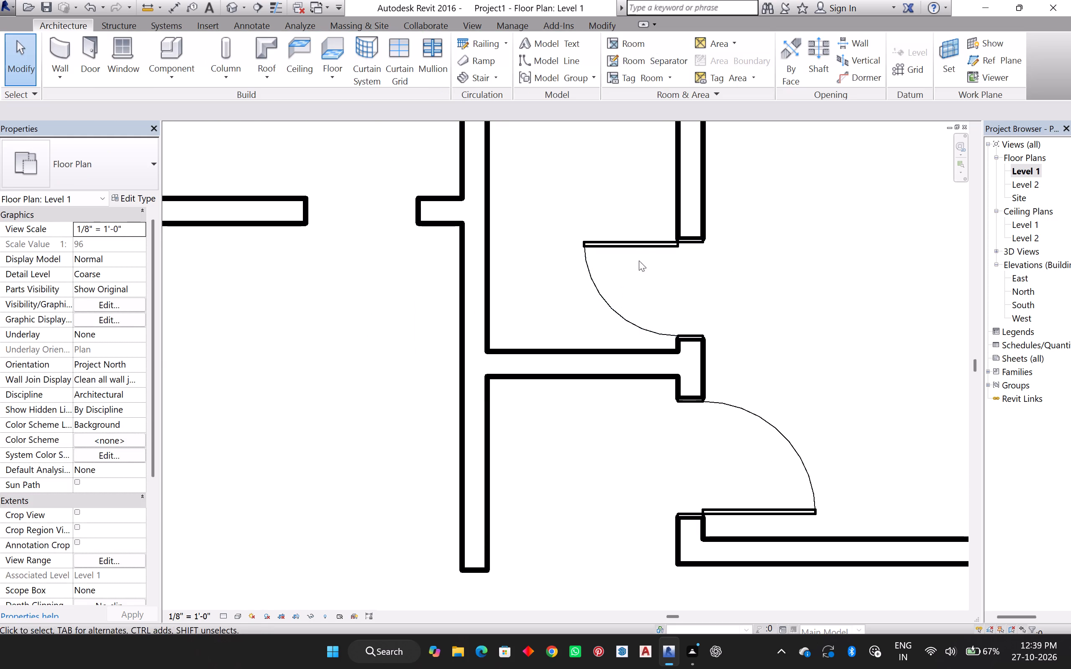
pyautogui.click(636, 245)
pyautogui.click(626, 309)
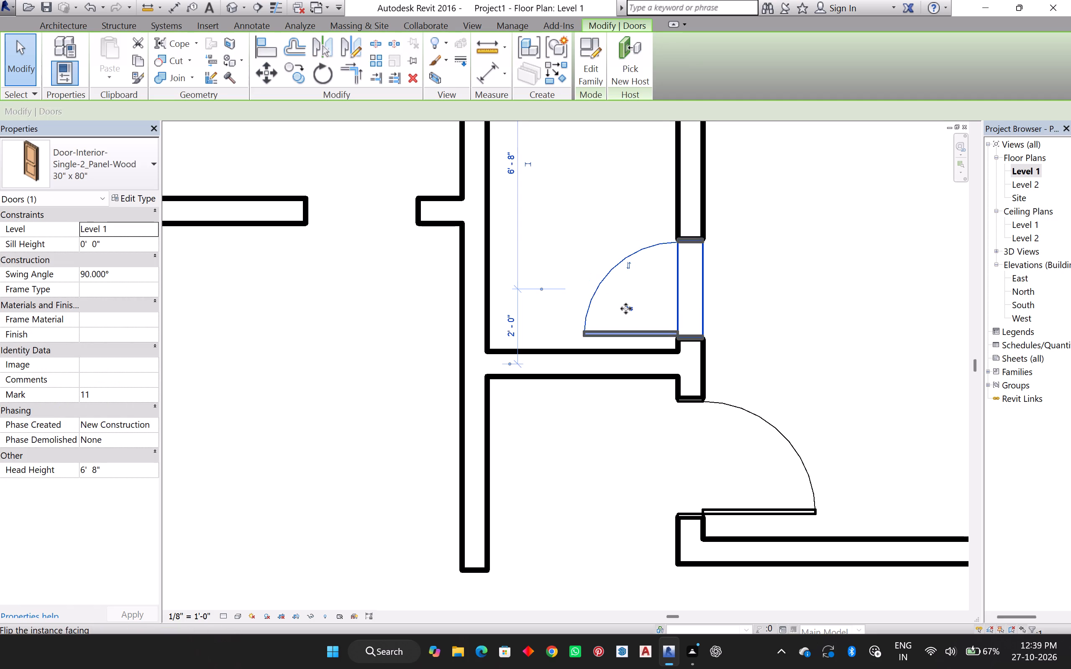
pyautogui.scroll(-11, 700, 306)
pyautogui.press('Escape')
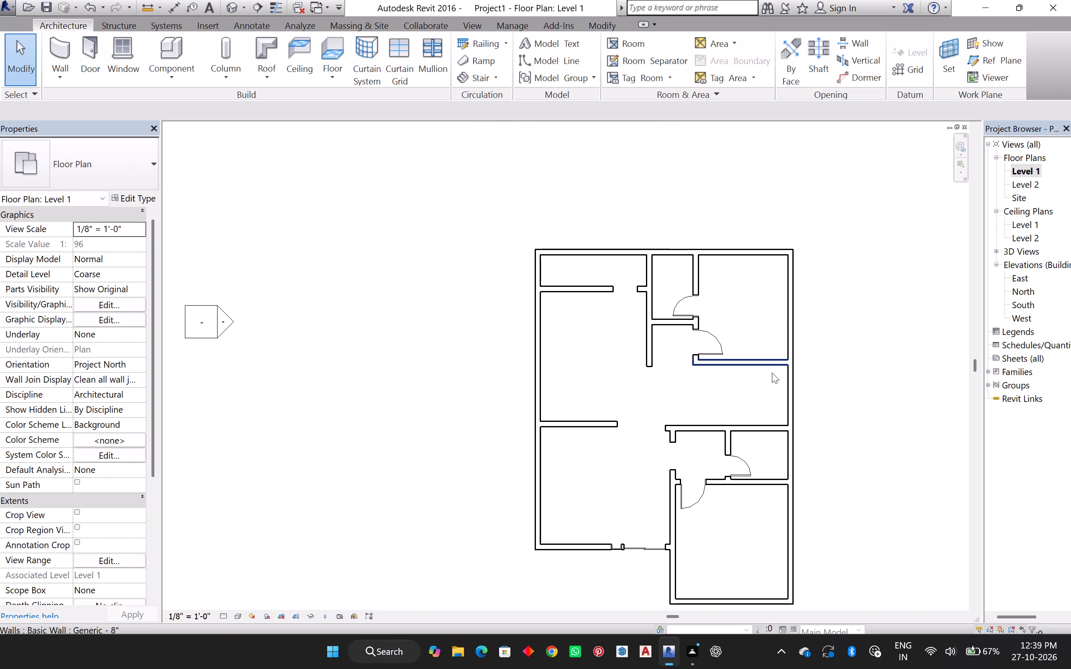
# Look over the whole Level 1 plan to review the placed doors and wall openings.
pyautogui.moveTo(761, 450); pyautogui.dragTo(743, 393, button='middle')
pyautogui.middleClick(743, 393)
pyautogui.middleClick(743, 393)
pyautogui.moveTo(597, 411); pyautogui.dragTo(732, 378, button='middle')
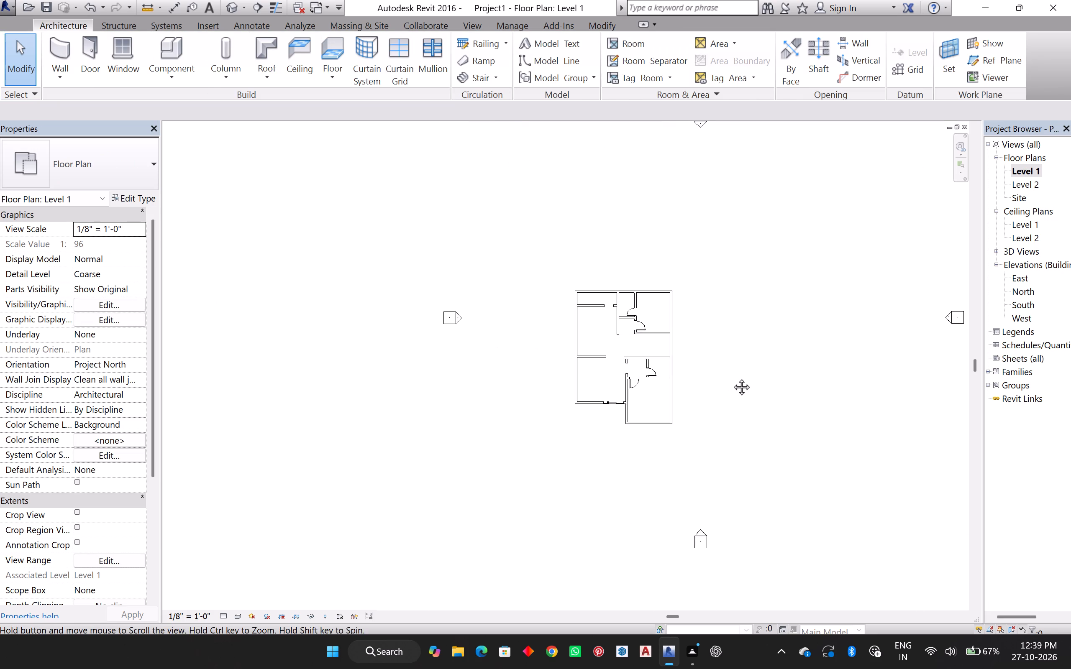
pyautogui.moveTo(732, 378); pyautogui.dragTo(732, 385, button='middle')
pyautogui.middleClick(731, 389)
pyautogui.scroll(6, 636, 347)
pyautogui.moveTo(617, 350); pyautogui.dragTo(641, 324, button='middle')
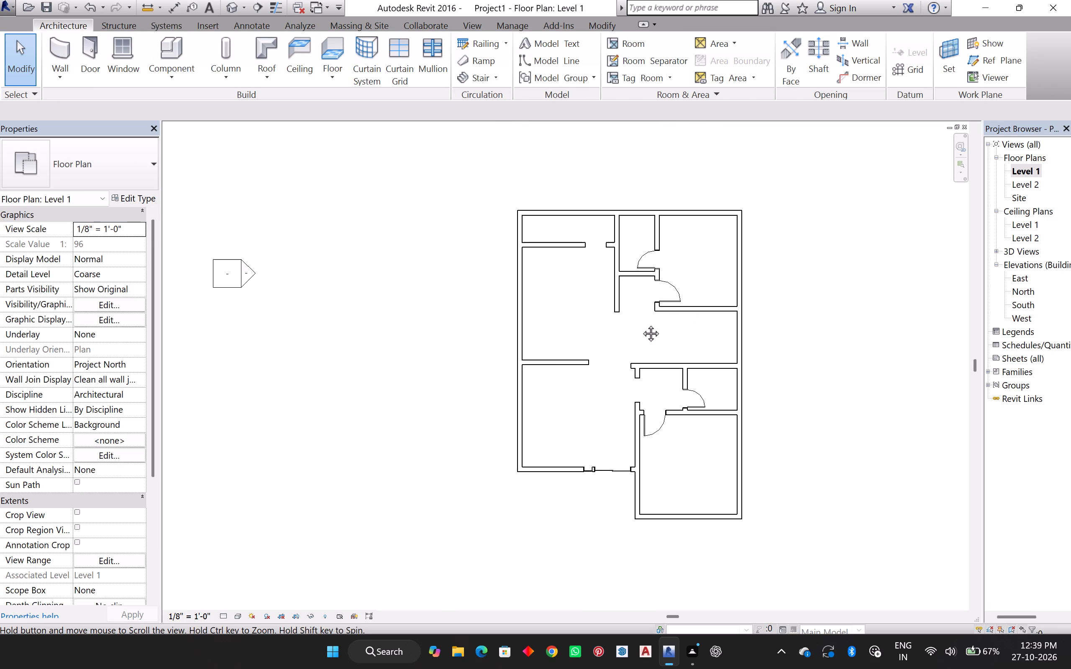
pyautogui.moveTo(641, 324); pyautogui.dragTo(649, 323, button='middle')
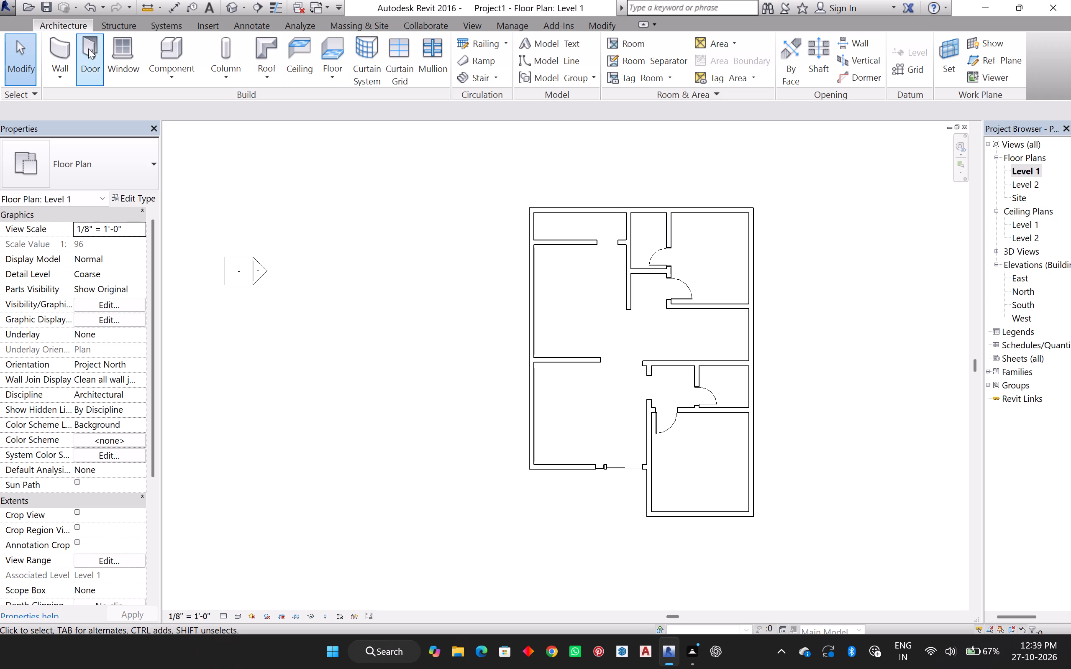
# Load the Casement 3x3 with Trim family from the Windows folder of the US Imperial library for window placement.
pyautogui.click(133, 48)
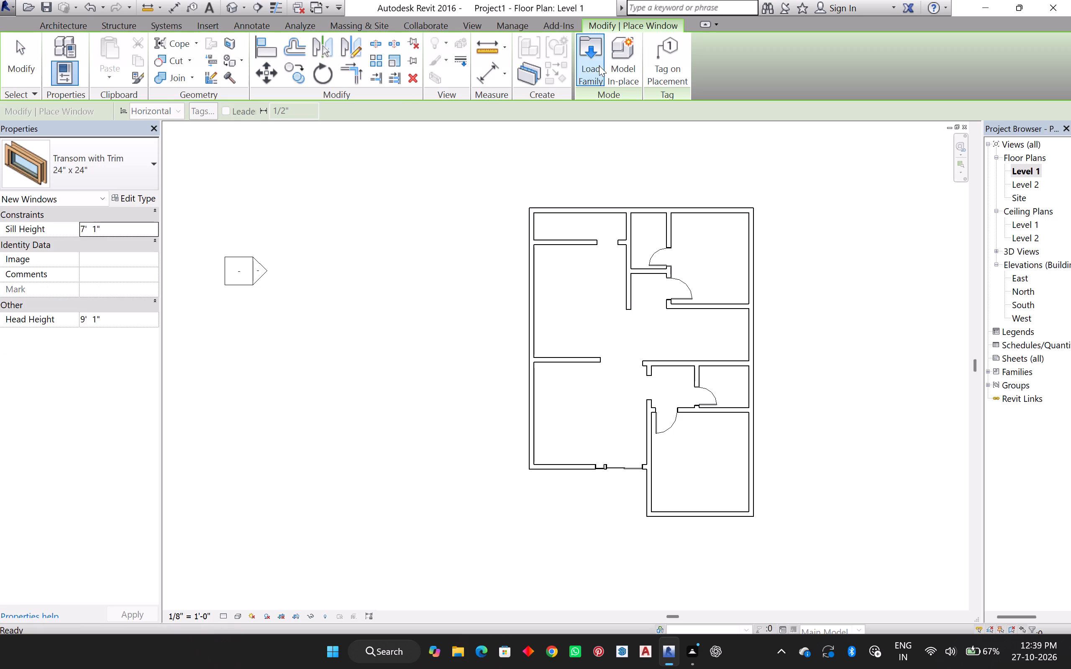
pyautogui.click(599, 66)
pyautogui.scroll(-5, 502, 302)
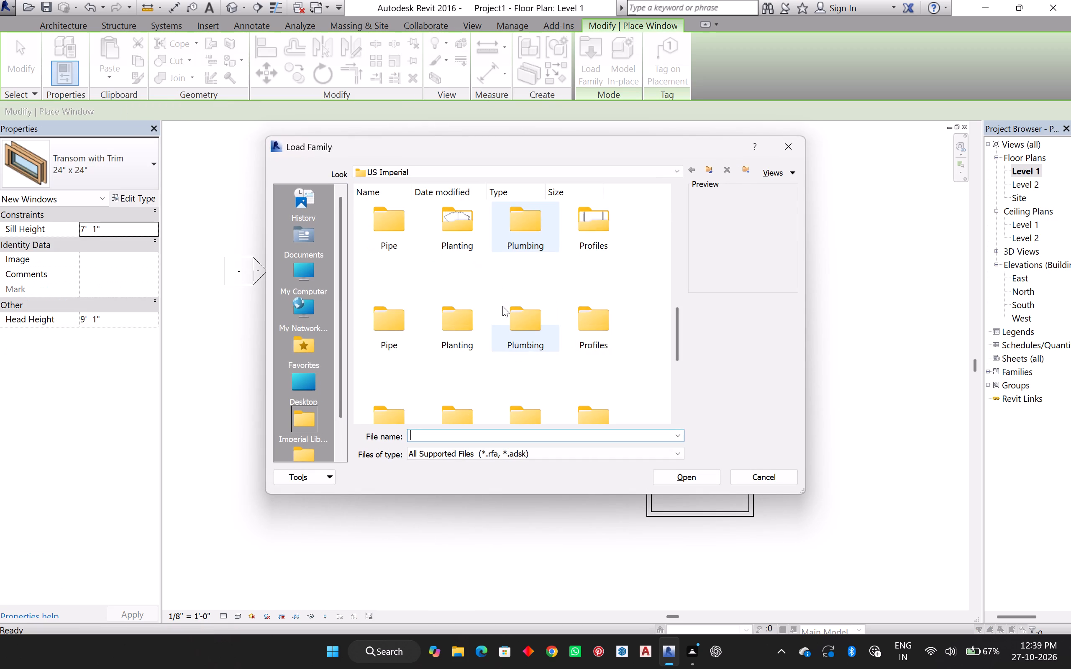
pyautogui.scroll(-6, 502, 306)
pyautogui.doubleClick(445, 396)
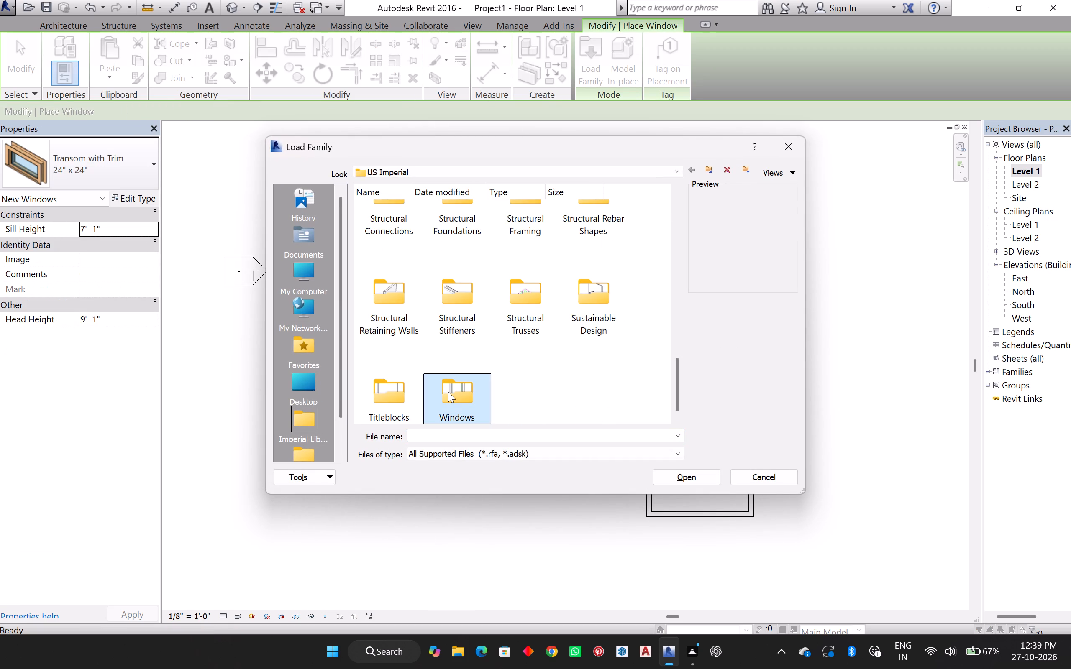
pyautogui.doubleClick(448, 392)
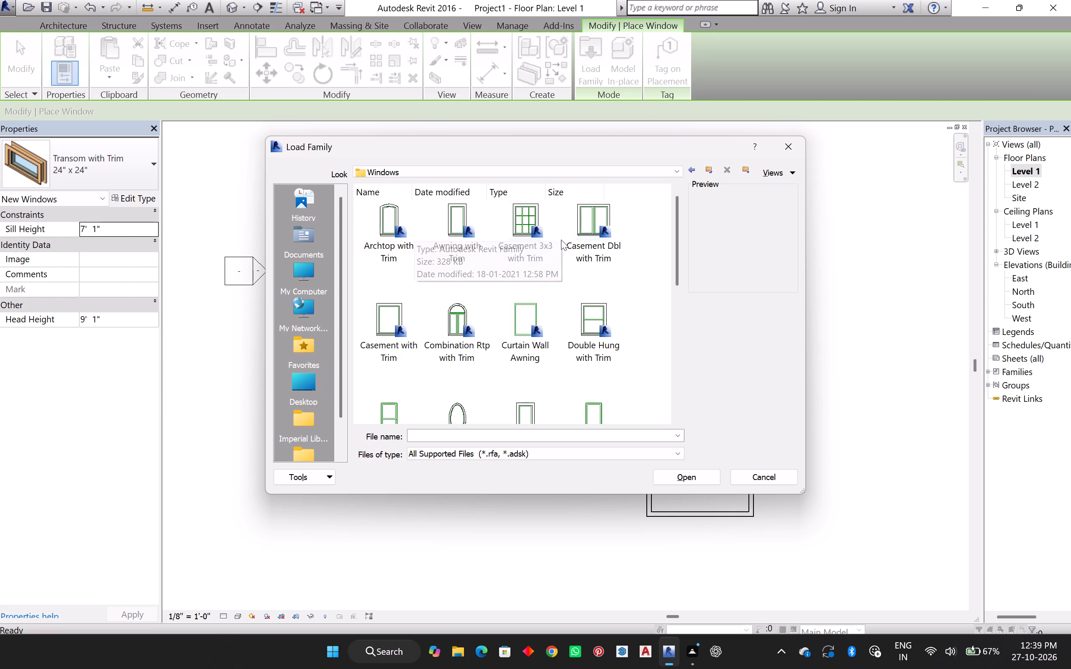
pyautogui.click(586, 219)
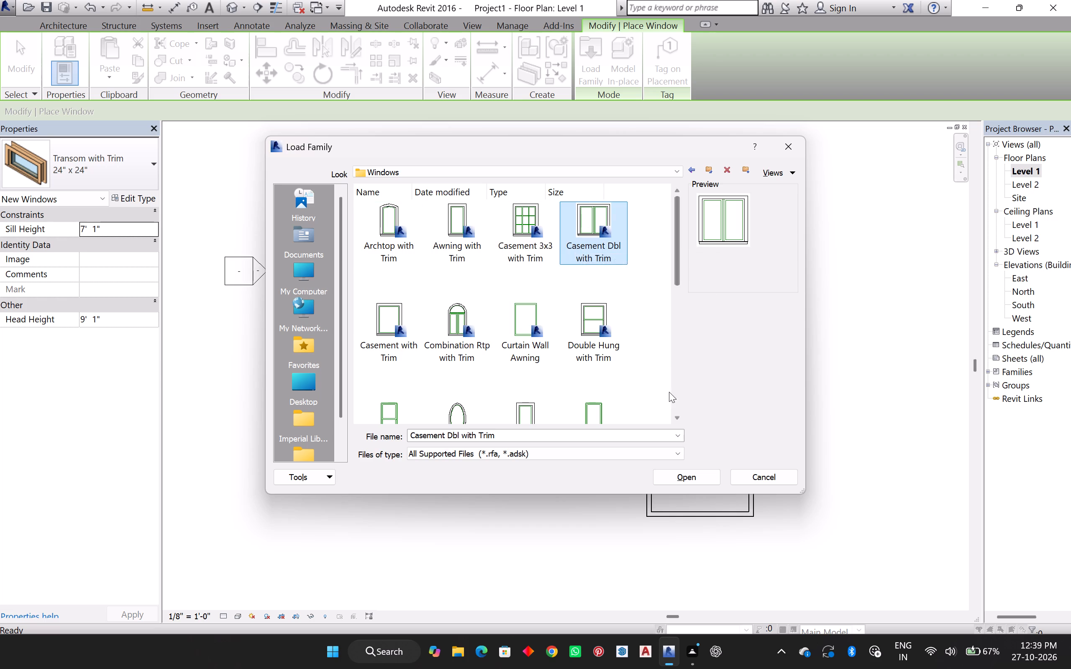
pyautogui.click(536, 220)
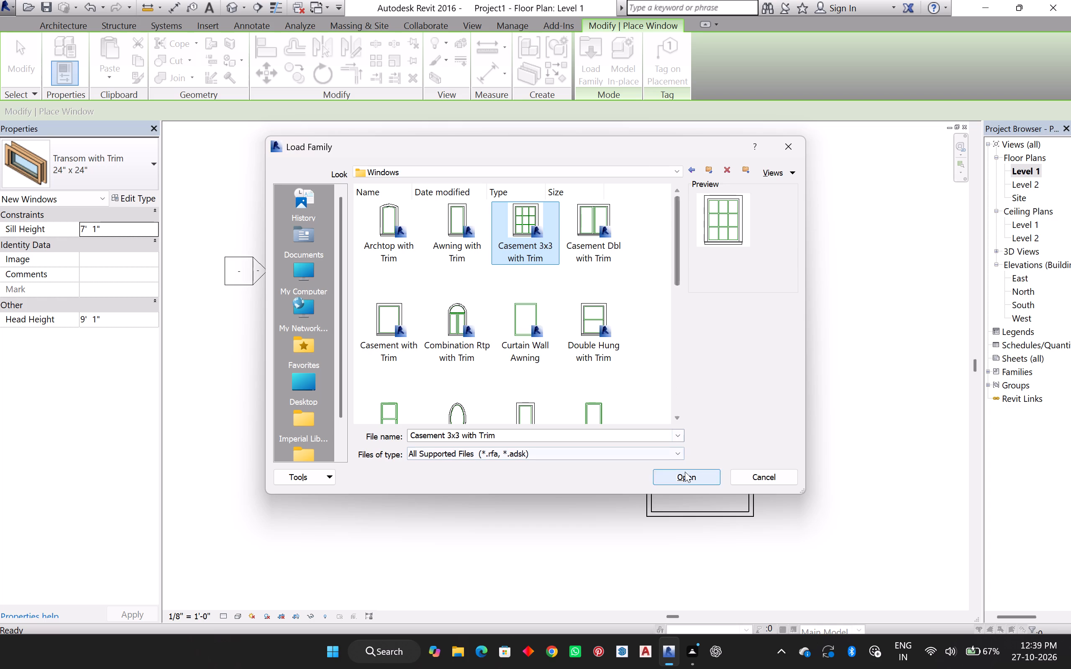
pyautogui.scroll(-4, 545, 294)
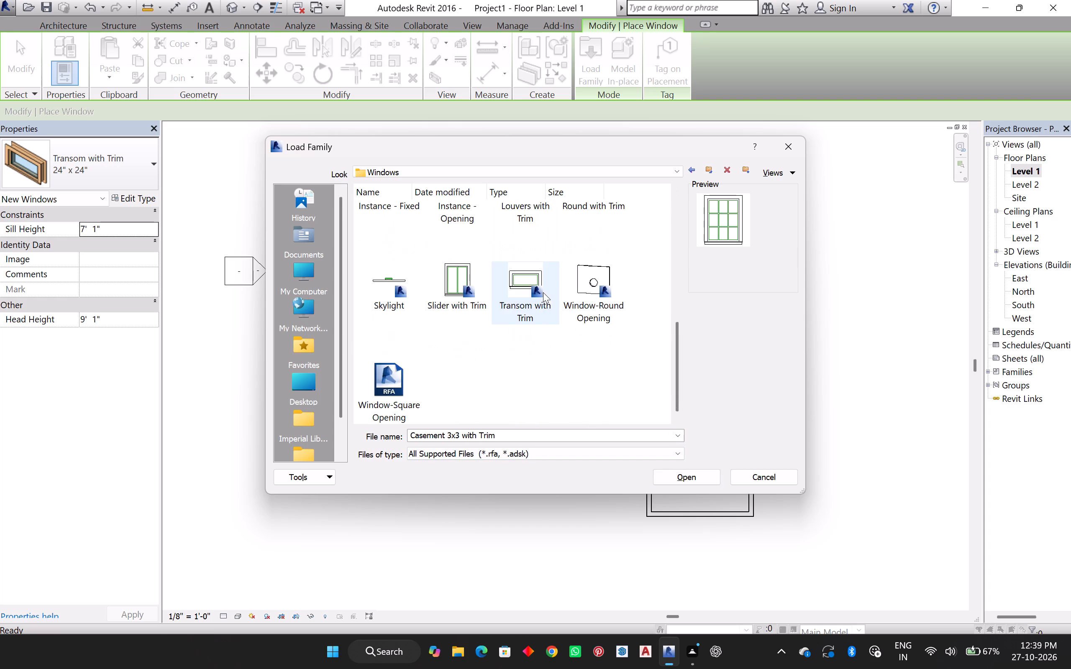
pyautogui.scroll(-2, 543, 292)
pyautogui.scroll(6, 542, 294)
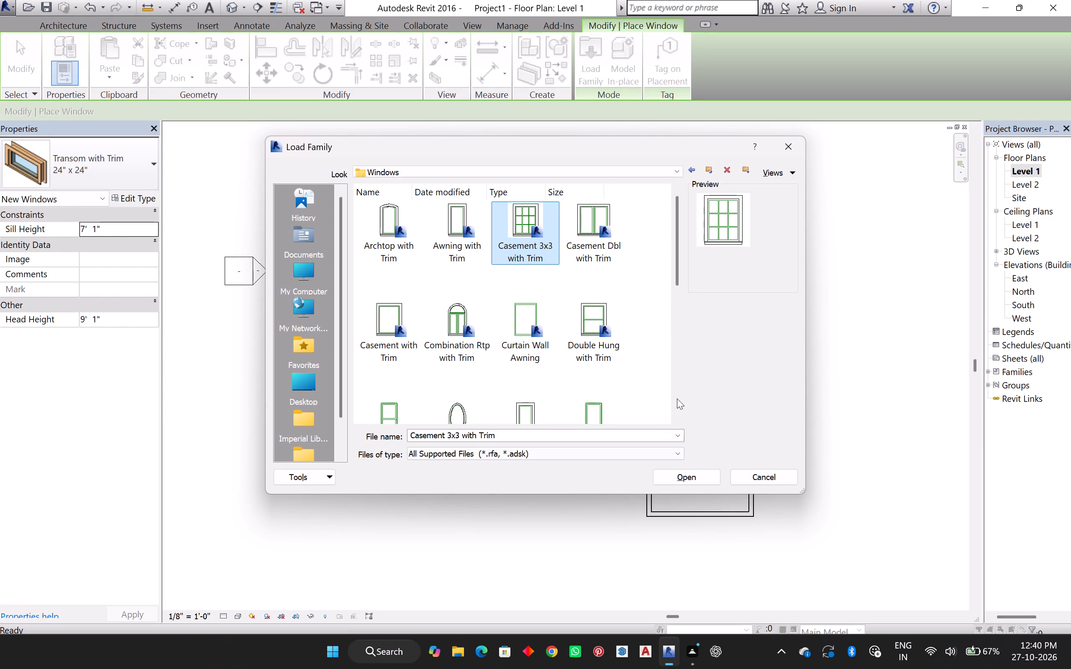
pyautogui.click(677, 476)
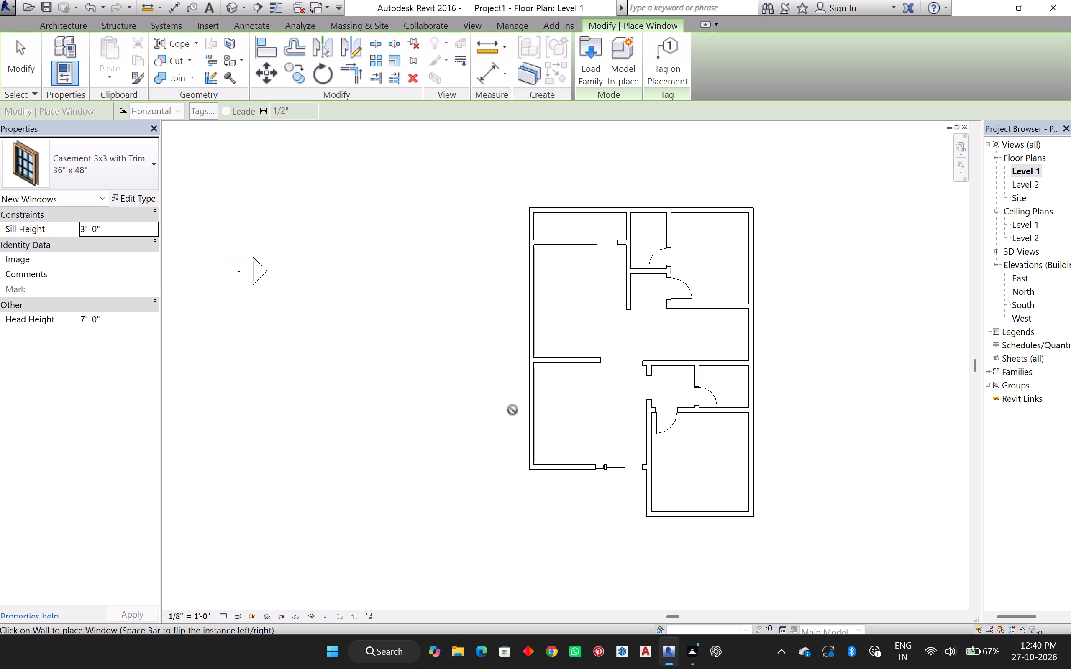
# Place a 36" x 48" Casement 3x3 window in the southwest room's west wall, centred 7' 7 1/2" from the adjoining walls.
pyautogui.click(538, 408)
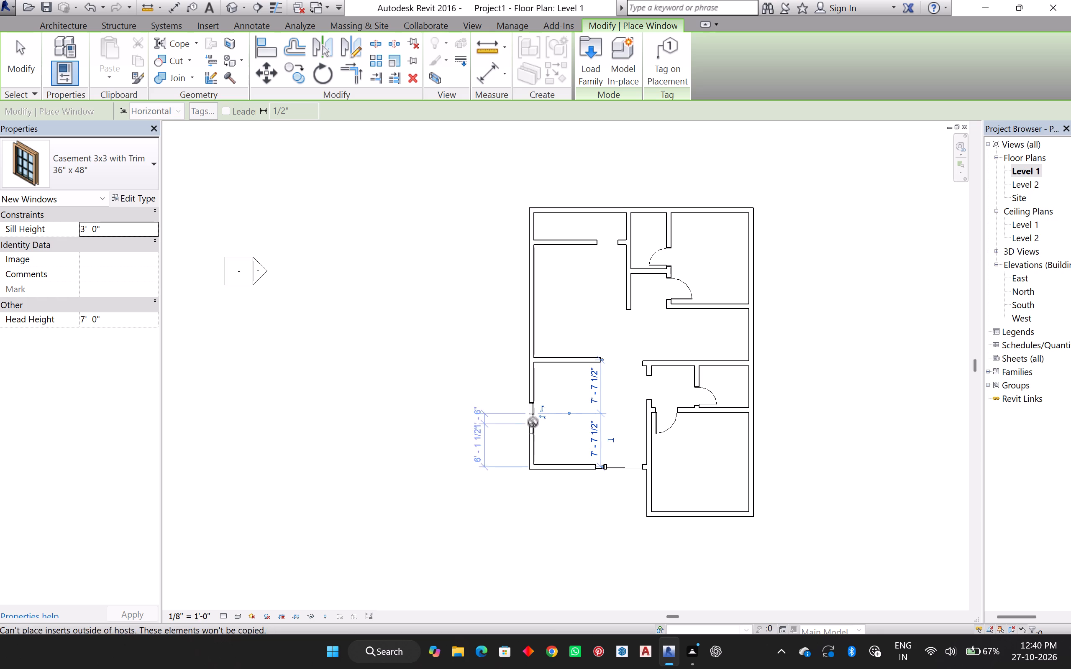
pyautogui.scroll(7, 539, 421)
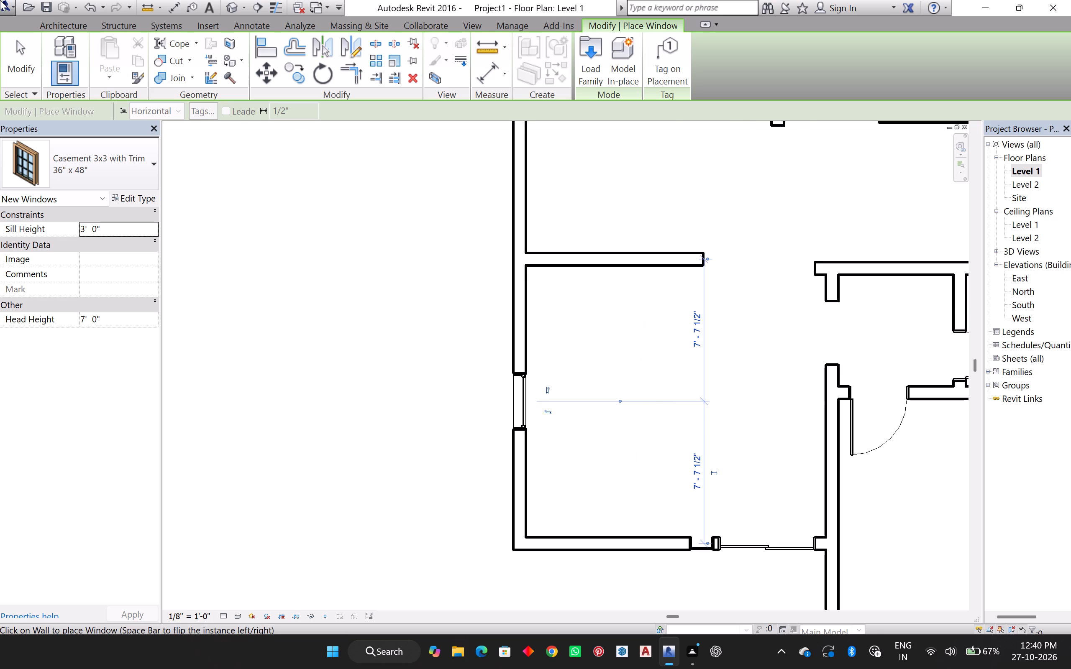
# Choose the 36" x 72" type of Casement 3x3 with Trim for new windows and check its type properties.
pyautogui.click(142, 171)
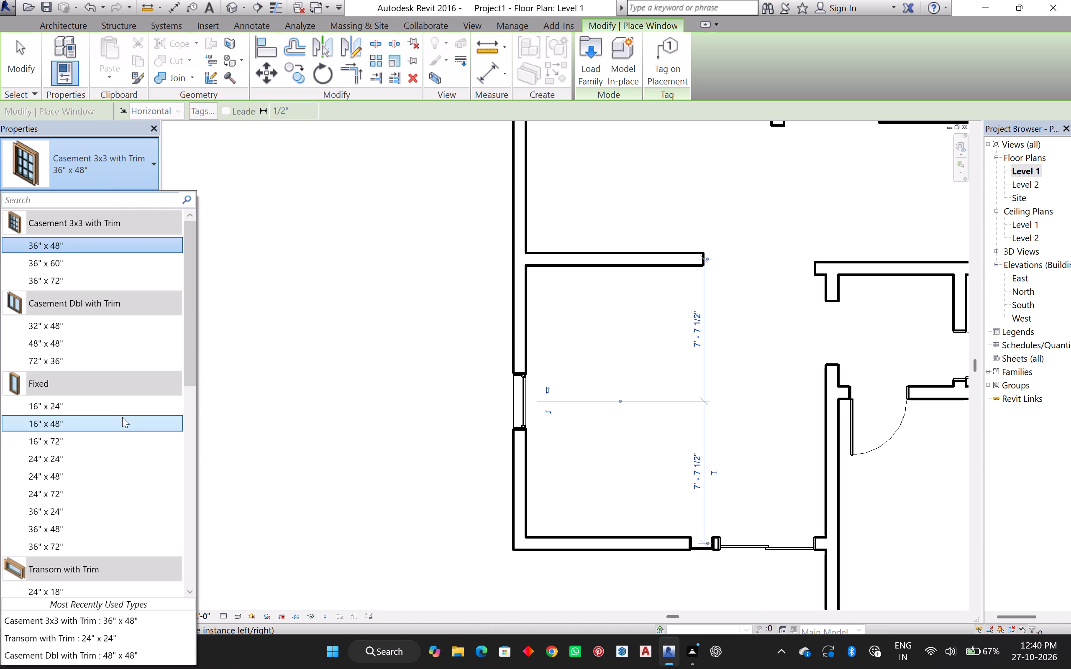
pyautogui.click(119, 276)
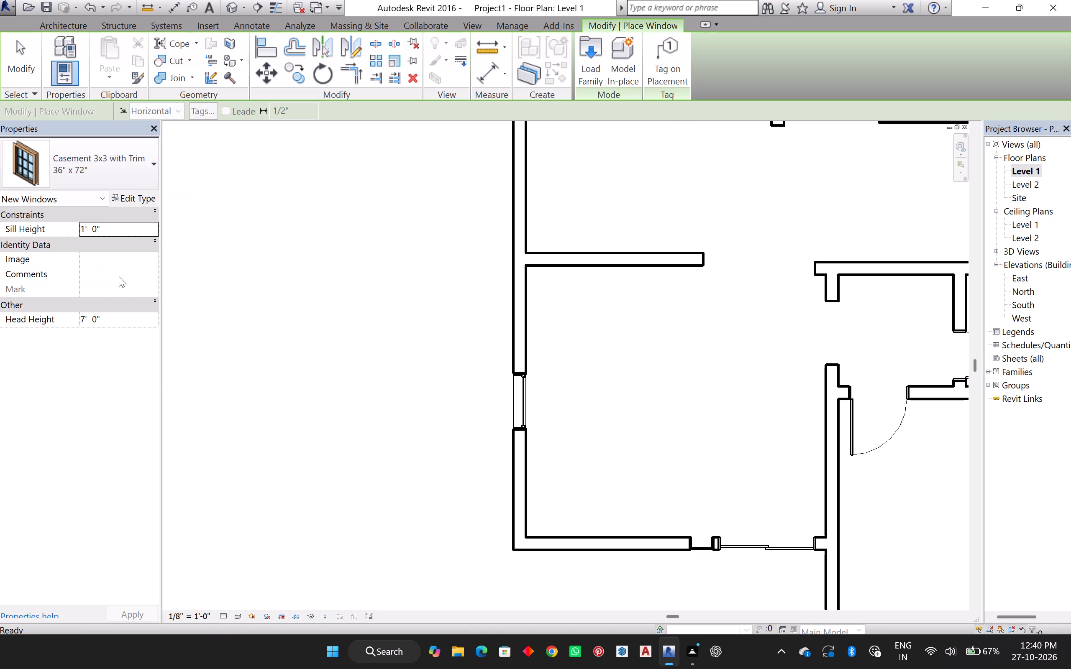
pyautogui.click(143, 154)
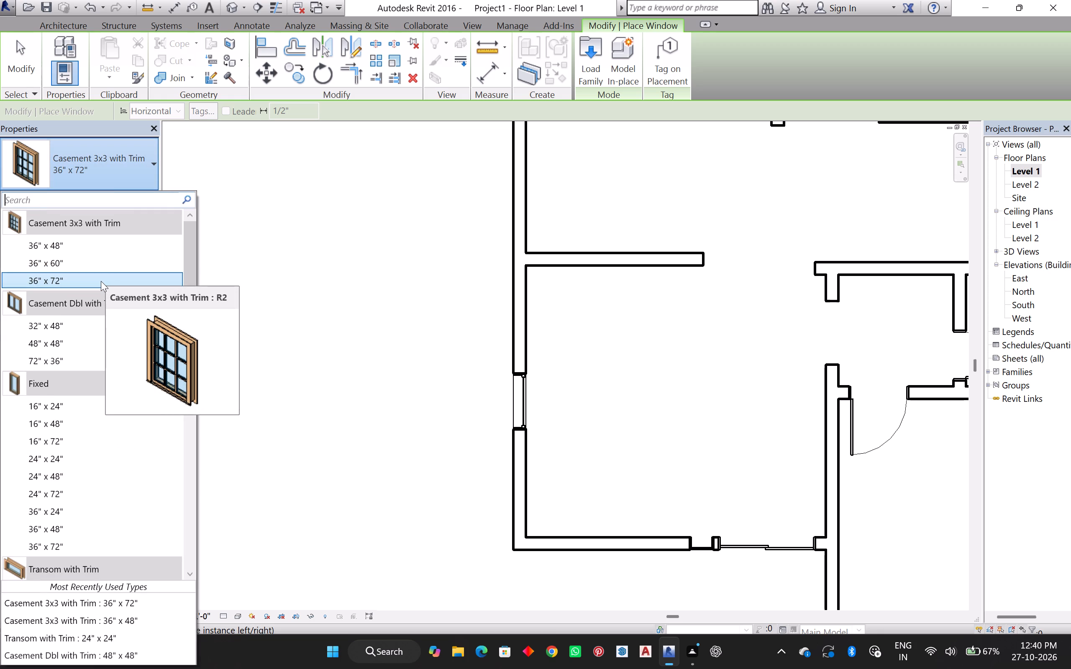
pyautogui.doubleClick(101, 281)
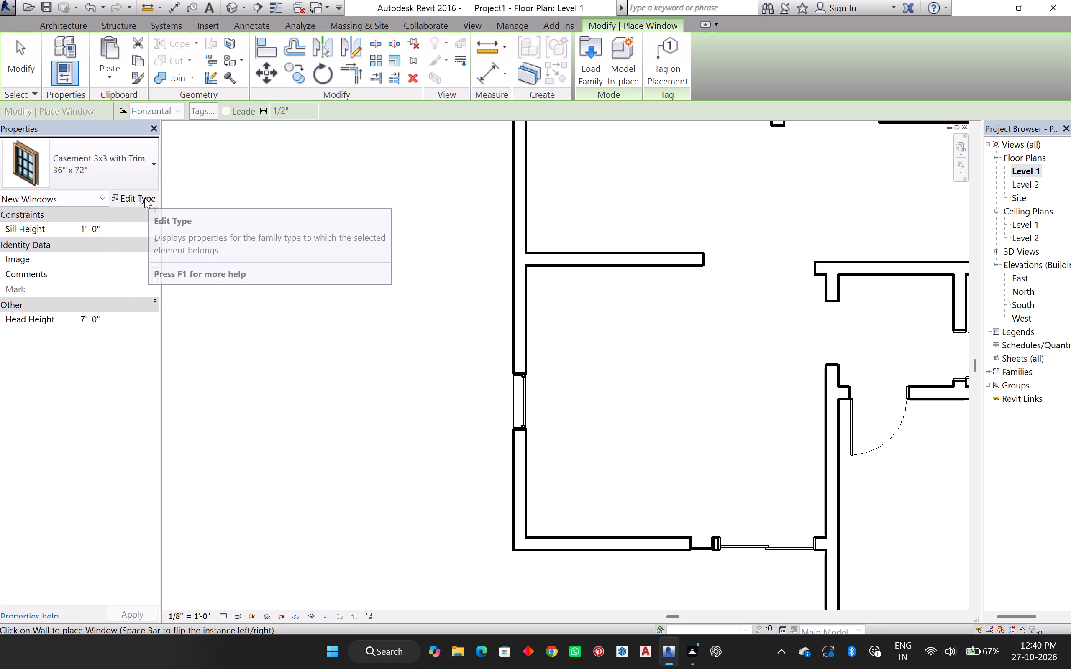
pyautogui.click(144, 198)
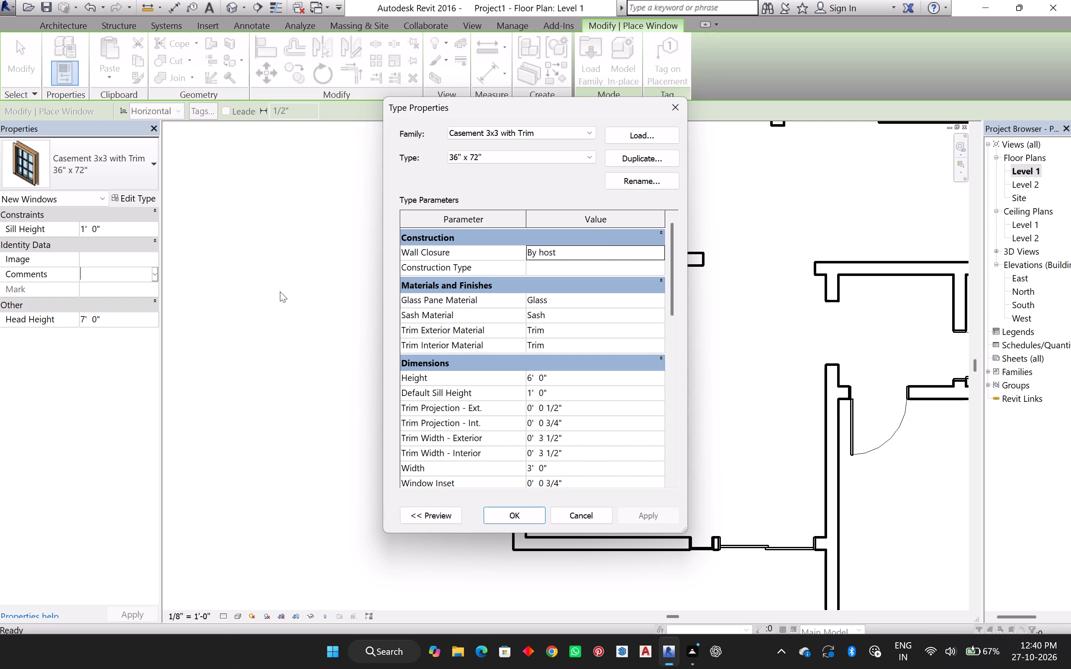
pyautogui.click(280, 291)
pyautogui.click(664, 109)
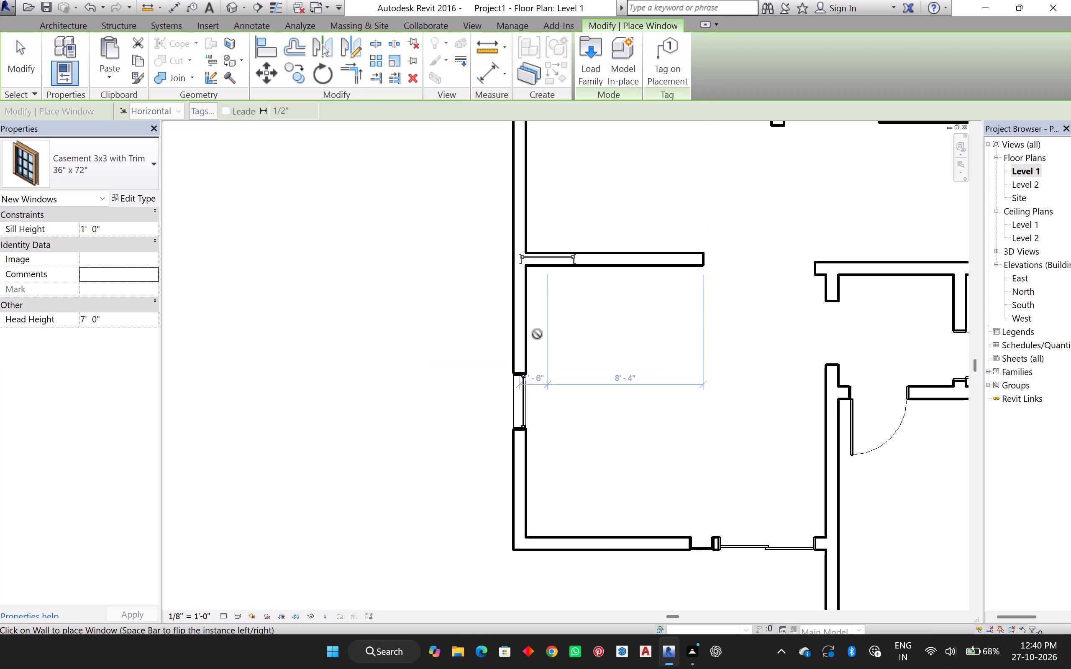
pyautogui.scroll(-4, 553, 390)
pyautogui.press('Escape')
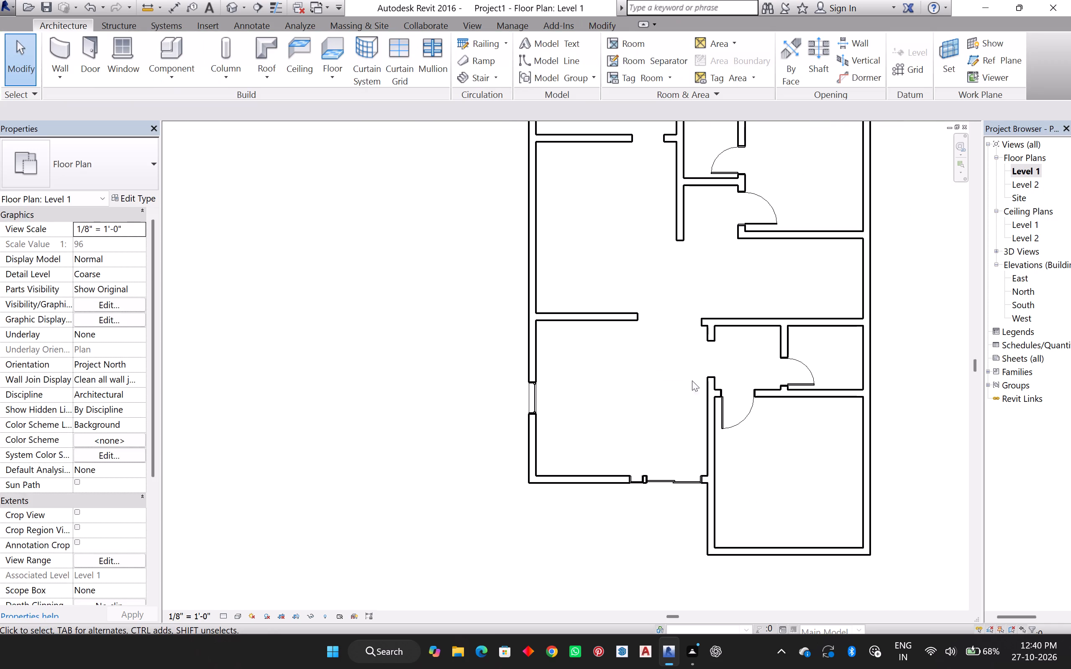
# Close the Properties palette.
pyautogui.click(156, 125)
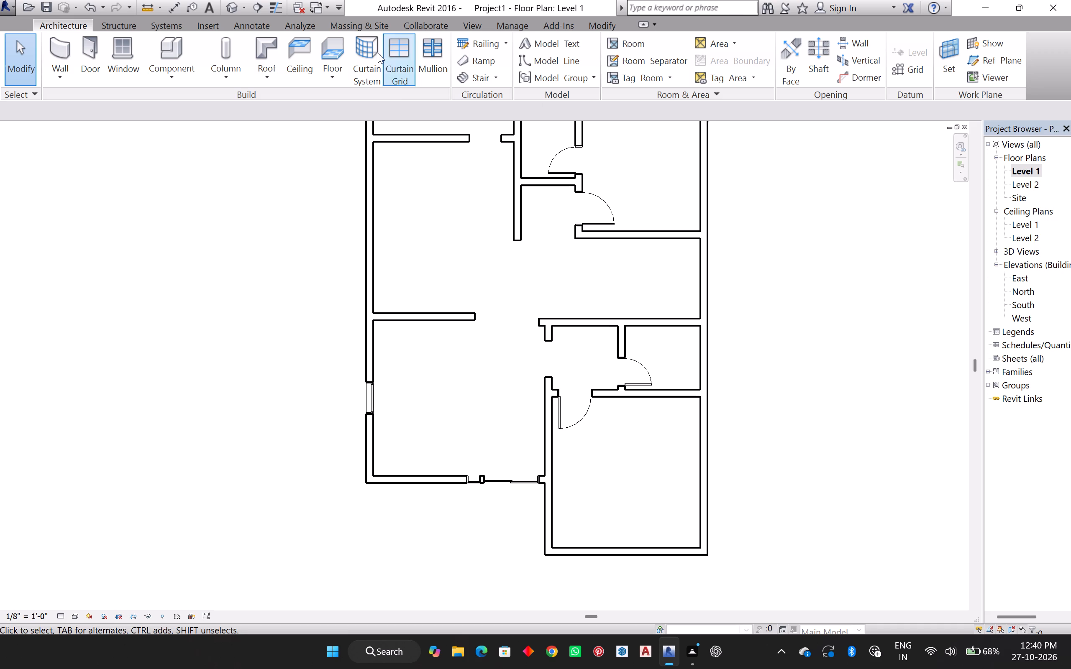
# Place a single Casement 3x3 window in the southwest room's south wall, centred 4' 0" from the west wall.
pyautogui.click(117, 42)
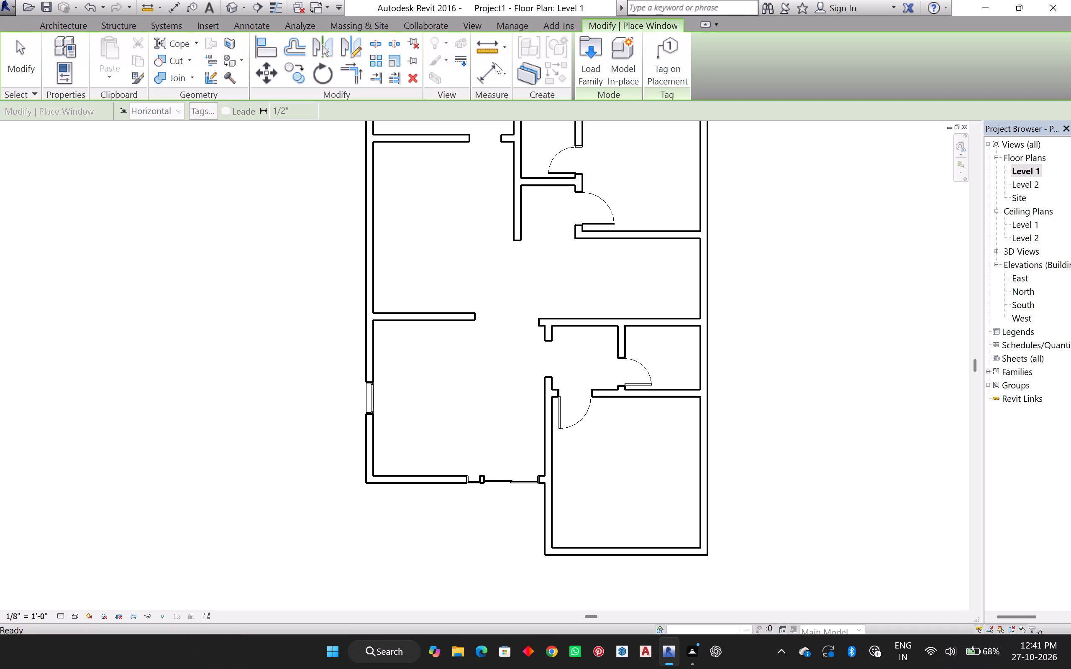
pyautogui.click(595, 65)
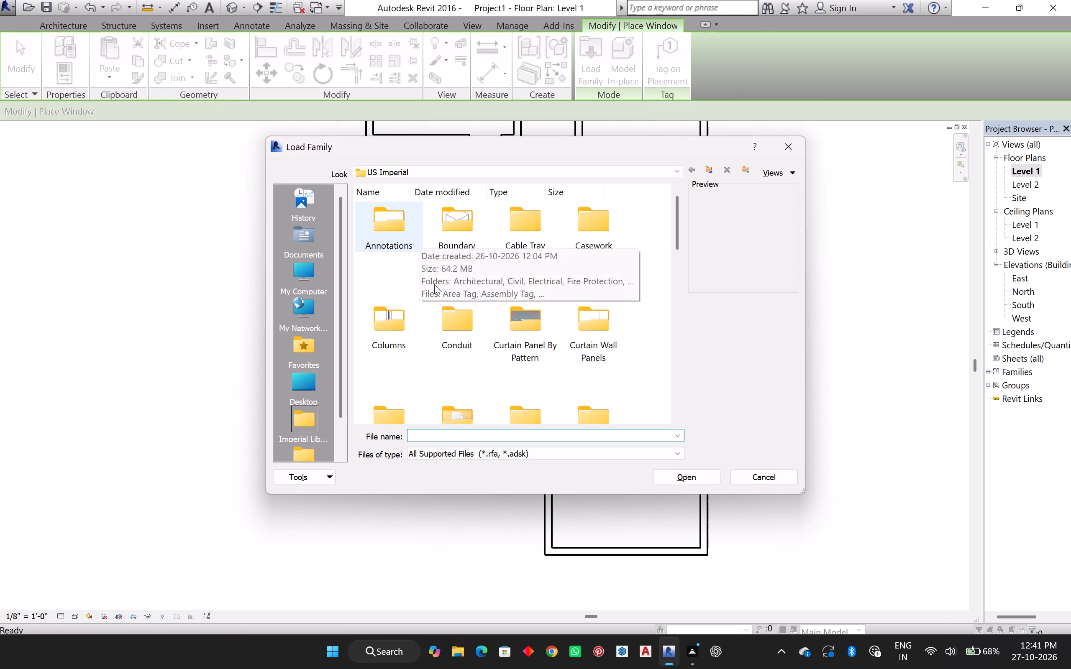
pyautogui.click(948, 259)
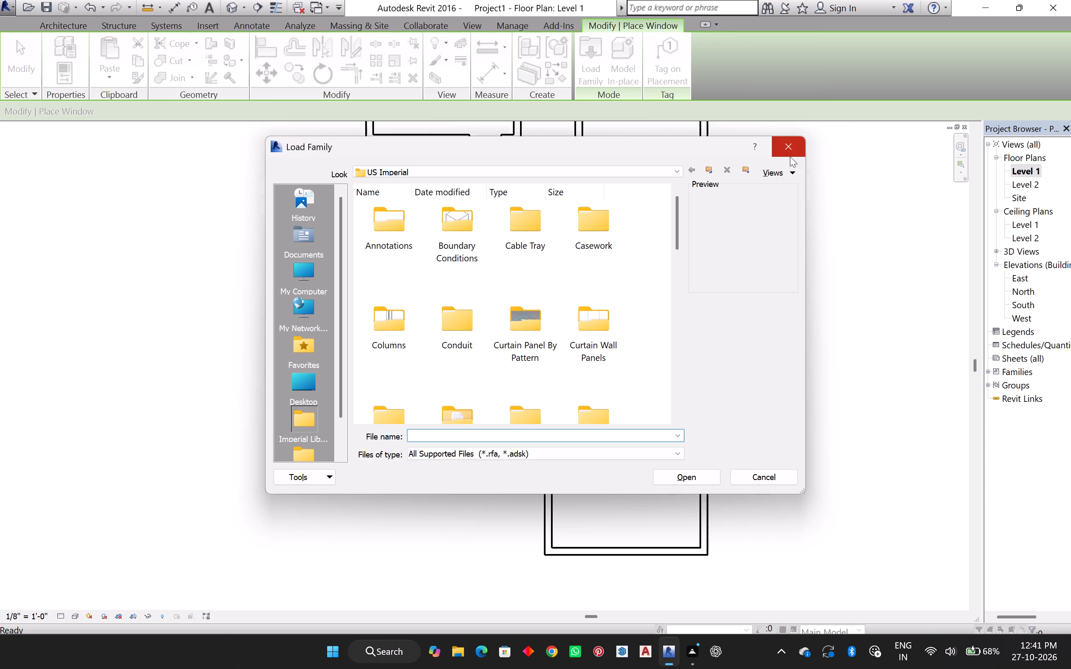
pyautogui.click(795, 154)
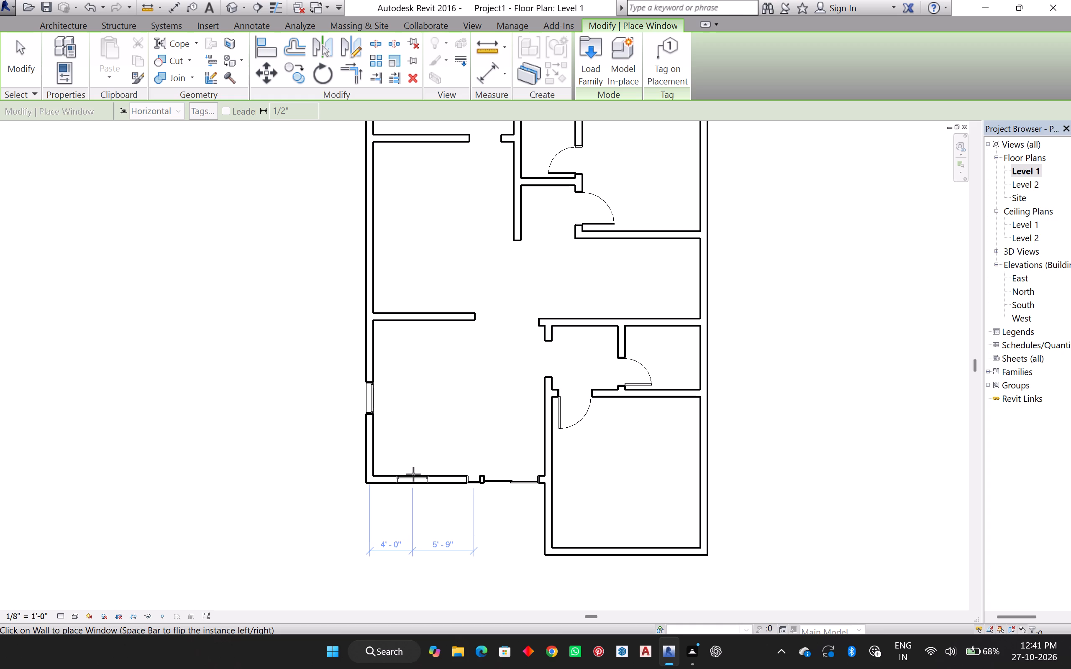
pyautogui.doubleClick(413, 474)
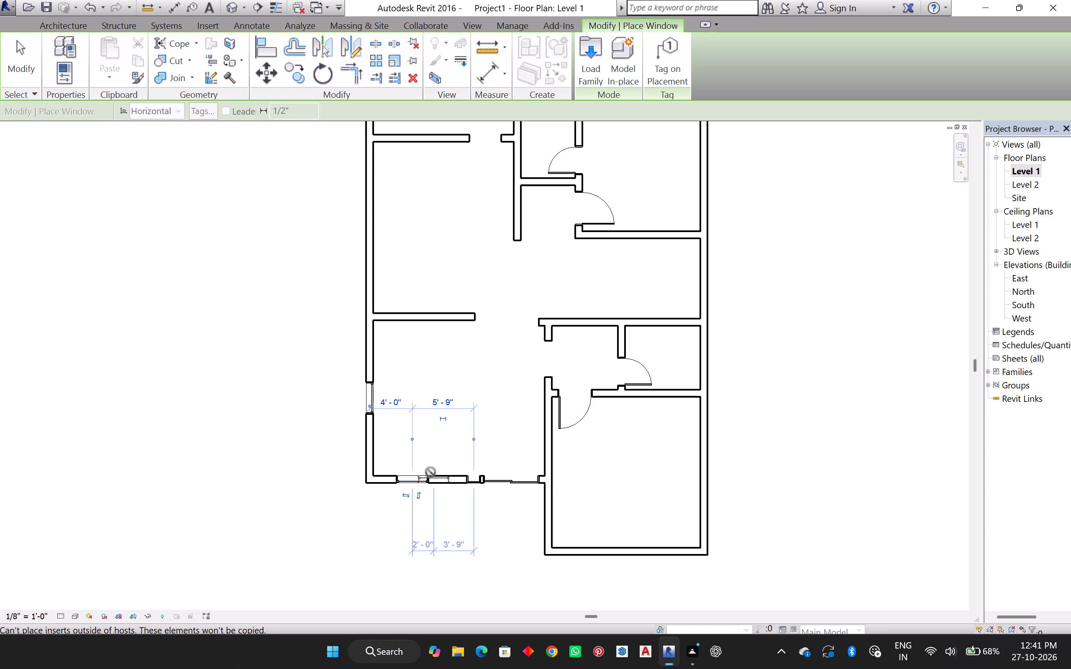
pyautogui.hotkey('ctrl', 'z')
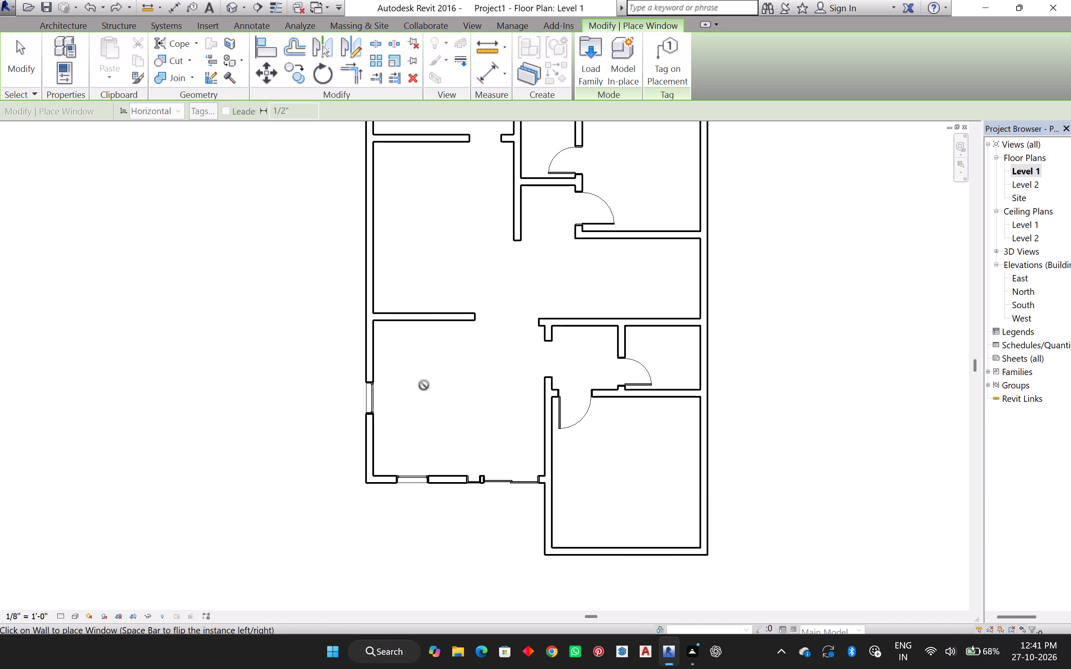
pyautogui.moveTo(436, 429); pyautogui.dragTo(476, 489, button='middle')
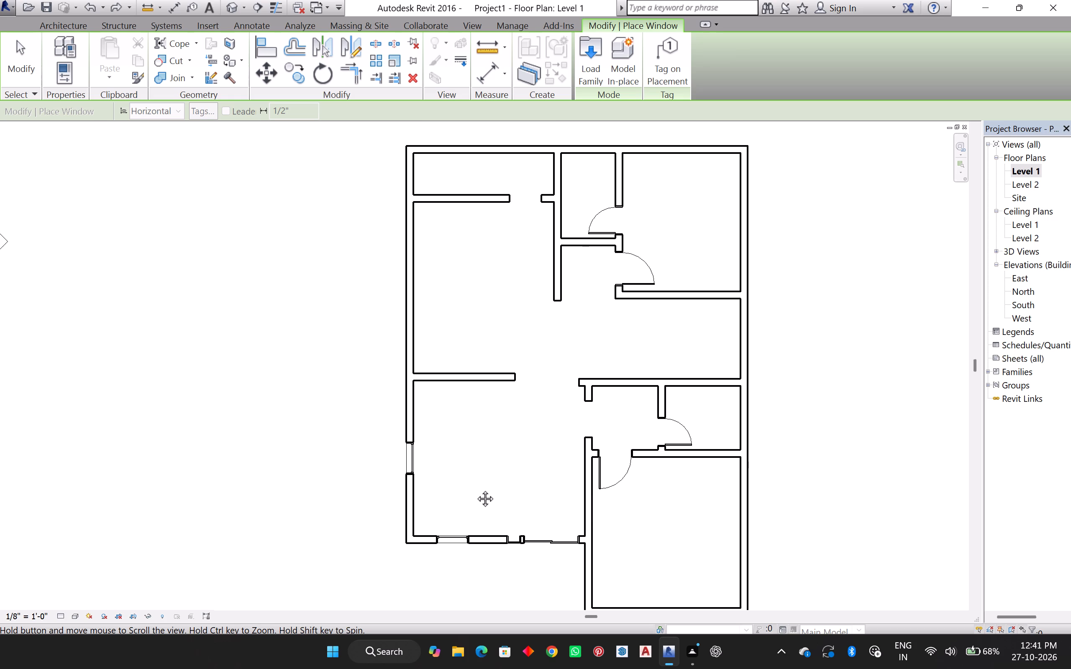
pyautogui.moveTo(476, 489); pyautogui.dragTo(478, 489, button='middle')
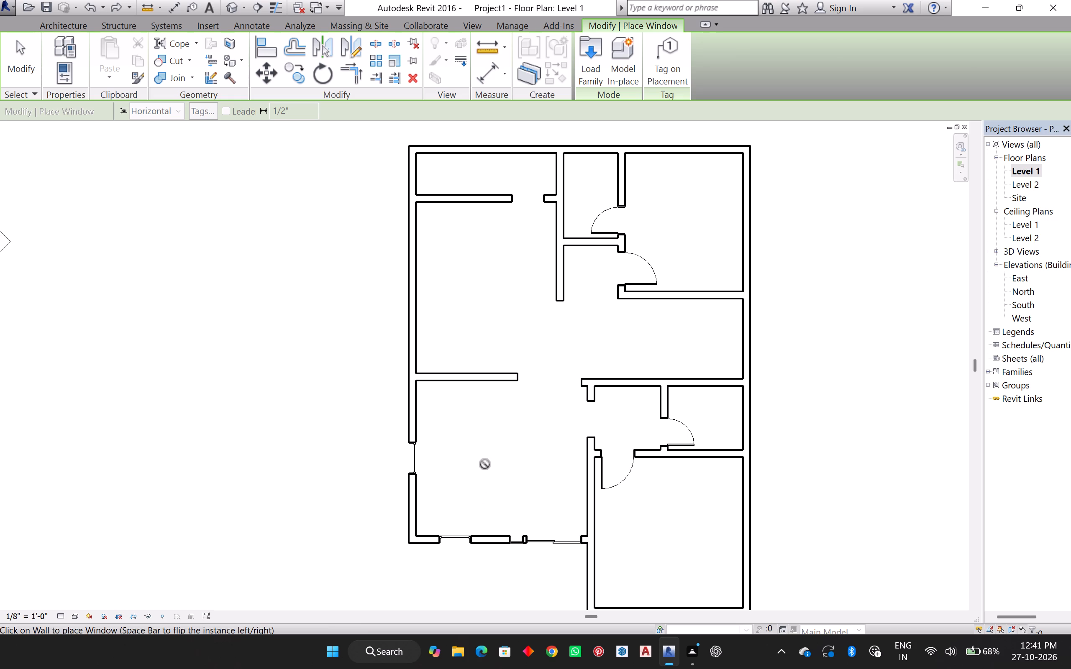
pyautogui.press('Escape')
# Load the Casement Dbl with Trim family from the library's Windows folder.
pyautogui.click(114, 46)
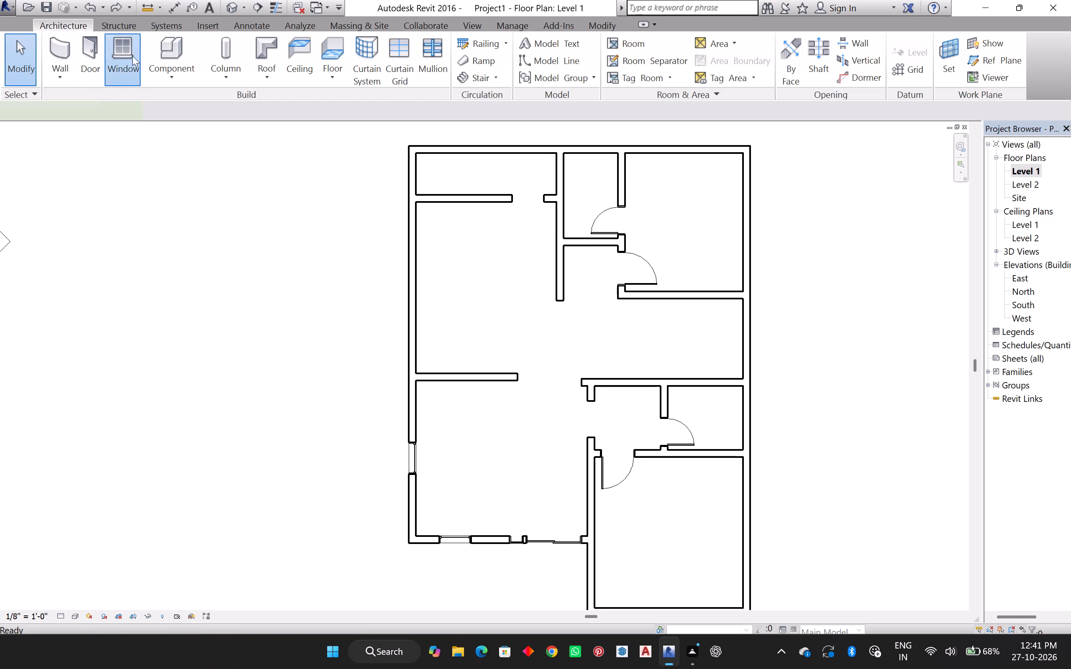
pyautogui.click(592, 64)
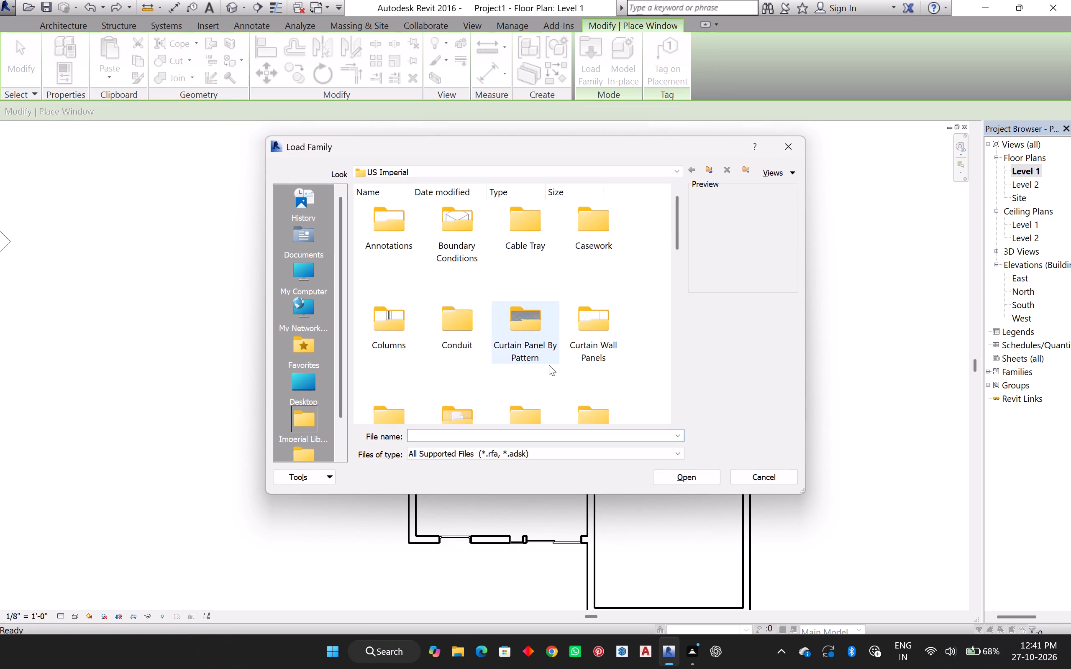
pyautogui.scroll(-7, 549, 365)
pyautogui.scroll(1, 548, 370)
pyautogui.scroll(-1, 548, 370)
pyautogui.scroll(1, 548, 370)
pyautogui.scroll(-2, 548, 370)
pyautogui.doubleClick(463, 375)
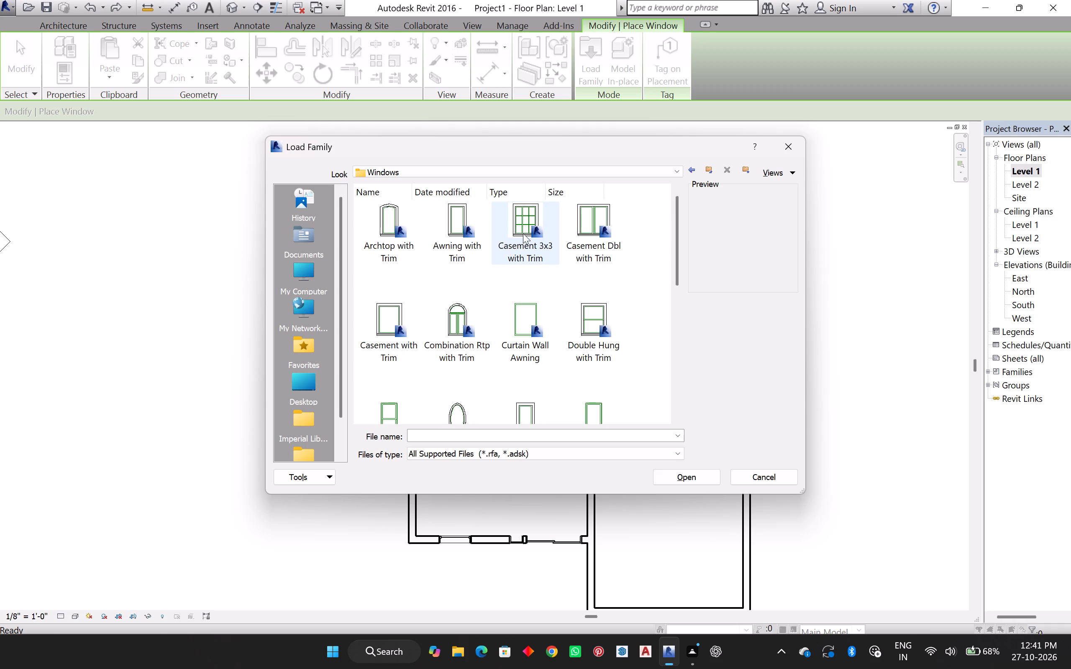
pyautogui.click(583, 226)
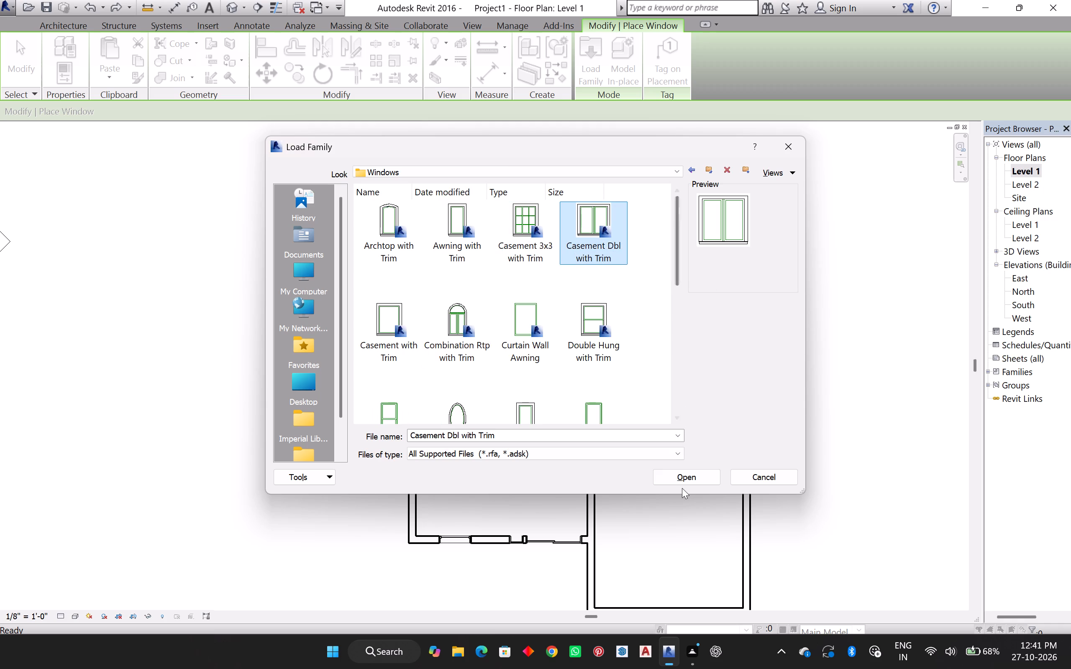
pyautogui.click(682, 478)
# Place a window in the southeast room's south wall, centred 7' 3 1/2" from both side walls.
pyautogui.scroll(-3, 666, 480)
pyautogui.moveTo(662, 482); pyautogui.dragTo(569, 335, button='middle')
pyautogui.middleClick(569, 335)
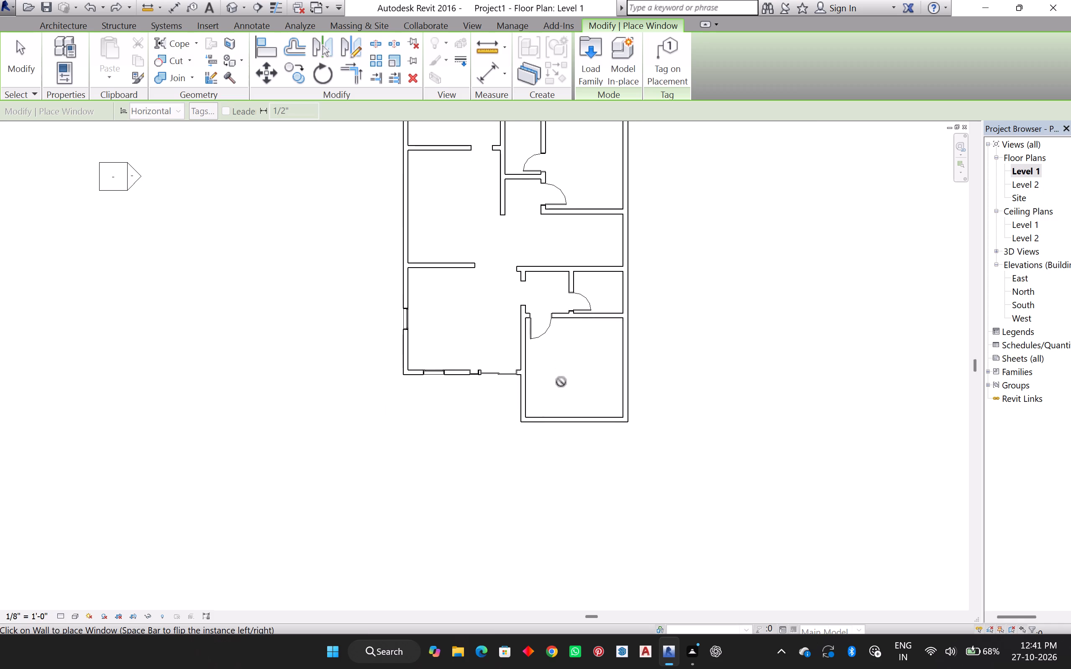
pyautogui.scroll(4, 563, 408)
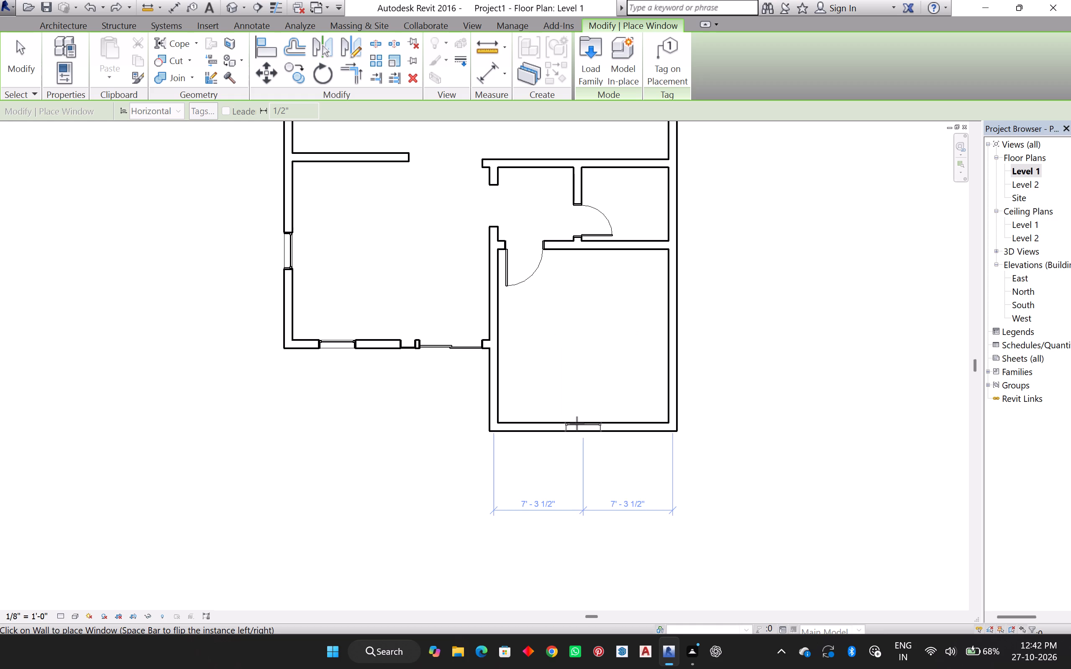
pyautogui.click(577, 424)
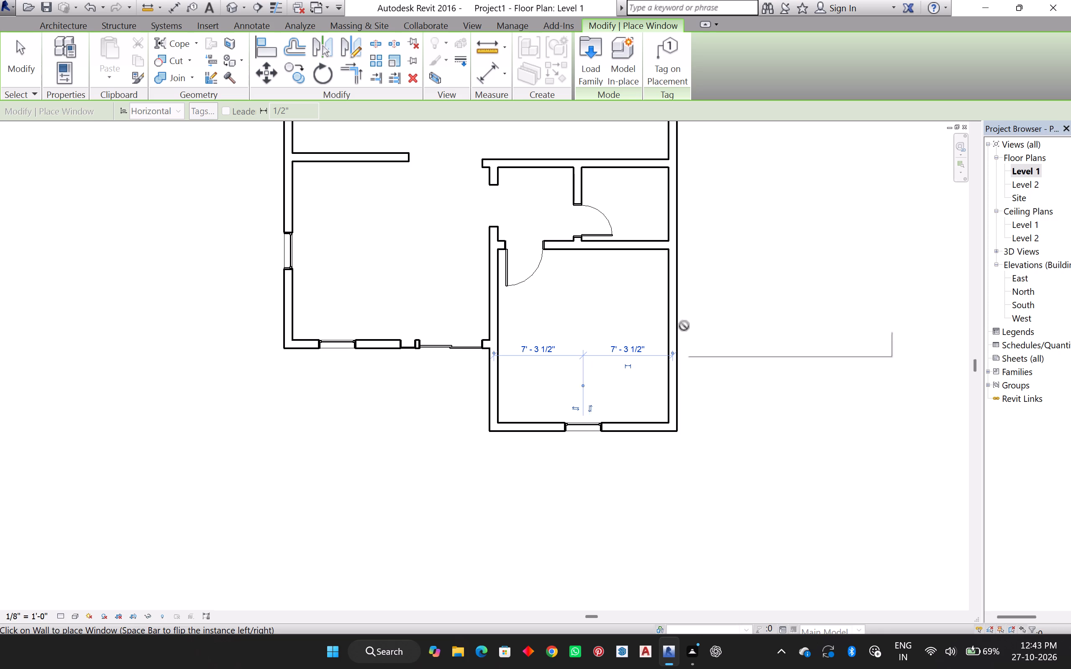
pyautogui.press('Escape')
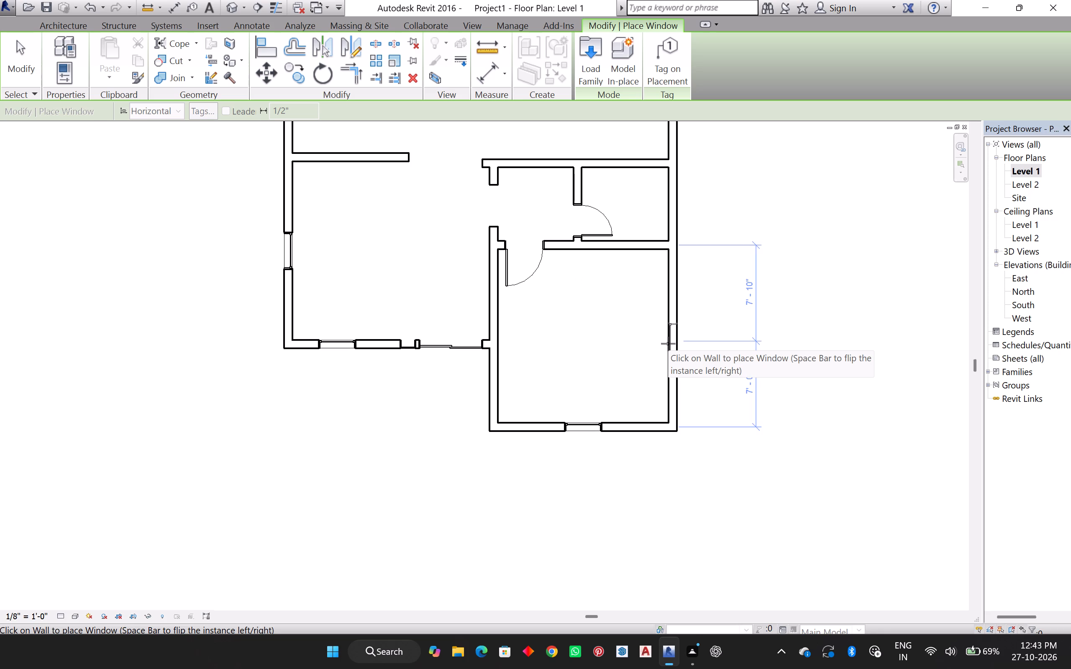
# Place a window in the southeast room's east wall, centred 7' 0" from the south wall and 7' 10" from the room's north wall.
pyautogui.click(668, 344)
pyautogui.moveTo(630, 297); pyautogui.dragTo(606, 411, button='middle')
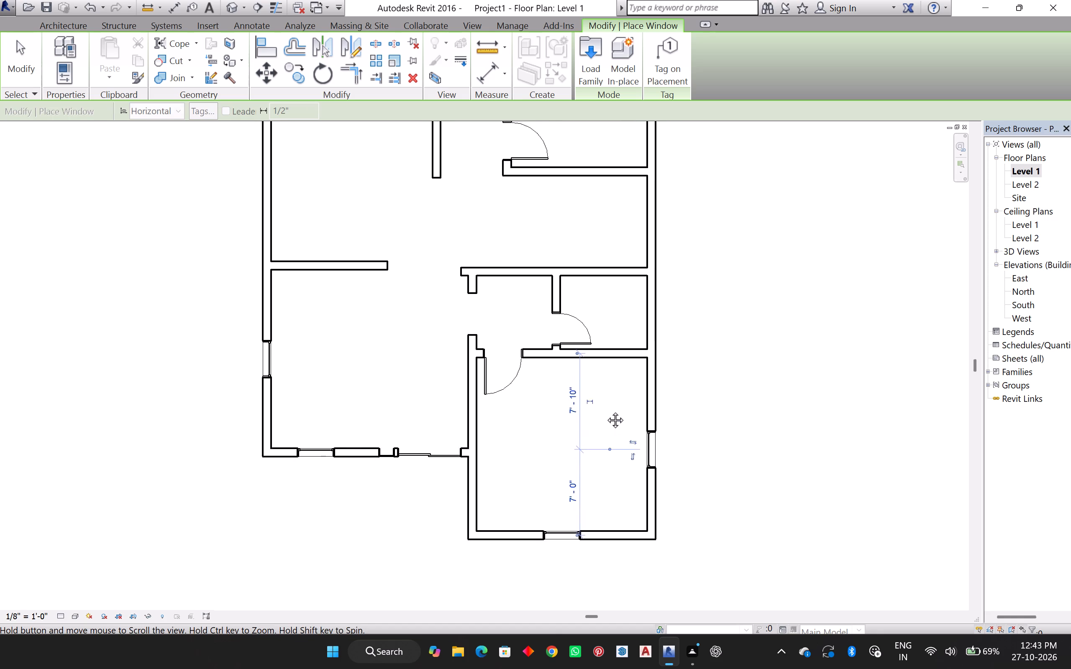
pyautogui.moveTo(606, 411); pyautogui.dragTo(550, 489, button='middle')
pyautogui.middleClick(550, 489)
pyautogui.middleClick(550, 489)
pyautogui.middleClick(550, 489)
pyautogui.middleClick(550, 489)
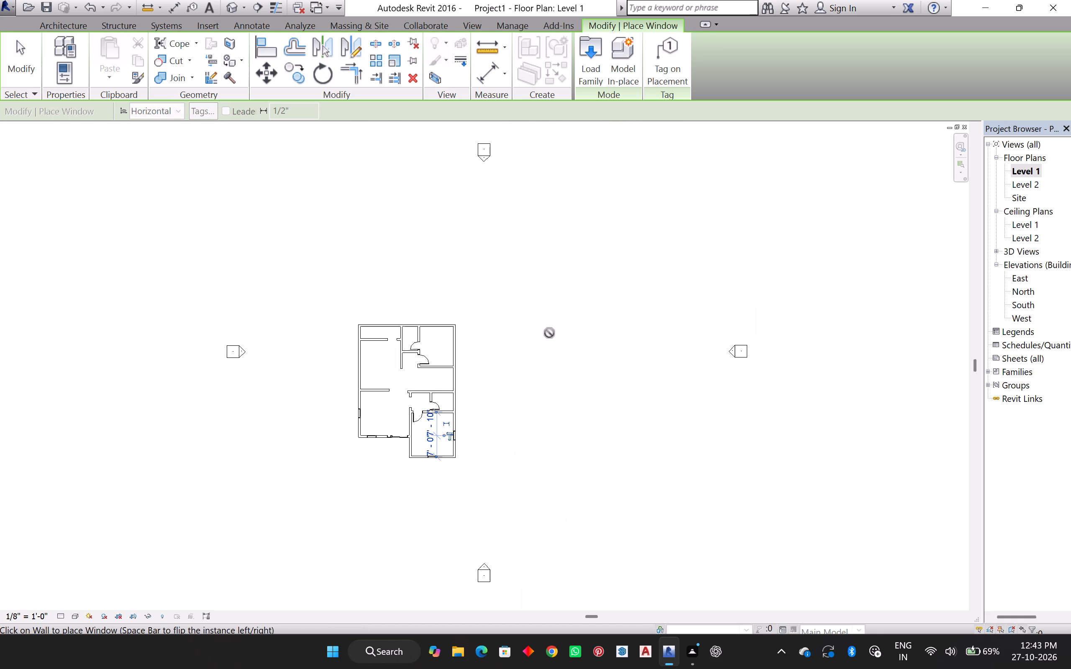
pyautogui.scroll(7, 456, 391)
pyautogui.press('Escape')
# Open the default 3D view to check the placed windows and end the window placement.
pyautogui.moveTo(434, 355); pyautogui.dragTo(495, 364, button='middle')
pyautogui.scroll(2, 329, 391)
pyautogui.moveTo(332, 384); pyautogui.dragTo(317, 316, button='middle')
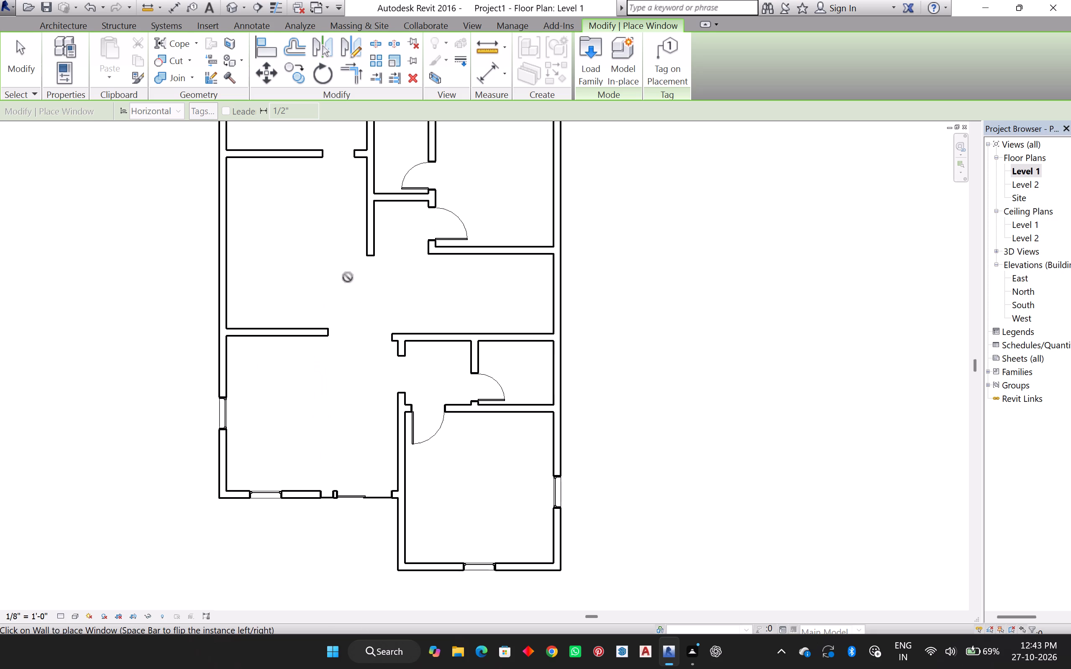
pyautogui.click(231, 2)
pyautogui.scroll(7, 121, 572)
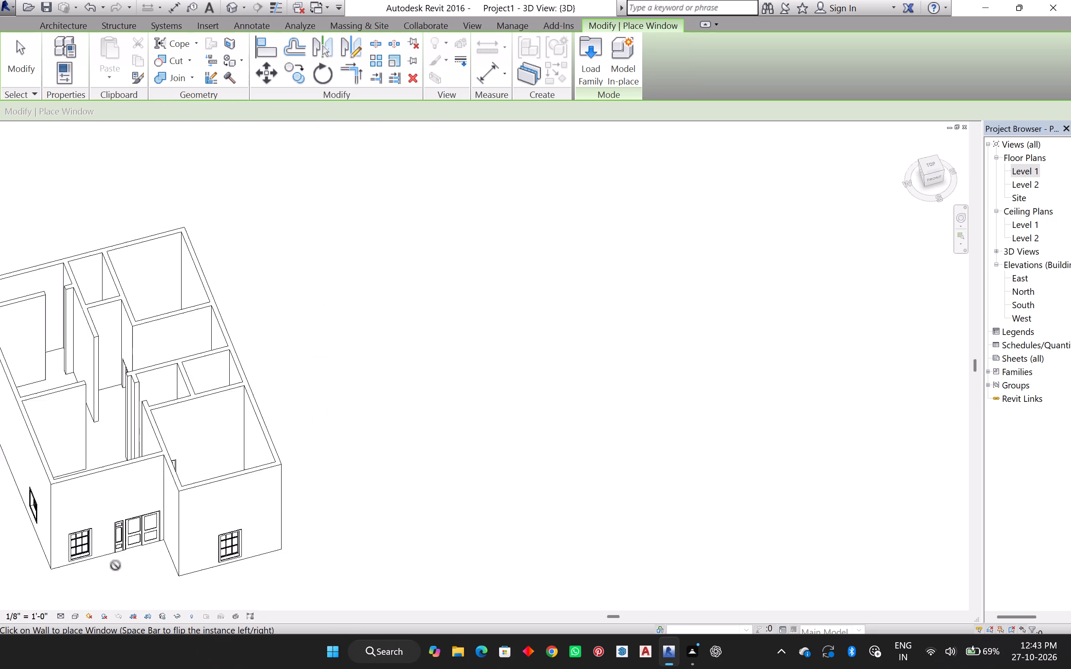
pyautogui.scroll(1, 113, 564)
pyautogui.moveTo(107, 551); pyautogui.dragTo(359, 427, button='middle')
pyautogui.moveTo(507, 516); pyautogui.dragTo(486, 508, button='middle')
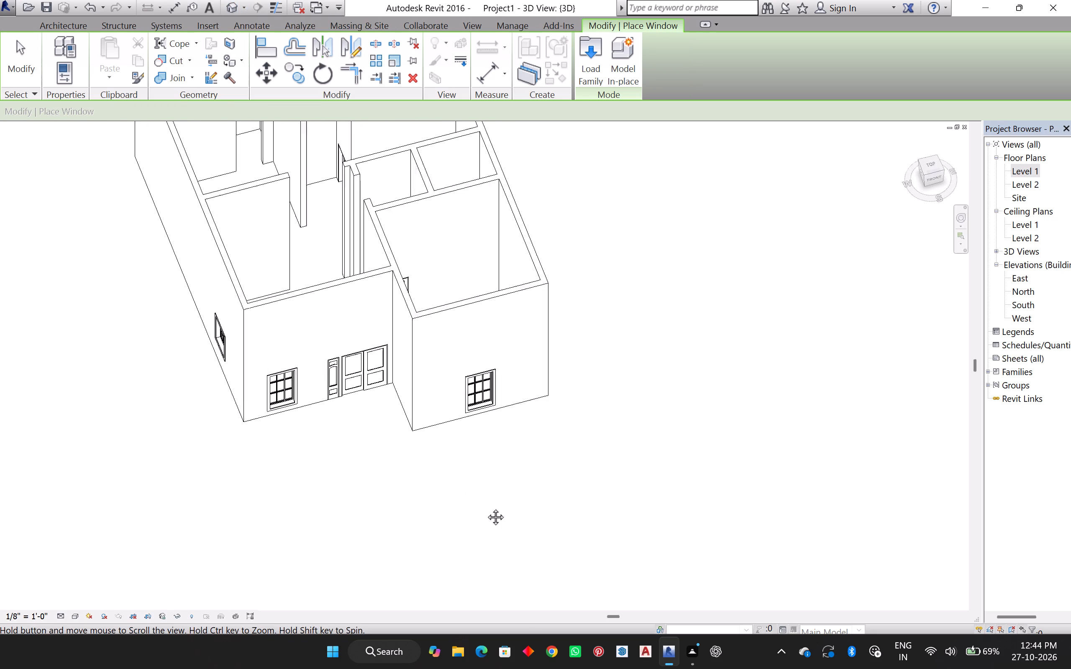
pyautogui.moveTo(486, 508); pyautogui.dragTo(535, 555, button='middle')
pyautogui.moveTo(730, 411); pyautogui.dragTo(709, 413, button='middle')
pyautogui.keyDown('shift'); pyautogui.moveTo(672, 424); pyautogui.dragTo(633, 401, button='middle'); pyautogui.keyUp('shift')
pyautogui.keyDown('shift'); pyautogui.moveTo(415, 270); pyautogui.dragTo(589, 432, button='middle'); pyautogui.keyUp('shift')
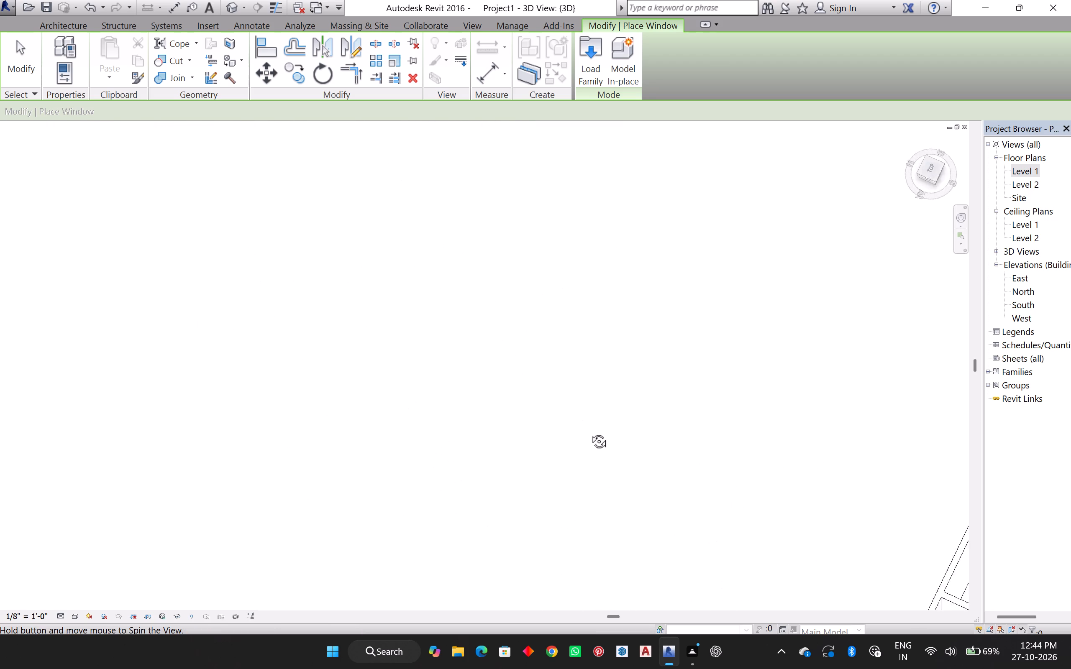
pyautogui.keyDown('shift'); pyautogui.moveTo(589, 432); pyautogui.dragTo(469, 313, button='middle'); pyautogui.keyUp('shift')
pyautogui.keyDown('shift'); pyautogui.middleClick(469, 313); pyautogui.keyUp('shift')
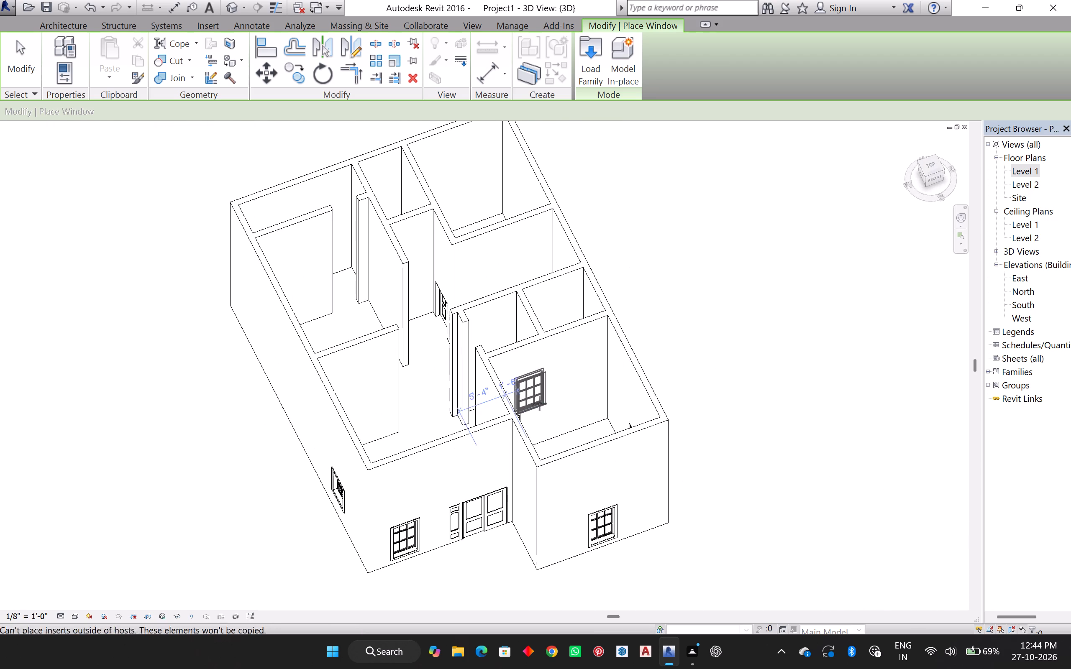
pyautogui.keyDown('shift'); pyautogui.moveTo(544, 376); pyautogui.dragTo(518, 361, button='middle'); pyautogui.keyUp('shift')
pyautogui.middleClick(518, 361)
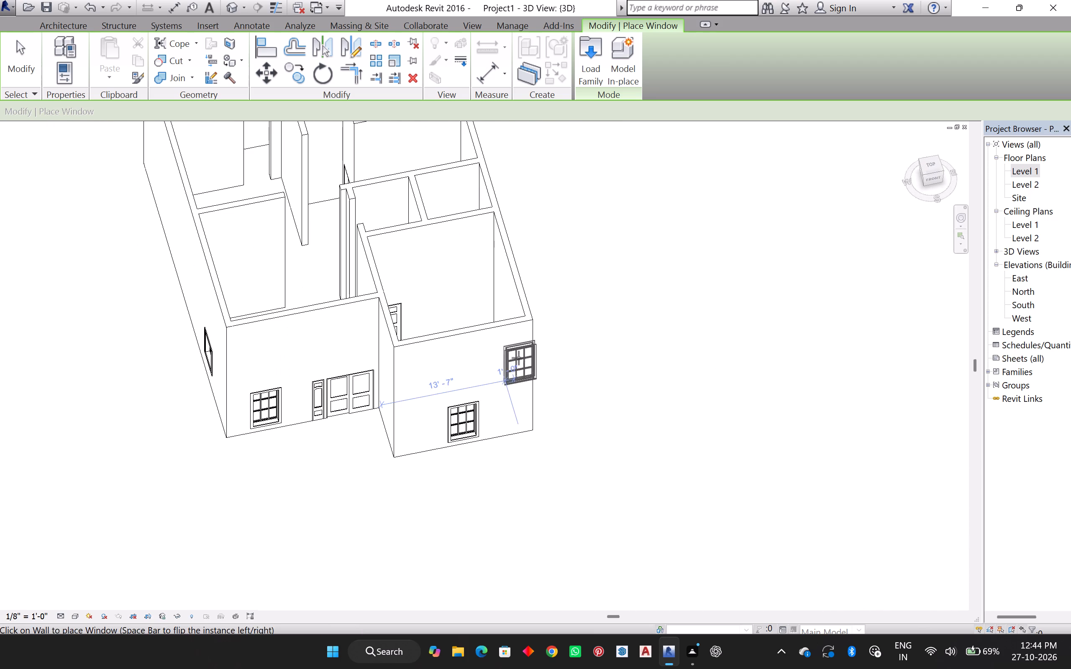
pyautogui.press('Escape')
# Examine the windows, door and side lite on the south and west exterior walls in the 3D view.
pyautogui.scroll(1, 530, 463)
pyautogui.keyDown('shift'); pyautogui.moveTo(529, 461); pyautogui.dragTo(604, 472, button='middle'); pyautogui.keyUp('shift')
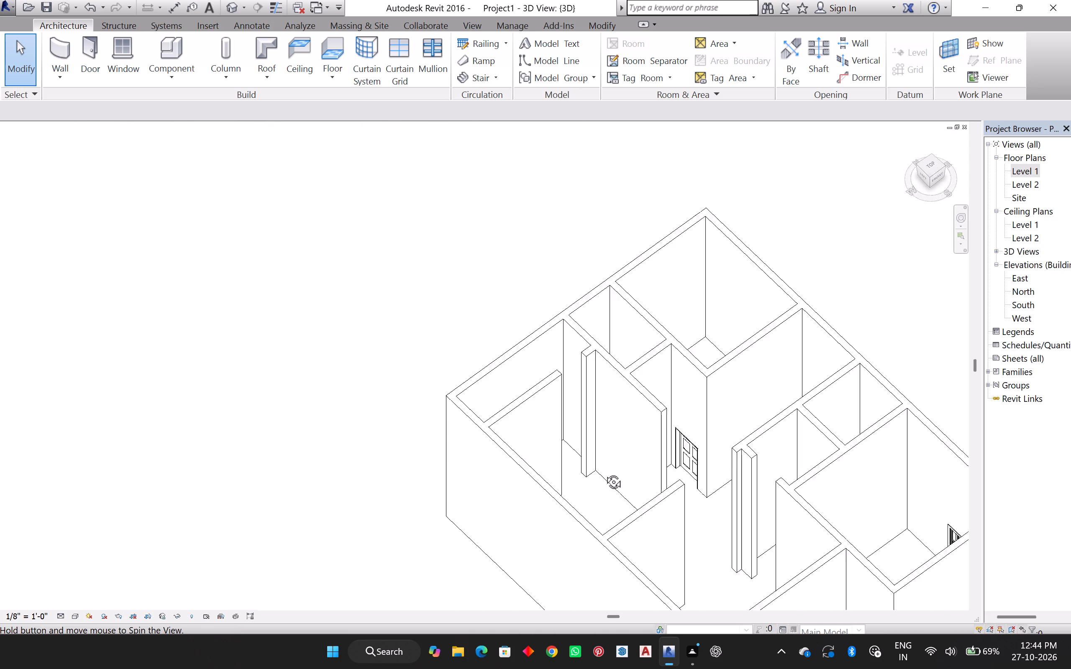
pyautogui.keyDown('shift'); pyautogui.moveTo(604, 472); pyautogui.dragTo(593, 419, button='middle'); pyautogui.keyUp('shift')
pyautogui.moveTo(666, 448); pyautogui.dragTo(544, 322, button='middle')
pyautogui.moveTo(544, 324); pyautogui.dragTo(544, 335, button='middle')
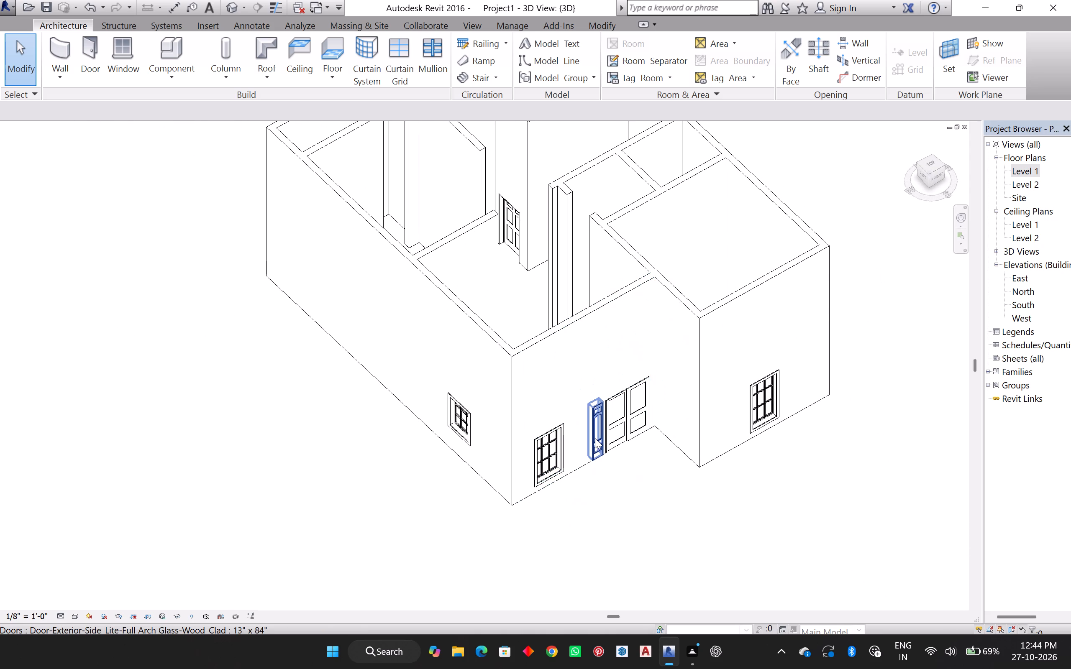
pyautogui.keyDown('shift'); pyautogui.moveTo(601, 459); pyautogui.dragTo(605, 460, button='middle'); pyautogui.keyUp('shift')
pyautogui.keyDown('ctrl'); pyautogui.moveTo(613, 467); pyautogui.dragTo(569, 415, button='middle'); pyautogui.keyUp('ctrl')
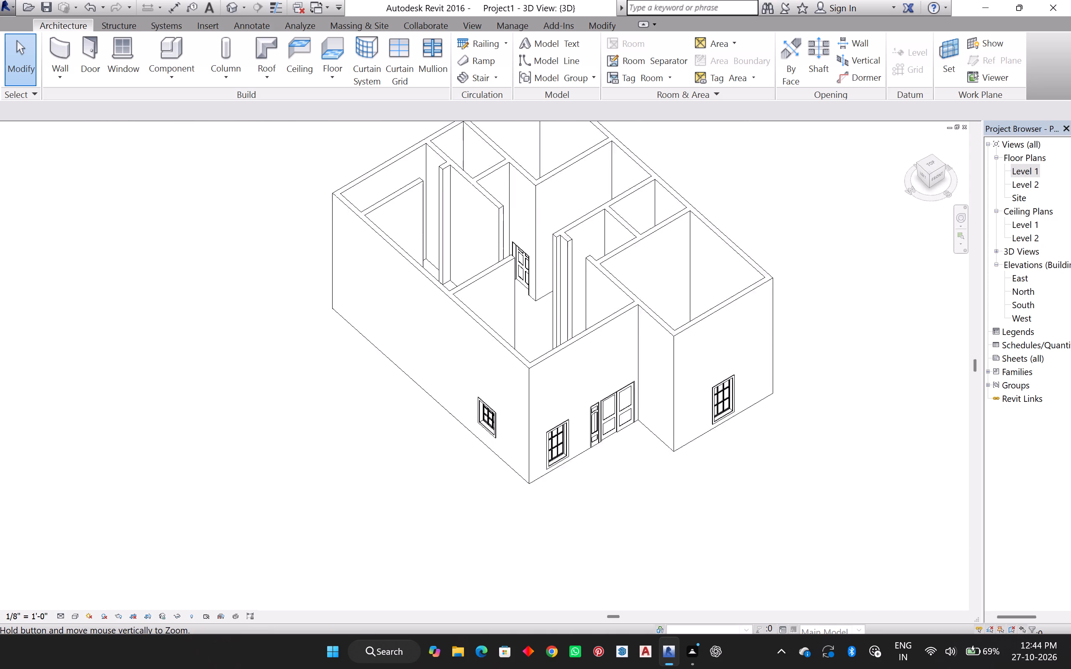
pyautogui.keyDown('ctrl'); pyautogui.moveTo(569, 415); pyautogui.dragTo(601, 476, button='middle'); pyautogui.keyUp('ctrl')
pyautogui.keyDown('shift'); pyautogui.moveTo(623, 466); pyautogui.dragTo(598, 457, button='middle'); pyautogui.keyUp('shift')
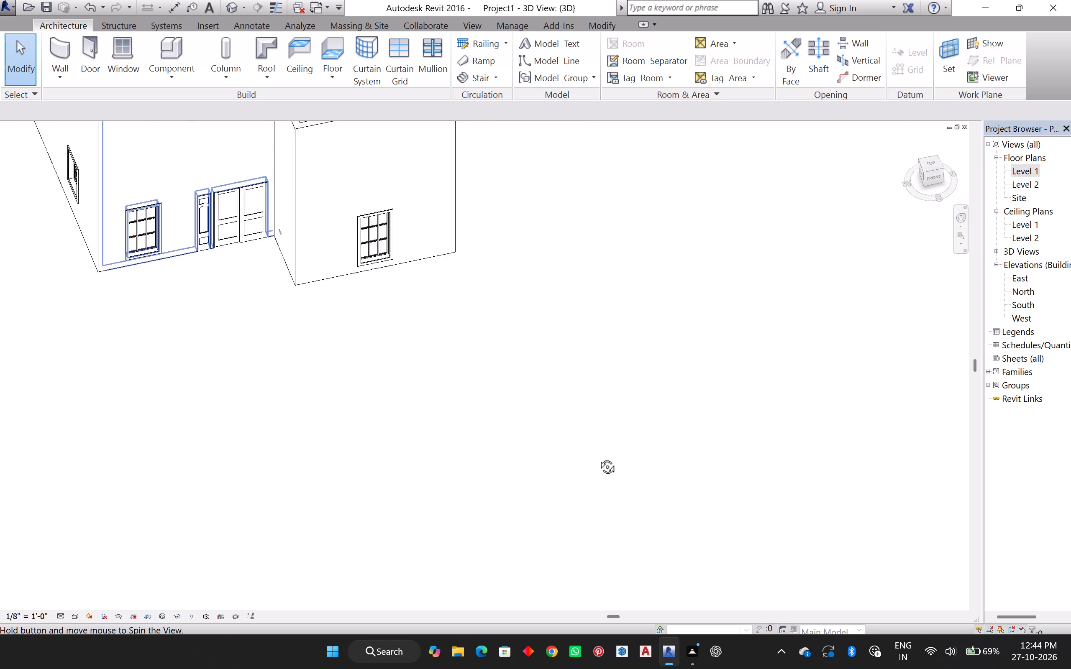
pyautogui.keyDown('shift'); pyautogui.moveTo(598, 457); pyautogui.dragTo(613, 458, button='middle'); pyautogui.keyUp('shift')
pyautogui.scroll(-10, 574, 319)
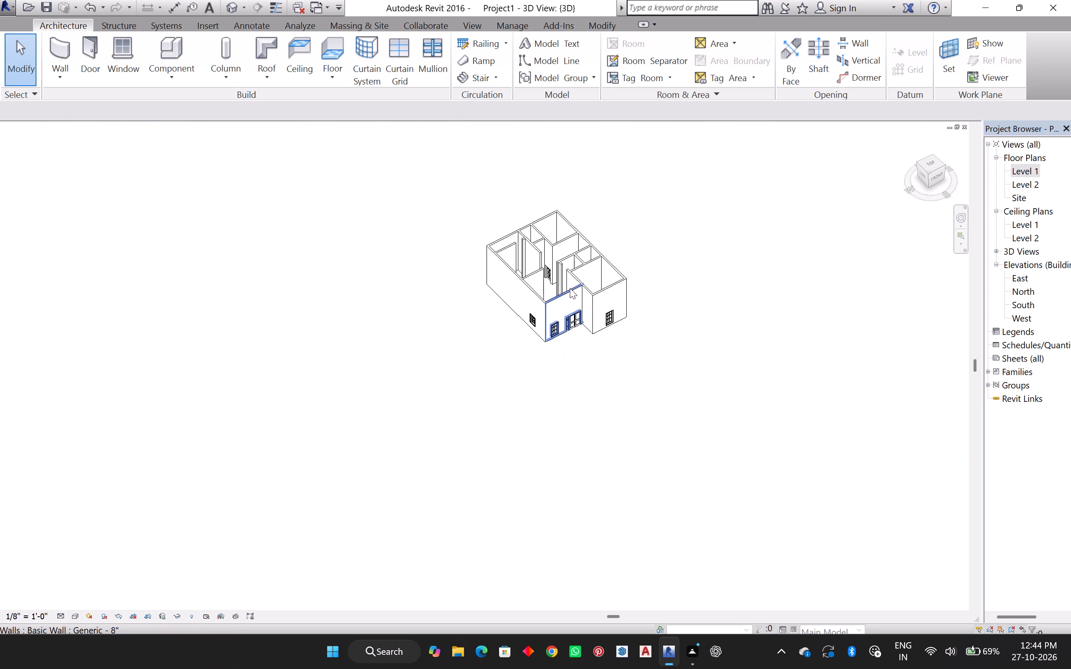
pyautogui.keyDown('shift'); pyautogui.scroll(-2, 570, 286); pyautogui.keyUp('shift')
pyautogui.keyDown('shift'); pyautogui.moveTo(570, 286); pyautogui.dragTo(552, 402, button='middle'); pyautogui.keyUp('shift')
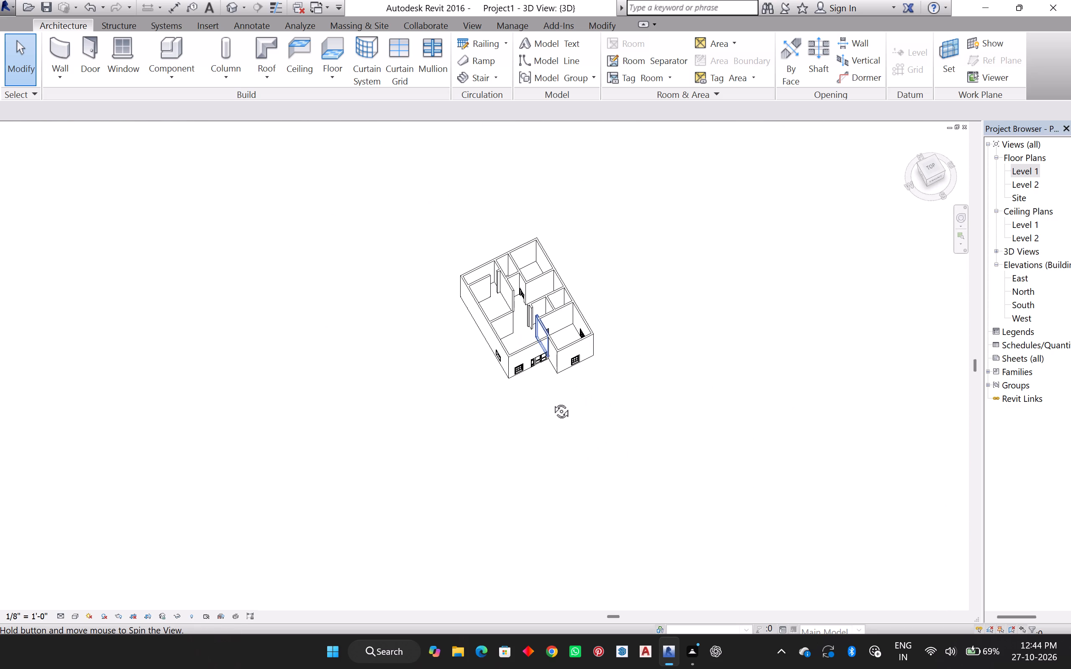
pyautogui.keyDown('shift'); pyautogui.moveTo(552, 402); pyautogui.dragTo(552, 401, button='middle'); pyautogui.keyUp('shift')
pyautogui.scroll(10, 521, 283)
pyautogui.keyDown('shift'); pyautogui.moveTo(553, 396); pyautogui.dragTo(531, 404, button='middle'); pyautogui.keyUp('shift')
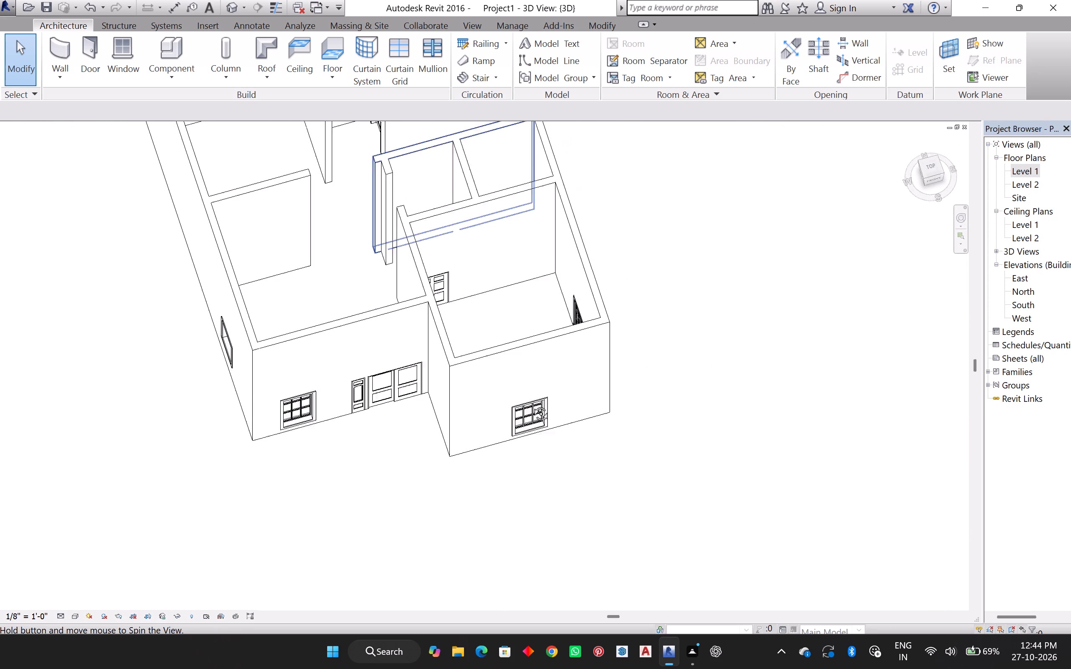
pyautogui.keyDown('shift'); pyautogui.moveTo(531, 404); pyautogui.dragTo(568, 333, button='middle'); pyautogui.keyUp('shift')
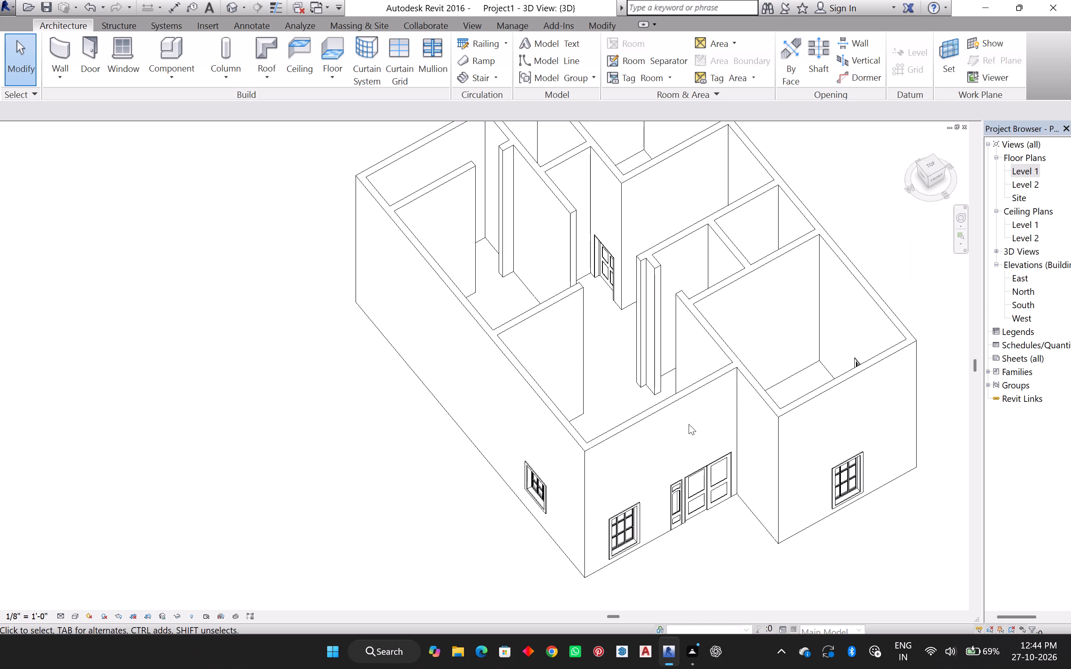
pyautogui.keyDown('shift'); pyautogui.moveTo(685, 445); pyautogui.dragTo(685, 416, button='middle'); pyautogui.keyUp('shift')
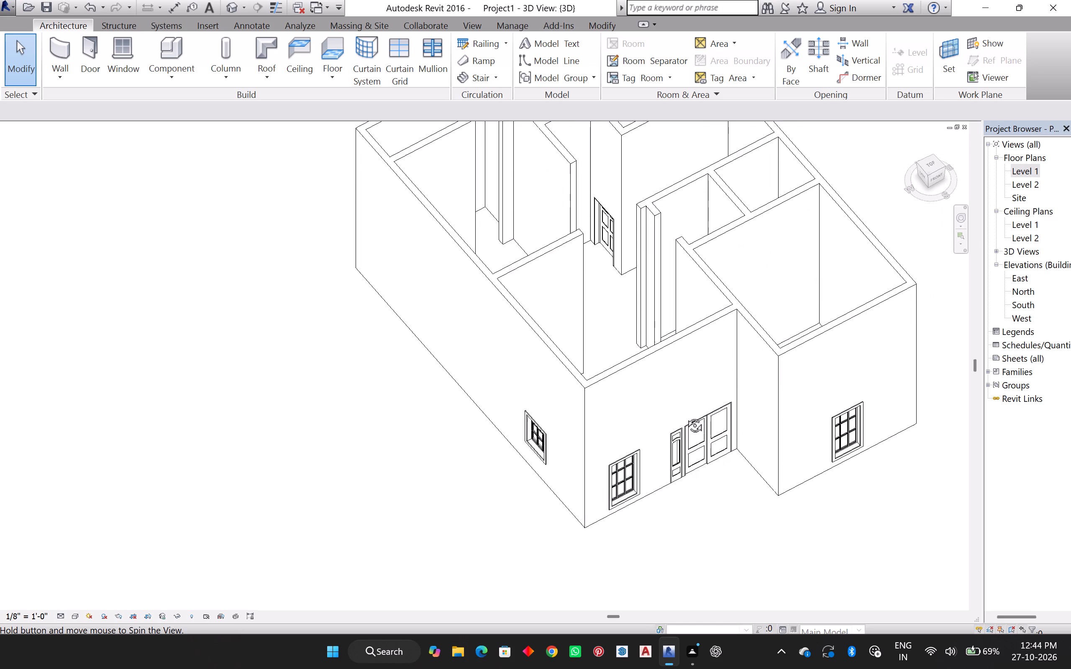
pyautogui.keyDown('shift'); pyautogui.moveTo(685, 416); pyautogui.dragTo(651, 291, button='middle'); pyautogui.keyUp('shift')
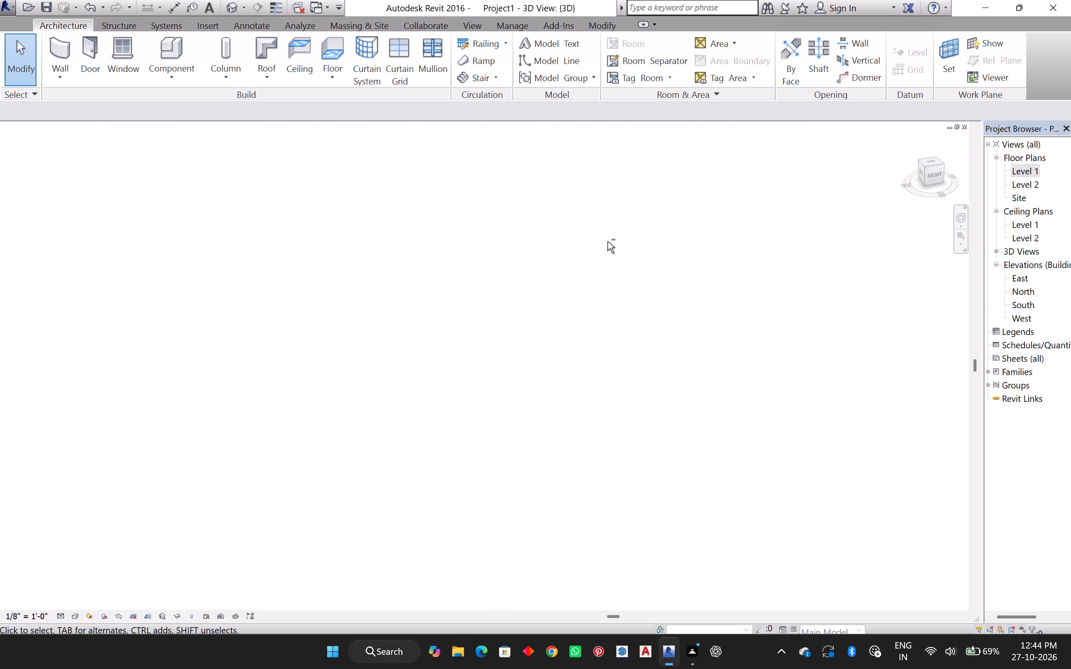
pyautogui.keyDown('shift'); pyautogui.scroll(1, 607, 241); pyautogui.keyUp('shift')
pyautogui.keyDown('shift'); pyautogui.moveTo(607, 242); pyautogui.dragTo(656, 381, button='middle'); pyautogui.keyUp('shift')
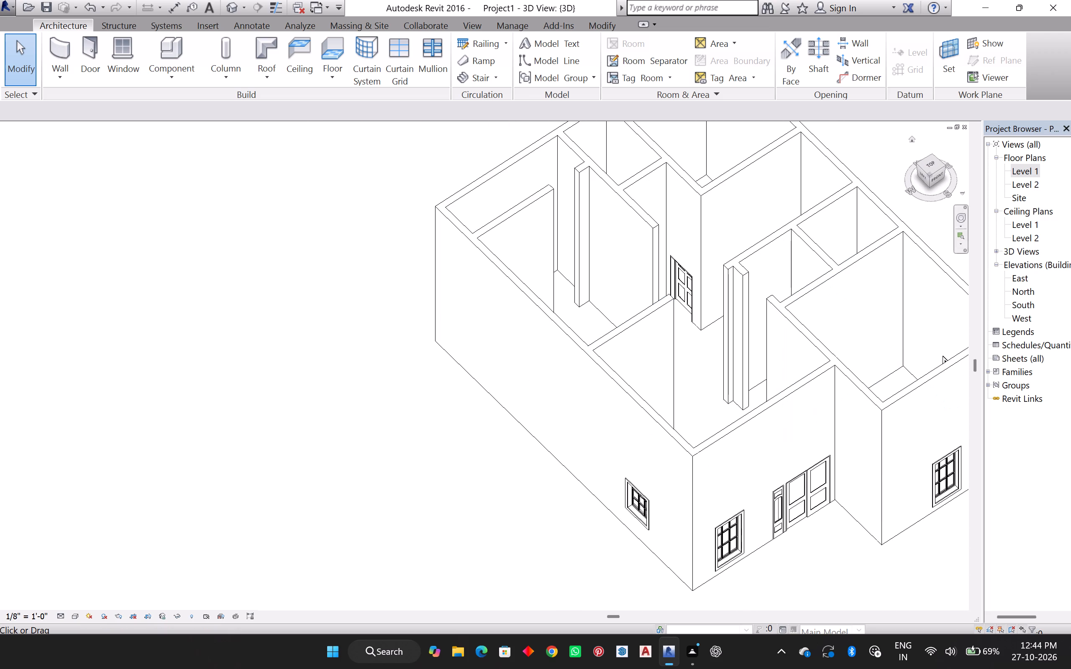
pyautogui.keyDown('shift'); pyautogui.moveTo(741, 367); pyautogui.dragTo(660, 322, button='middle'); pyautogui.keyUp('shift')
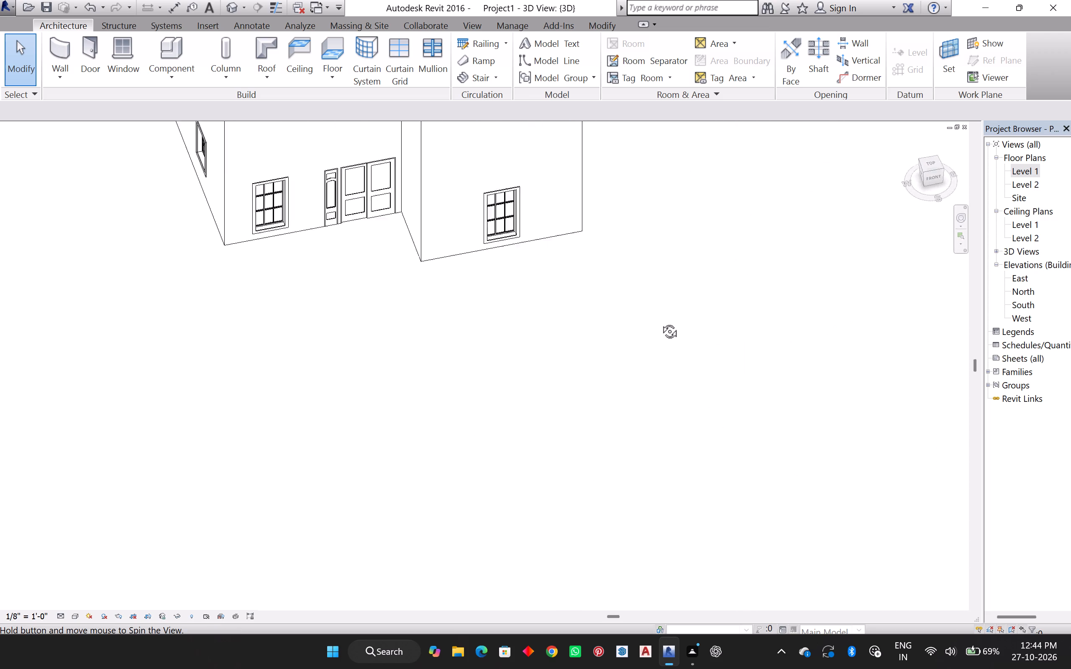
pyautogui.keyDown('shift'); pyautogui.moveTo(660, 322); pyautogui.dragTo(720, 335, button='middle'); pyautogui.keyUp('shift')
pyautogui.middleClick(720, 337)
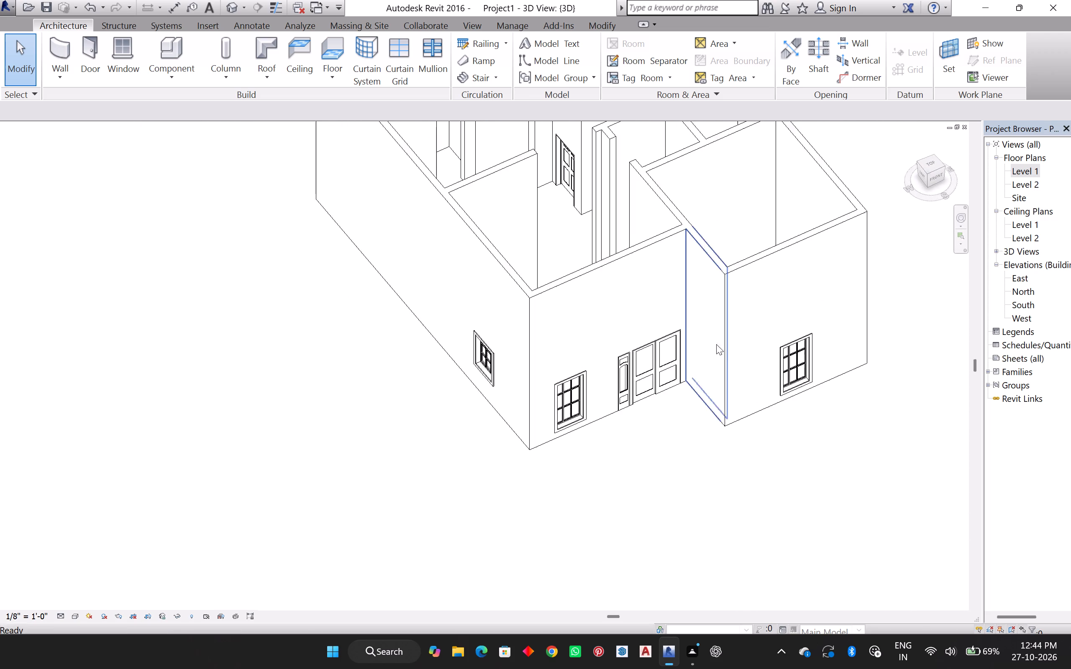
pyautogui.moveTo(817, 423); pyautogui.dragTo(745, 532, button='middle')
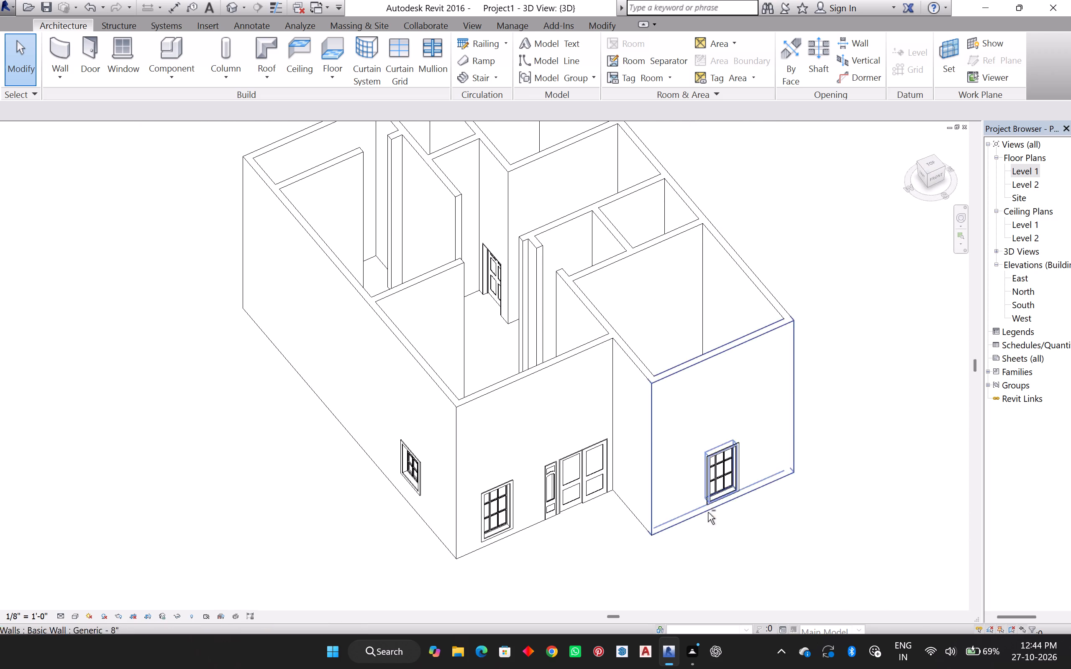
pyautogui.keyDown('shift'); pyautogui.moveTo(707, 511); pyautogui.dragTo(778, 470, button='middle'); pyautogui.keyUp('shift')
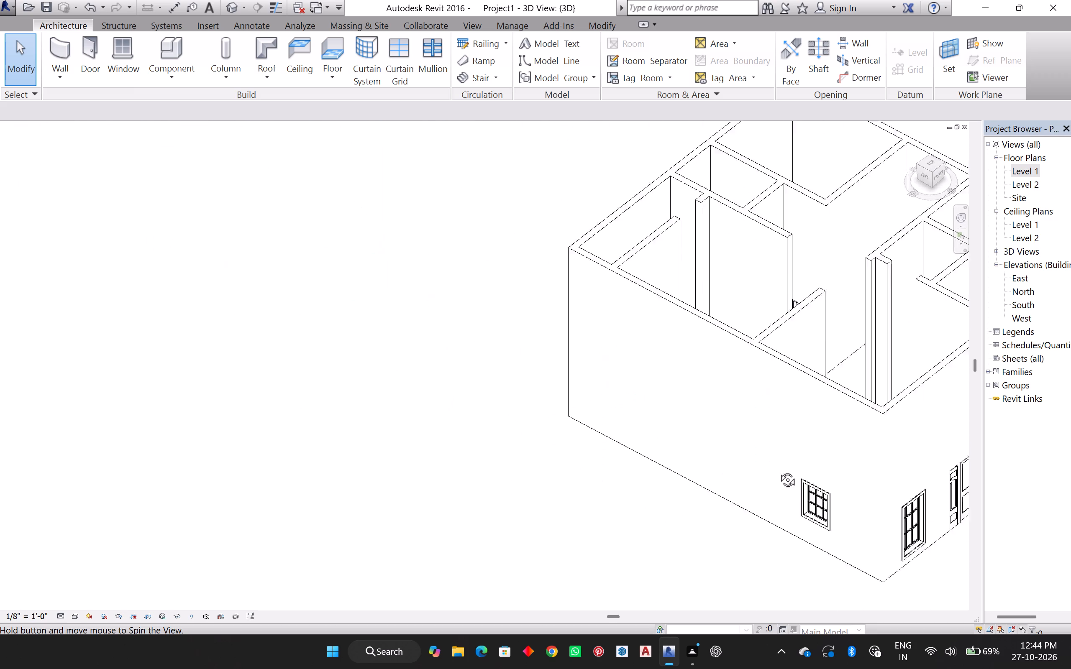
pyautogui.keyDown('shift'); pyautogui.moveTo(778, 470); pyautogui.dragTo(753, 297, button='middle'); pyautogui.keyUp('shift')
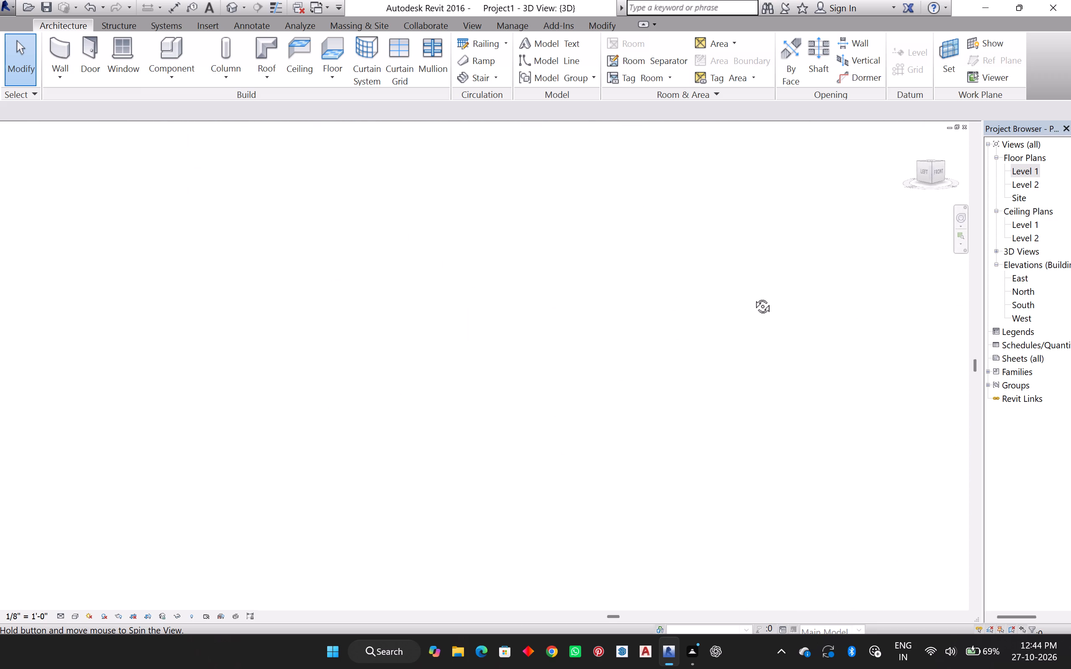
pyautogui.keyDown('shift'); pyautogui.moveTo(753, 297); pyautogui.dragTo(753, 280, button='middle'); pyautogui.keyUp('shift')
pyautogui.keyDown('shift'); pyautogui.moveTo(764, 192); pyautogui.dragTo(738, 392, button='middle'); pyautogui.keyUp('shift')
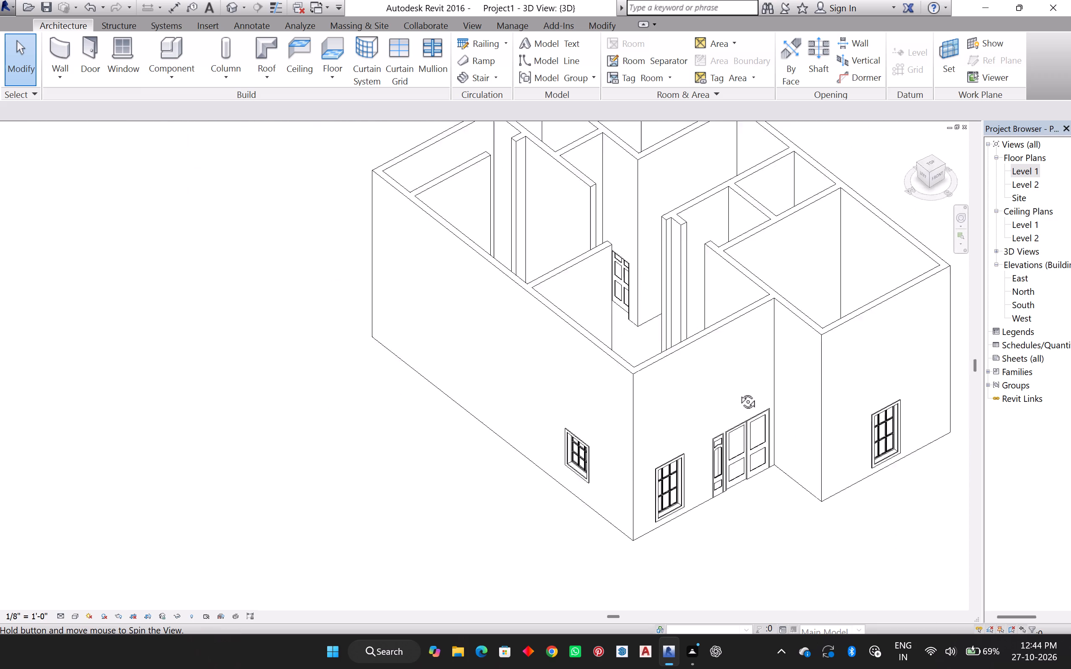
pyautogui.keyDown('shift'); pyautogui.moveTo(738, 392); pyautogui.dragTo(730, 392, button='middle'); pyautogui.keyUp('shift')
pyautogui.middleClick(730, 392)
pyautogui.keyDown('shift'); pyautogui.moveTo(654, 401); pyautogui.dragTo(659, 351, button='middle'); pyautogui.keyUp('shift')
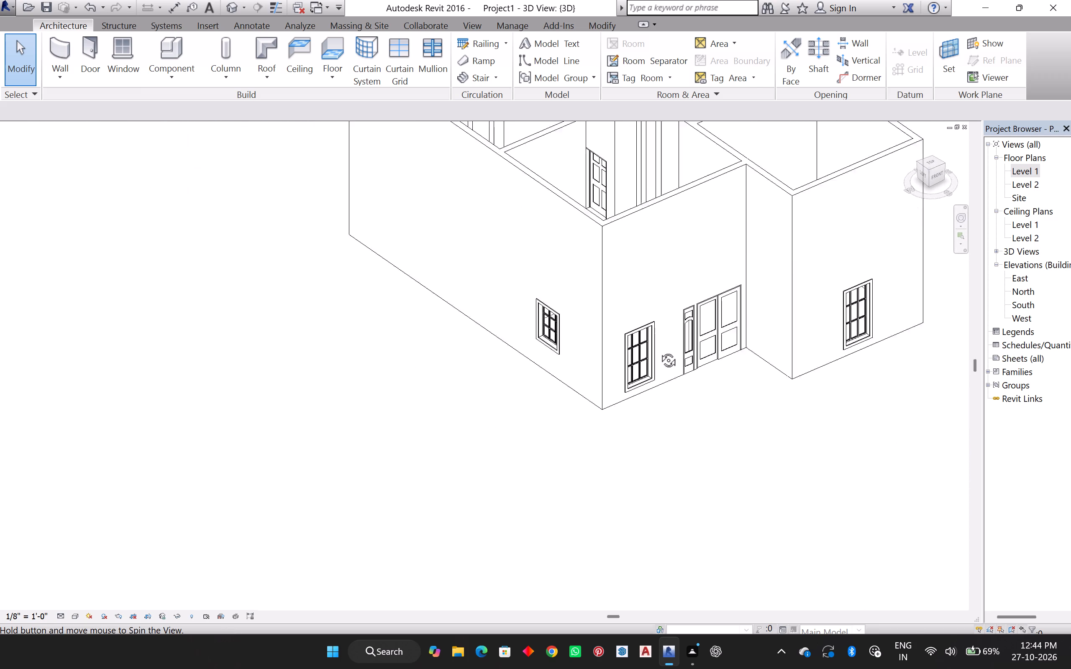
pyautogui.keyDown('shift'); pyautogui.moveTo(659, 351); pyautogui.dragTo(652, 225, button='middle'); pyautogui.keyUp('shift')
pyautogui.middleClick(652, 225)
pyautogui.moveTo(644, 184); pyautogui.dragTo(723, 577, button='middle')
pyautogui.moveTo(723, 576); pyautogui.dragTo(721, 567, button='middle')
pyautogui.scroll(1, 630, 295)
pyautogui.moveTo(617, 269); pyautogui.dragTo(607, 442, button='middle')
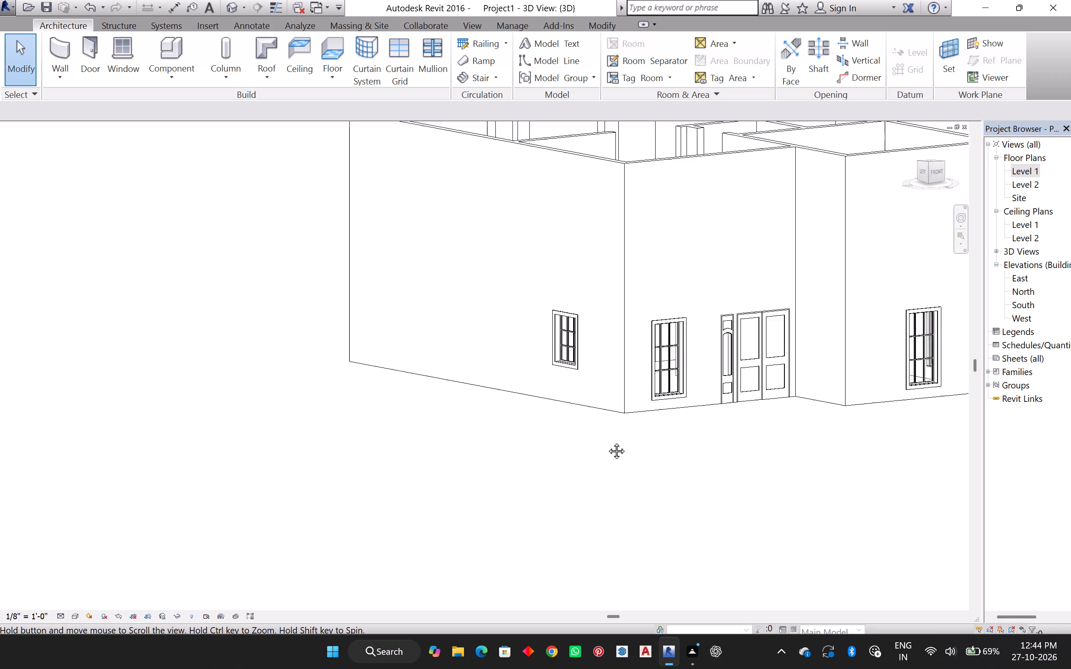
pyautogui.moveTo(607, 442); pyautogui.dragTo(584, 524, button='middle')
pyautogui.keyDown('shift'); pyautogui.moveTo(733, 451); pyautogui.dragTo(775, 429, button='middle'); pyautogui.keyUp('shift')
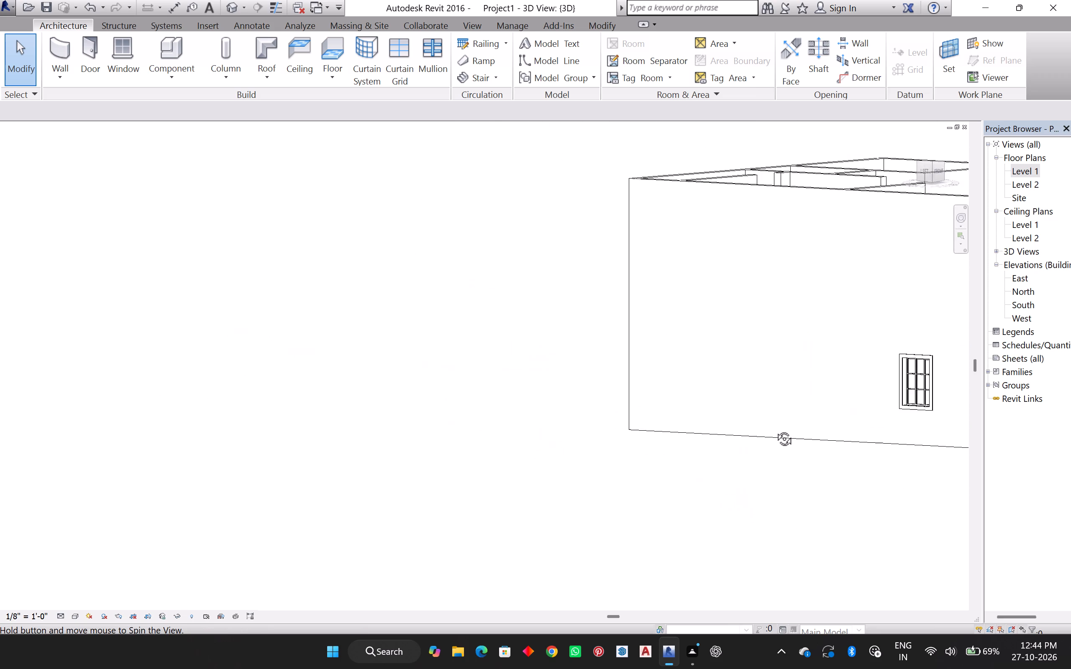
pyautogui.keyDown('shift'); pyautogui.moveTo(775, 429); pyautogui.dragTo(688, 431, button='middle'); pyautogui.keyUp('shift')
pyautogui.middleClick(689, 431)
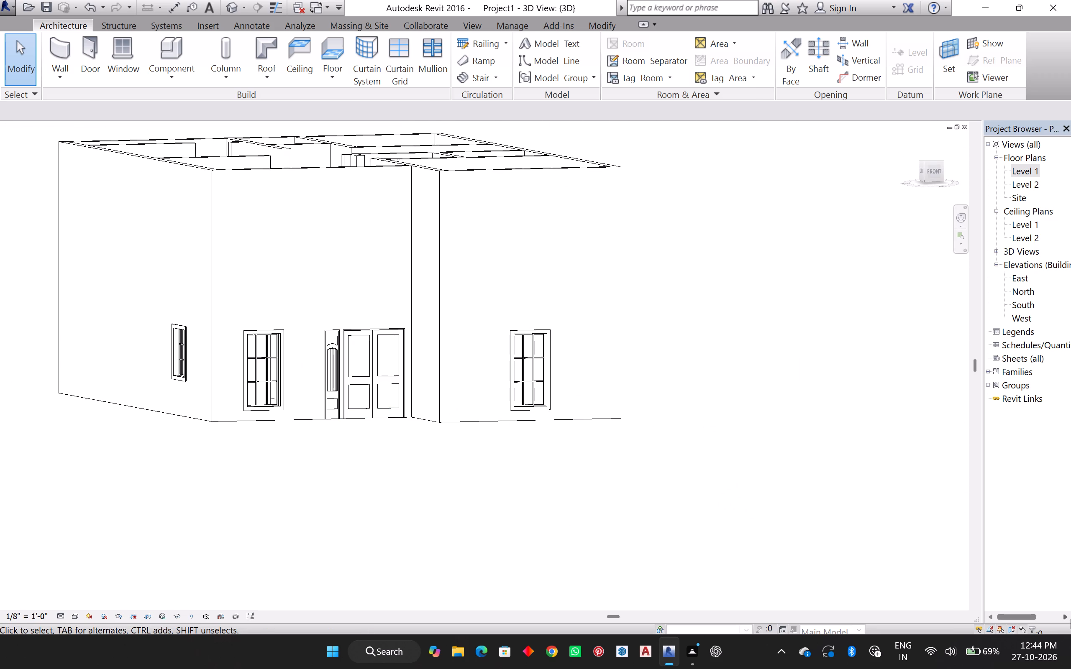
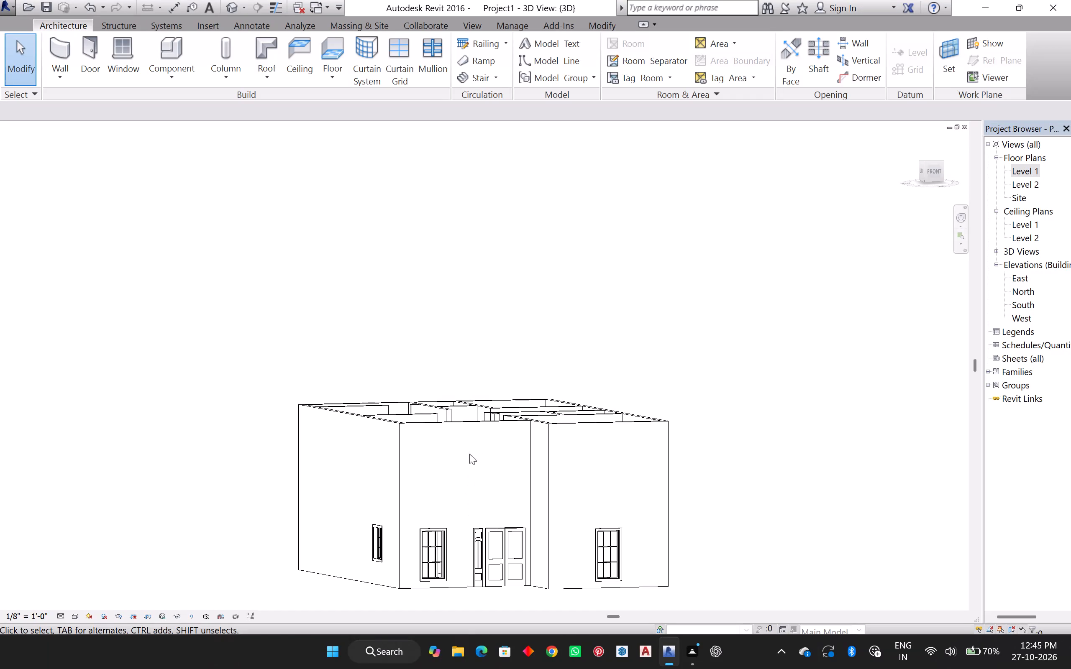
# Examine the height of the exterior walls in relation to the windows and entrance door in the 3D view.
pyautogui.scroll(-1, 454, 38)
pyautogui.scroll(-2, 512, 370)
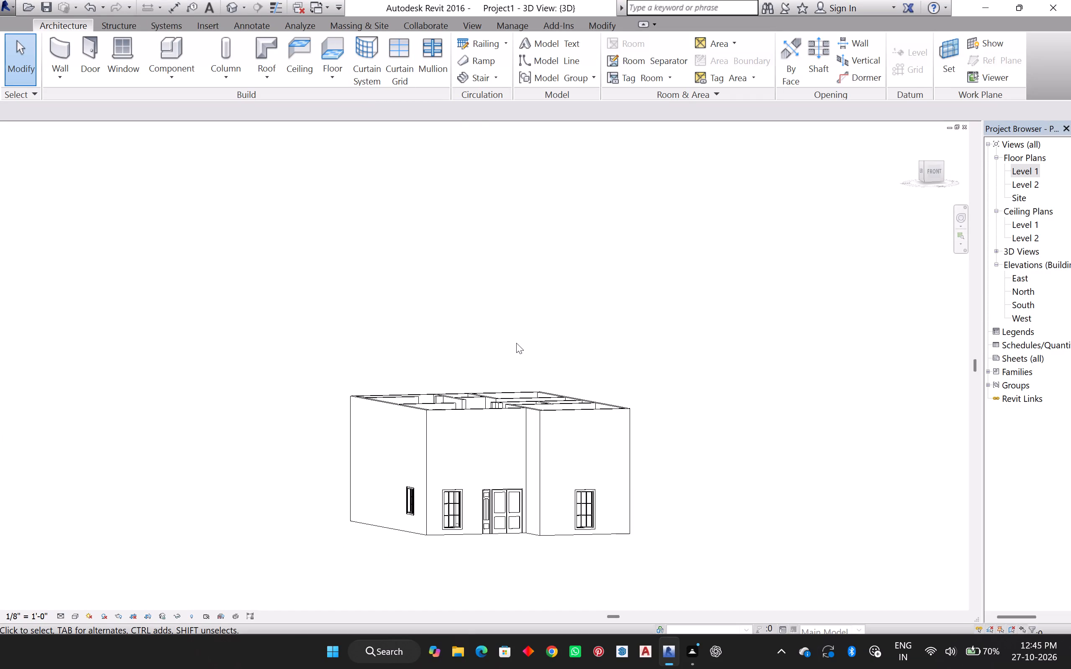
pyautogui.scroll(-4, 516, 343)
pyautogui.scroll(2, 417, 173)
pyautogui.scroll(-3, 644, 434)
pyautogui.scroll(2, 614, 516)
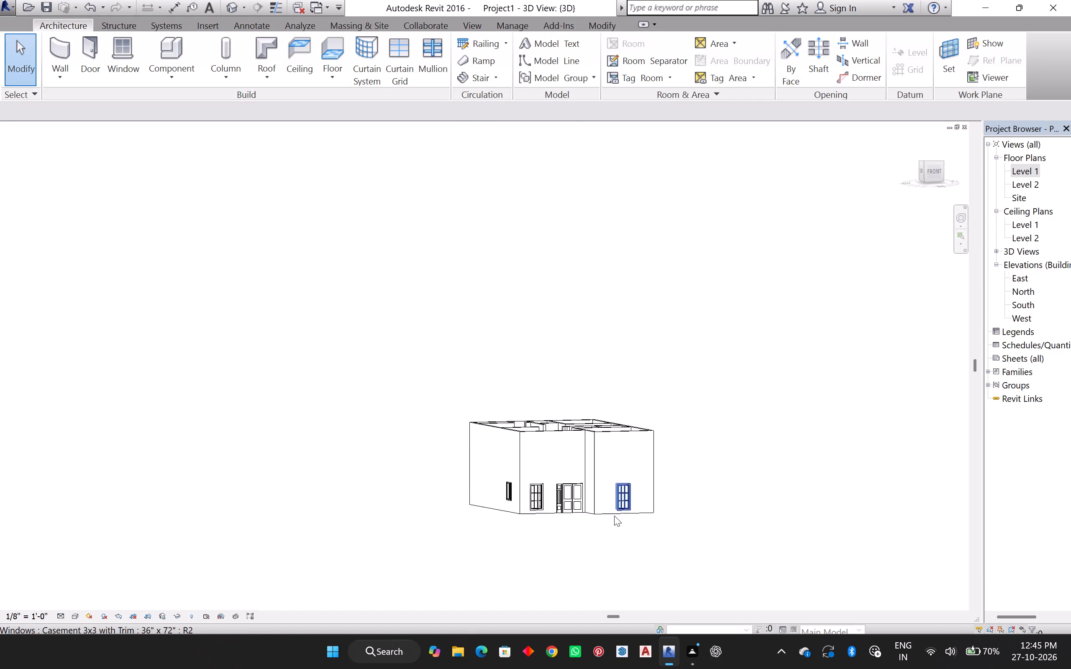
pyautogui.scroll(7, 614, 516)
pyautogui.scroll(-1, 576, 481)
pyautogui.scroll(2, 575, 479)
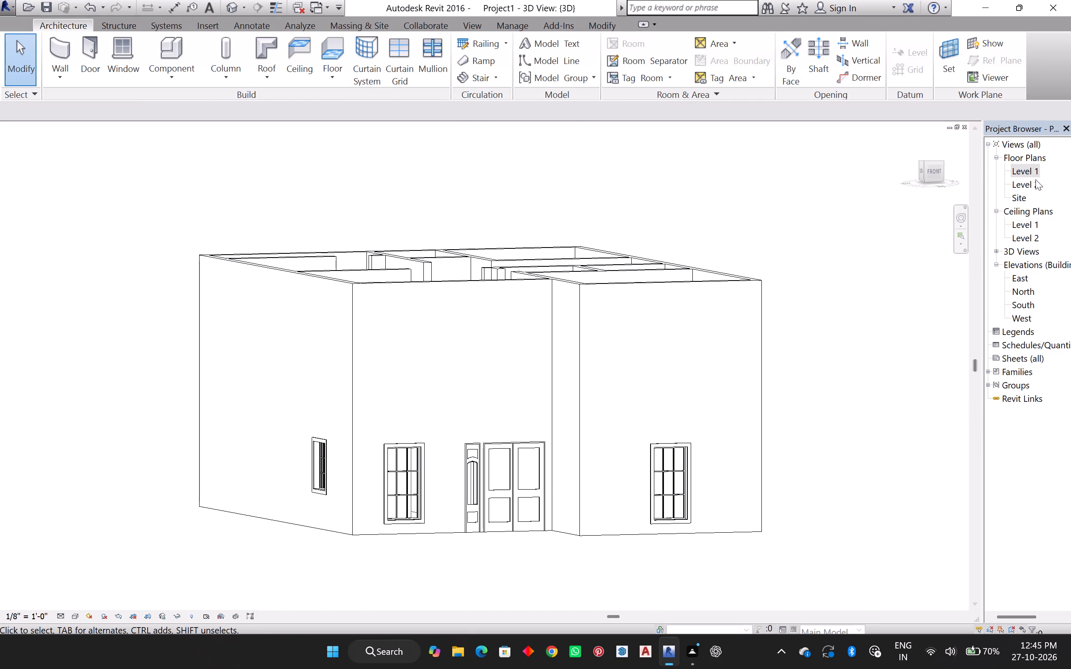
# Start the Wall command and set the unconnected height for new walls to 10' 0".
pyautogui.click(1024, 169)
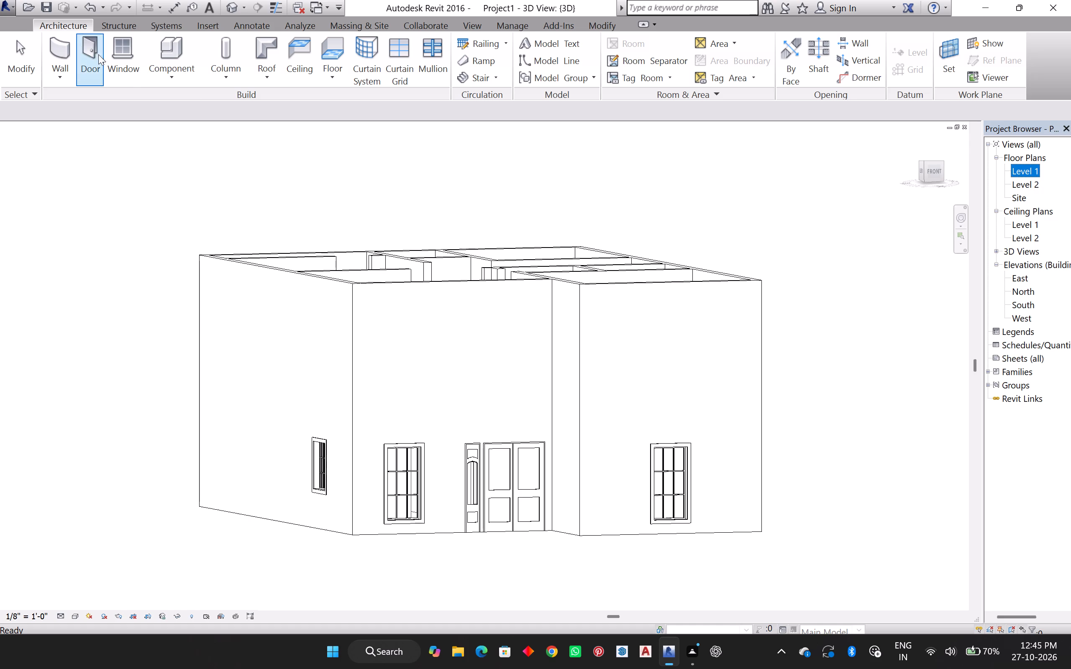
pyautogui.click(48, 43)
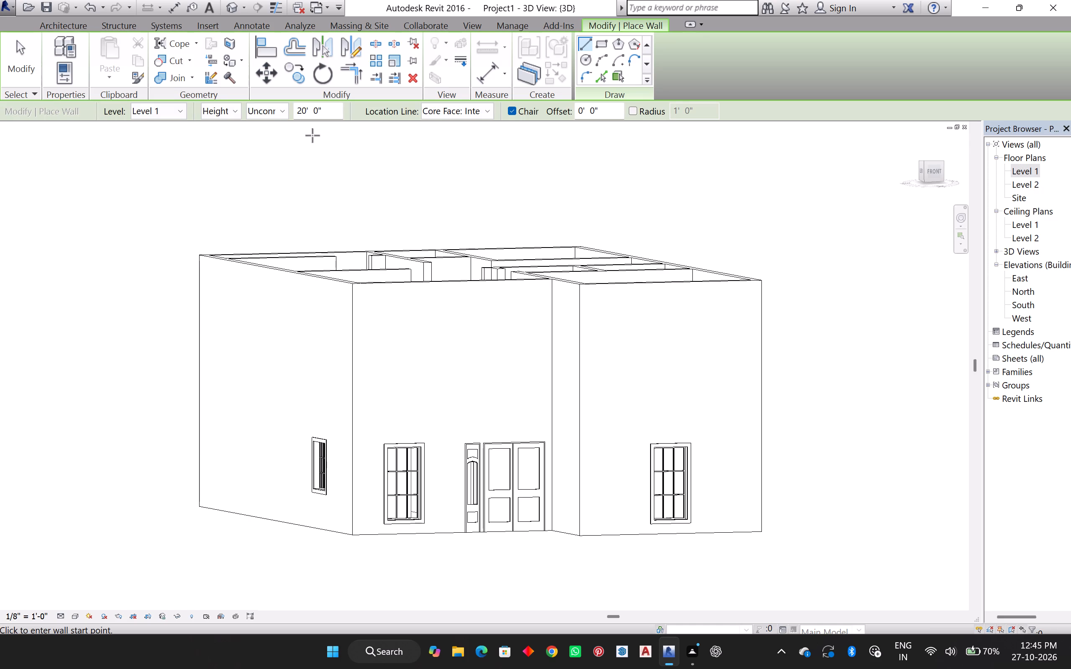
pyautogui.click(311, 108)
pyautogui.press('BackSpace')
pyautogui.press('BackSpace')
pyautogui.press('BackSpace')
pyautogui.press('BackSpace')
pyautogui.press('BackSpace')
pyautogui.press('BackSpace')
pyautogui.press('BackSpace')
pyautogui.press('BackSpace')
pyautogui.press('BackSpace')
pyautogui.press('BackSpace')
pyautogui.press('BackSpace')
pyautogui.press('BackSpace')
pyautogui.press('BackSpace')
pyautogui.press('BackSpace')
pyautogui.press('BackSpace')
pyautogui.write('10')
pyautogui.press("'")
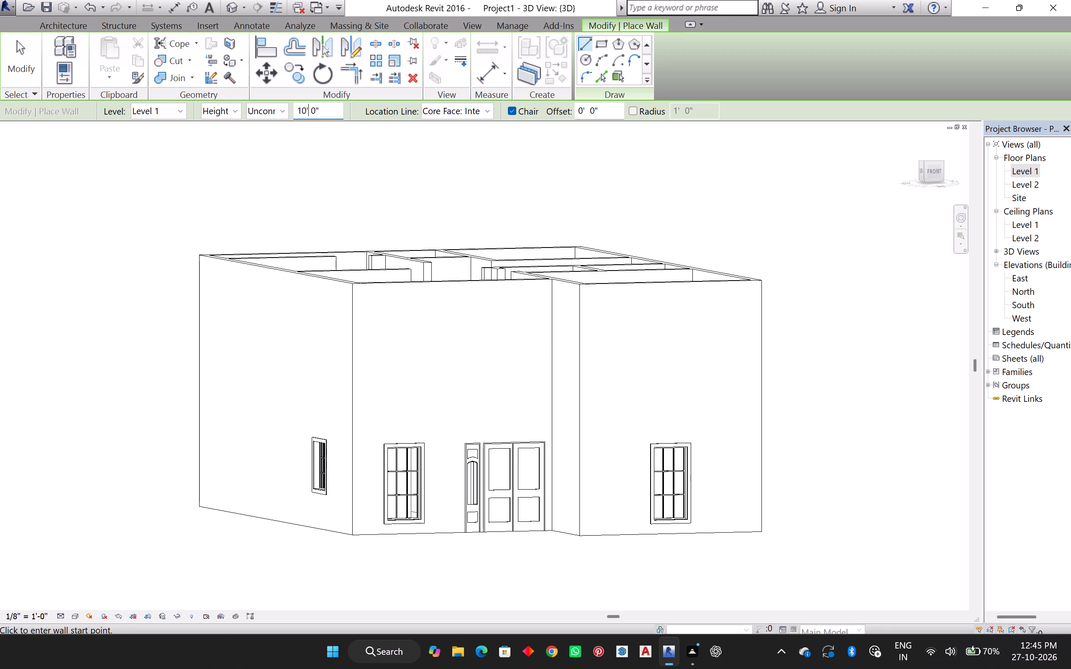
pyautogui.press('Return')
# Open the Level 1 floor plan and enter 10' 0" as the unconnected height for new walls there.
pyautogui.doubleClick(1030, 170)
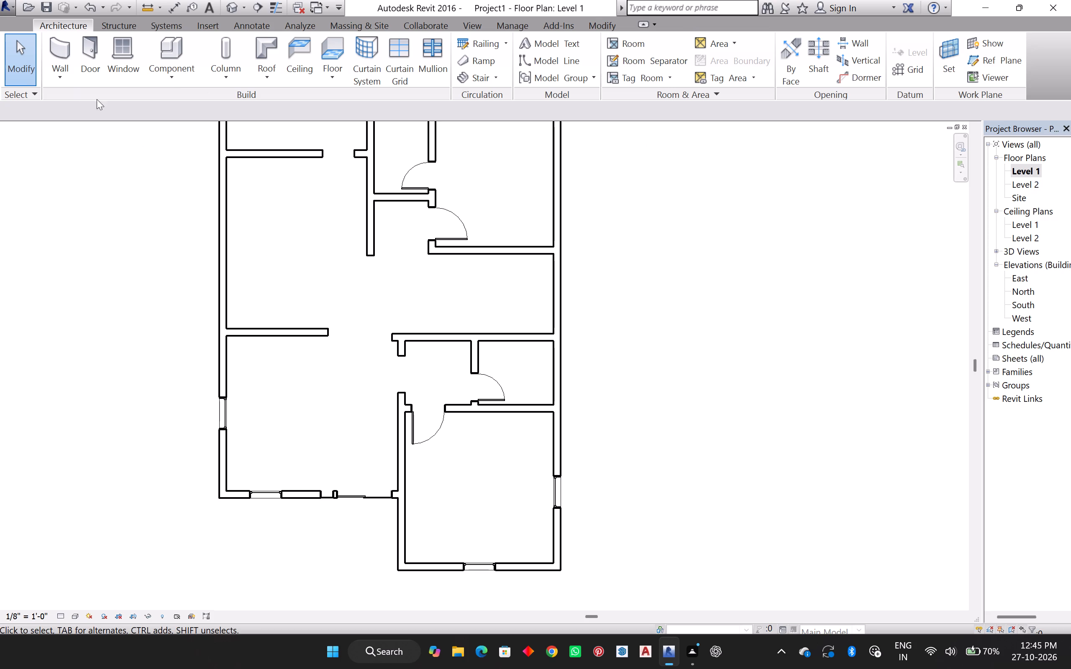
pyautogui.click(56, 52)
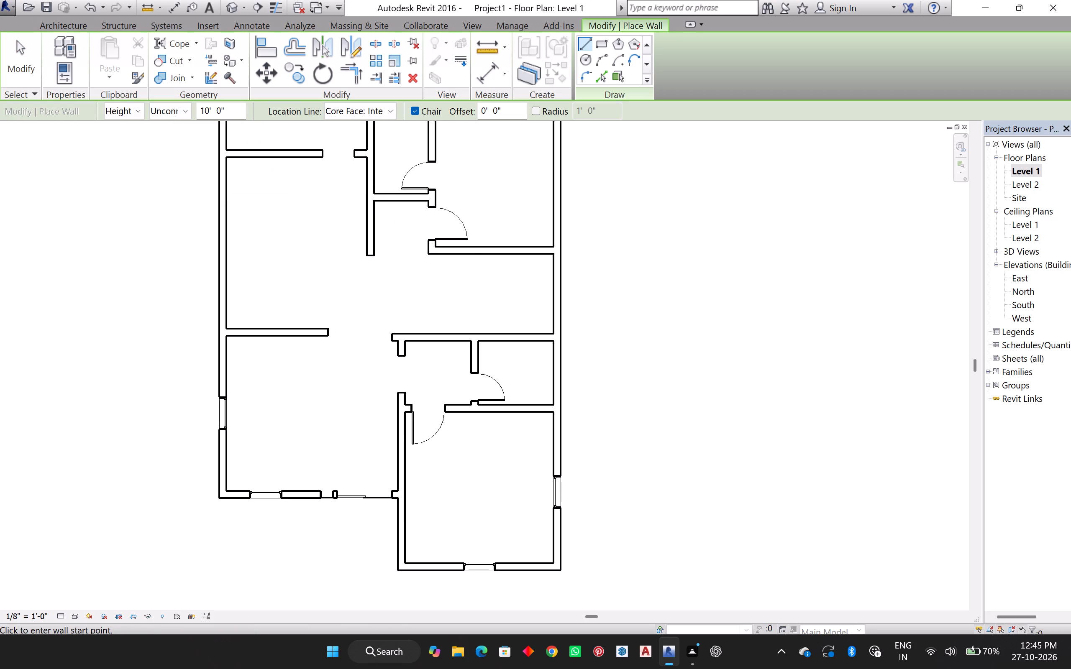
pyautogui.click(231, 116)
pyautogui.moveTo(231, 116); pyautogui.dragTo(177, 110)
pyautogui.write('10')
pyautogui.press("'")
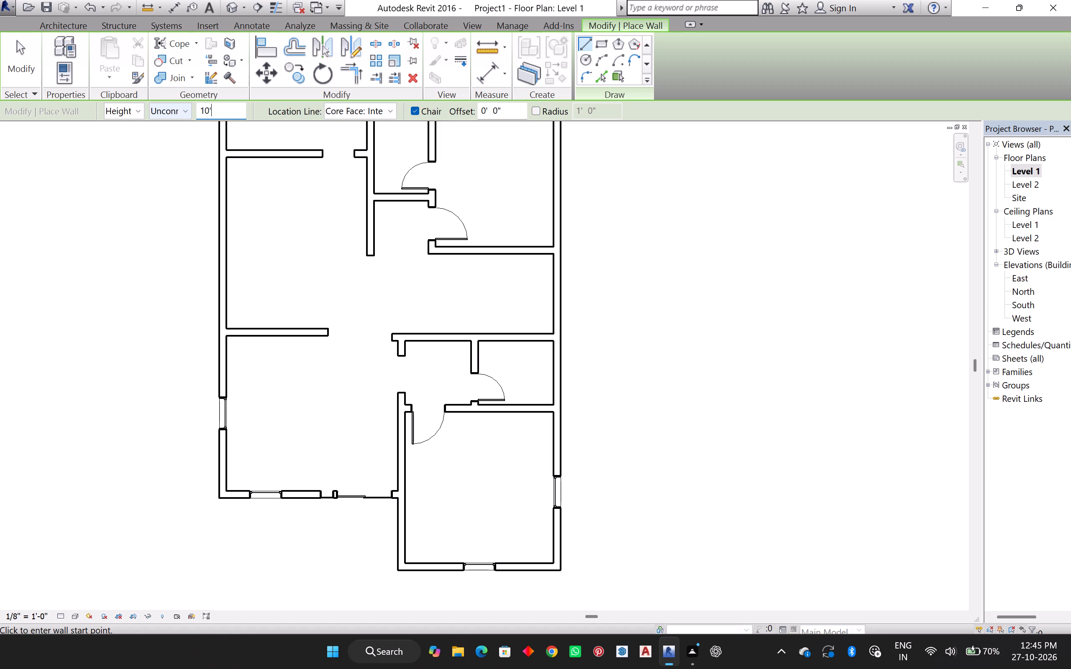
pyautogui.press('Return')
# Open the default 3D view and examine wall heights, the interior layout, and the doors and windows from several angles.
pyautogui.click(234, 8)
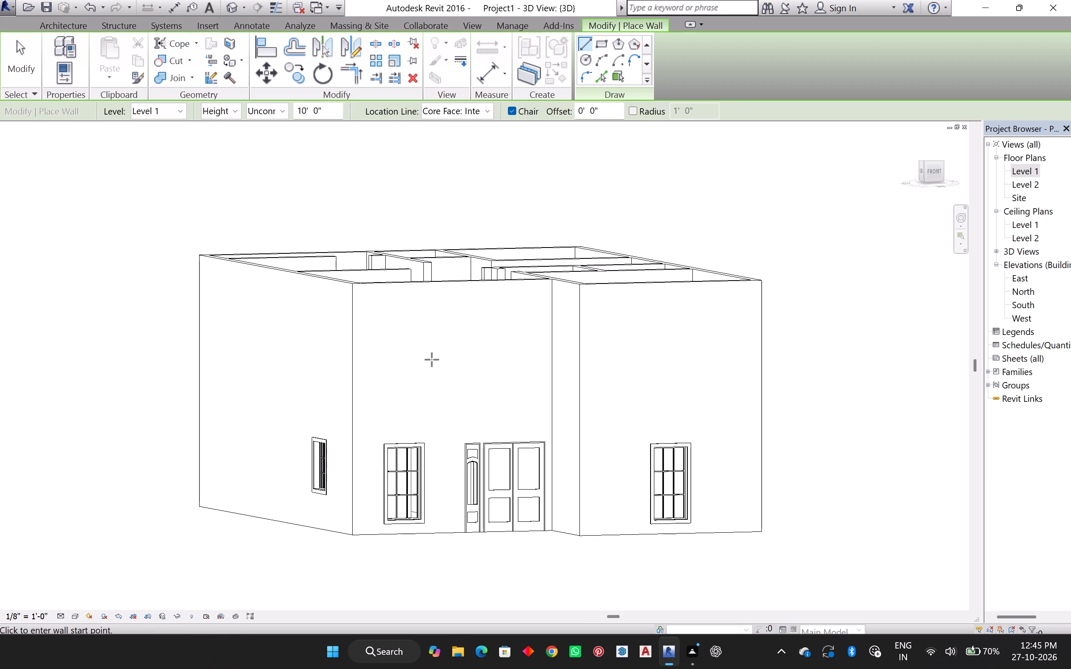
pyautogui.scroll(-2, 518, 332)
pyautogui.scroll(4, 493, 325)
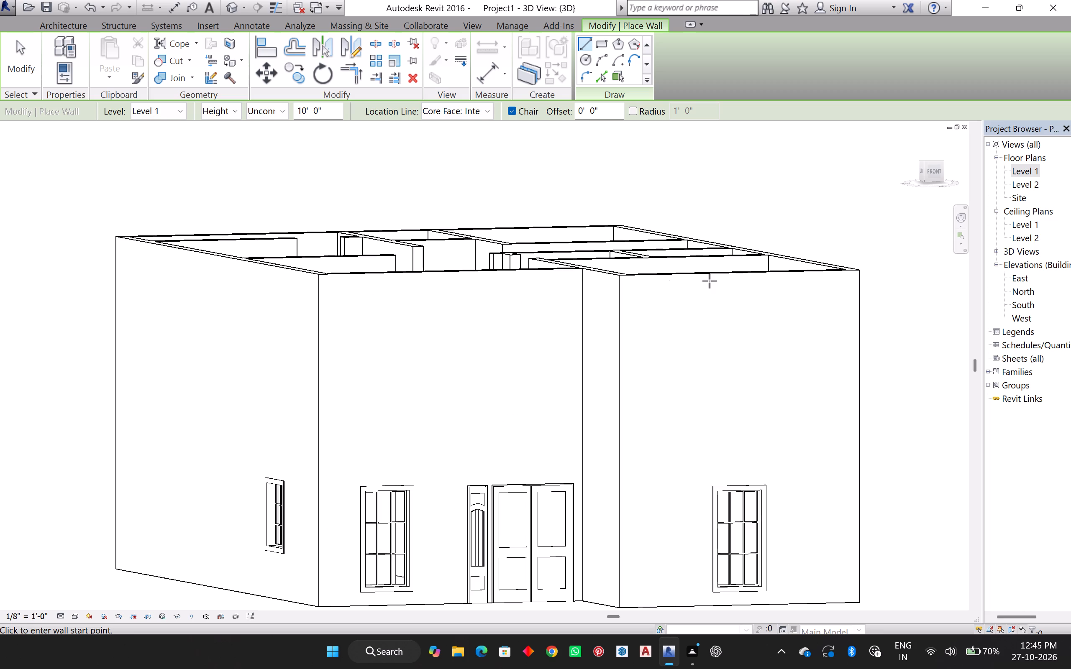
pyautogui.scroll(-3, 758, 276)
pyautogui.scroll(4, 848, 334)
pyautogui.scroll(-4, 748, 266)
pyautogui.scroll(4, 424, 353)
pyautogui.scroll(-5, 424, 353)
pyautogui.scroll(-3, 456, 341)
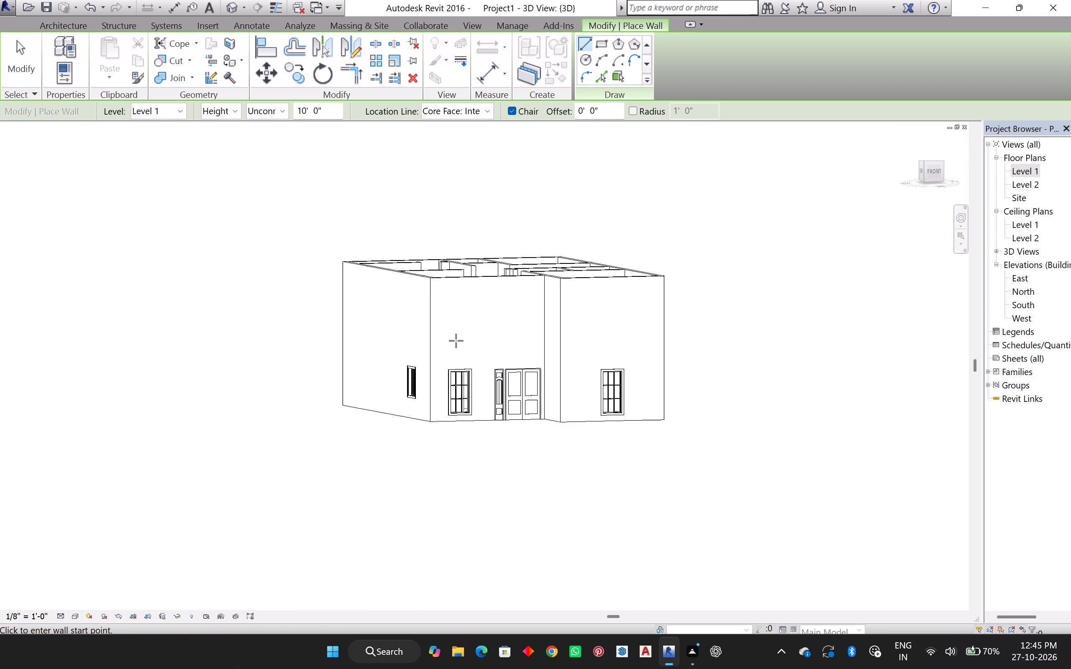
pyautogui.scroll(-1, 456, 341)
pyautogui.moveTo(470, 324); pyautogui.dragTo(461, 380, button='middle')
pyautogui.middleClick(461, 380)
pyautogui.keyDown('shift'); pyautogui.moveTo(470, 260); pyautogui.dragTo(359, 513, button='middle'); pyautogui.keyUp('shift')
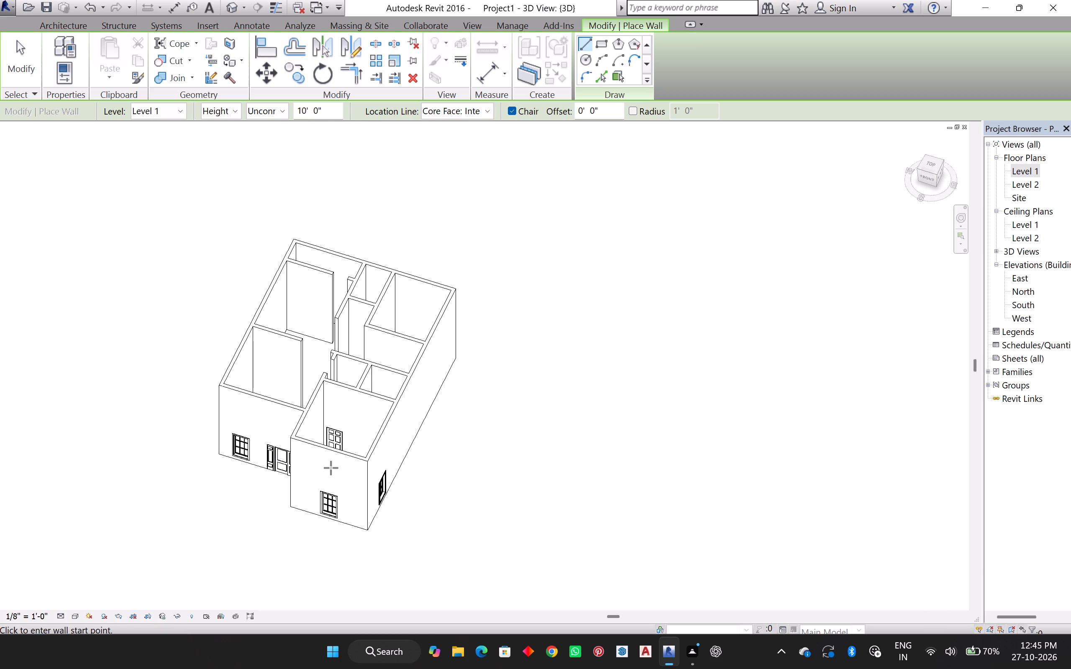
pyautogui.scroll(-5, 360, 358)
pyautogui.keyDown('shift'); pyautogui.moveTo(300, 337); pyautogui.dragTo(638, 125, button='middle'); pyautogui.keyUp('shift')
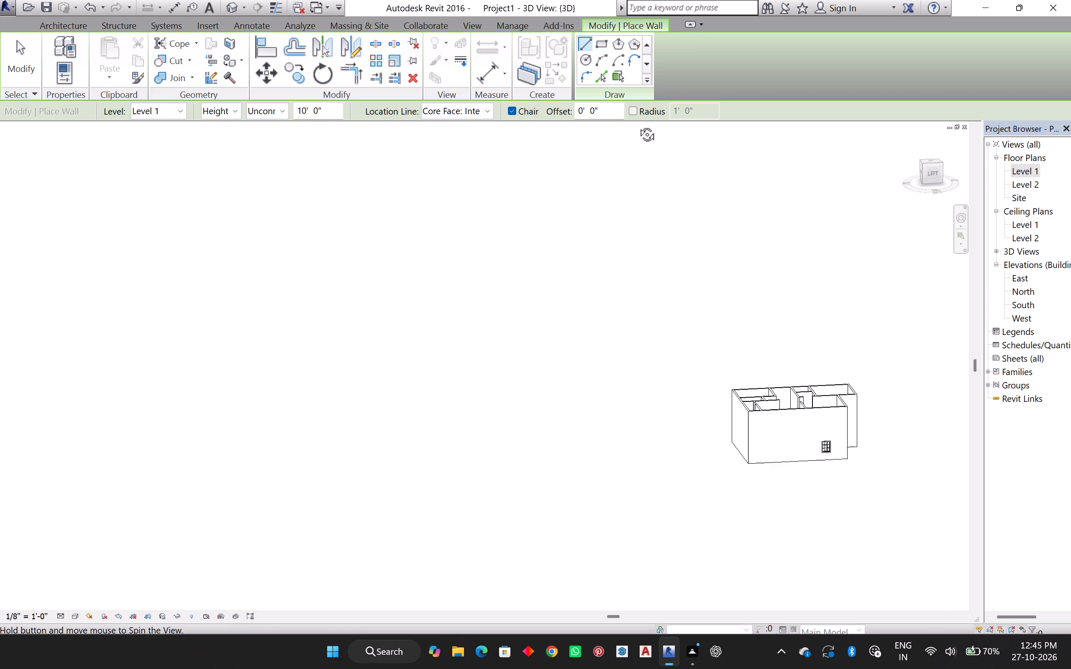
pyautogui.keyDown('shift'); pyautogui.moveTo(638, 125); pyautogui.dragTo(237, 392, button='middle'); pyautogui.keyUp('shift')
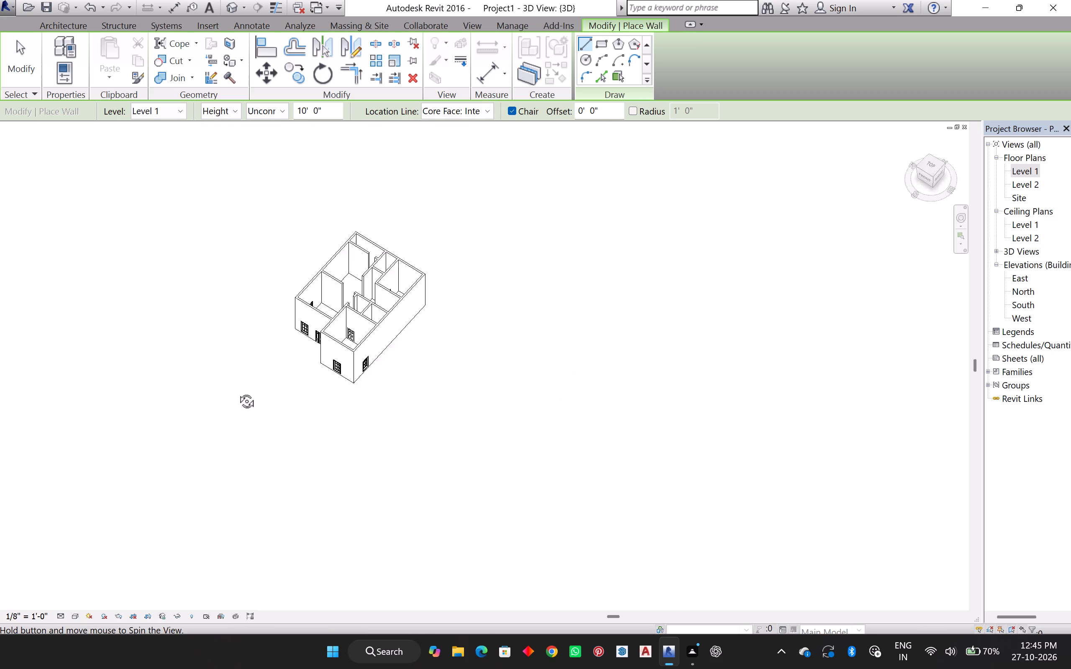
pyautogui.keyDown('shift'); pyautogui.moveTo(237, 392); pyautogui.dragTo(398, 429, button='middle'); pyautogui.keyUp('shift')
pyautogui.keyDown('shift'); pyautogui.scroll(6, 390, 556); pyautogui.keyUp('shift')
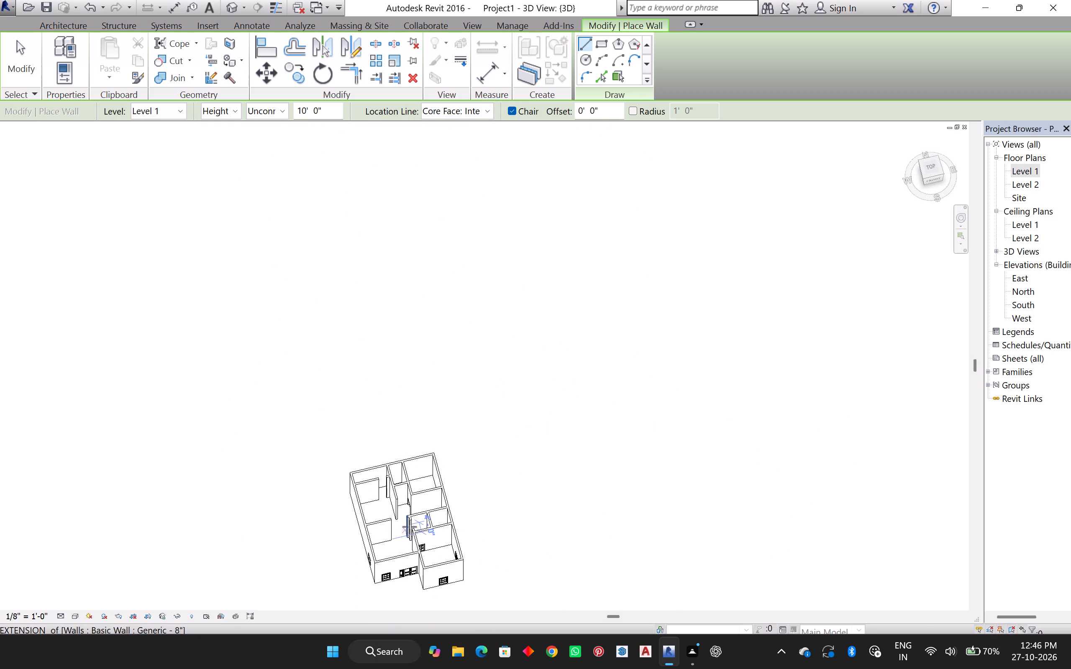
pyautogui.scroll(5, 429, 506)
pyautogui.scroll(-6, 779, 204)
pyautogui.scroll(5, 602, 370)
pyautogui.scroll(5, 638, 350)
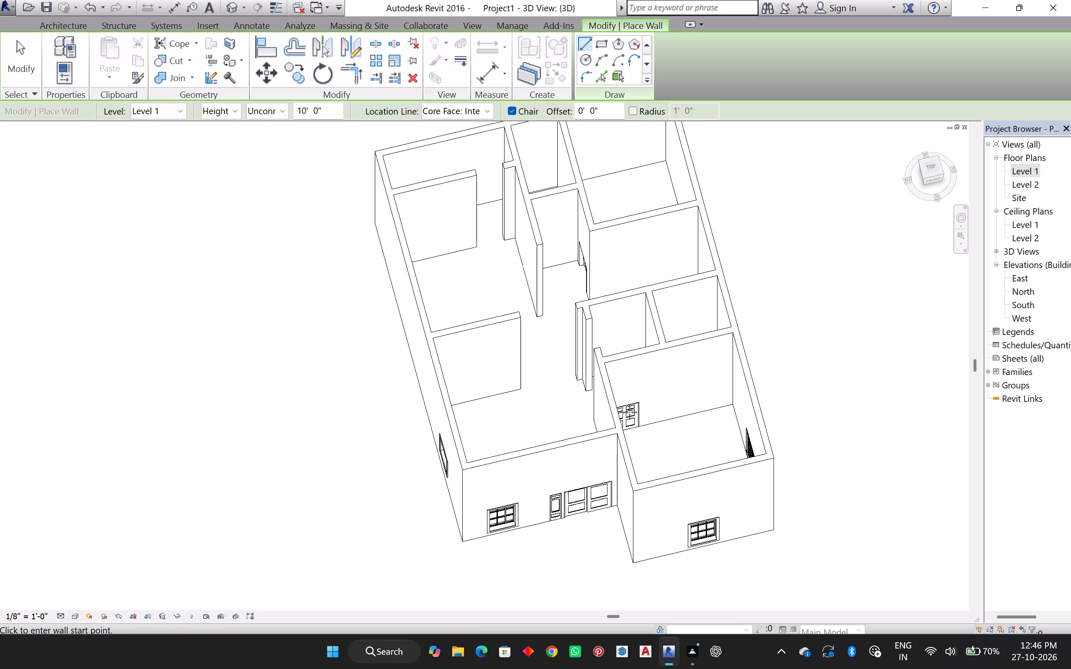
pyautogui.keyDown('shift'); pyautogui.moveTo(639, 414); pyautogui.dragTo(621, 416, button='middle'); pyautogui.keyUp('shift')
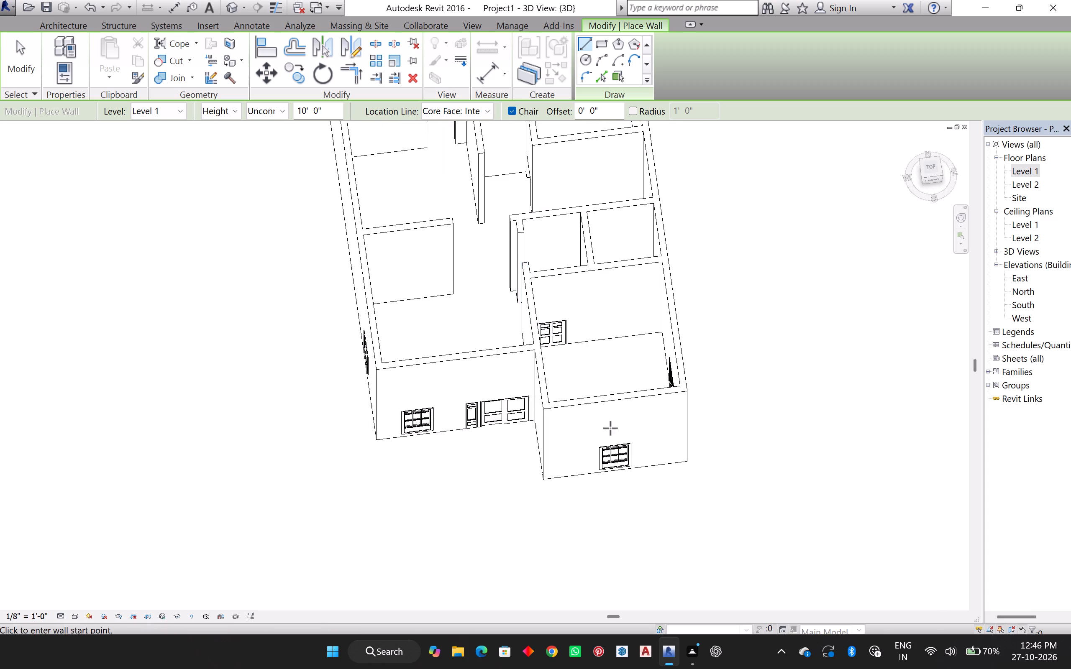
pyautogui.scroll(1, 610, 429)
pyautogui.scroll(-7, 589, 459)
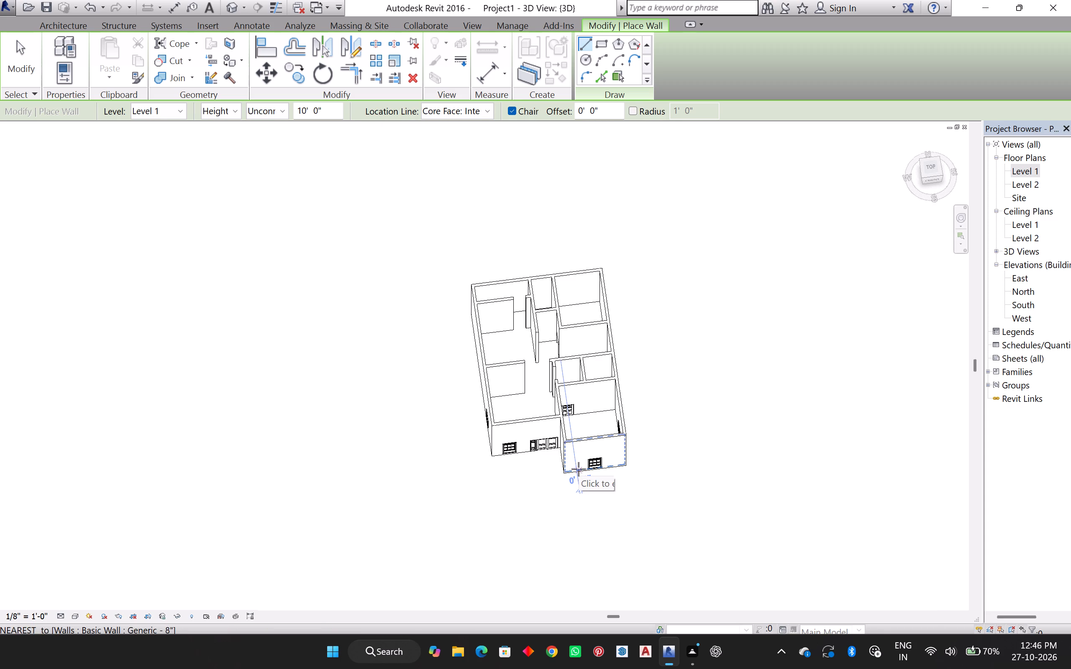
pyautogui.scroll(3, 579, 469)
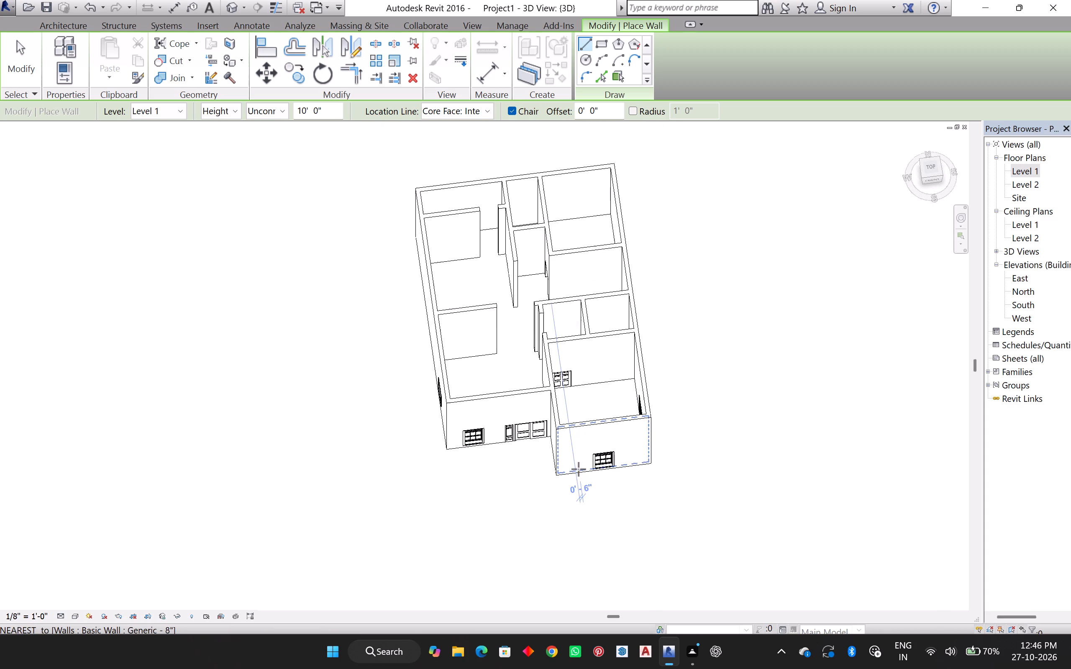
pyautogui.scroll(5, 579, 469)
pyautogui.scroll(-1, 663, 609)
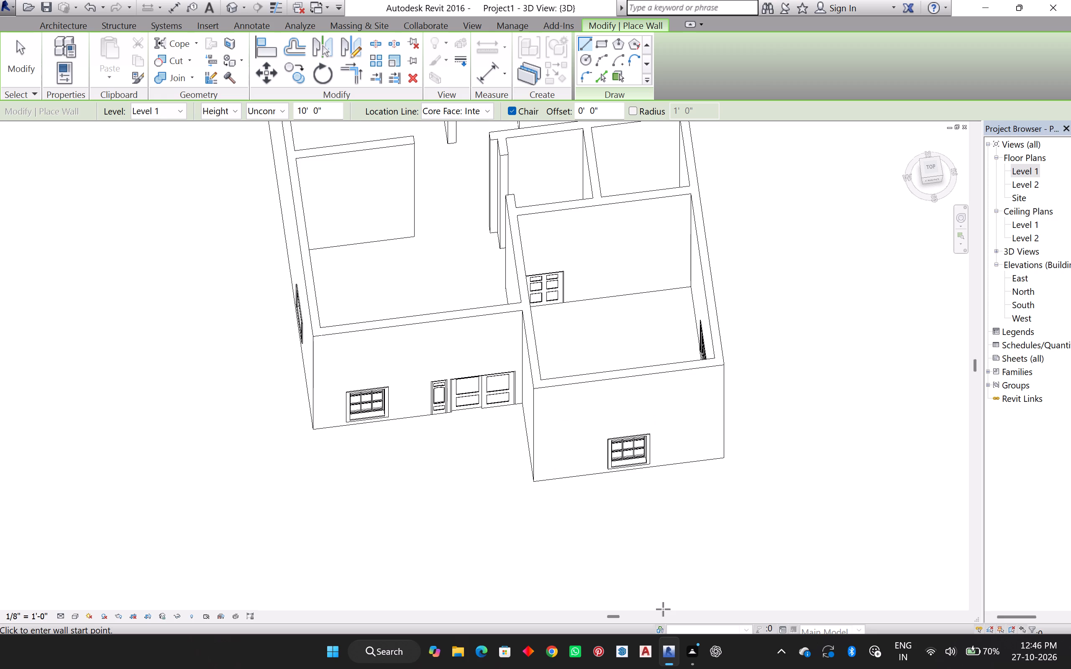
pyautogui.scroll(-1, 663, 609)
pyautogui.scroll(-3, 826, 452)
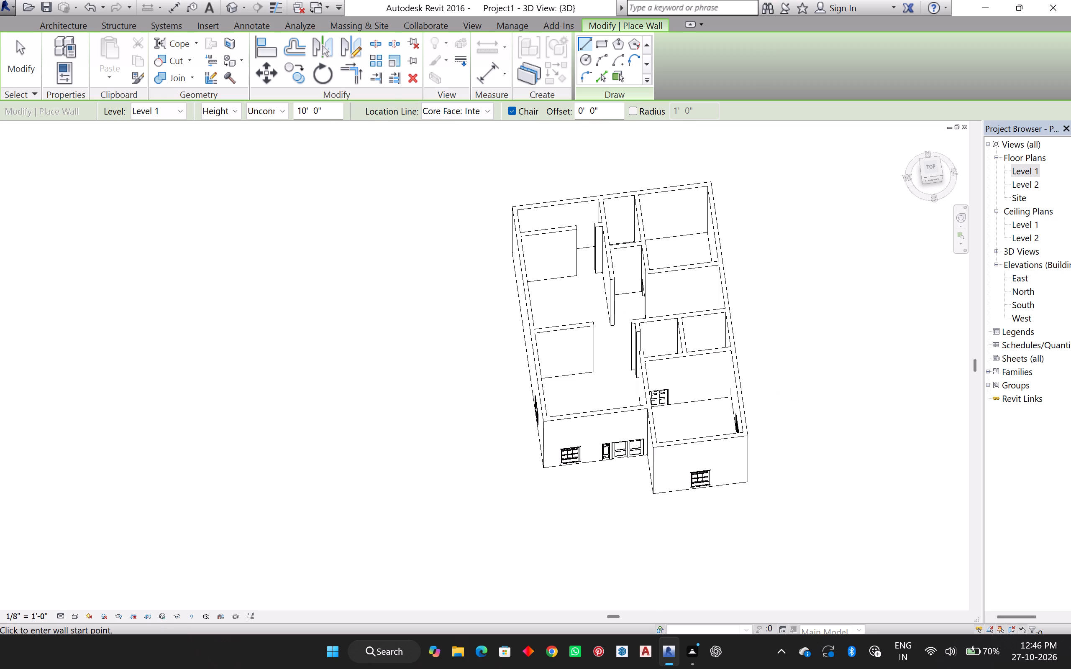
# Open the Level 1 floor plan and select the whole building, including all walls, doors and windows.
pyautogui.tripleClick(1029, 171)
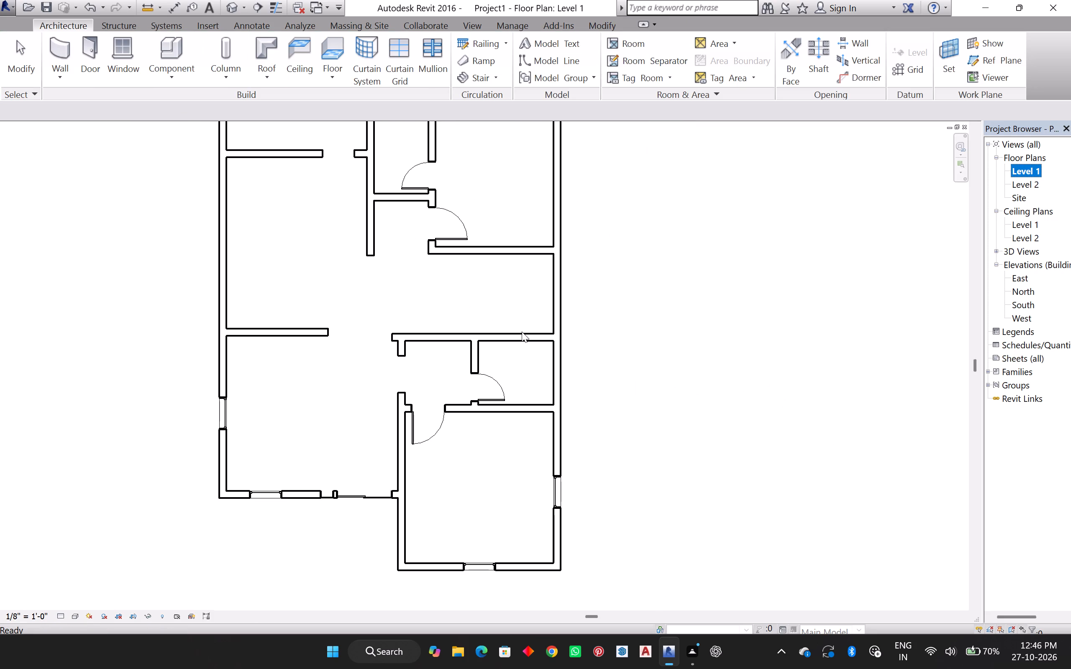
pyautogui.scroll(-3, 561, 341)
pyautogui.moveTo(301, 150); pyautogui.dragTo(616, 449)
pyautogui.moveTo(256, 154); pyautogui.dragTo(405, 267)
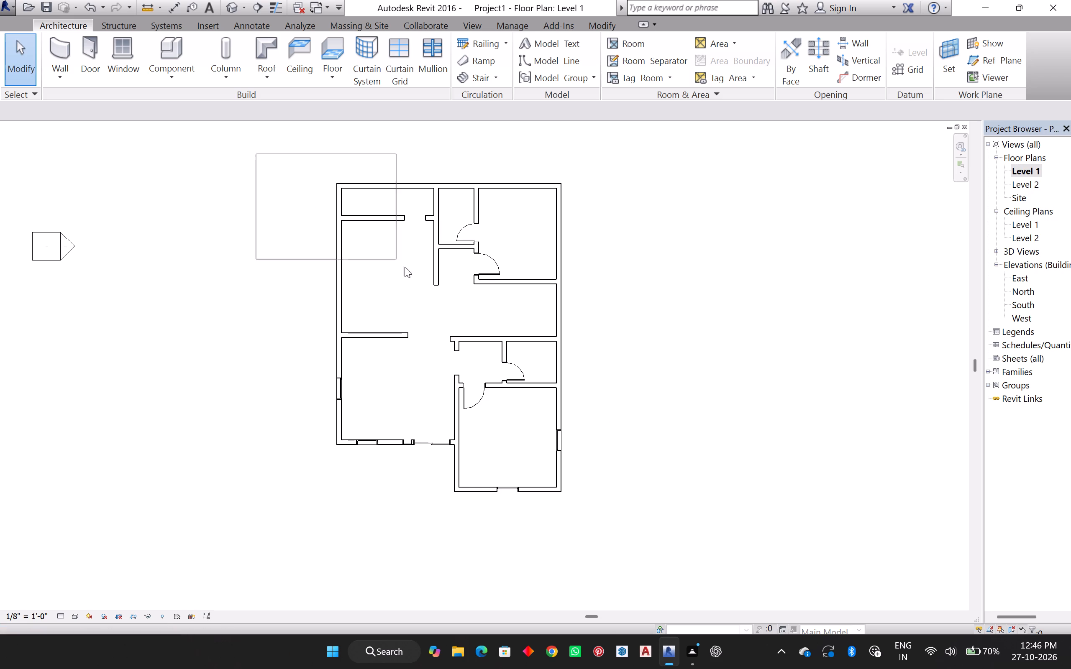
pyautogui.moveTo(405, 267); pyautogui.dragTo(641, 541)
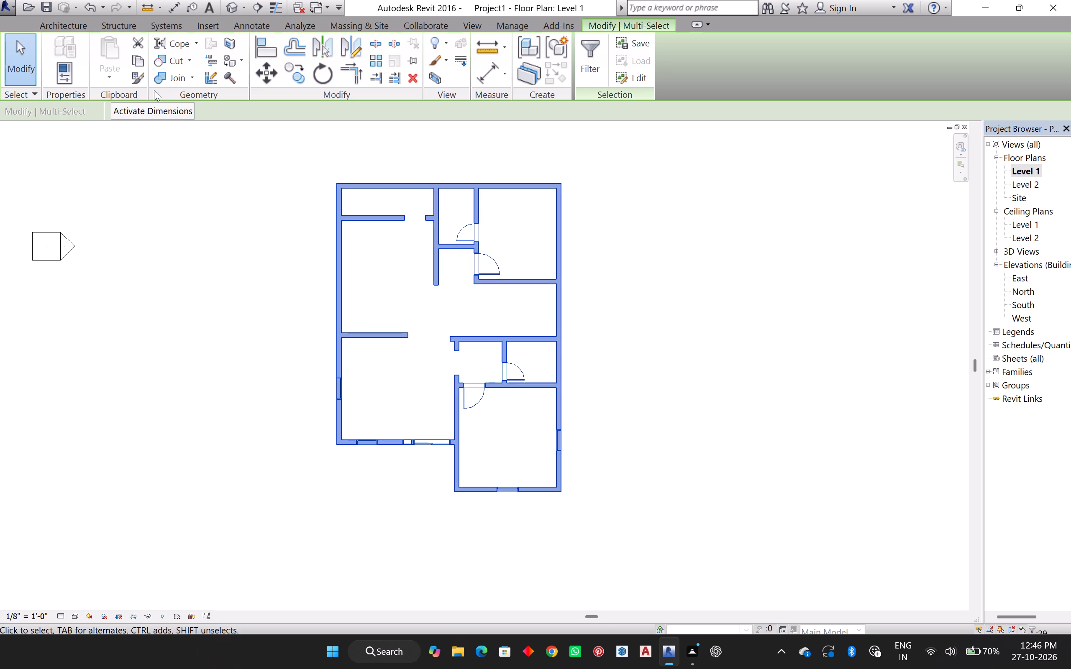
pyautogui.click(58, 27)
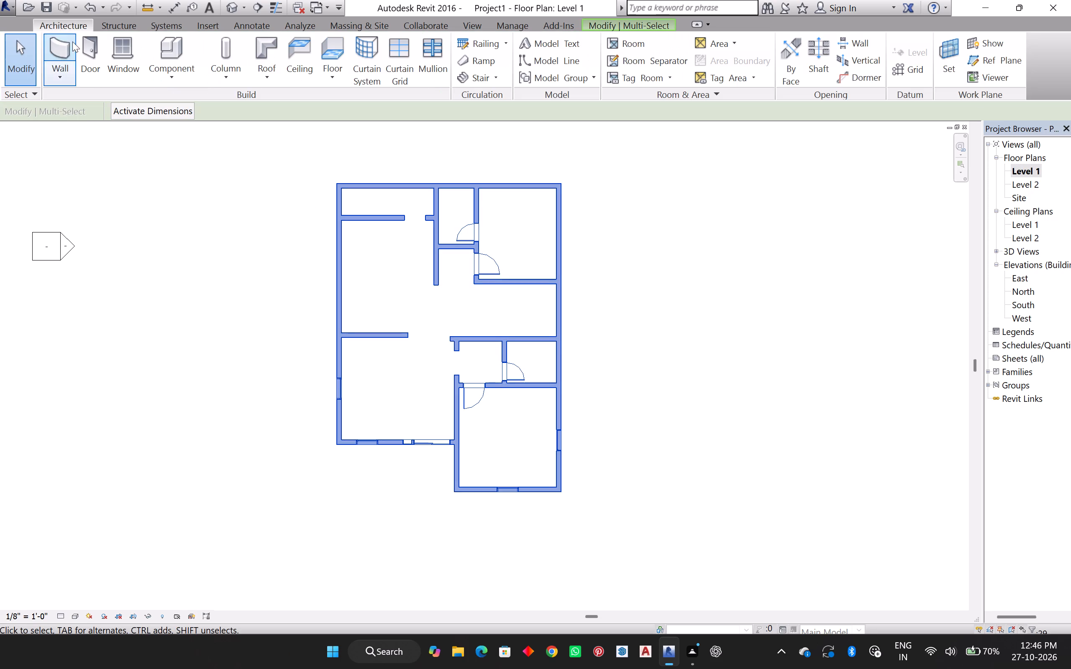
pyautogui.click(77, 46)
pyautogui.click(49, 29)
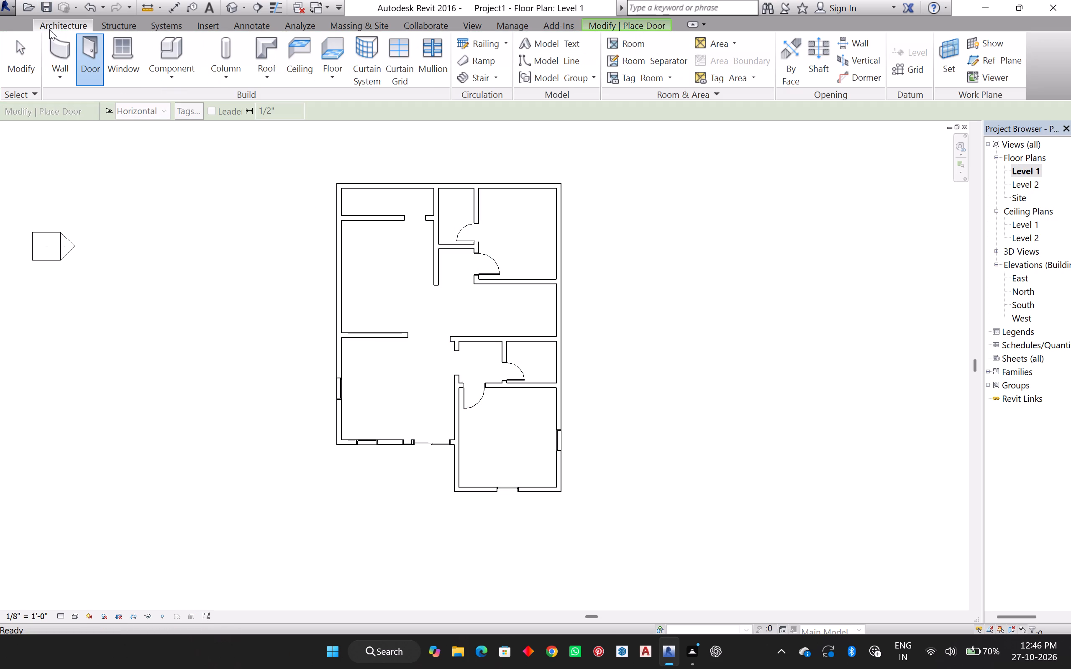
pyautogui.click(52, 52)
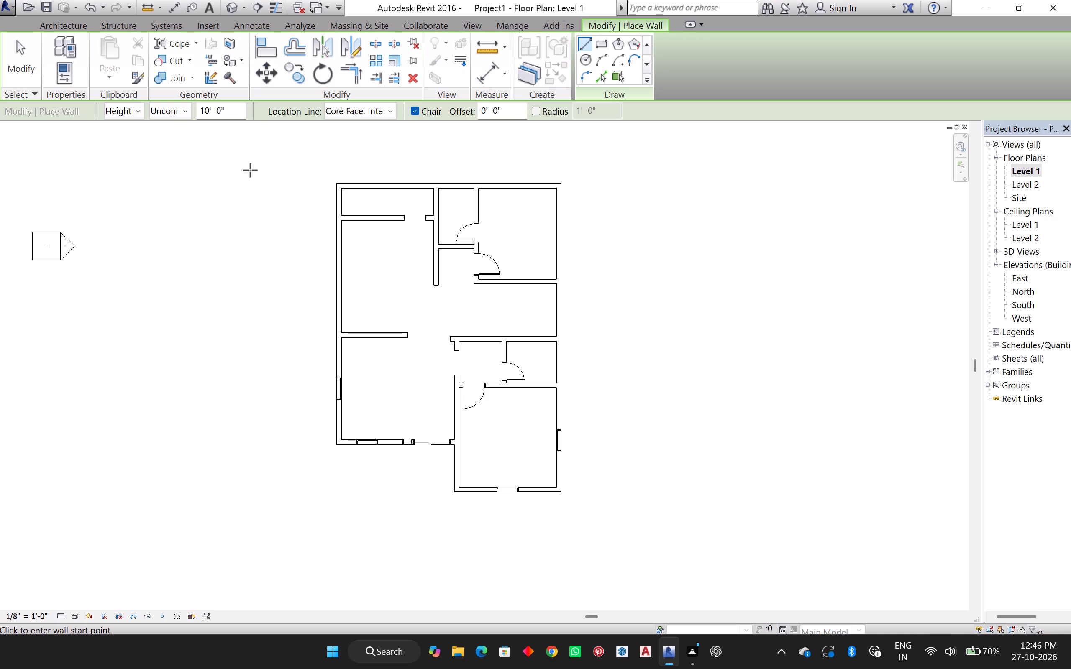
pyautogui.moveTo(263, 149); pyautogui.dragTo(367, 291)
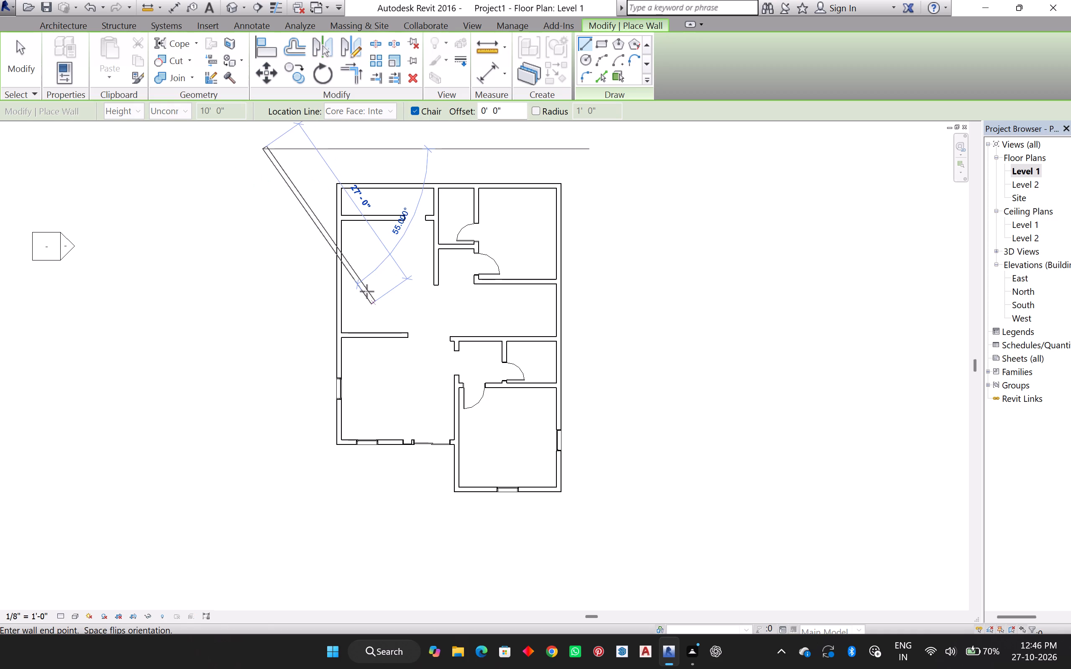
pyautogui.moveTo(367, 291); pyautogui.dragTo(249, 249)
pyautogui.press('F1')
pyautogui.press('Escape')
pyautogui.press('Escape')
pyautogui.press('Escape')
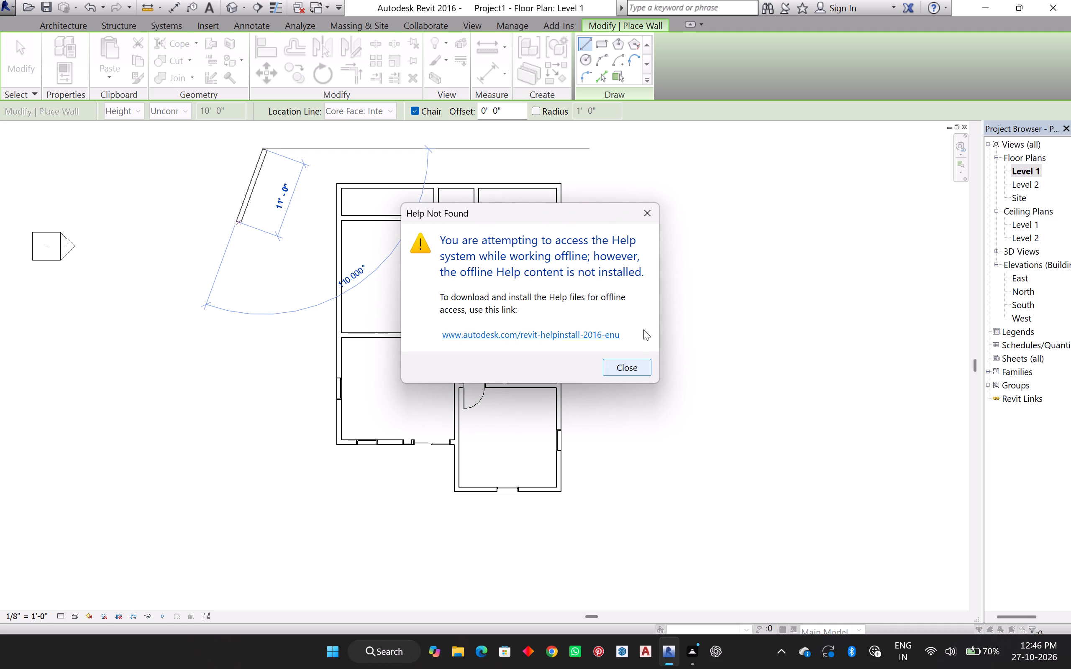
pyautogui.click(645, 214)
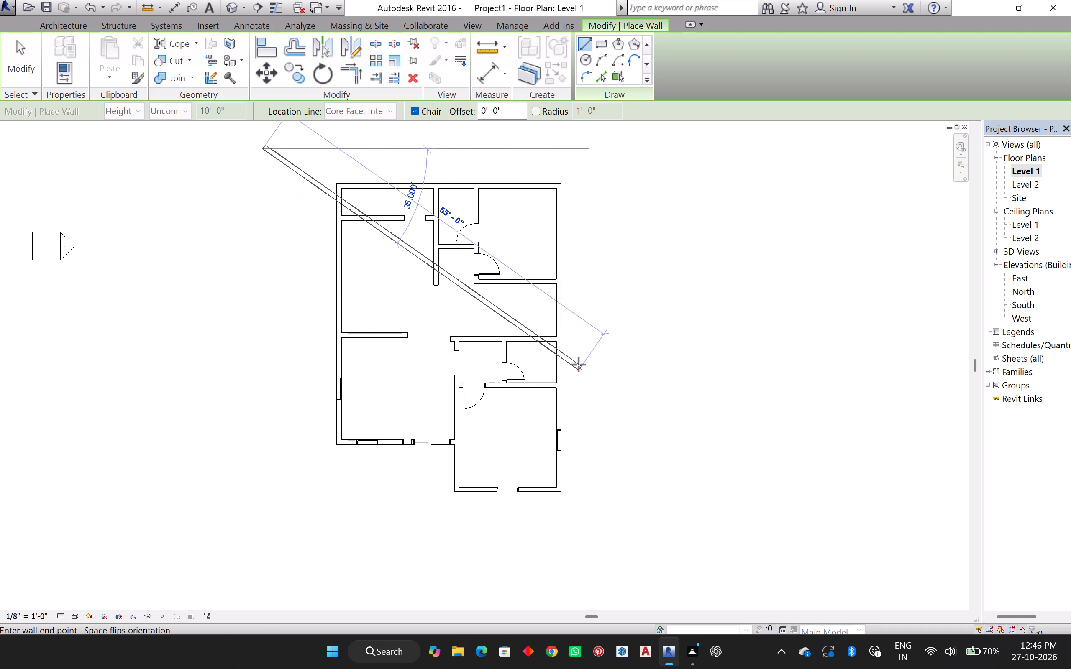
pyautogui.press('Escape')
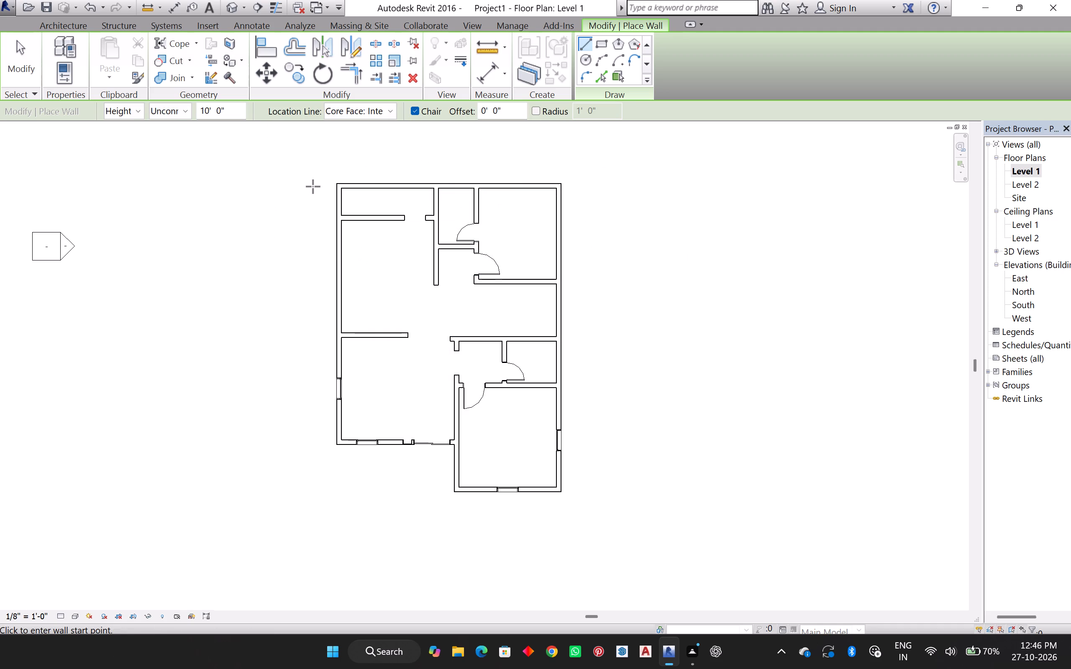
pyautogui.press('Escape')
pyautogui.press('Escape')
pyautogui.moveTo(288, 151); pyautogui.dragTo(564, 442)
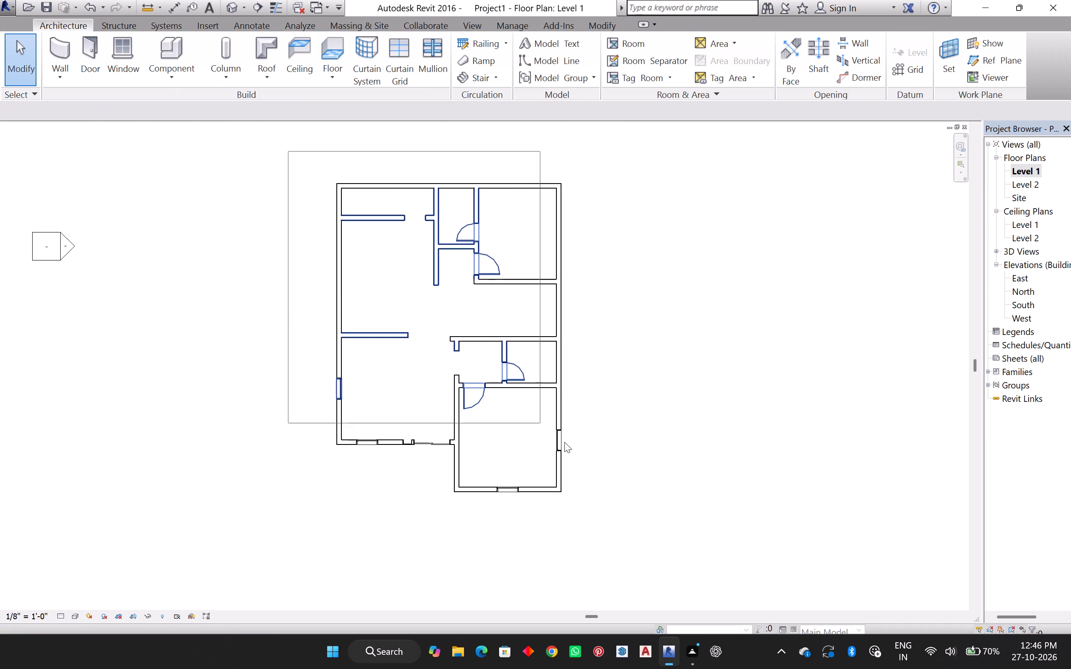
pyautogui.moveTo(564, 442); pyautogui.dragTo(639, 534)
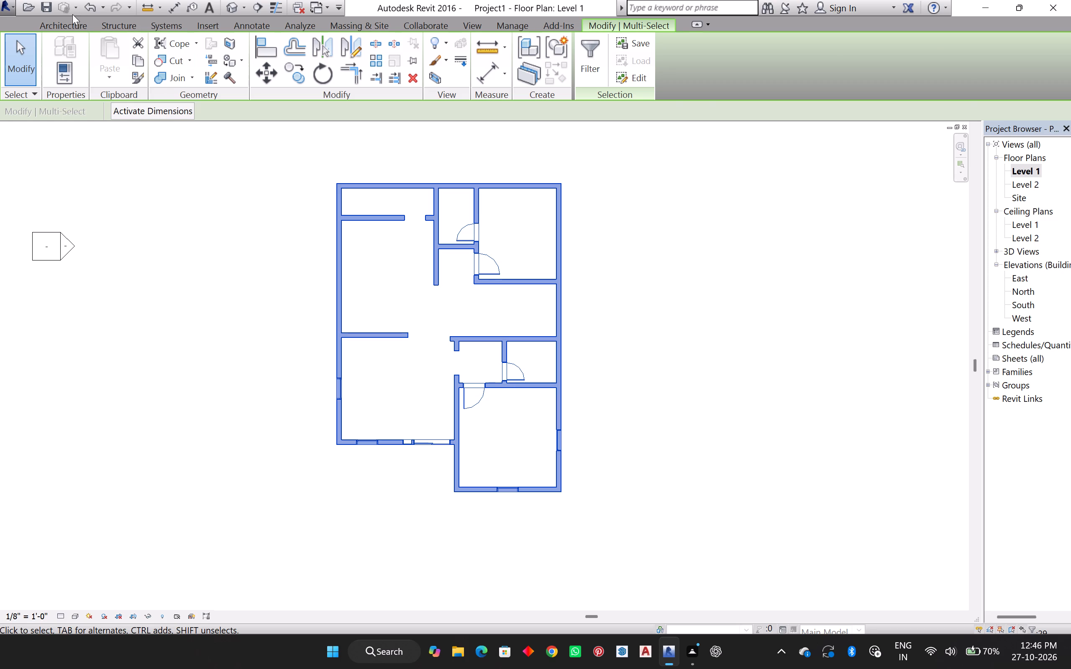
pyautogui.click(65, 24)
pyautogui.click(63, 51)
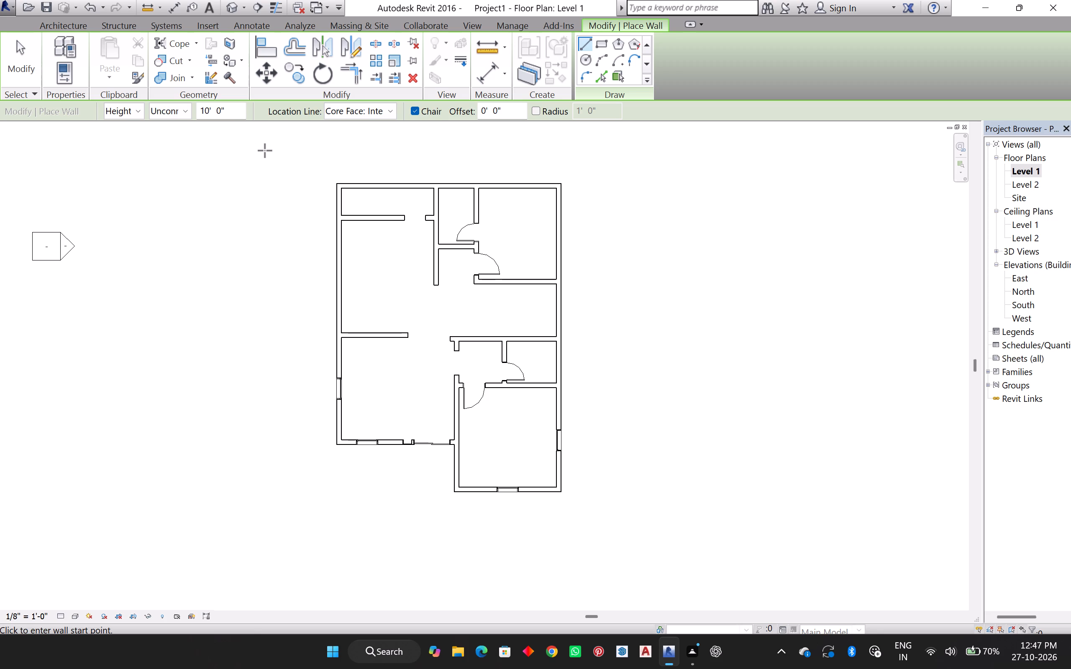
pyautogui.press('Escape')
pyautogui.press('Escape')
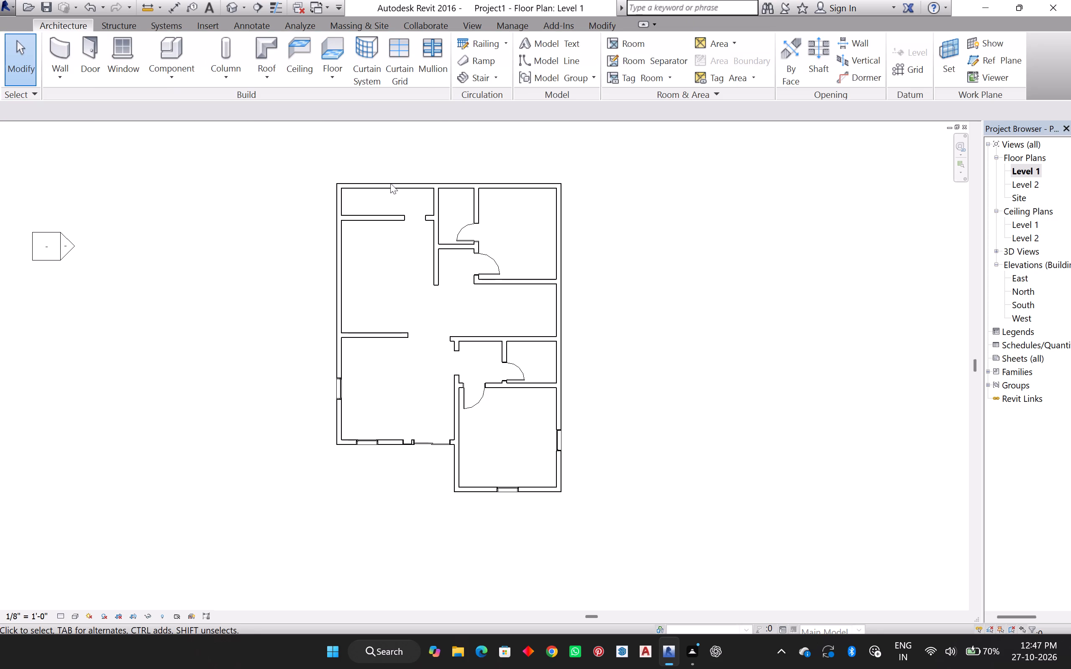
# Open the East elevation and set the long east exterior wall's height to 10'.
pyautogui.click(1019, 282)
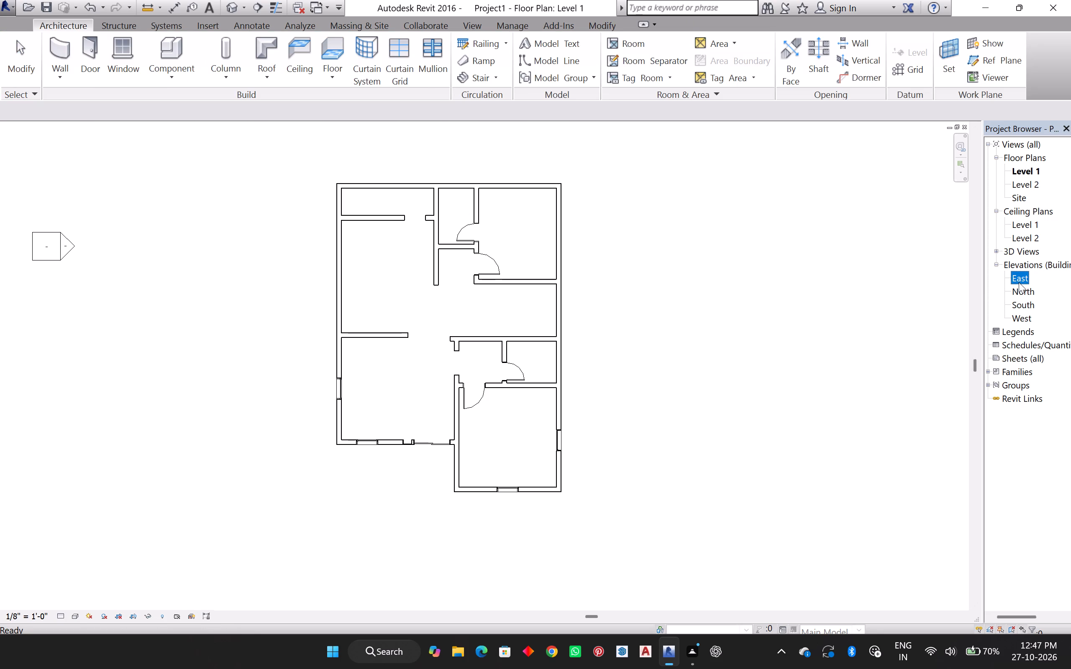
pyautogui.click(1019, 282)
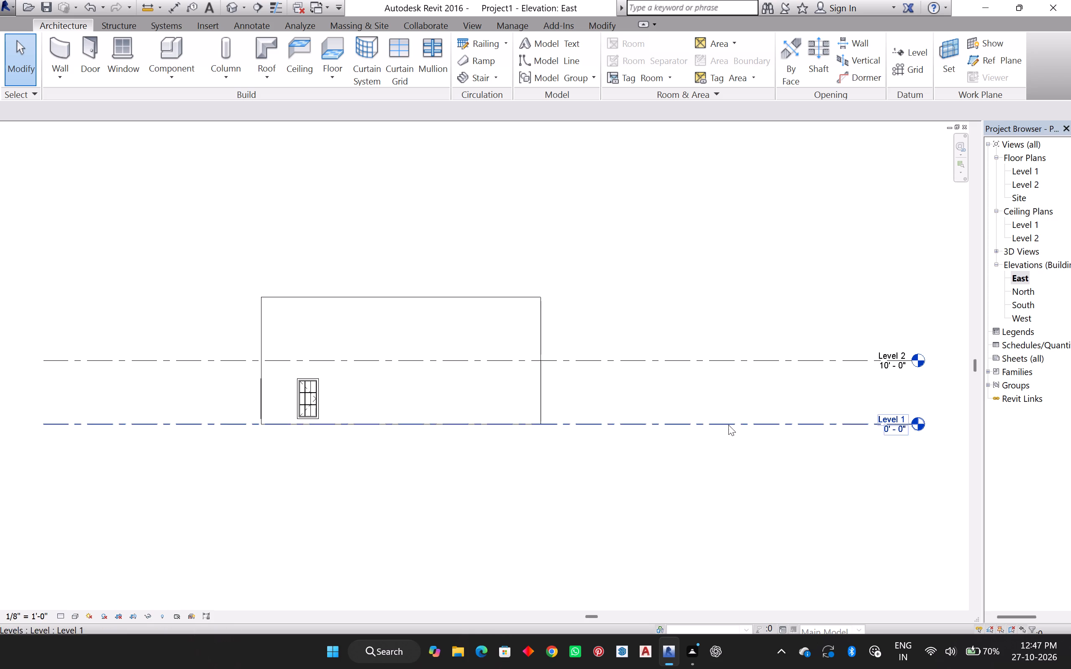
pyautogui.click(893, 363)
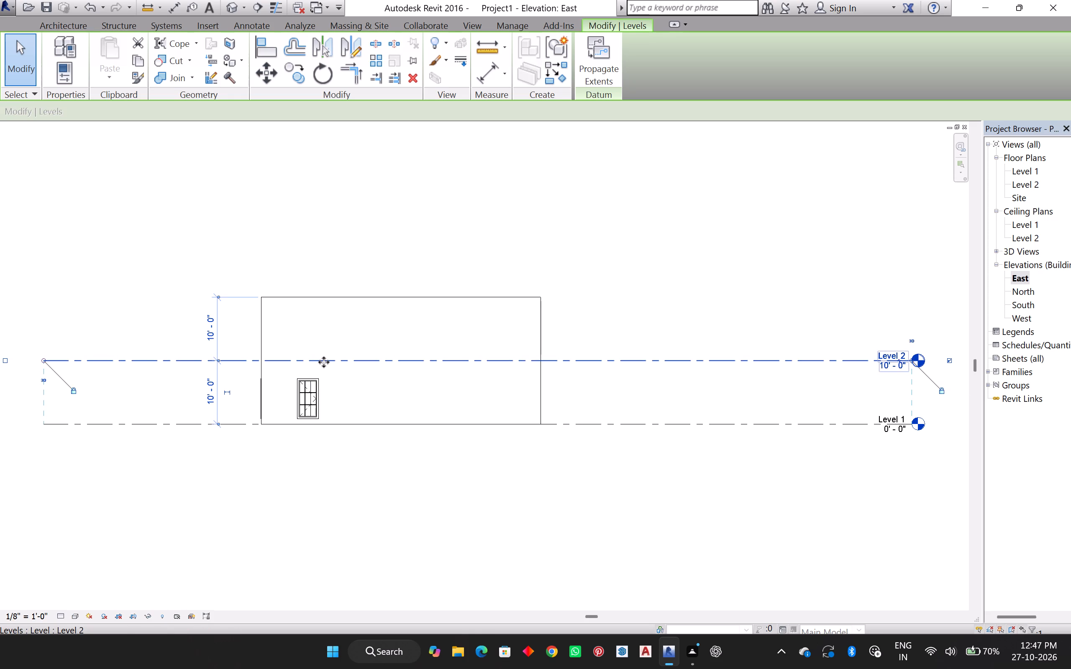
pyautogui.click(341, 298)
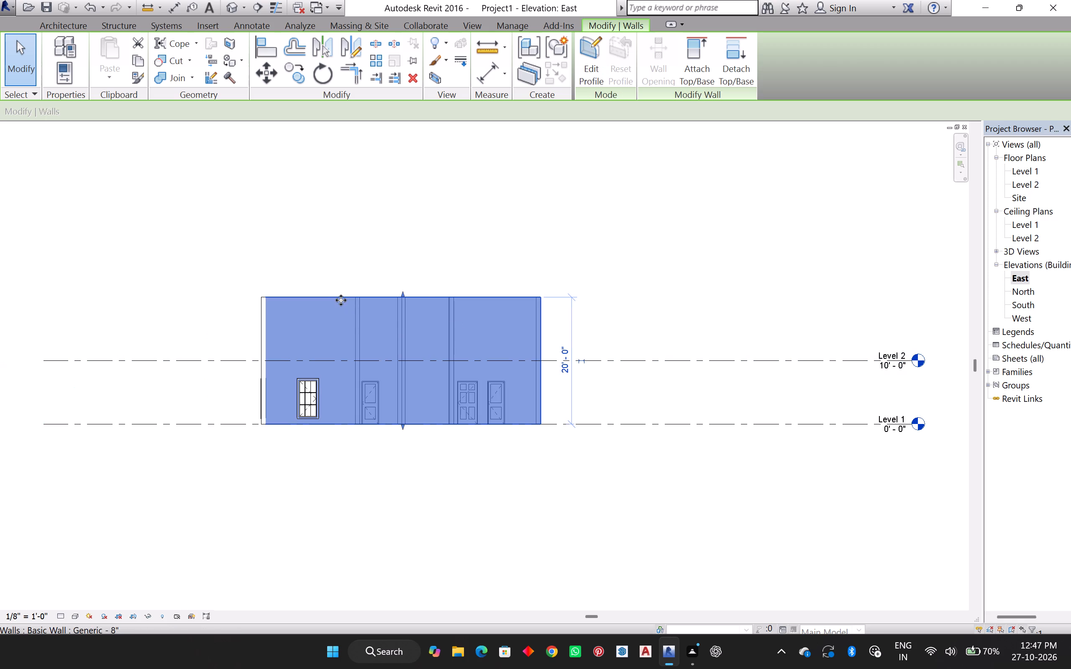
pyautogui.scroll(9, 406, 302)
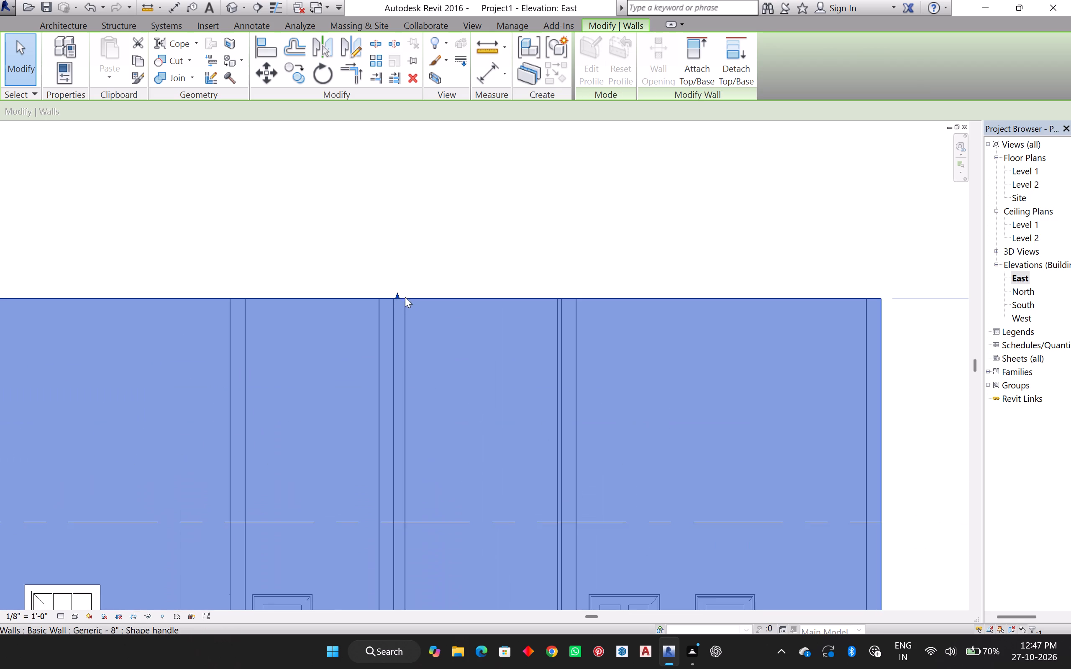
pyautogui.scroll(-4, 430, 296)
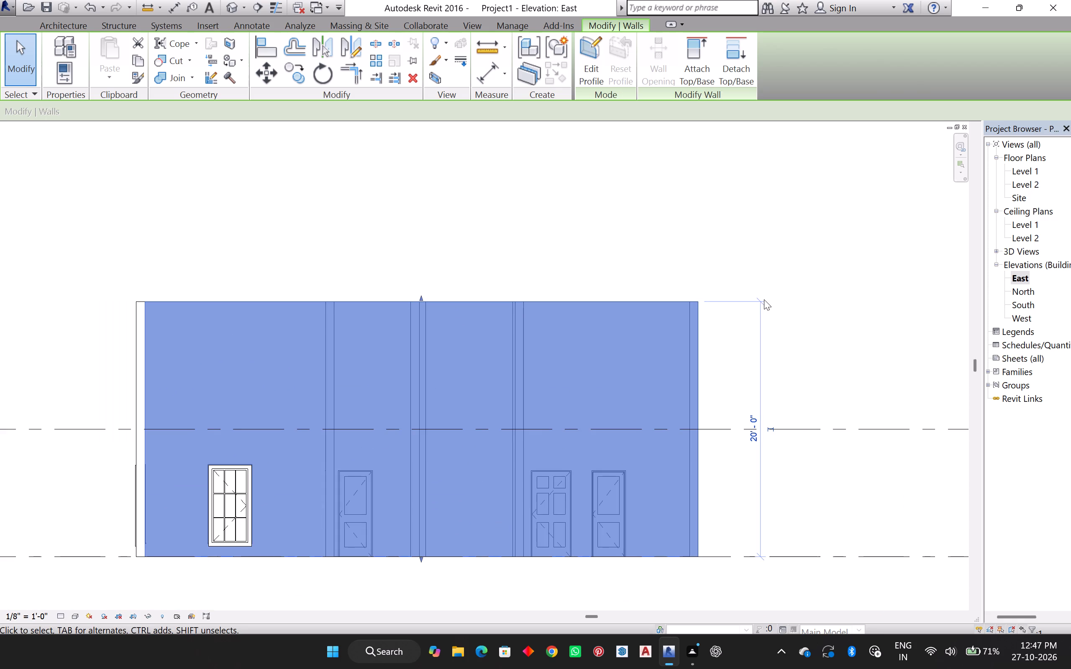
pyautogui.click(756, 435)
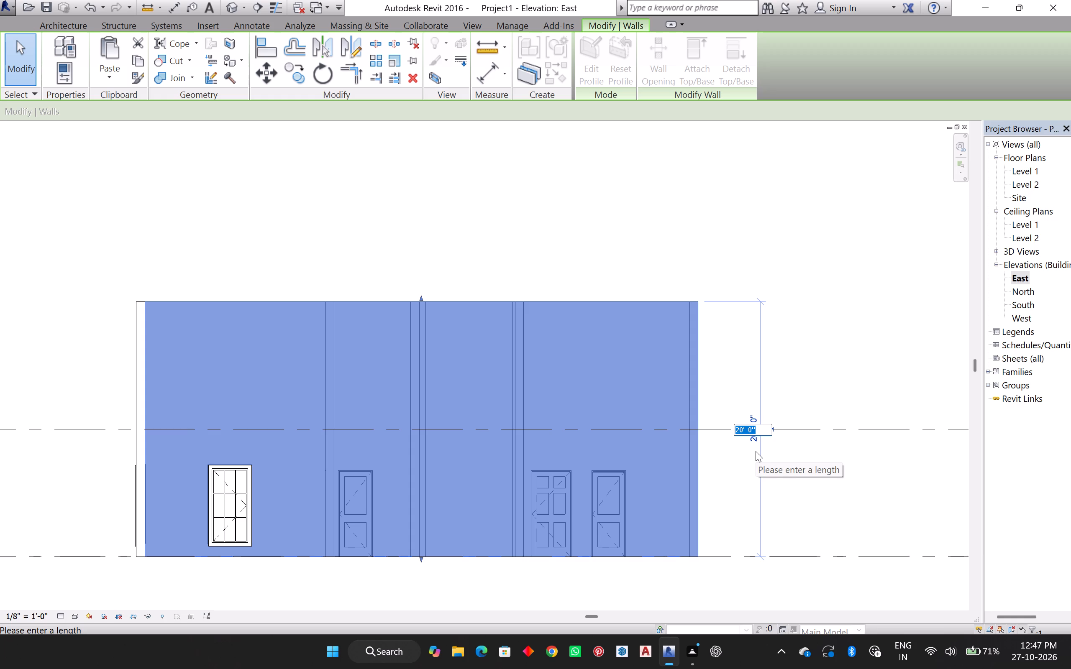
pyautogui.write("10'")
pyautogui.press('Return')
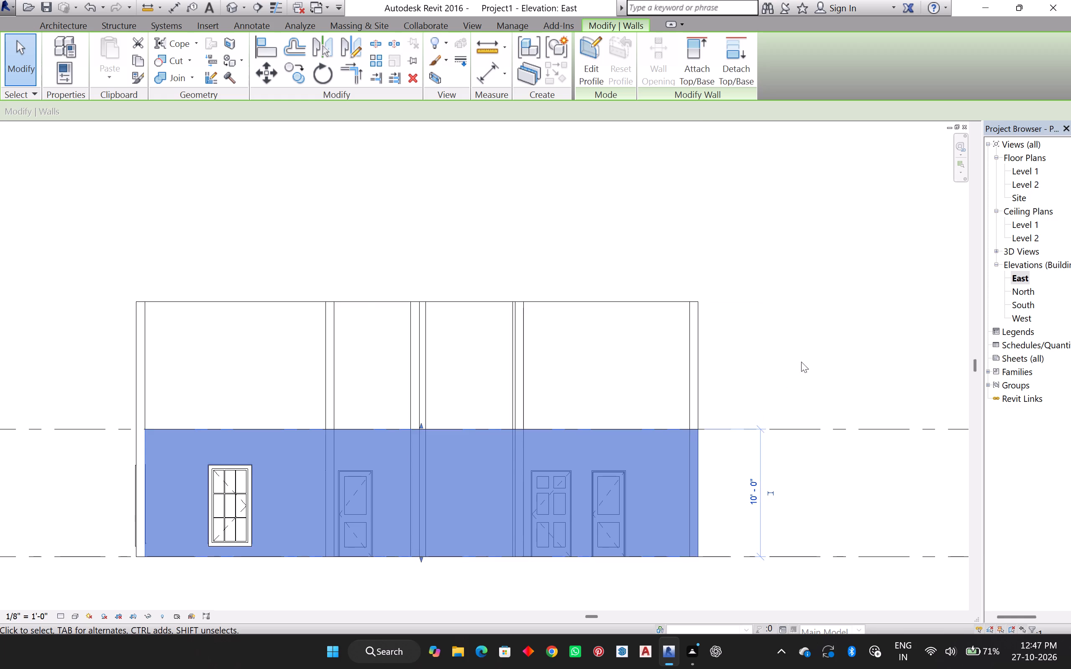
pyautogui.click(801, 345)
# Examine the east wall's height against the other walls in the elevation and from several angles in the default 3D view.
pyautogui.scroll(-4, 780, 359)
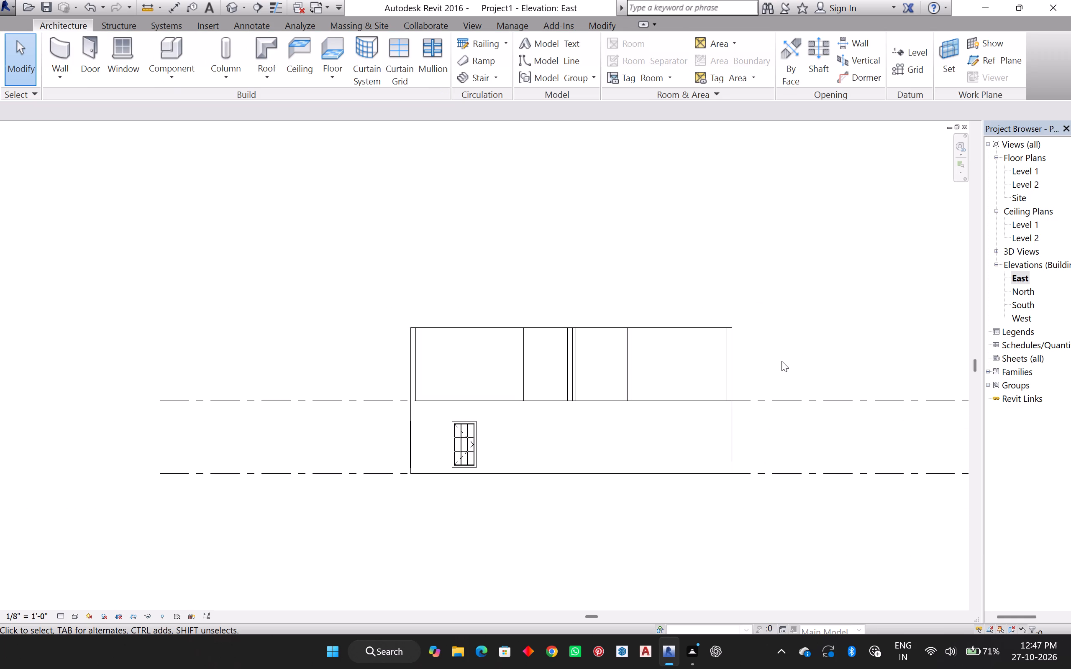
pyautogui.scroll(3, 781, 361)
pyautogui.scroll(-1, 781, 361)
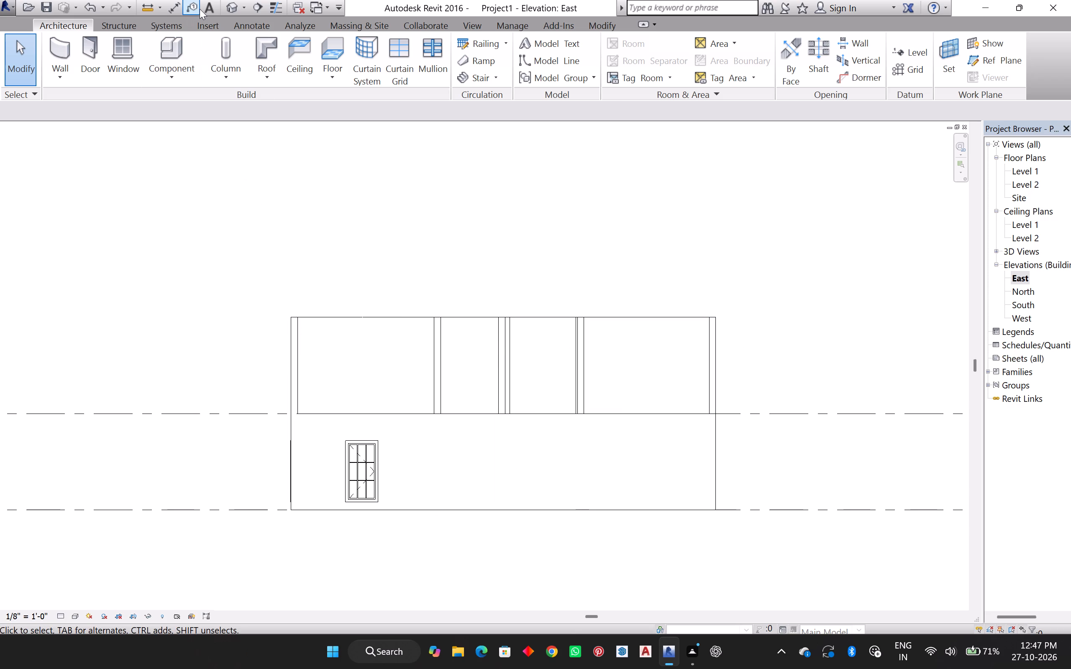
pyautogui.click(235, 2)
pyautogui.moveTo(557, 440); pyautogui.dragTo(592, 299, button='middle')
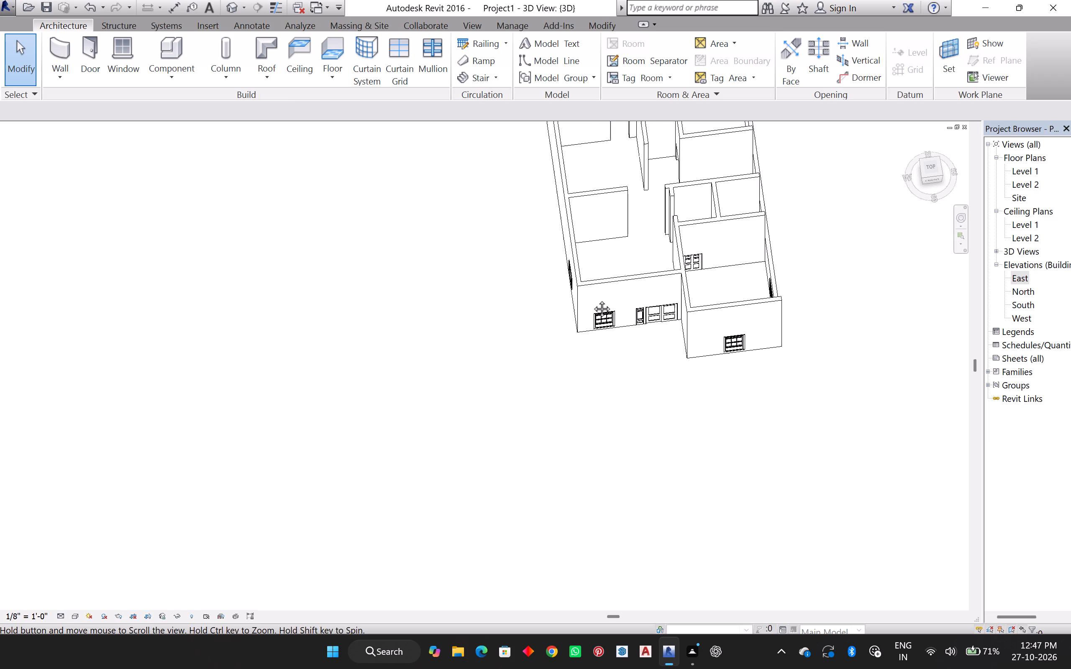
pyautogui.moveTo(592, 299); pyautogui.dragTo(523, 451, button='middle')
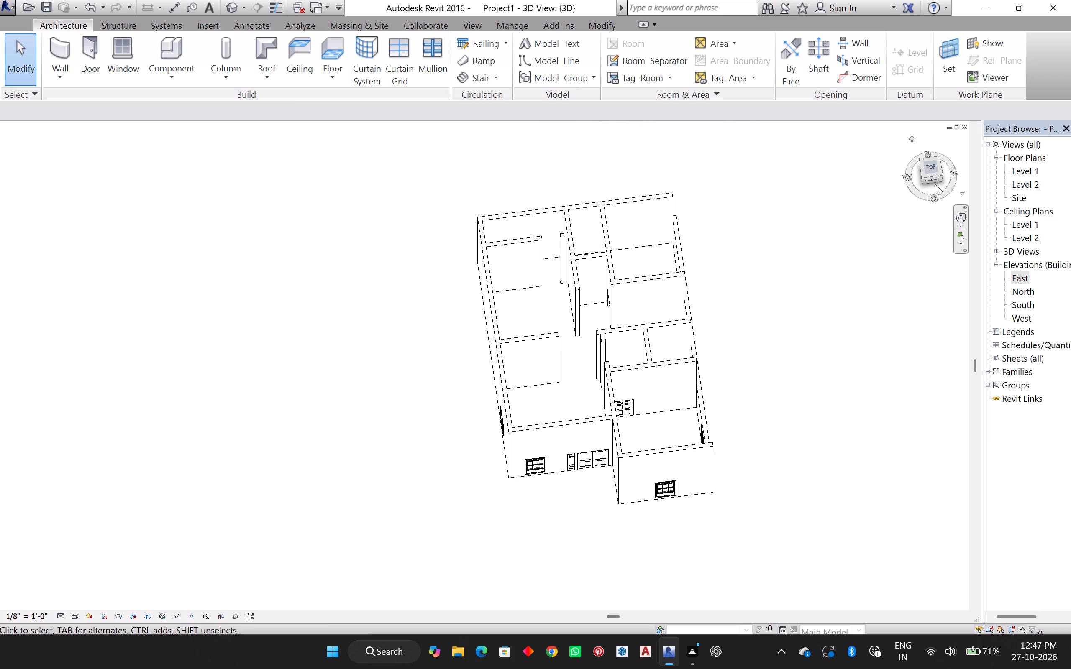
pyautogui.moveTo(936, 187); pyautogui.dragTo(930, 161, button='middle')
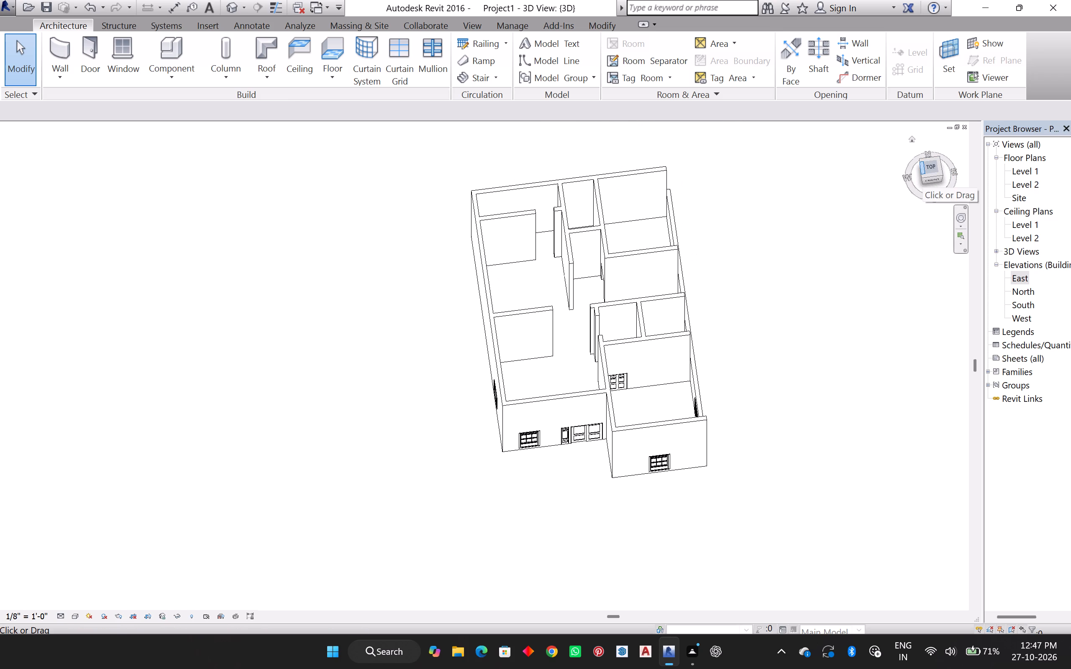
pyautogui.moveTo(922, 171); pyautogui.dragTo(912, 133, button='middle')
pyautogui.moveTo(908, 174); pyautogui.dragTo(900, 144, button='middle')
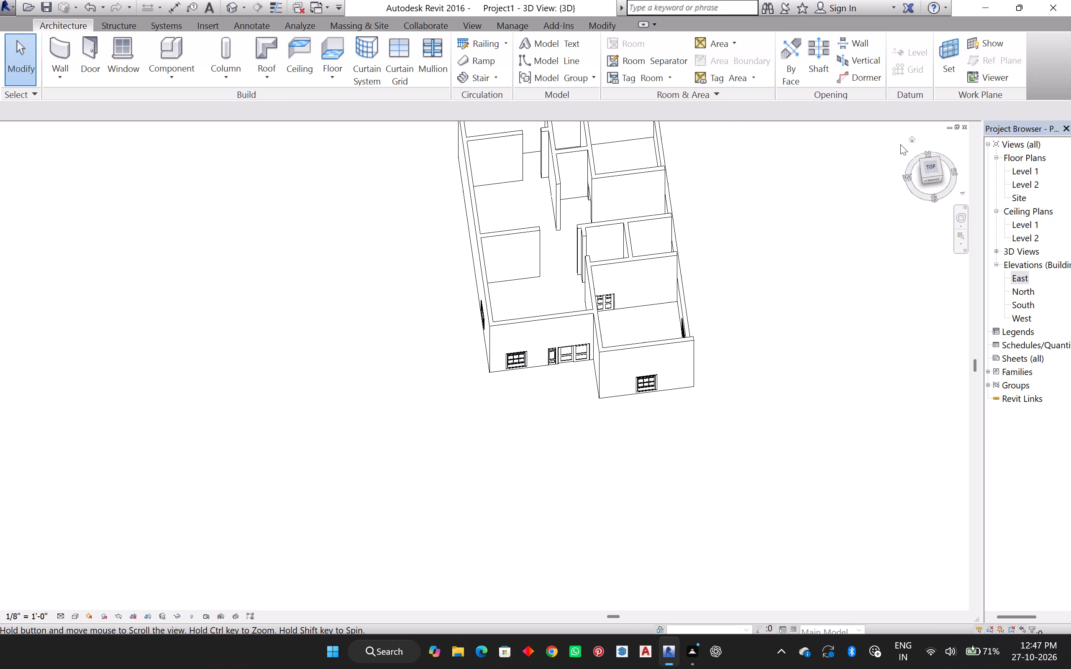
pyautogui.moveTo(900, 144); pyautogui.dragTo(851, 234, button='middle')
pyautogui.scroll(5, 598, 475)
pyautogui.scroll(-4, 593, 506)
pyautogui.scroll(-1, 425, 487)
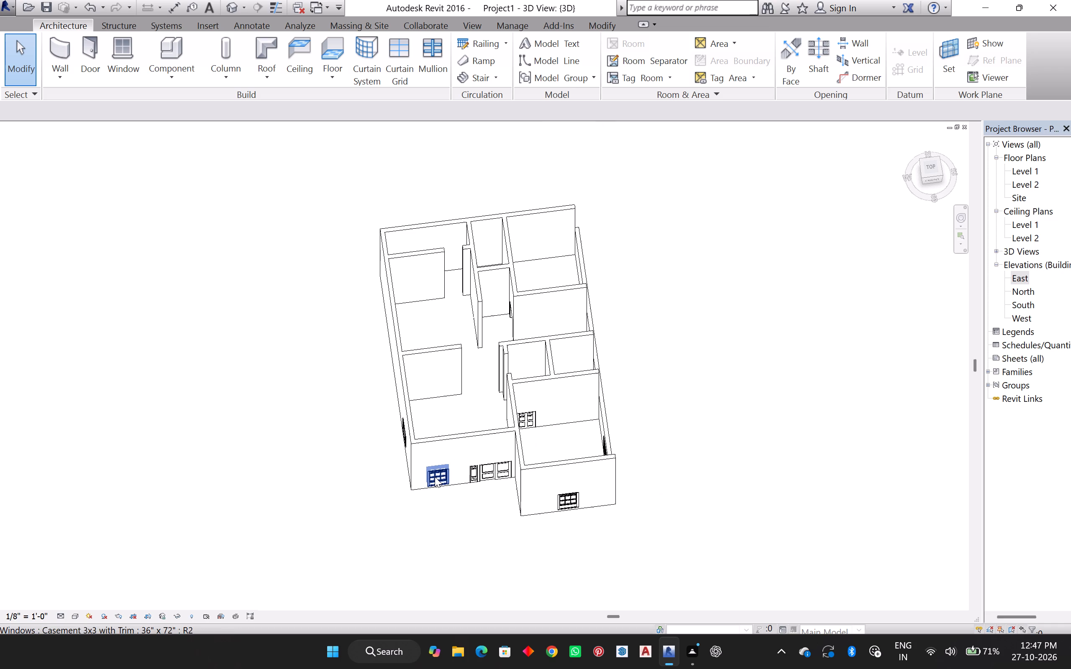
pyautogui.keyDown('shift'); pyautogui.moveTo(430, 461); pyautogui.dragTo(581, 301, button='middle'); pyautogui.keyUp('shift')
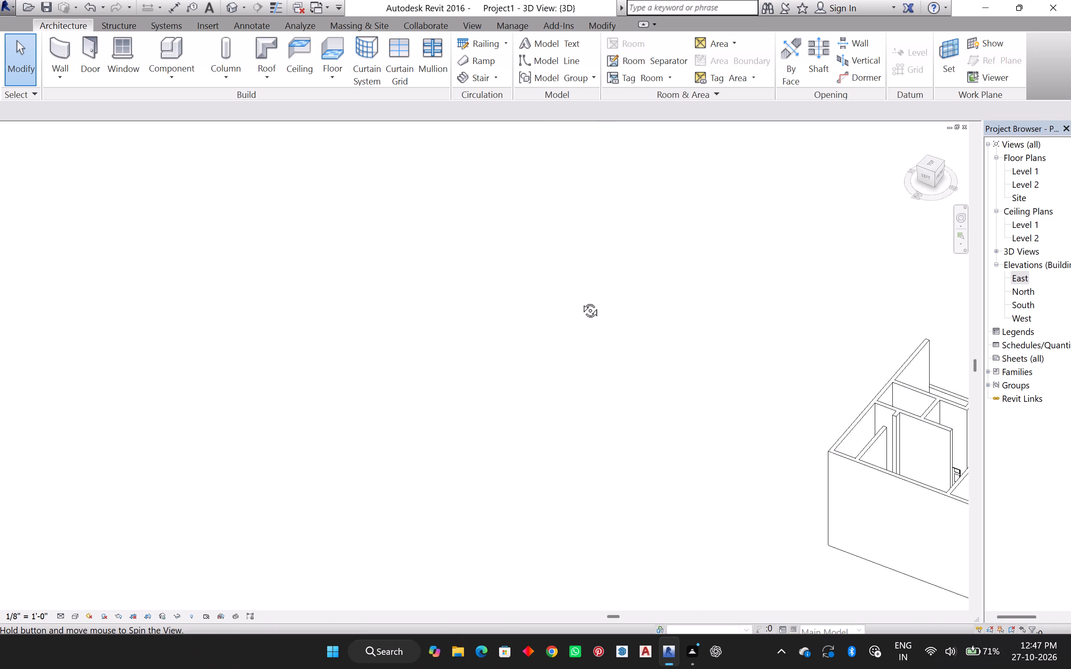
pyautogui.keyDown('shift'); pyautogui.moveTo(581, 301); pyautogui.dragTo(297, 280, button='middle'); pyautogui.keyUp('shift')
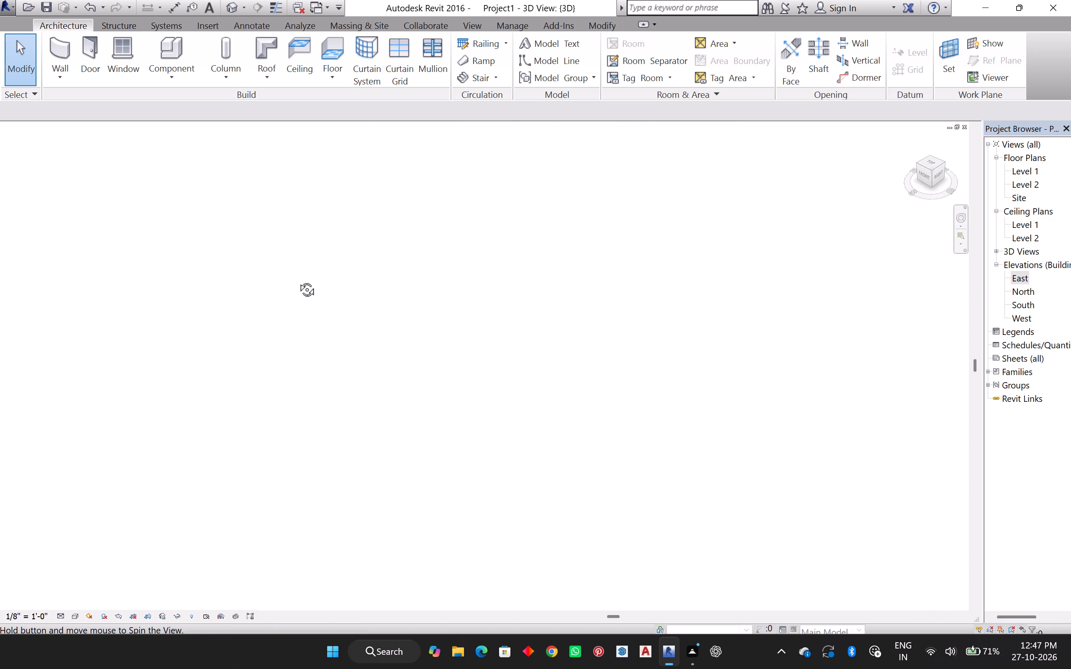
pyautogui.keyDown('shift'); pyautogui.moveTo(297, 280); pyautogui.dragTo(299, 433, button='middle'); pyautogui.keyUp('shift')
pyautogui.scroll(-8, 305, 467)
pyautogui.scroll(-1, 428, 358)
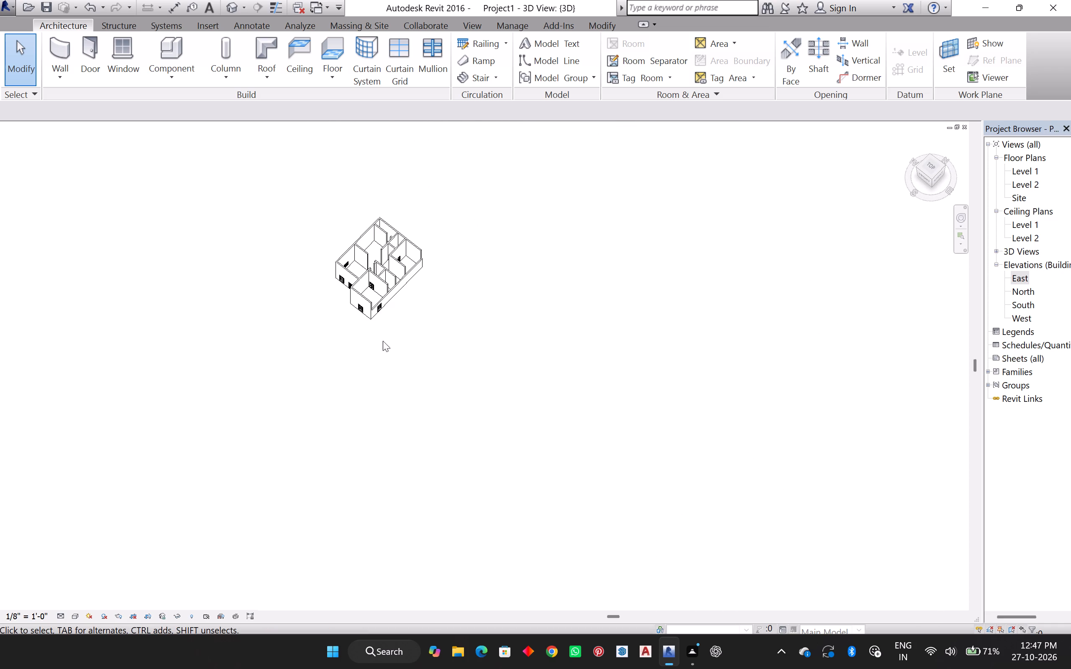
pyautogui.scroll(5, 361, 256)
pyautogui.scroll(4, 366, 324)
pyautogui.scroll(3, 356, 360)
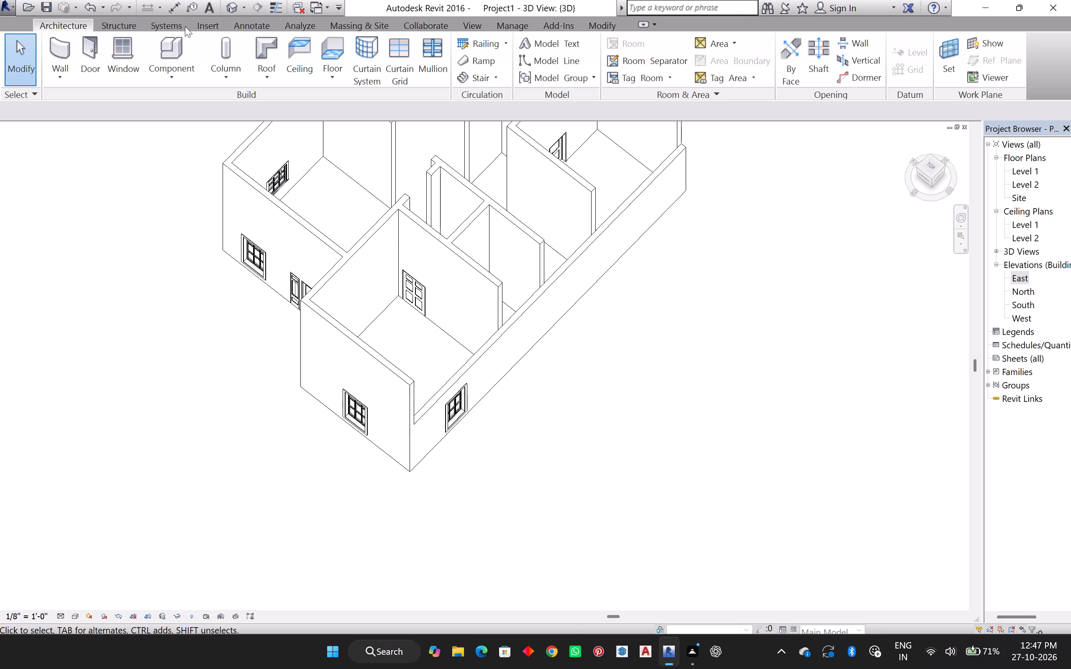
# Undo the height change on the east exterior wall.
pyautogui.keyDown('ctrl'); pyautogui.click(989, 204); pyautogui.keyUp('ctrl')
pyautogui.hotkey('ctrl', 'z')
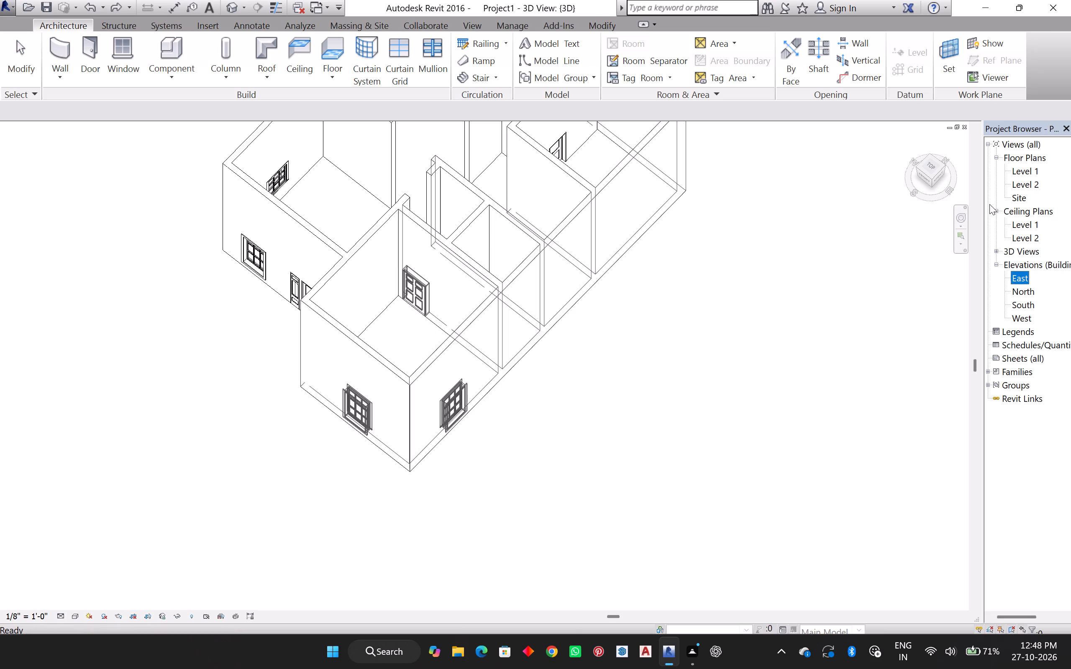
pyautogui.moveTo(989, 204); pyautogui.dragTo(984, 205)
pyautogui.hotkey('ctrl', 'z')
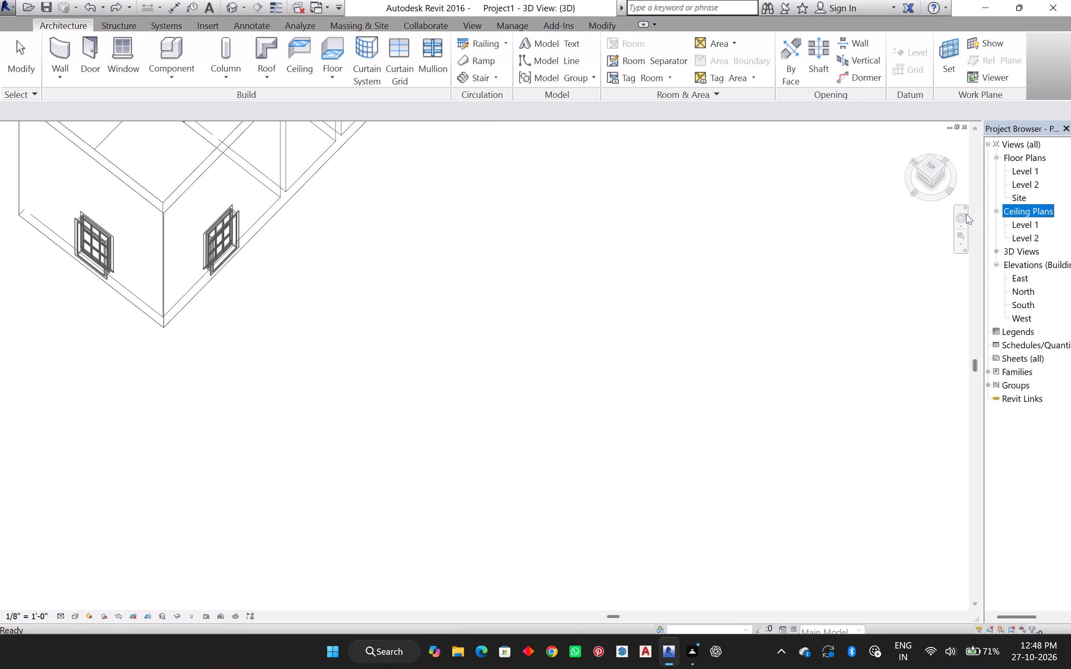
# Open the Level 1 floor plan.
pyautogui.doubleClick(1018, 171)
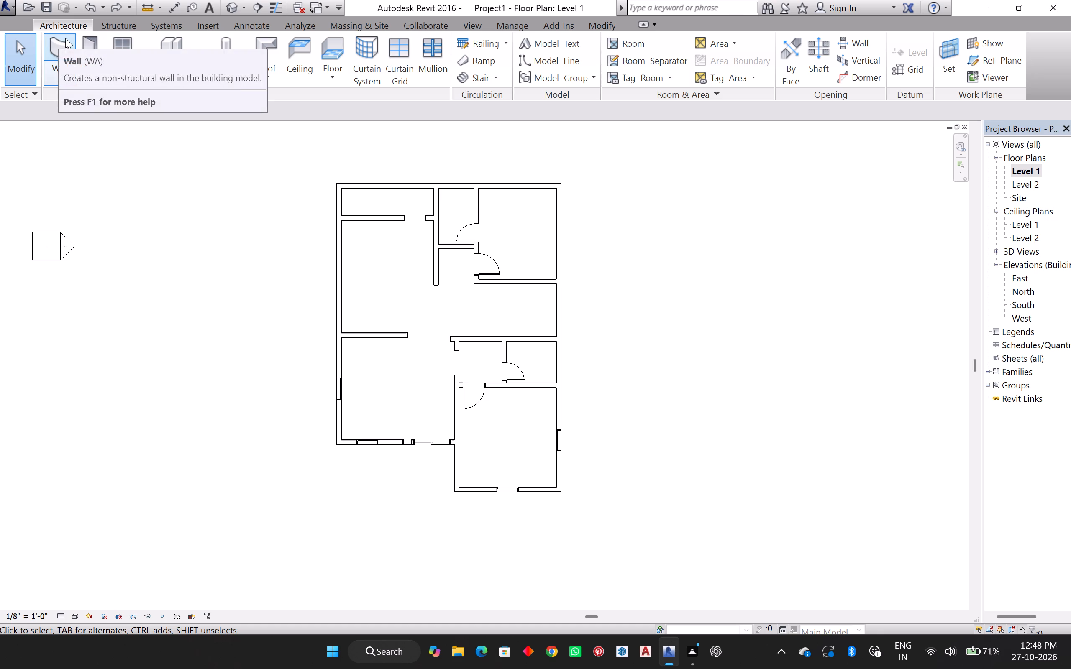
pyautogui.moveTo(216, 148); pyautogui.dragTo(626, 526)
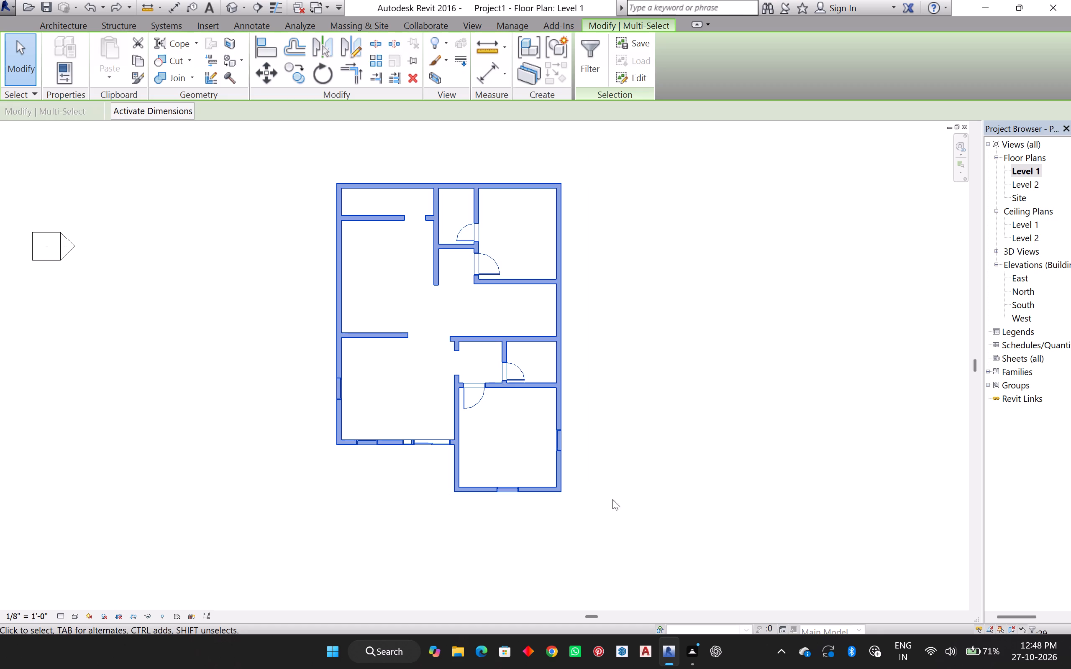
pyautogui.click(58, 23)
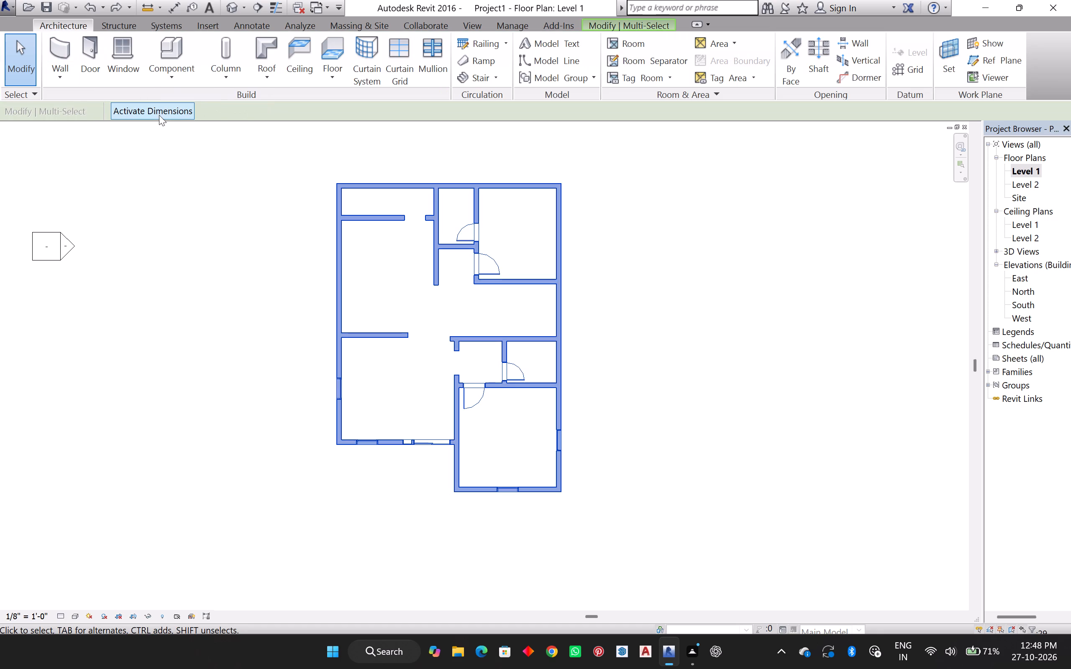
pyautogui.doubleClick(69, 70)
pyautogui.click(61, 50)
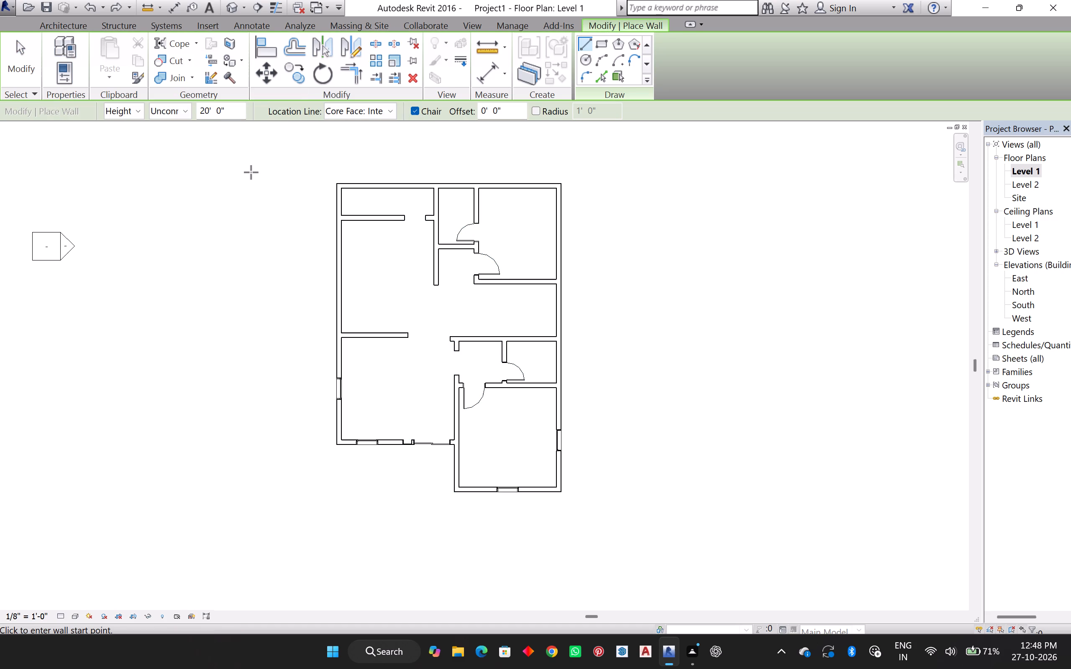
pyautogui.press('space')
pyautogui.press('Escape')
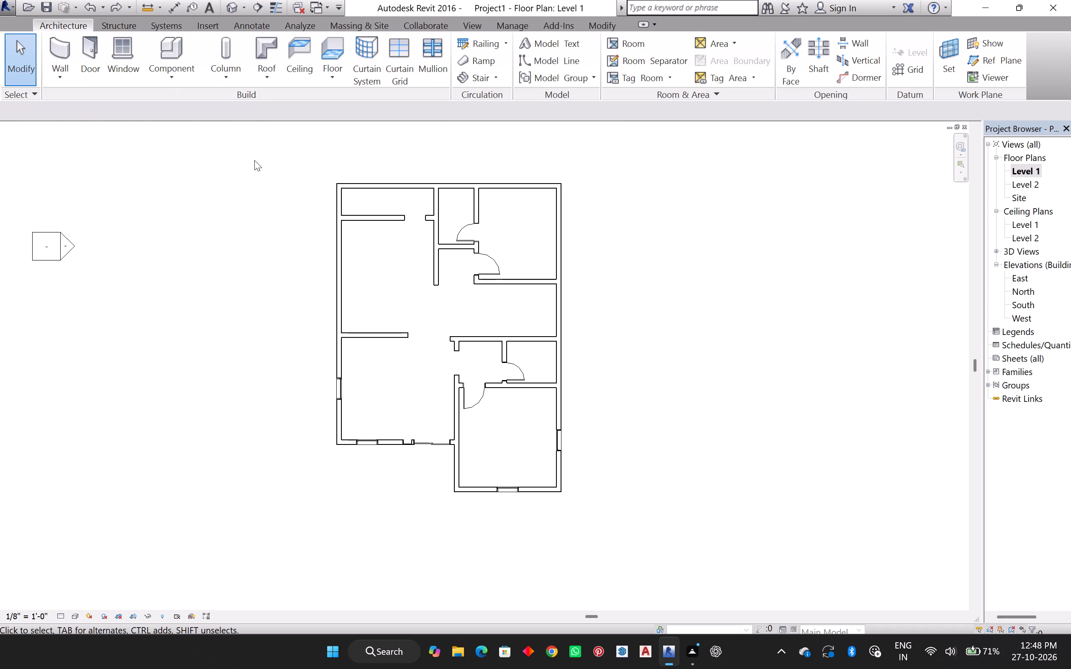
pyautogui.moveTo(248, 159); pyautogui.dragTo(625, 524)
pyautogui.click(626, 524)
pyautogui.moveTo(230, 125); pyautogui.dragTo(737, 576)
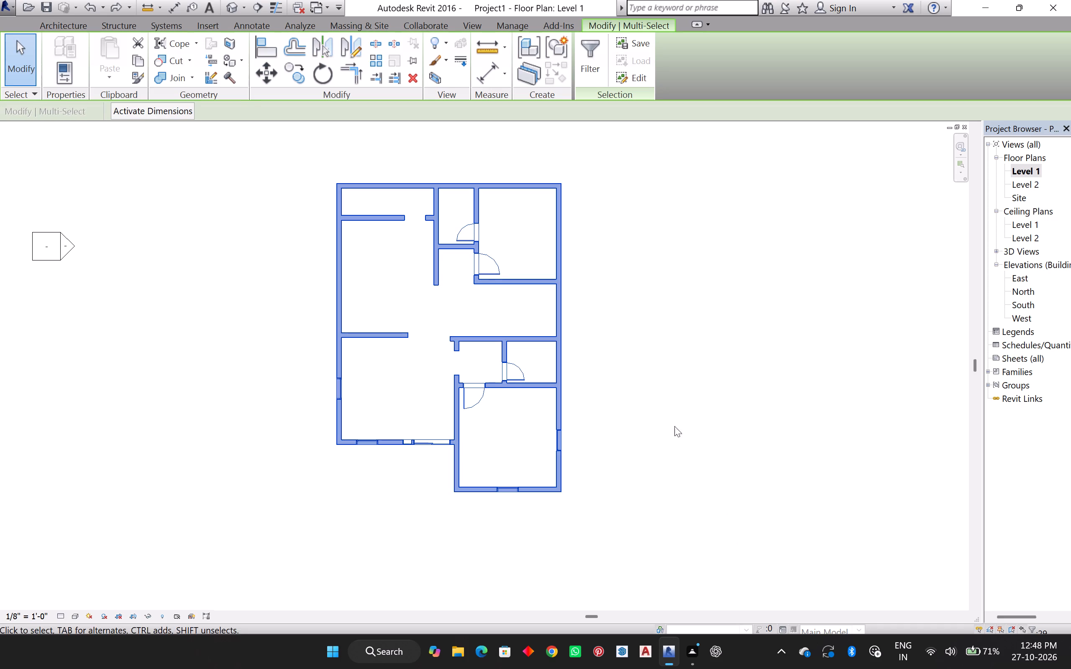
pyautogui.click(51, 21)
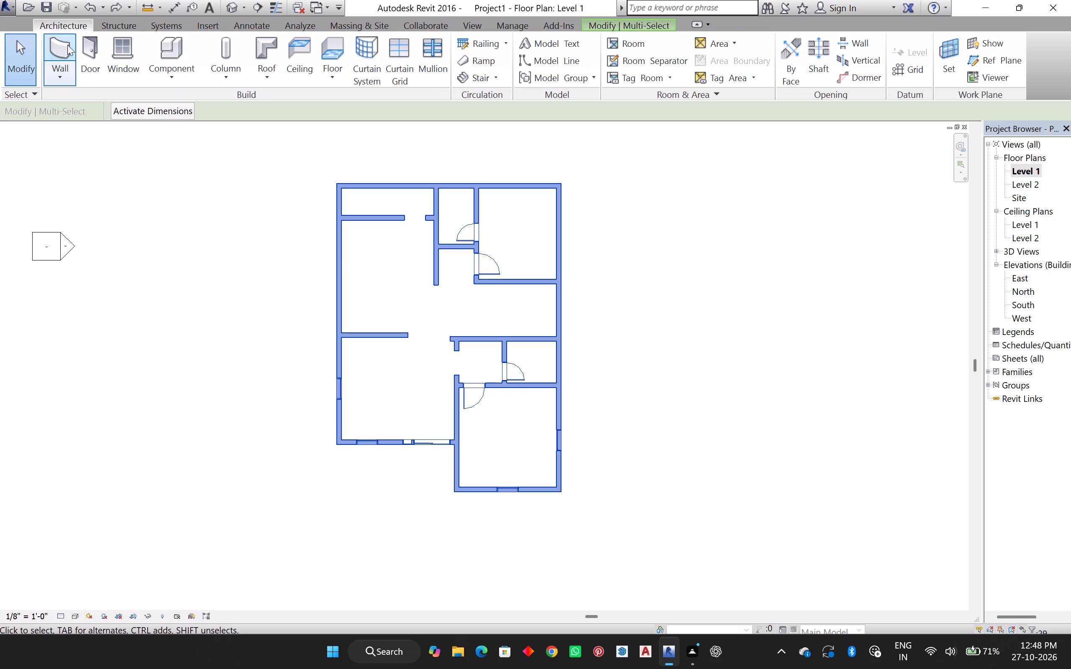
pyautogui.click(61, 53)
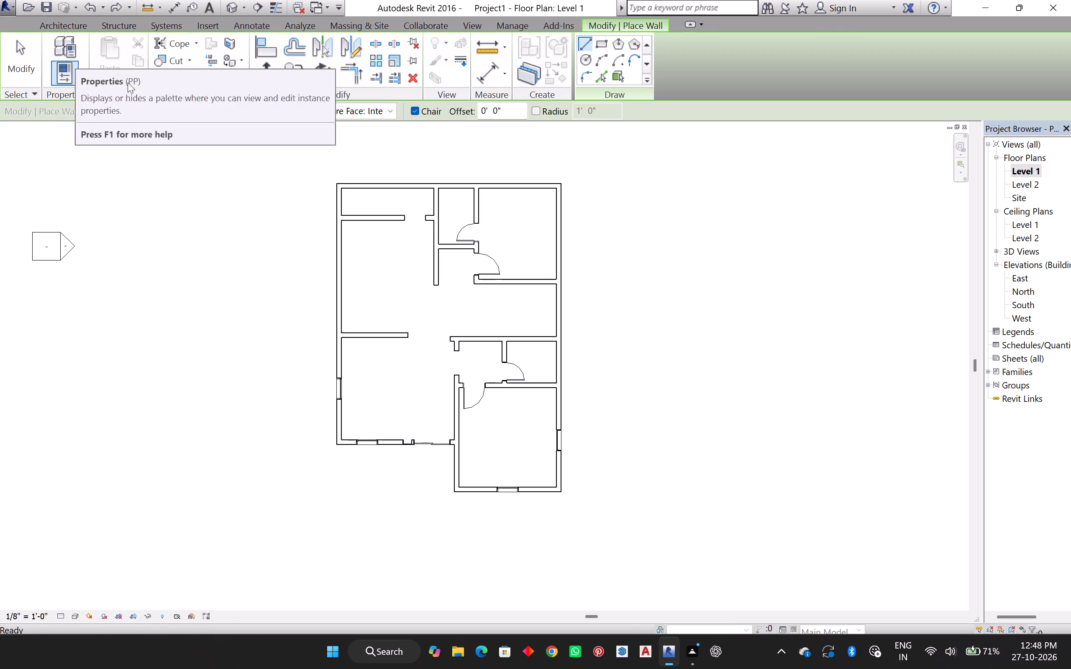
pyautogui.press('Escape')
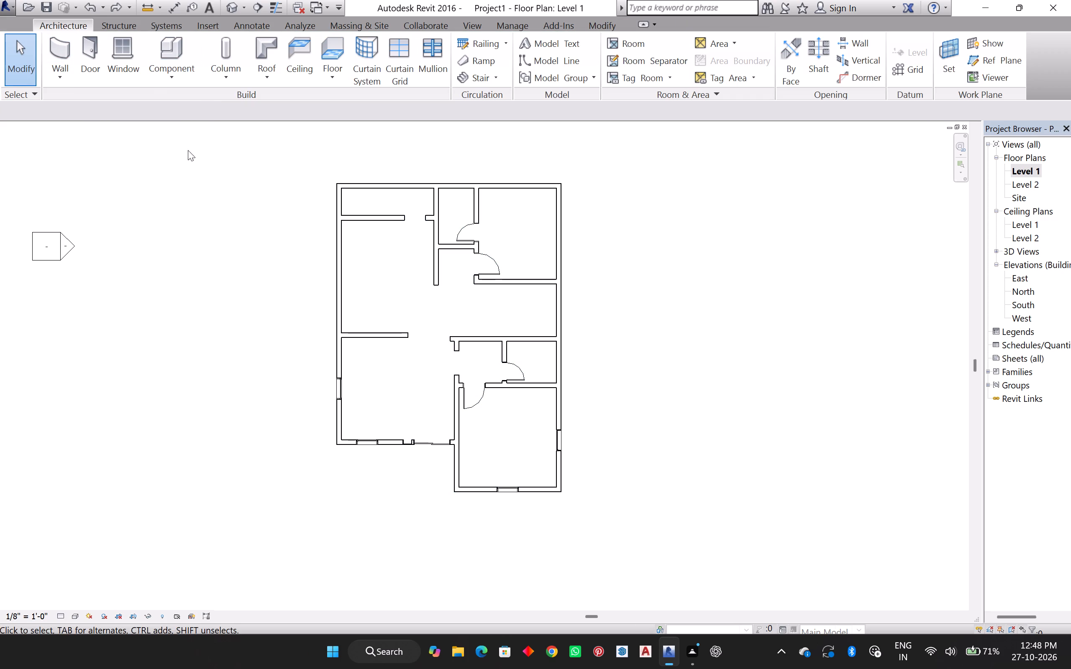
# Select the whole building in plan, start the Wall command and set its unconnected height to 10'.
pyautogui.moveTo(251, 130); pyautogui.dragTo(715, 585)
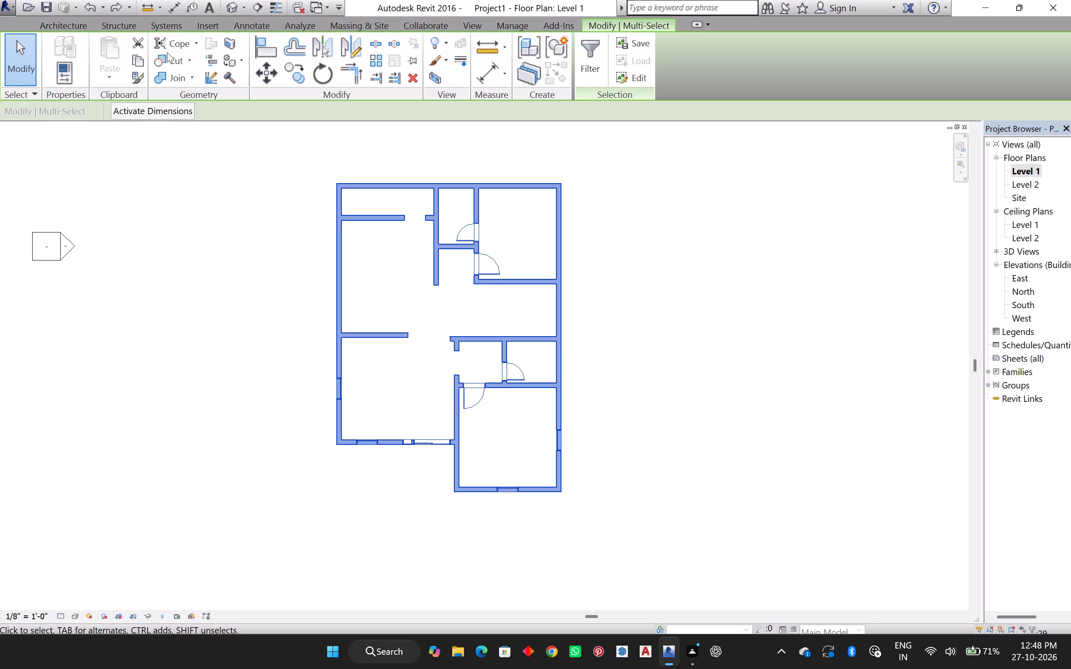
pyautogui.click(82, 27)
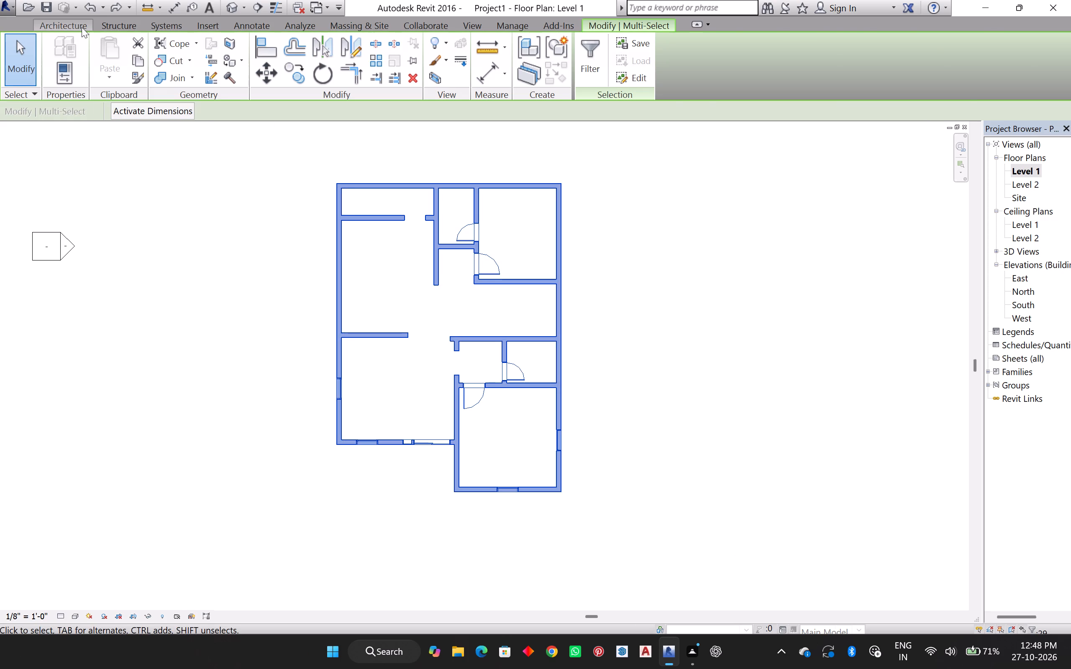
pyautogui.click(54, 58)
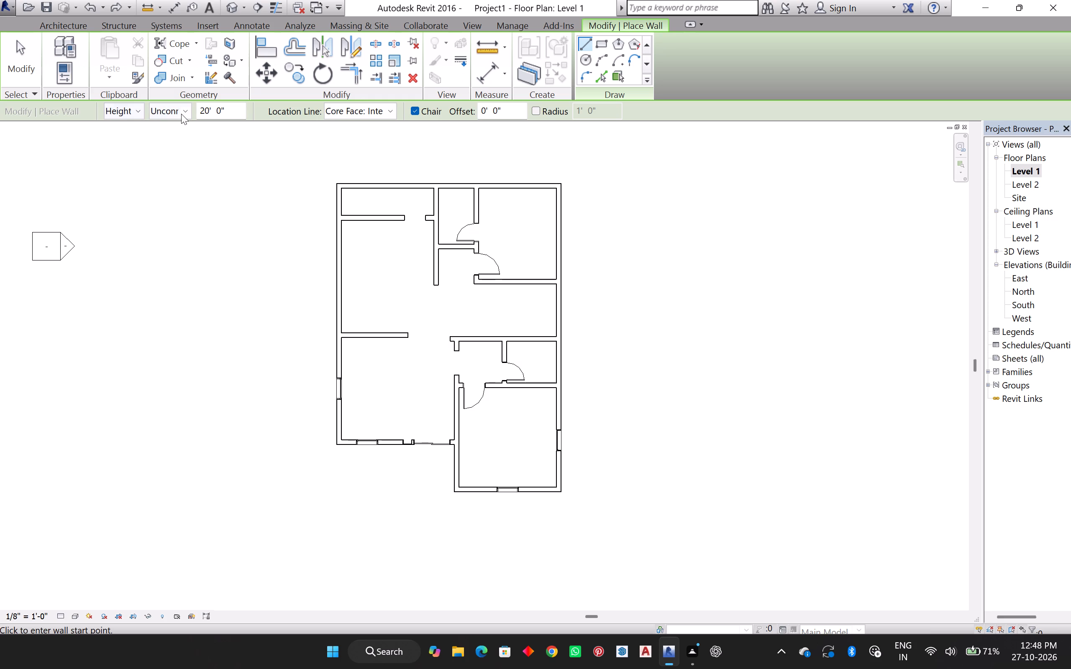
pyautogui.moveTo(211, 112); pyautogui.dragTo(201, 107)
pyautogui.moveTo(201, 107); pyautogui.dragTo(196, 100)
pyautogui.write('10')
pyautogui.press("'")
pyautogui.press('Return')
# Examine the building's wall heights from several angles in the default 3D view.
pyautogui.click(231, 3)
pyautogui.scroll(-3, 466, 464)
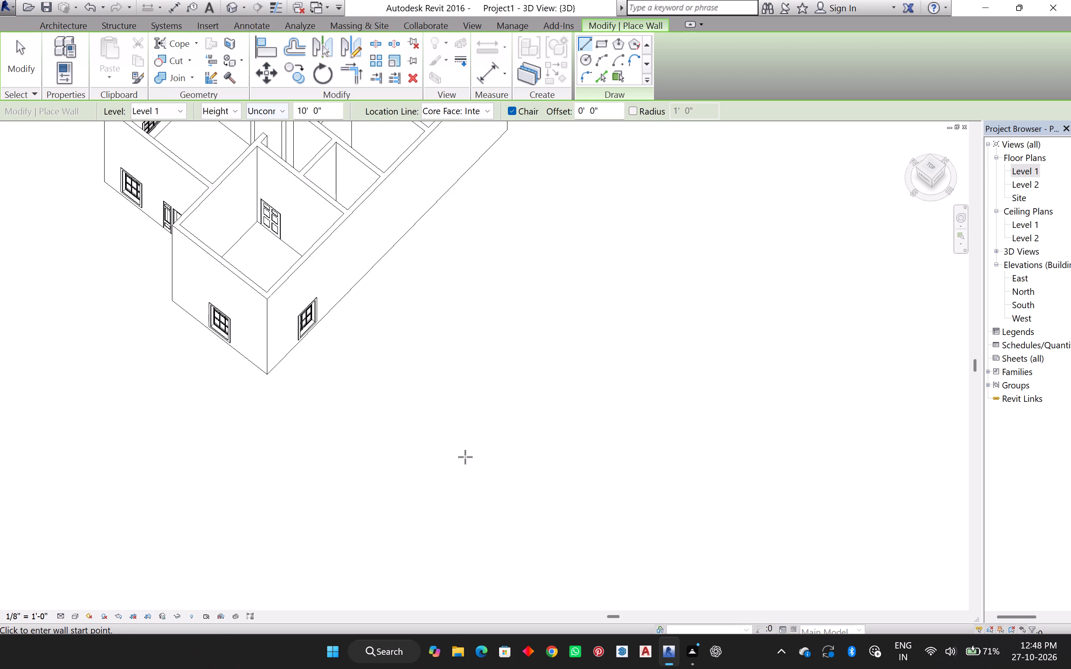
pyautogui.scroll(-5, 464, 452)
pyautogui.keyDown('shift'); pyautogui.moveTo(436, 365); pyautogui.dragTo(574, 186, button='middle'); pyautogui.keyUp('shift')
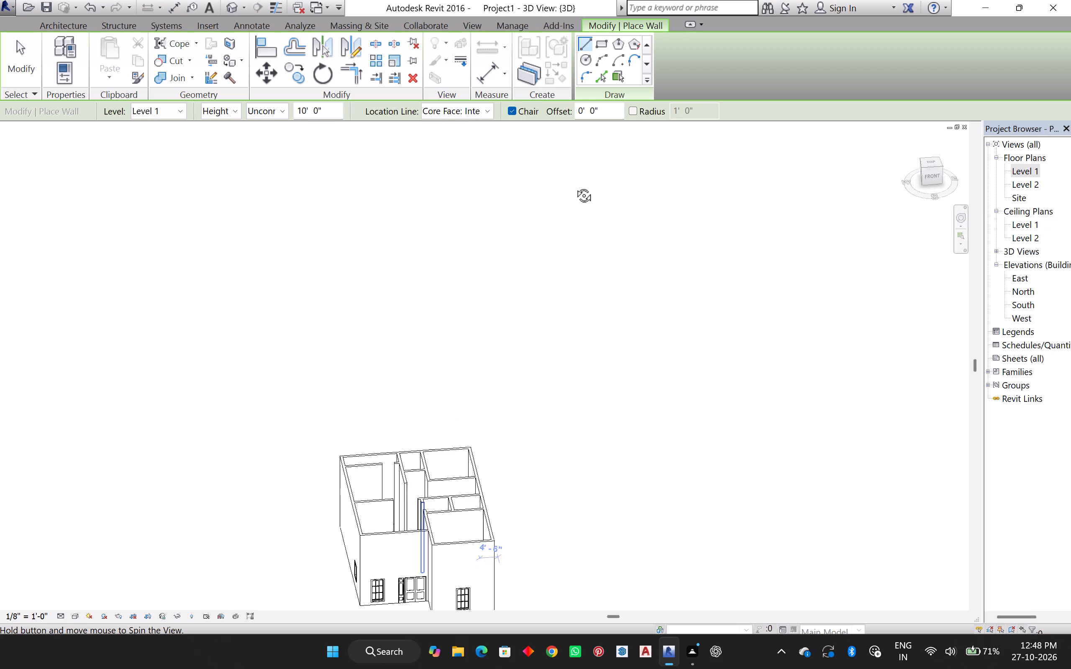
pyautogui.keyDown('shift'); pyautogui.moveTo(574, 186); pyautogui.dragTo(670, 87, button='middle'); pyautogui.keyUp('shift')
pyautogui.keyDown('shift'); pyautogui.middleClick(670, 87); pyautogui.keyUp('shift')
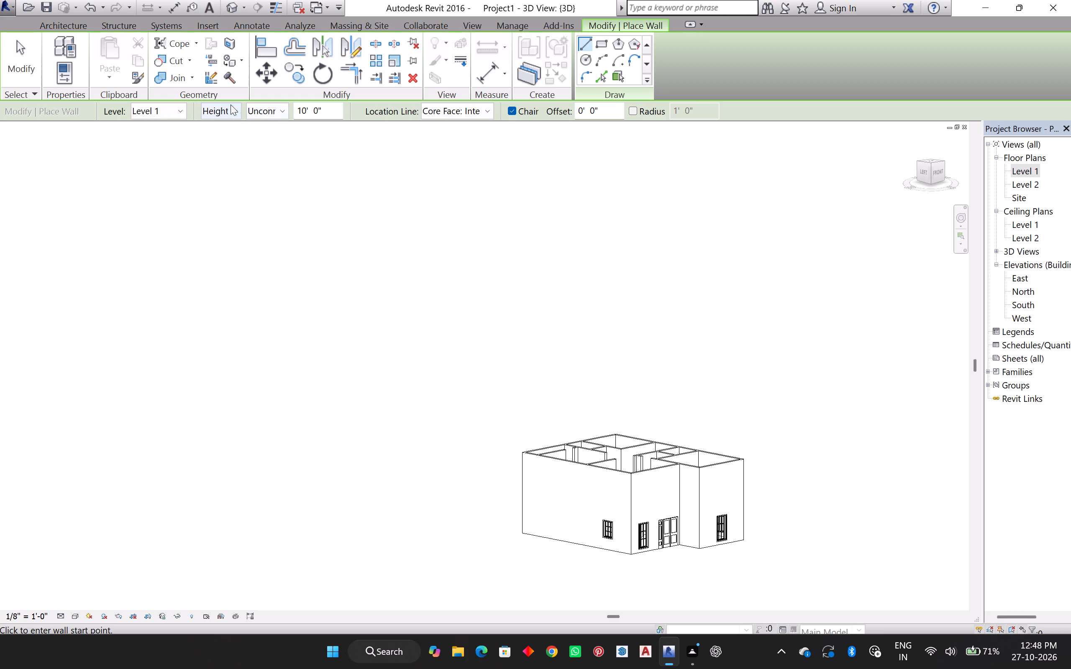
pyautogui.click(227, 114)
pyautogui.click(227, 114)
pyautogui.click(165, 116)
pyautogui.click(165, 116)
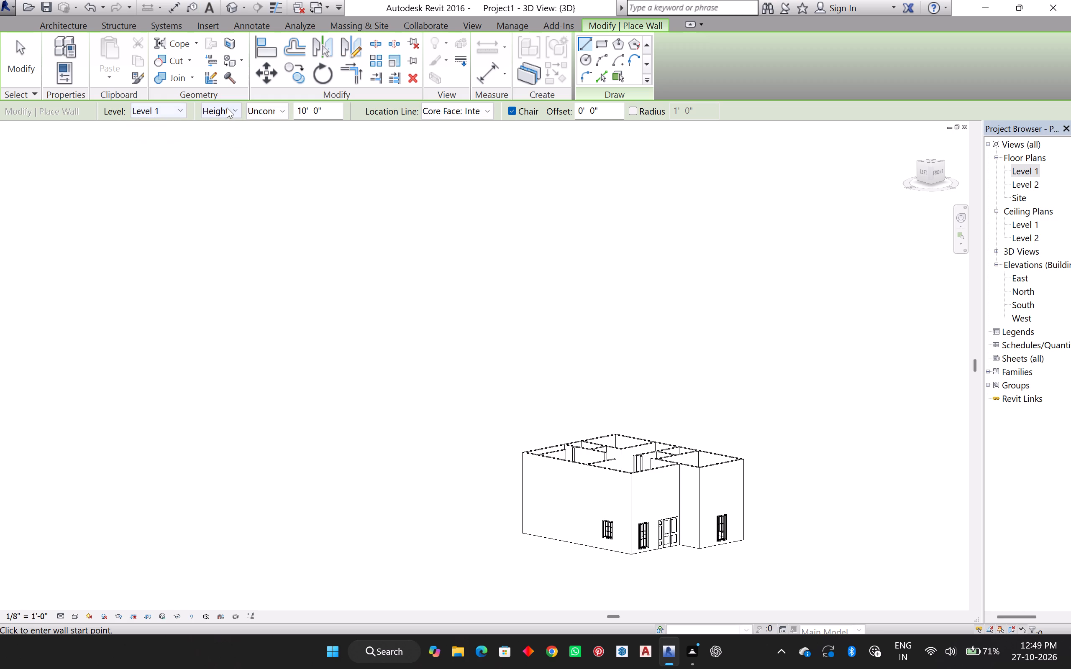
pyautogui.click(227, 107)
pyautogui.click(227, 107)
# Examine the exterior windows, double door and side lite against the wall height in 3D, both up close and overall.
pyautogui.scroll(-4, 392, 255)
pyautogui.scroll(4, 445, 347)
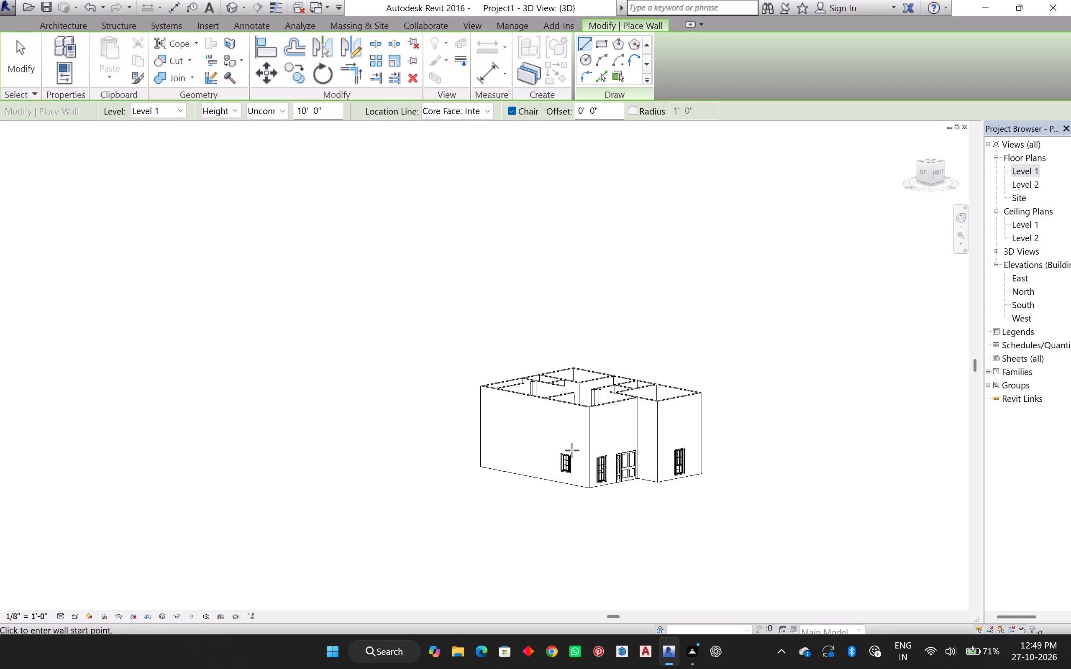
pyautogui.scroll(5, 624, 469)
pyautogui.scroll(10, 590, 507)
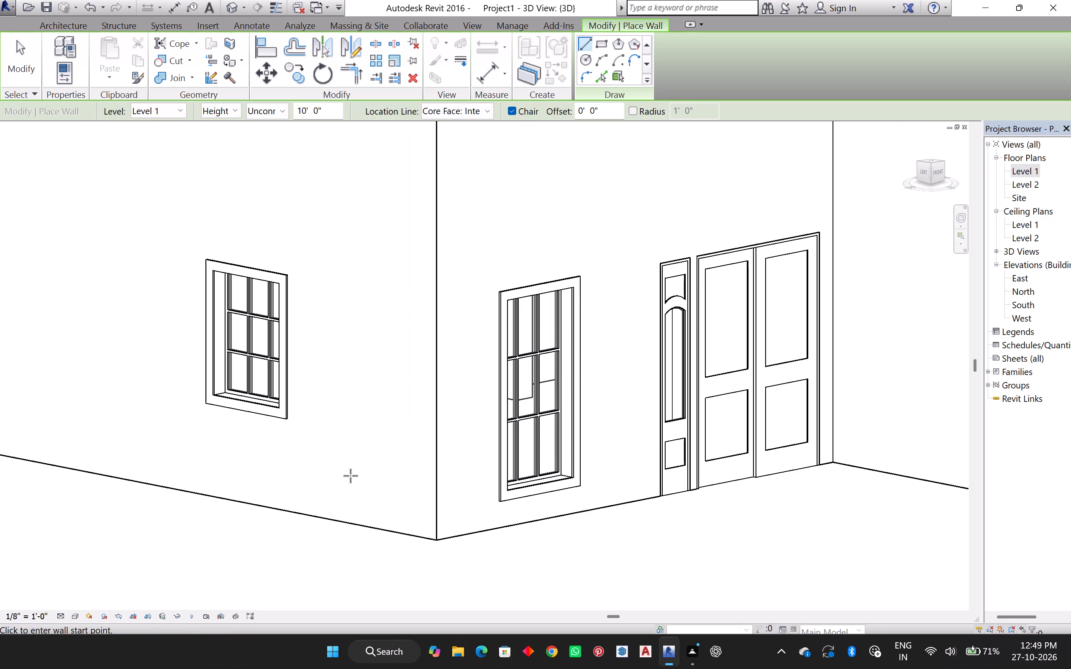
pyautogui.scroll(-4, 336, 473)
pyautogui.scroll(-3, 819, 520)
pyautogui.scroll(2, 877, 444)
pyautogui.scroll(-1, 875, 445)
pyautogui.scroll(3, 872, 445)
pyautogui.scroll(5, 790, 422)
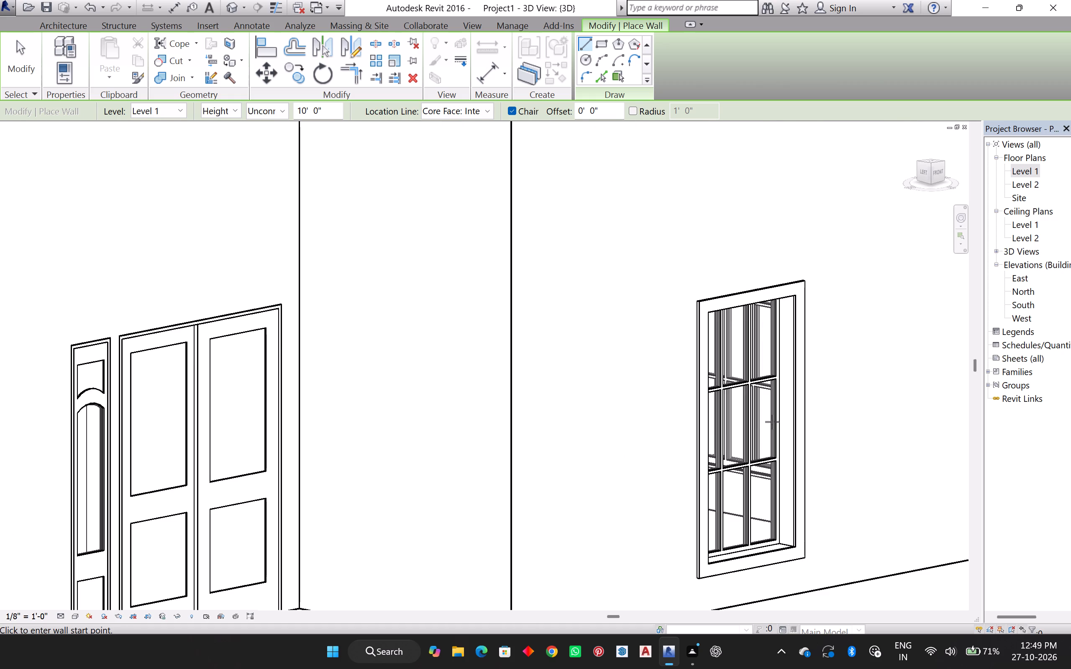
pyautogui.scroll(-8, 779, 407)
pyautogui.scroll(5, 466, 416)
pyautogui.scroll(3, 311, 429)
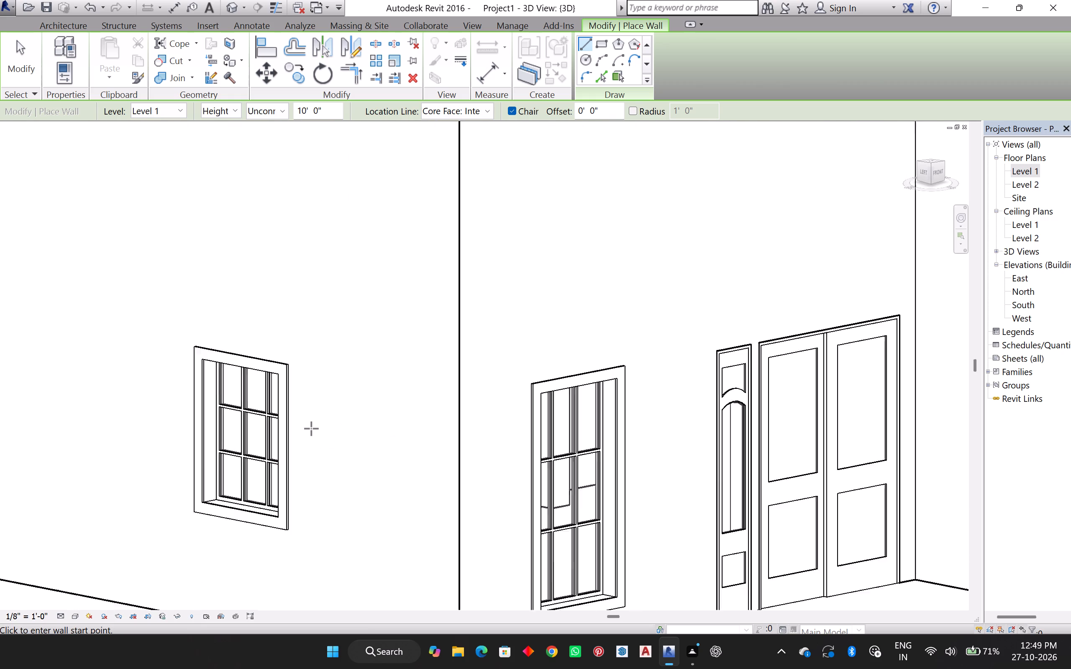
pyautogui.scroll(1, 311, 429)
pyautogui.scroll(-7, 315, 421)
pyautogui.moveTo(330, 475); pyautogui.dragTo(435, 426, button='middle')
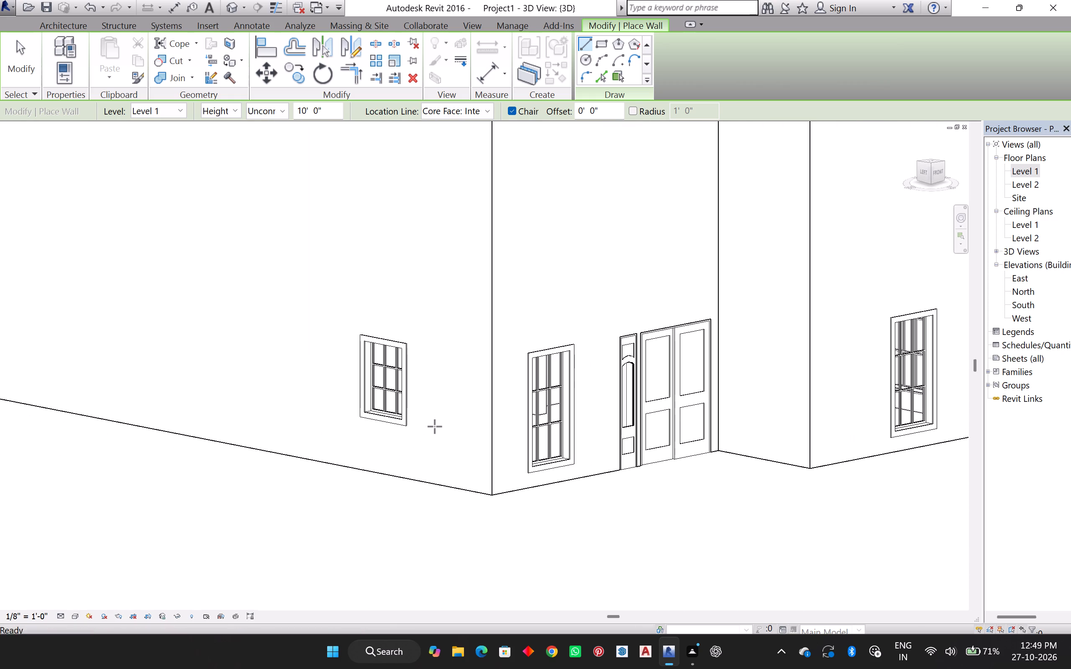
pyautogui.keyDown('shift'); pyautogui.moveTo(493, 401); pyautogui.dragTo(446, 386, button='middle'); pyautogui.keyUp('shift')
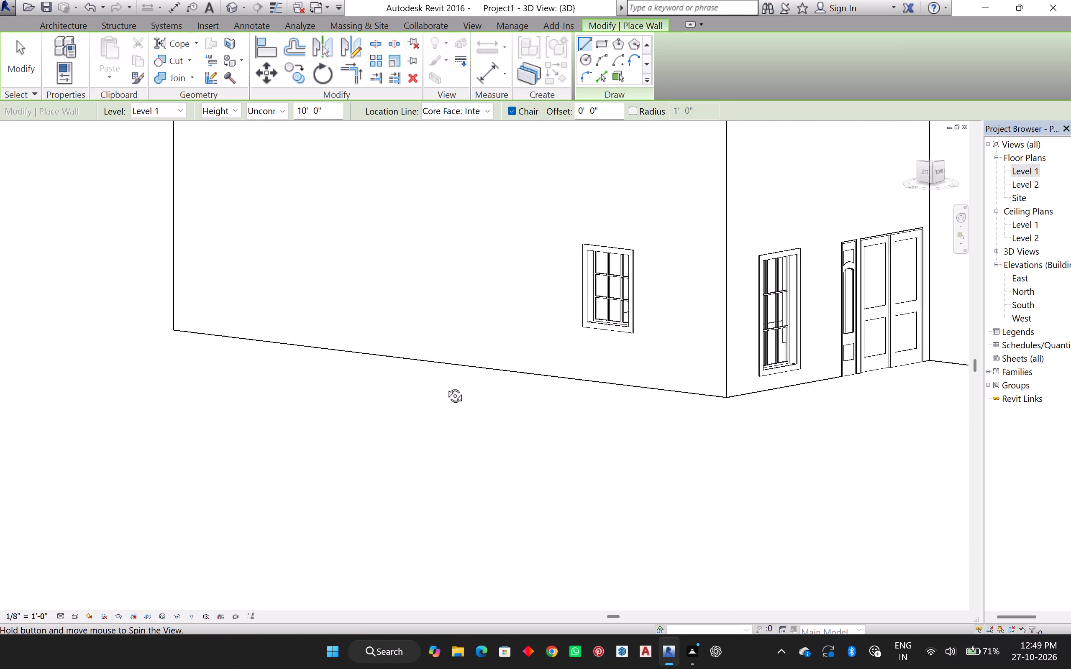
pyautogui.keyDown('shift'); pyautogui.moveTo(446, 386); pyautogui.dragTo(461, 398, button='middle'); pyautogui.keyUp('shift')
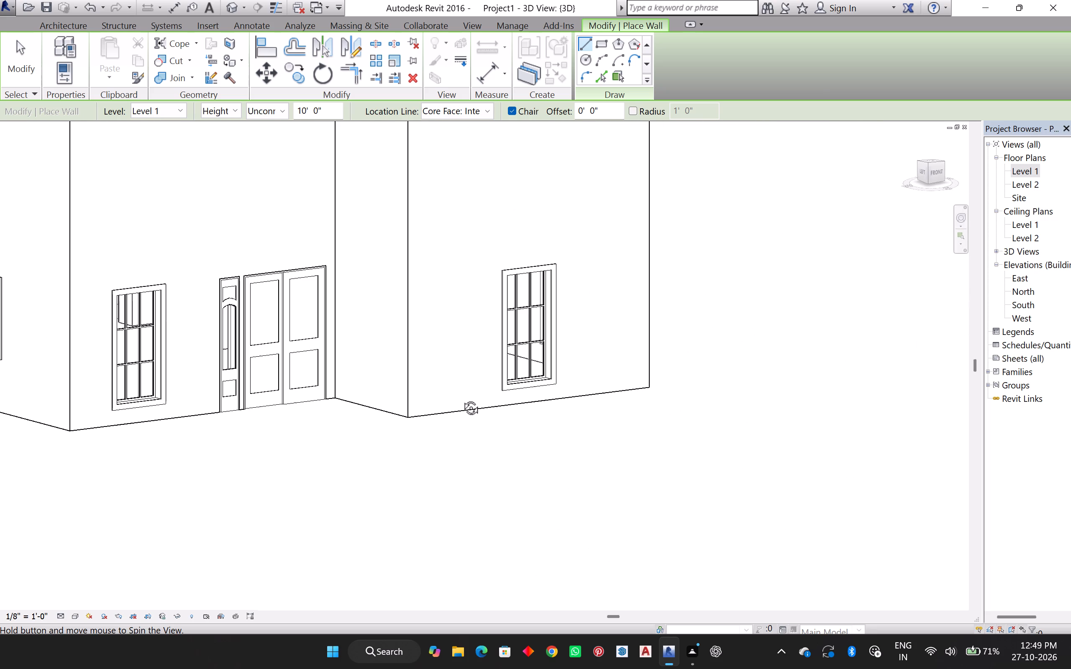
pyautogui.keyDown('shift'); pyautogui.moveTo(461, 398); pyautogui.dragTo(487, 409, button='middle'); pyautogui.keyUp('shift')
pyautogui.scroll(-4, 433, 394)
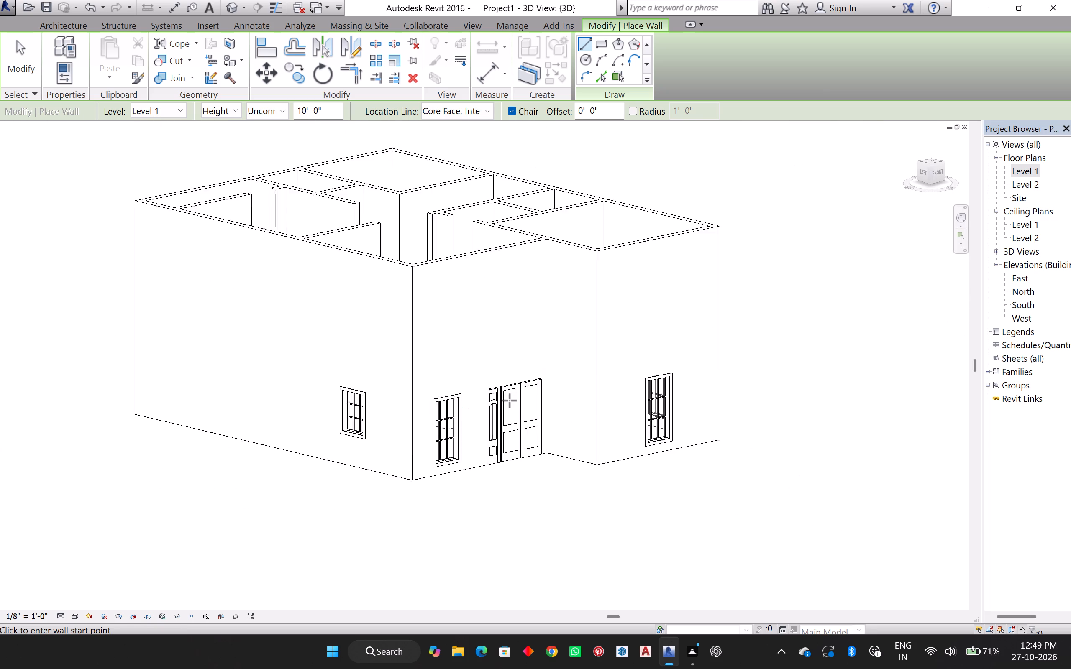
pyautogui.scroll(5, 510, 401)
pyautogui.scroll(5, 437, 477)
pyautogui.scroll(5, 495, 490)
pyautogui.scroll(-6, 285, 463)
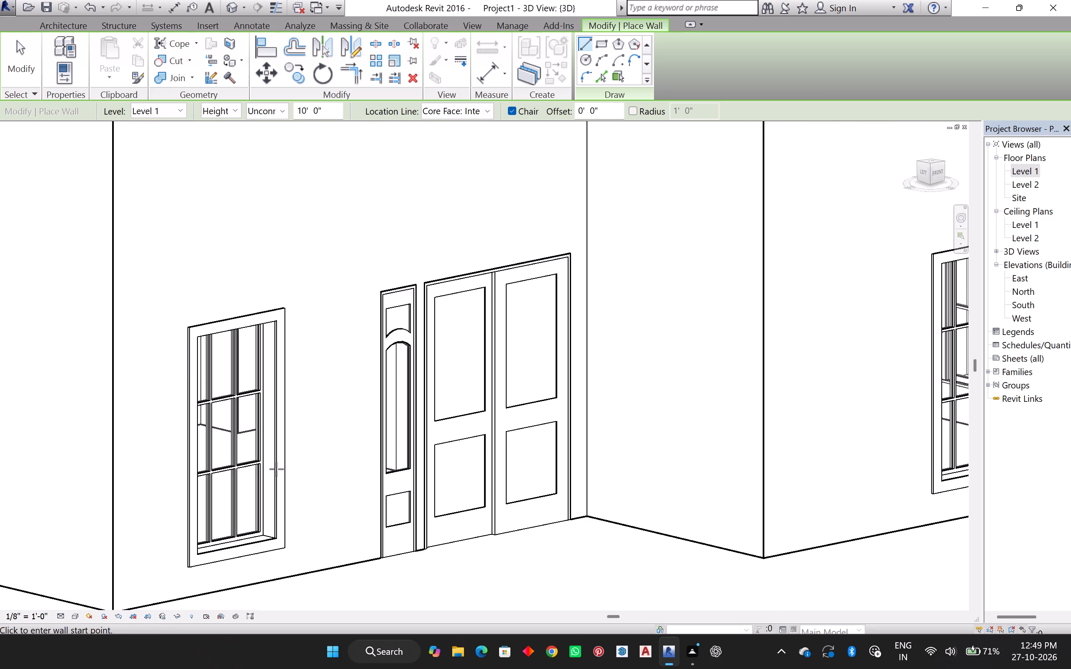
pyautogui.scroll(-4, 277, 469)
pyautogui.scroll(7, 699, 385)
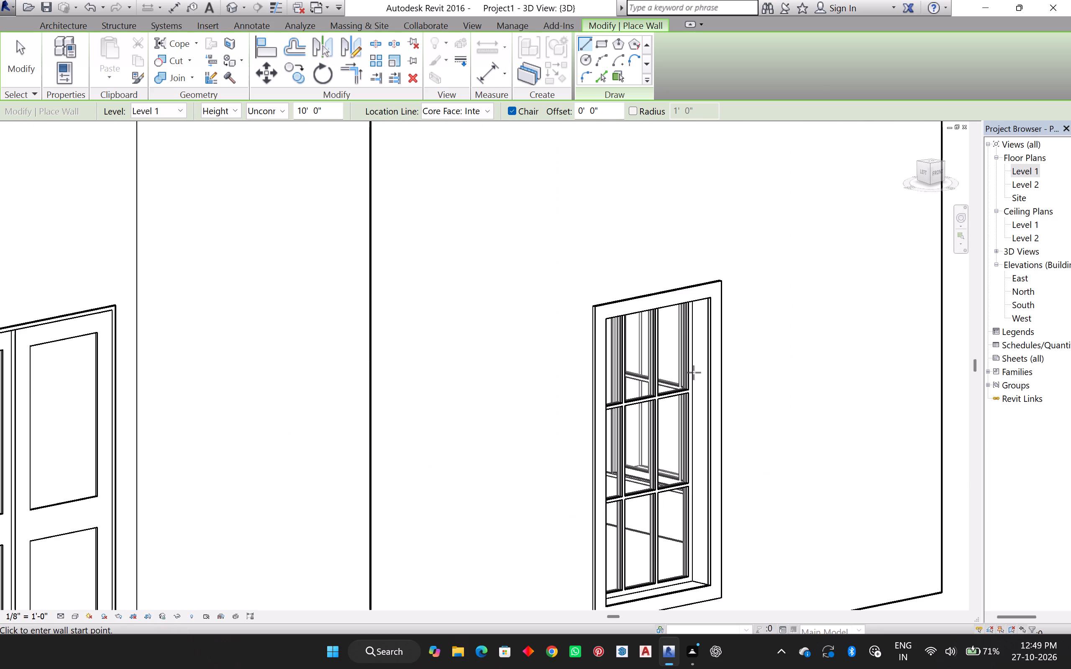
pyautogui.scroll(-7, 689, 378)
pyautogui.scroll(1, 674, 386)
pyautogui.scroll(-7, 674, 386)
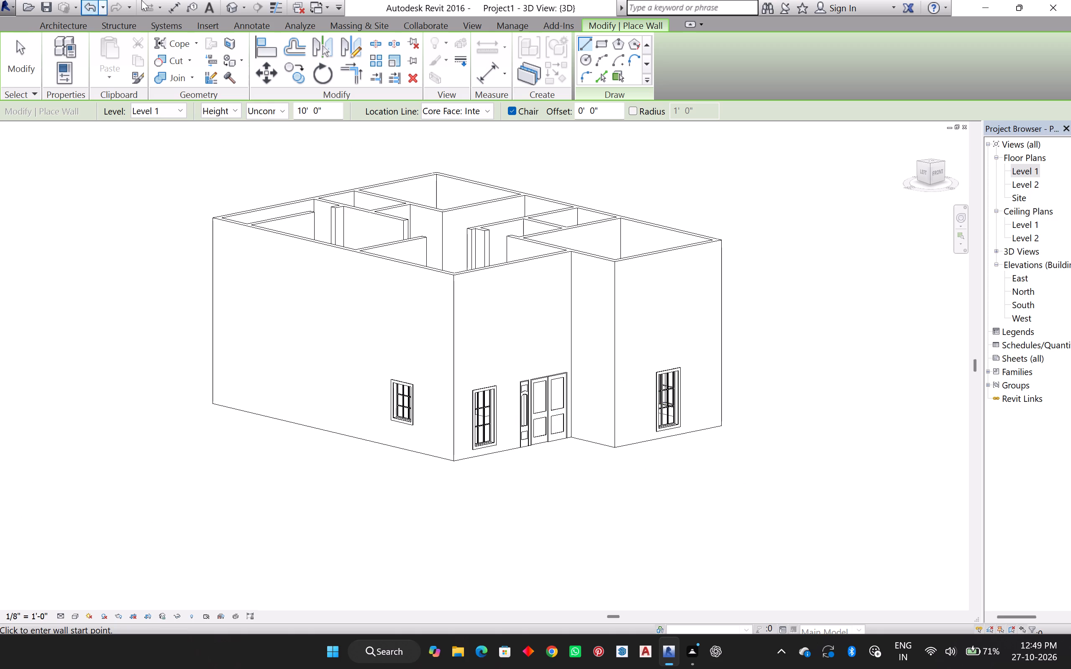
# Delete the 36" x 48" casement window from the west exterior wall in the Level 1 floor plan.
pyautogui.click(1031, 173)
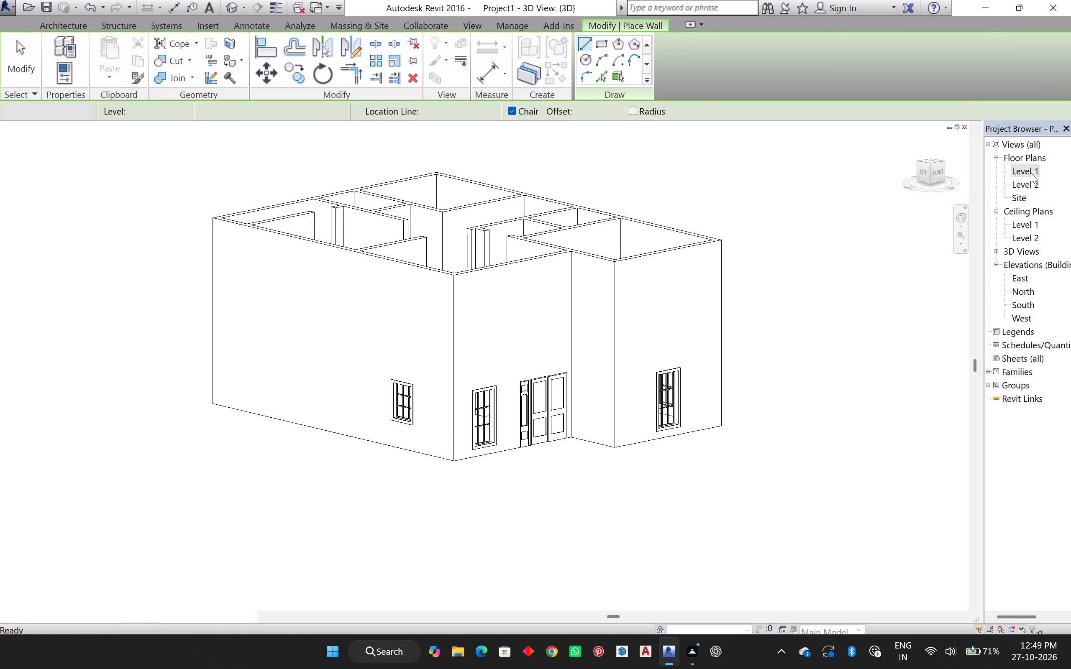
pyautogui.click(1031, 173)
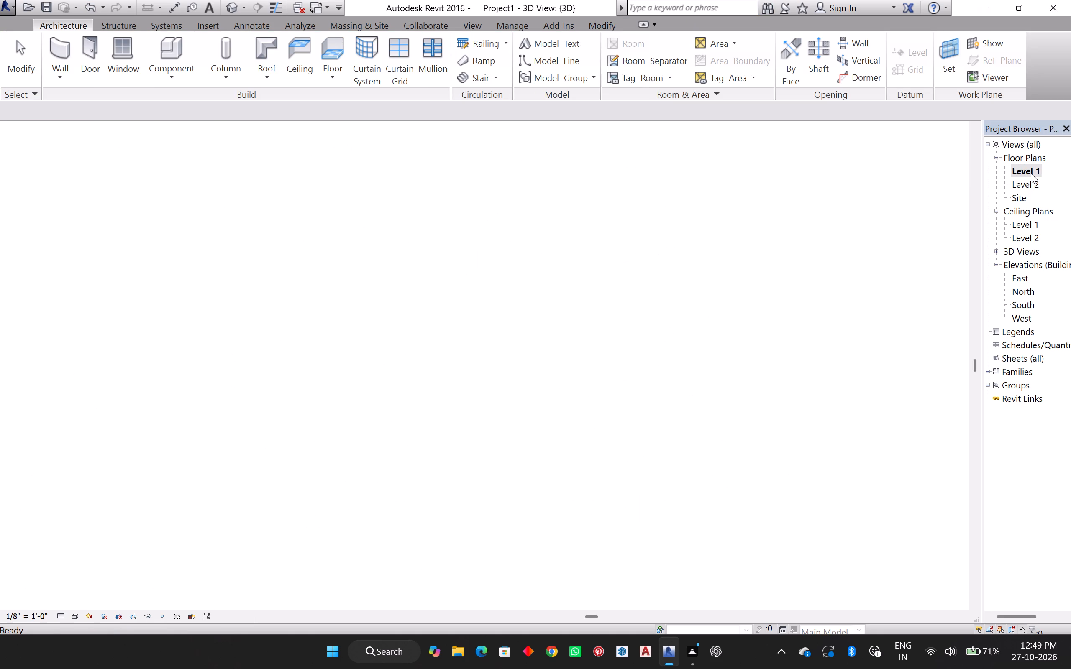
pyautogui.scroll(7, 432, 485)
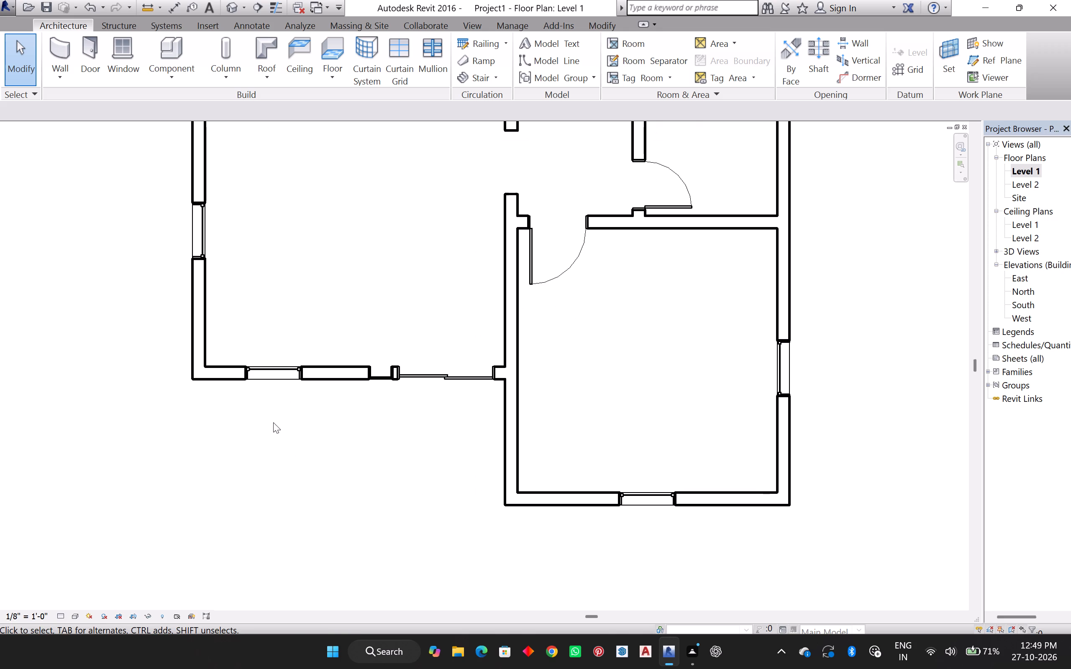
pyautogui.moveTo(263, 412); pyautogui.dragTo(537, 511, button='middle')
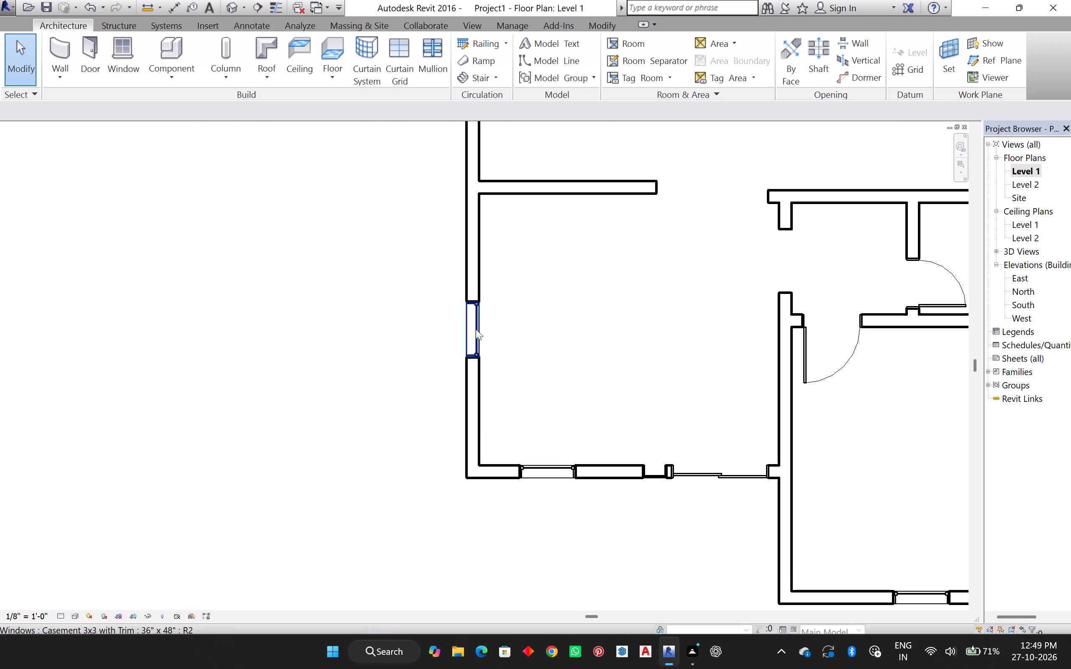
pyautogui.click(477, 330)
pyautogui.press('Delete')
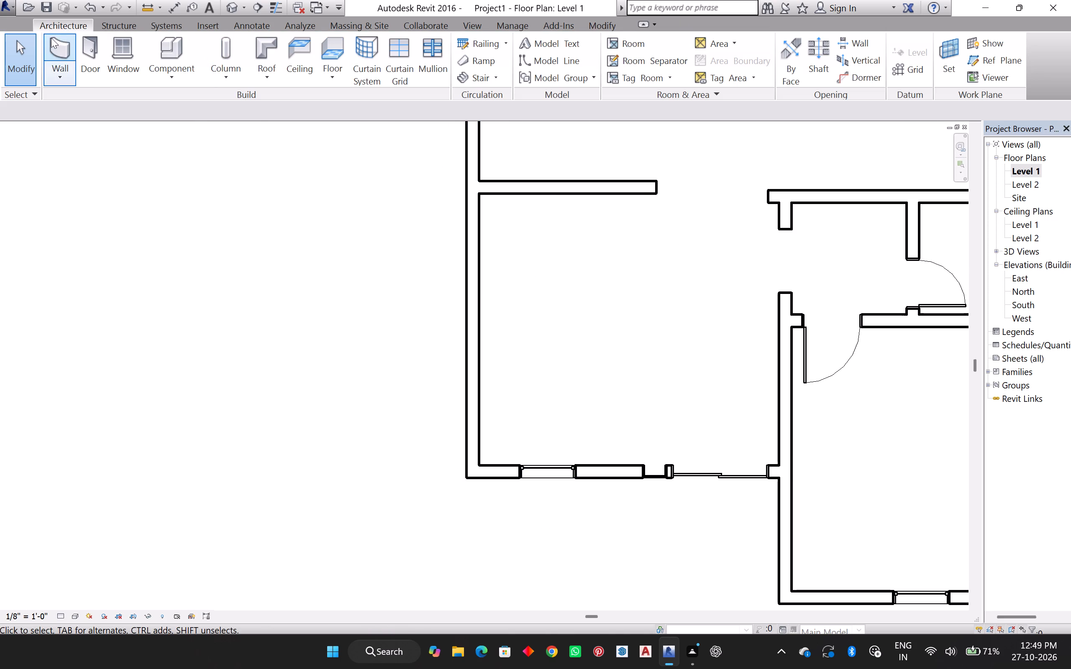
# Place a replacement casement window in the default 3D view, where the deleted one was in the west exterior wall.
pyautogui.click(110, 59)
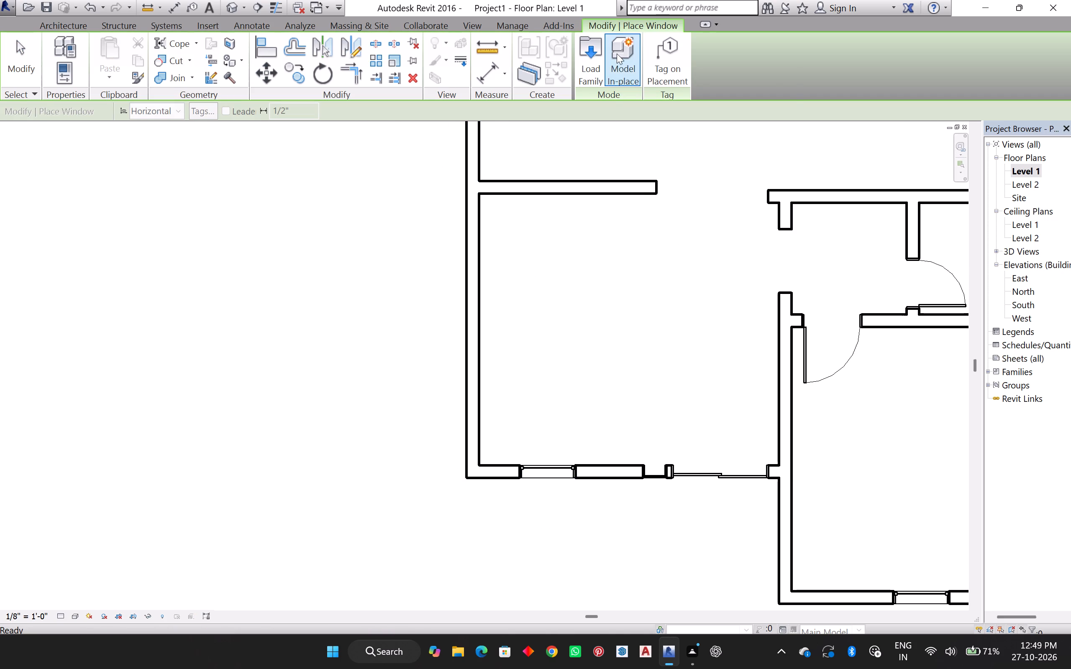
pyautogui.moveTo(615, 263); pyautogui.dragTo(412, 281, button='middle')
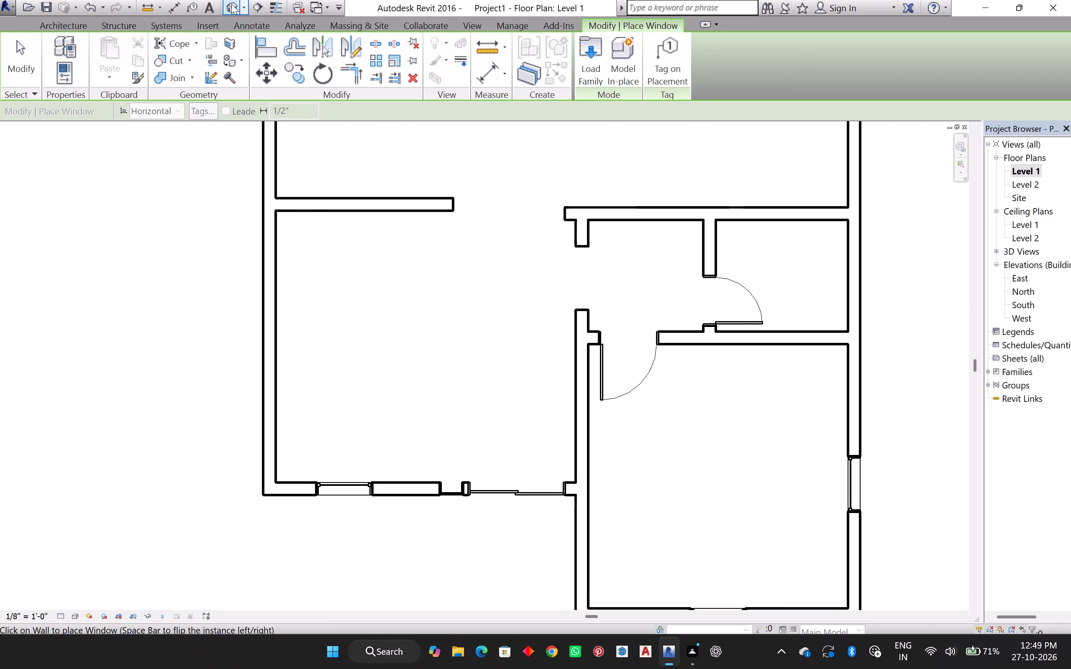
pyautogui.click(228, 8)
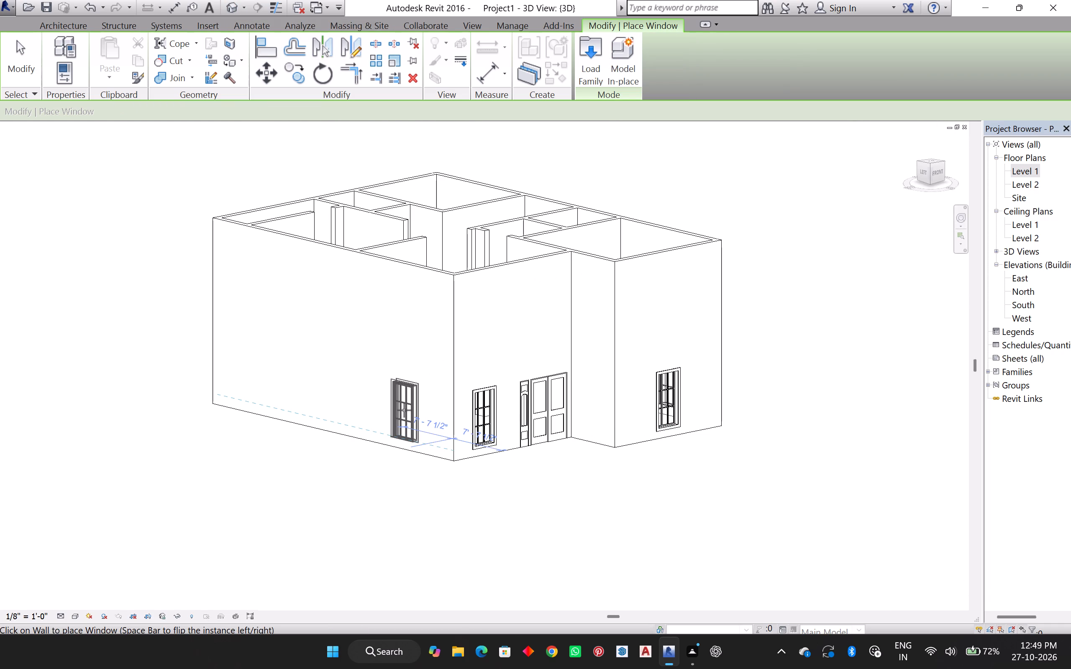
pyautogui.click(404, 410)
pyautogui.press('Escape')
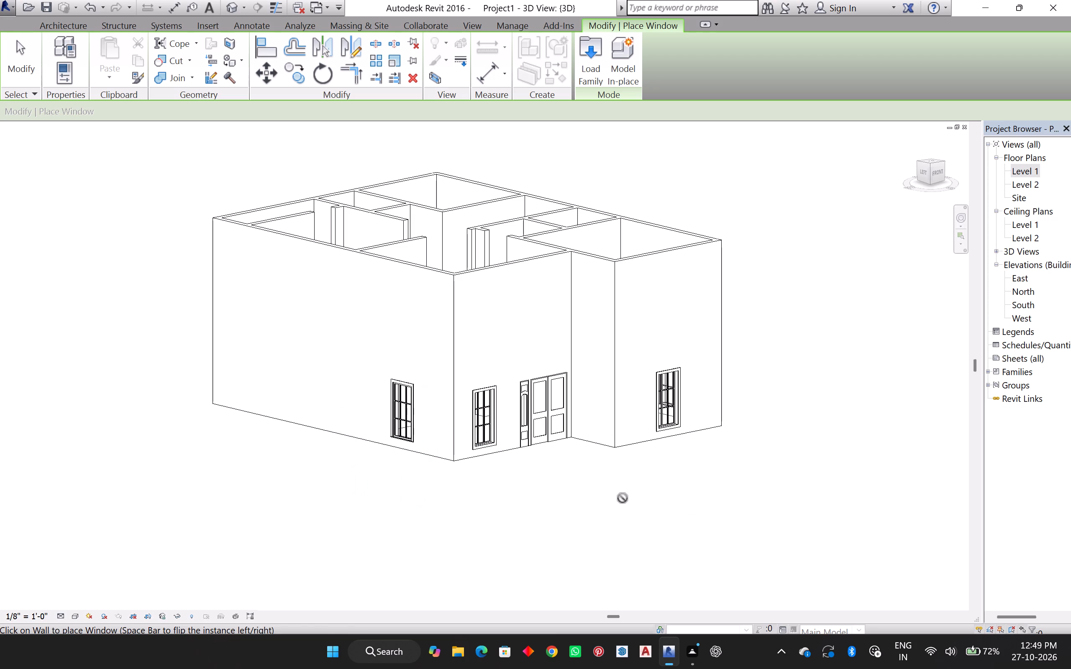
# Examine the replacement window against the other exterior windows and the front door in 3D from several sides.
pyautogui.moveTo(608, 503); pyautogui.dragTo(626, 511, button='middle')
pyautogui.scroll(7, 436, 457)
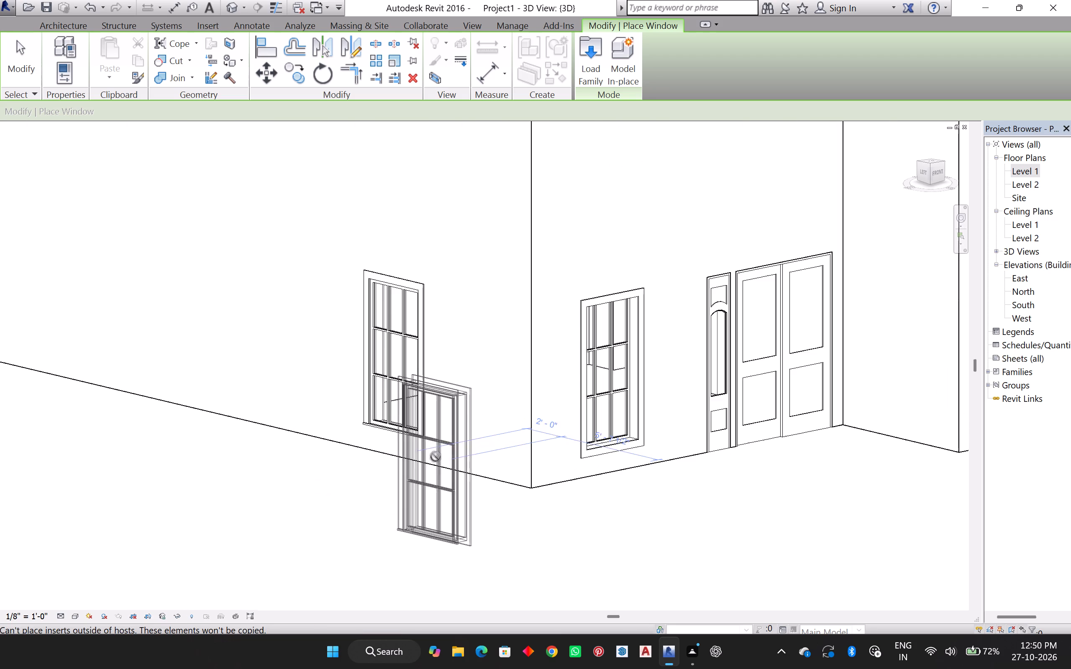
pyautogui.scroll(-7, 448, 467)
pyautogui.moveTo(496, 260); pyautogui.dragTo(524, 298, button='middle')
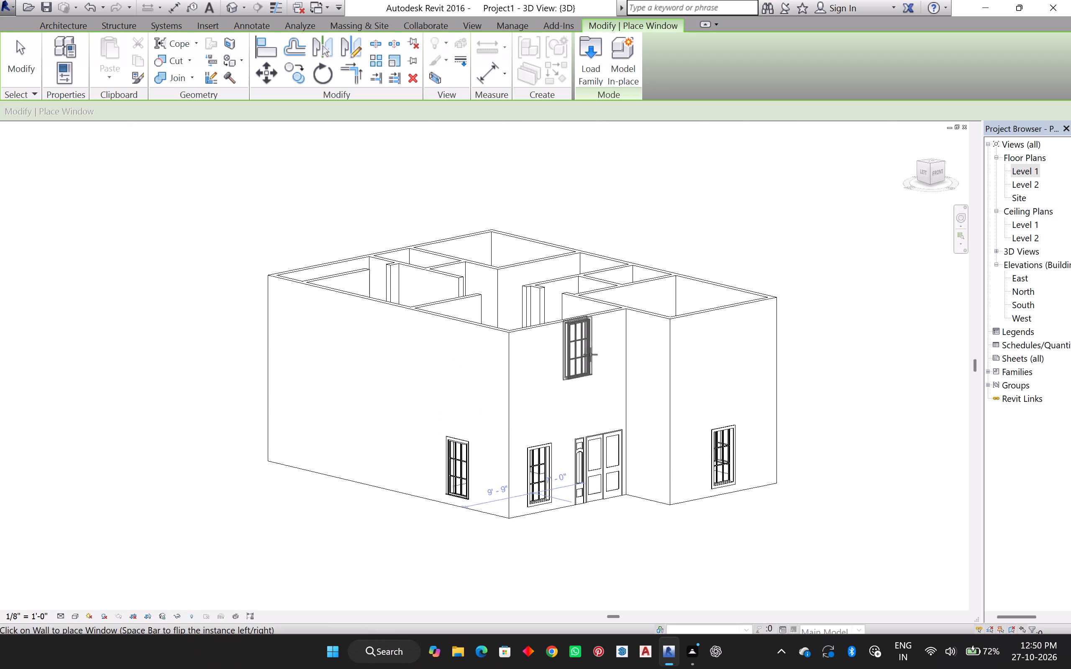
pyautogui.keyDown('shift'); pyautogui.moveTo(704, 452); pyautogui.dragTo(628, 449, button='middle'); pyautogui.keyUp('shift')
pyautogui.moveTo(502, 388); pyautogui.dragTo(733, 376, button='middle')
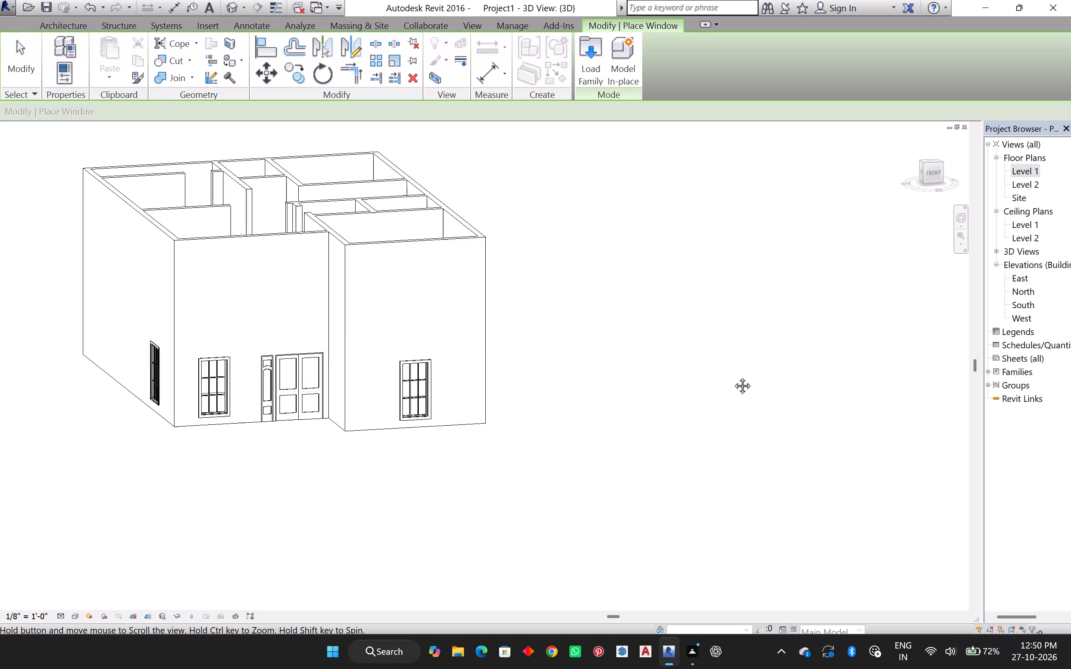
pyautogui.moveTo(733, 376); pyautogui.dragTo(848, 378, button='middle')
pyautogui.keyDown('shift'); pyautogui.moveTo(841, 437); pyautogui.dragTo(679, 461, button='middle'); pyautogui.keyUp('shift')
pyautogui.keyDown('shift'); pyautogui.moveTo(488, 245); pyautogui.dragTo(670, 411, button='middle'); pyautogui.keyUp('shift')
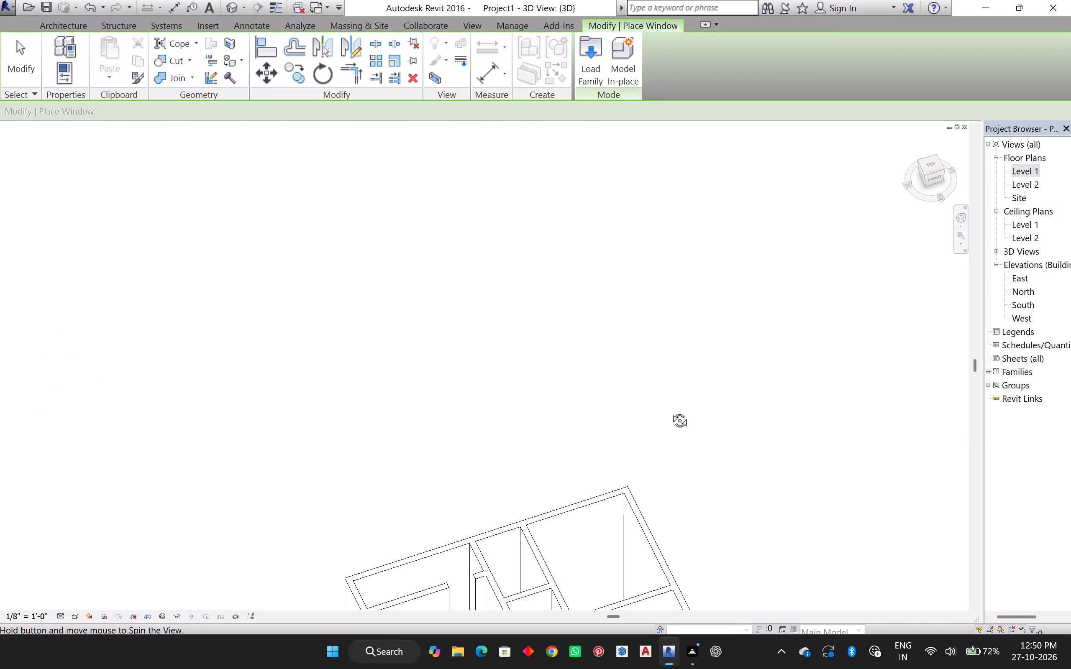
pyautogui.keyDown('shift'); pyautogui.moveTo(670, 411); pyautogui.dragTo(529, 160, button='middle'); pyautogui.keyUp('shift')
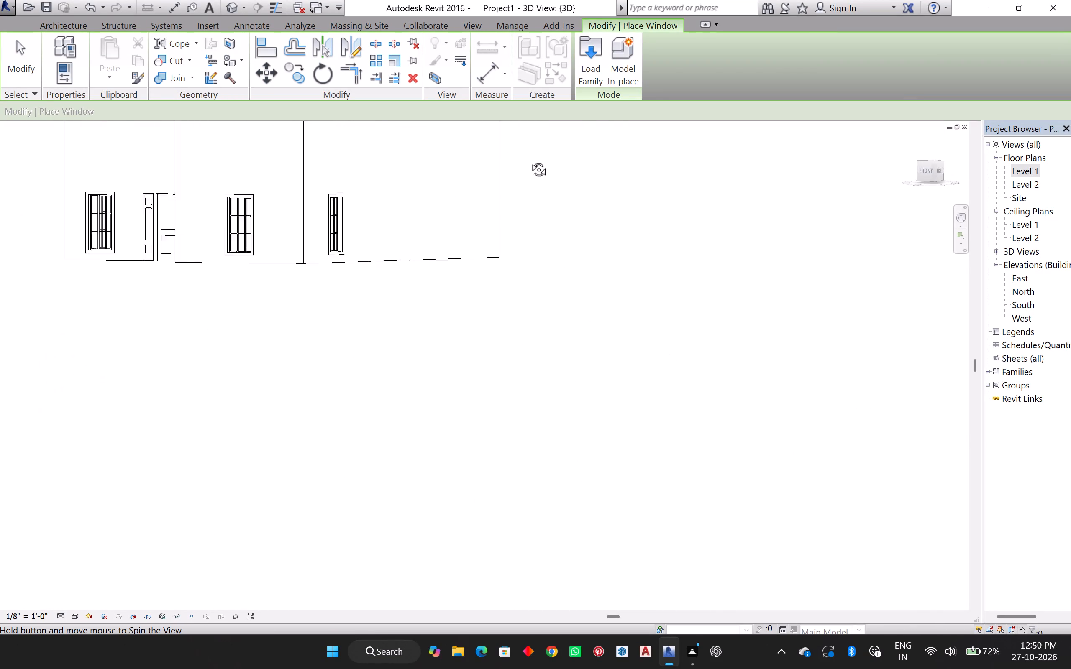
pyautogui.keyDown('shift'); pyautogui.moveTo(529, 160); pyautogui.dragTo(418, 173, button='middle'); pyautogui.keyUp('shift')
pyautogui.keyDown('shift'); pyautogui.moveTo(658, 240); pyautogui.dragTo(595, 329, button='middle'); pyautogui.keyUp('shift')
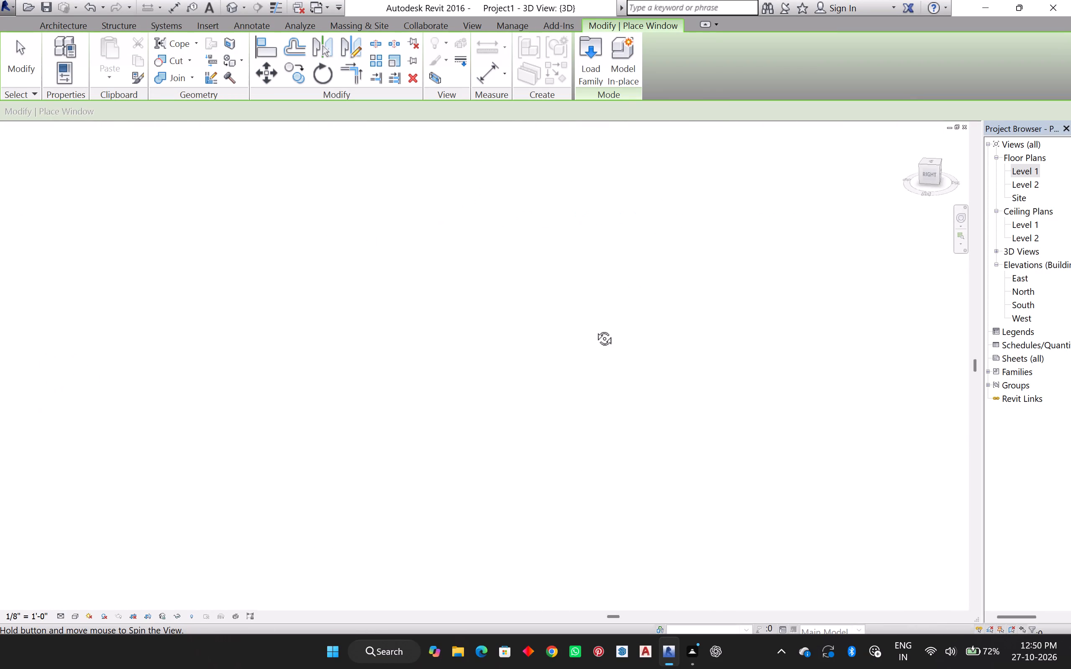
pyautogui.keyDown('shift'); pyautogui.moveTo(595, 329); pyautogui.dragTo(779, 253, button='middle'); pyautogui.keyUp('shift')
pyautogui.keyDown('shift'); pyautogui.moveTo(268, 280); pyautogui.dragTo(422, 367, button='middle'); pyautogui.keyUp('shift')
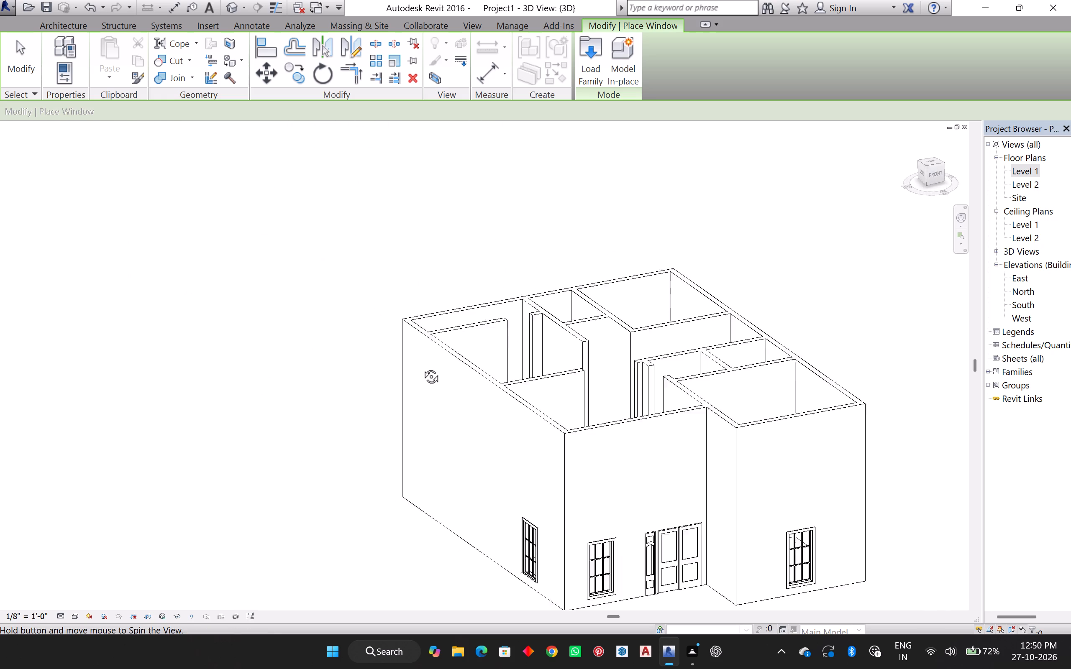
pyautogui.keyDown('shift'); pyautogui.moveTo(422, 367); pyautogui.dragTo(423, 368, button='middle'); pyautogui.keyUp('shift')
pyautogui.keyDown('shift'); pyautogui.moveTo(569, 306); pyautogui.dragTo(640, 350, button='middle'); pyautogui.keyUp('shift')
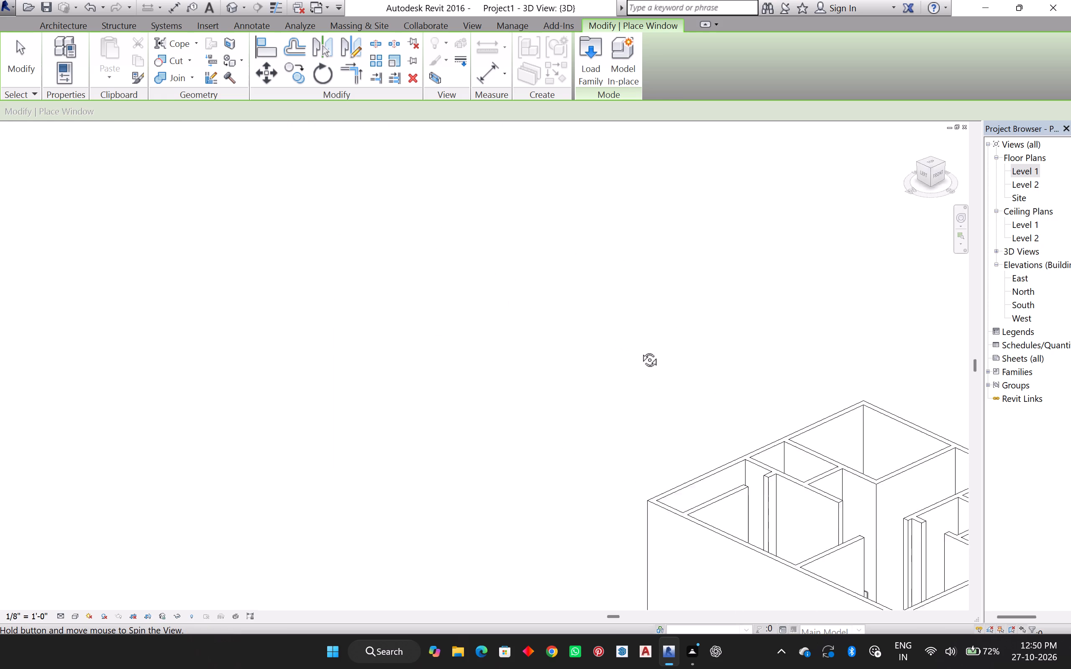
pyautogui.keyDown('shift'); pyautogui.moveTo(640, 350); pyautogui.dragTo(645, 350, button='middle'); pyautogui.keyUp('shift')
pyautogui.moveTo(731, 360); pyautogui.dragTo(0, 180, button='middle')
pyautogui.keyDown('shift'); pyautogui.moveTo(344, 419); pyautogui.dragTo(467, 420, button='middle'); pyautogui.keyUp('shift')
pyautogui.moveTo(738, 289); pyautogui.dragTo(1, 351, button='middle')
# Place a casement window in the east exterior wall of the central space, about 4'-8" from the partition north of it.
pyautogui.moveTo(463, 468); pyautogui.dragTo(452, 469, button='middle')
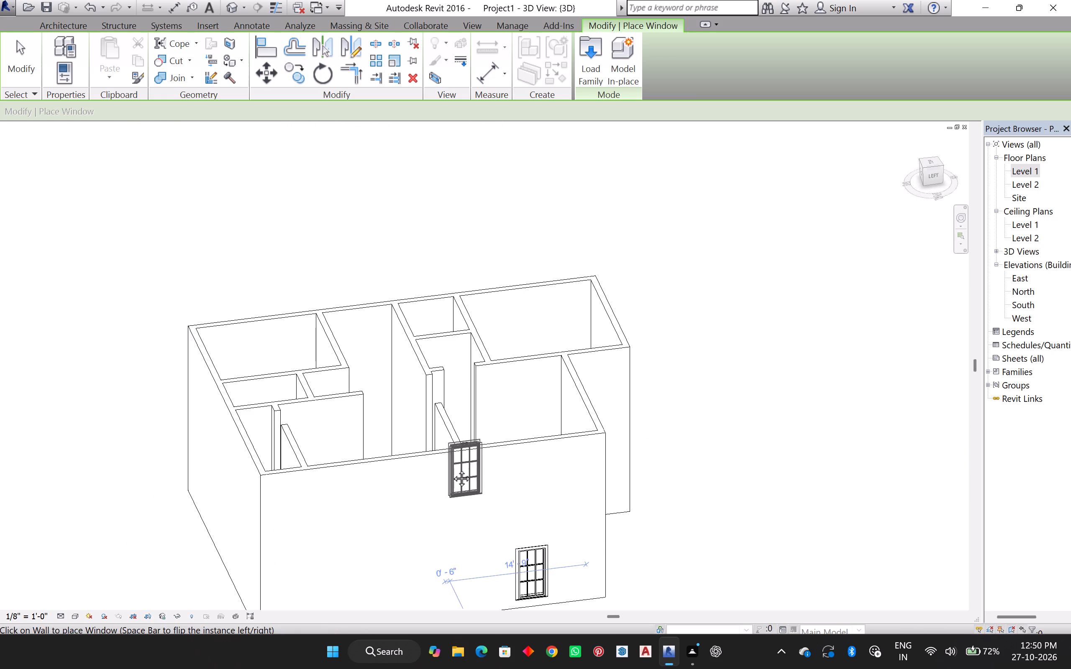
pyautogui.moveTo(452, 469); pyautogui.dragTo(381, 464, button='middle')
pyautogui.moveTo(420, 360); pyautogui.dragTo(539, 336, button='middle')
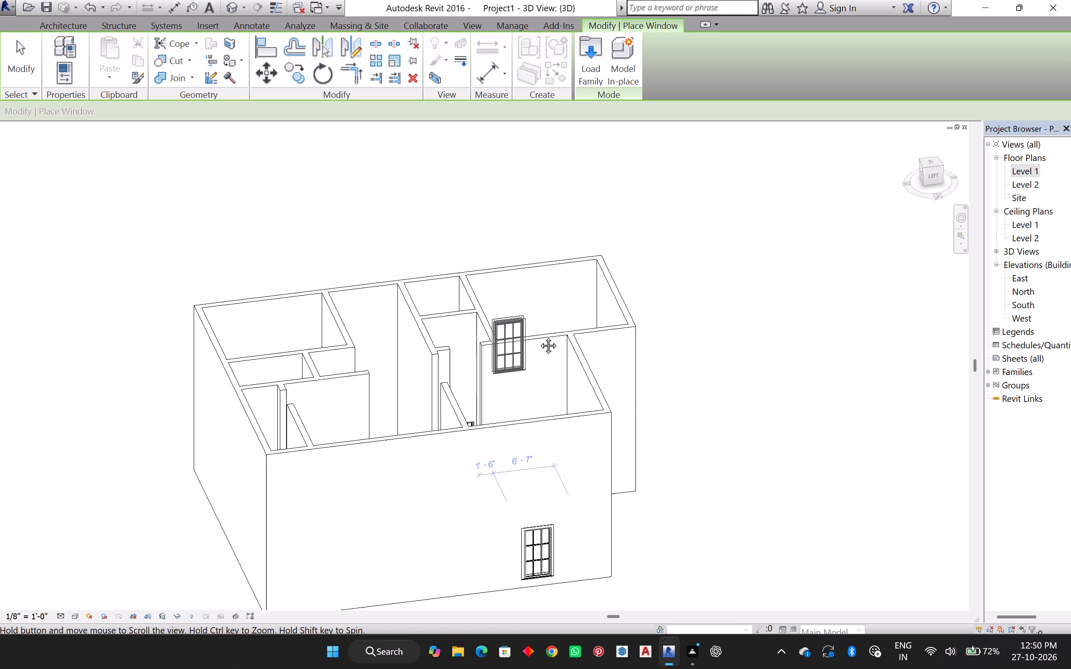
pyautogui.moveTo(539, 336); pyautogui.dragTo(582, 330, button='middle')
pyautogui.moveTo(592, 355); pyautogui.dragTo(566, 365, button='middle')
pyautogui.keyDown('shift'); pyautogui.moveTo(566, 365); pyautogui.dragTo(533, 377, button='middle'); pyautogui.keyUp('shift')
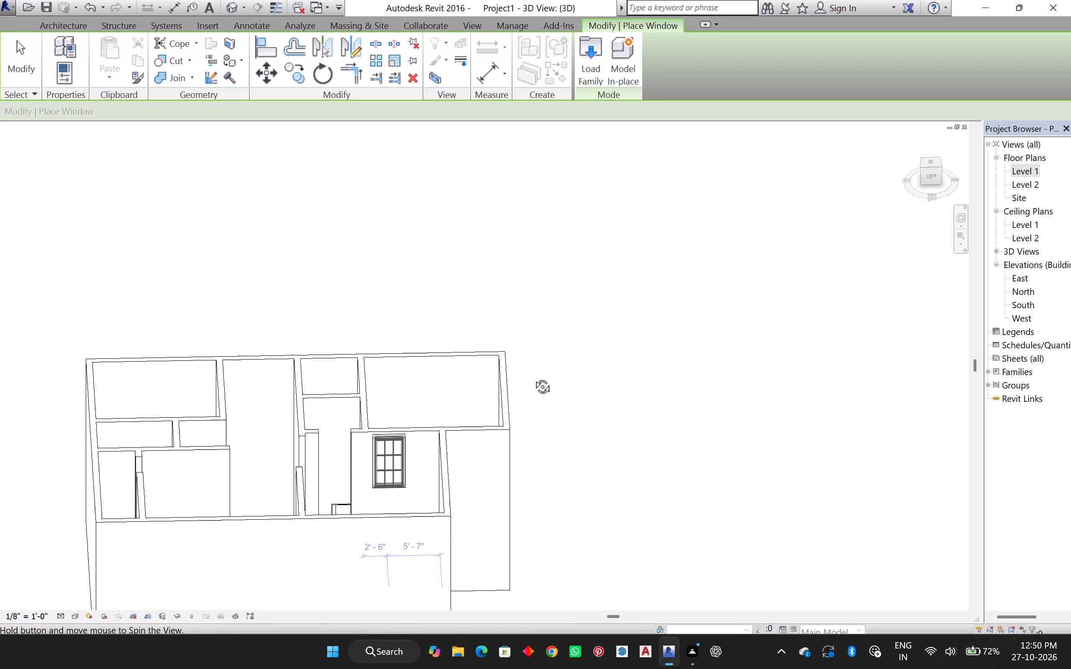
pyautogui.keyDown('shift'); pyautogui.moveTo(533, 377); pyautogui.dragTo(524, 380, button='middle'); pyautogui.keyUp('shift')
pyautogui.moveTo(310, 377); pyautogui.dragTo(515, 337, button='middle')
pyautogui.moveTo(492, 391); pyautogui.dragTo(493, 410, button='middle')
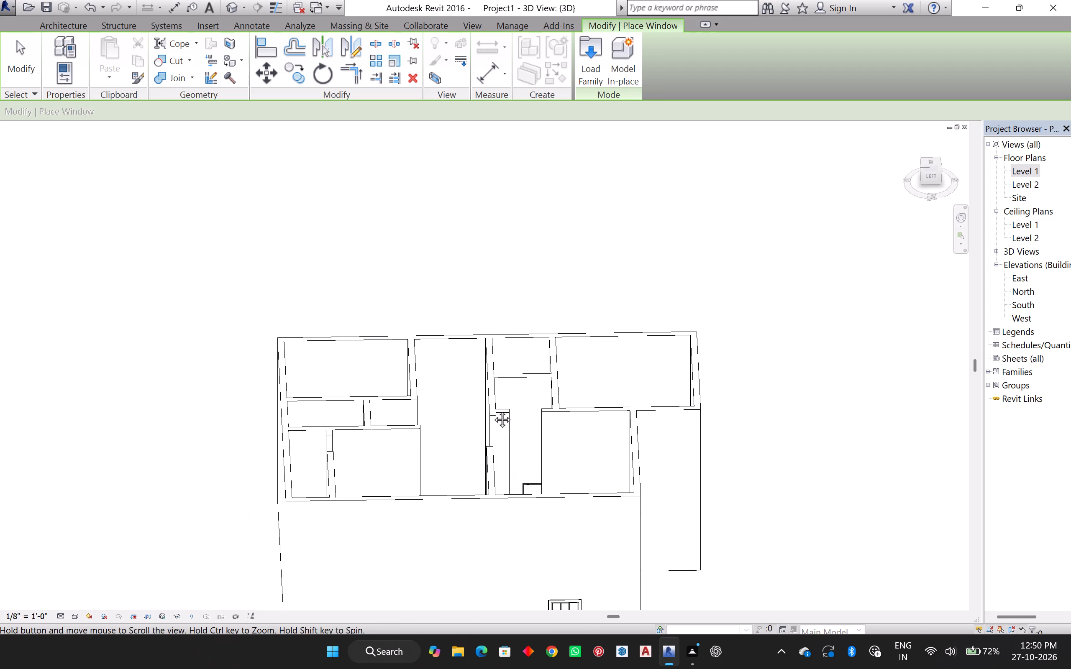
pyautogui.moveTo(493, 410); pyautogui.dragTo(469, 322, button='middle')
pyautogui.keyDown('shift'); pyautogui.moveTo(459, 317); pyautogui.dragTo(464, 350, button='middle'); pyautogui.keyUp('shift')
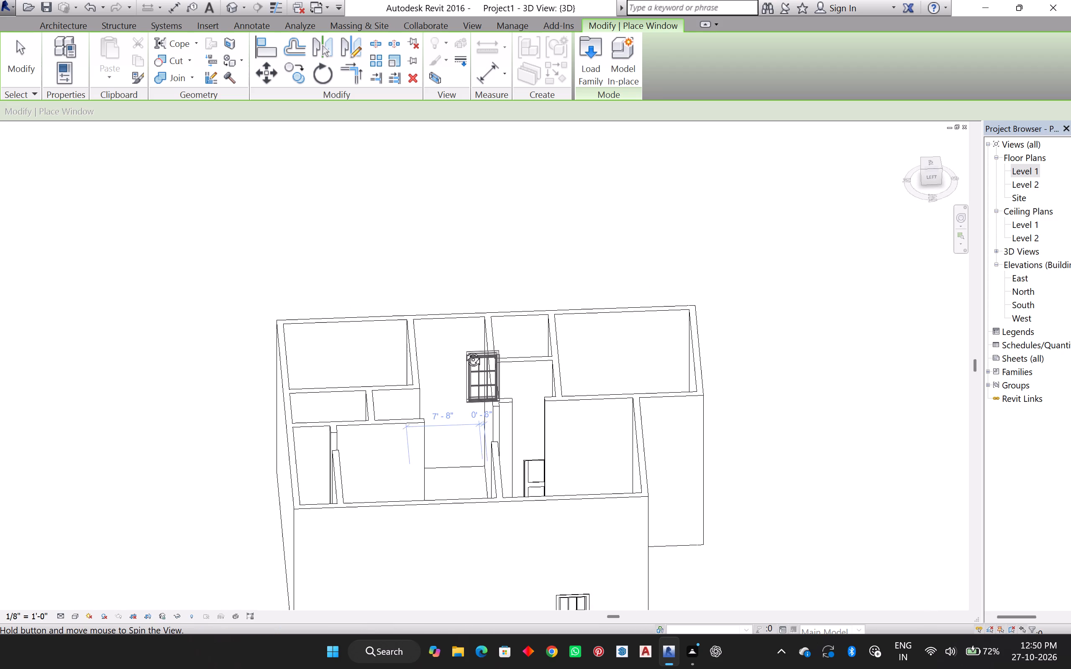
pyautogui.keyDown('shift'); pyautogui.moveTo(464, 350); pyautogui.dragTo(464, 377, button='middle'); pyautogui.keyUp('shift')
pyautogui.scroll(6, 469, 470)
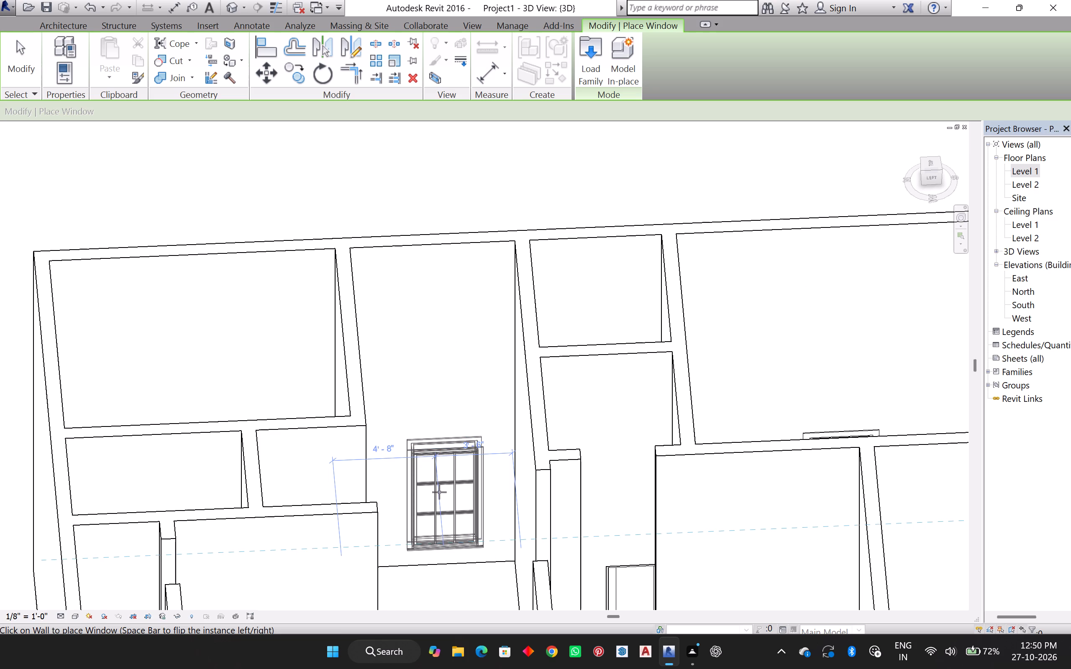
pyautogui.click(439, 492)
pyautogui.scroll(-6, 439, 504)
pyautogui.scroll(-3, 768, 349)
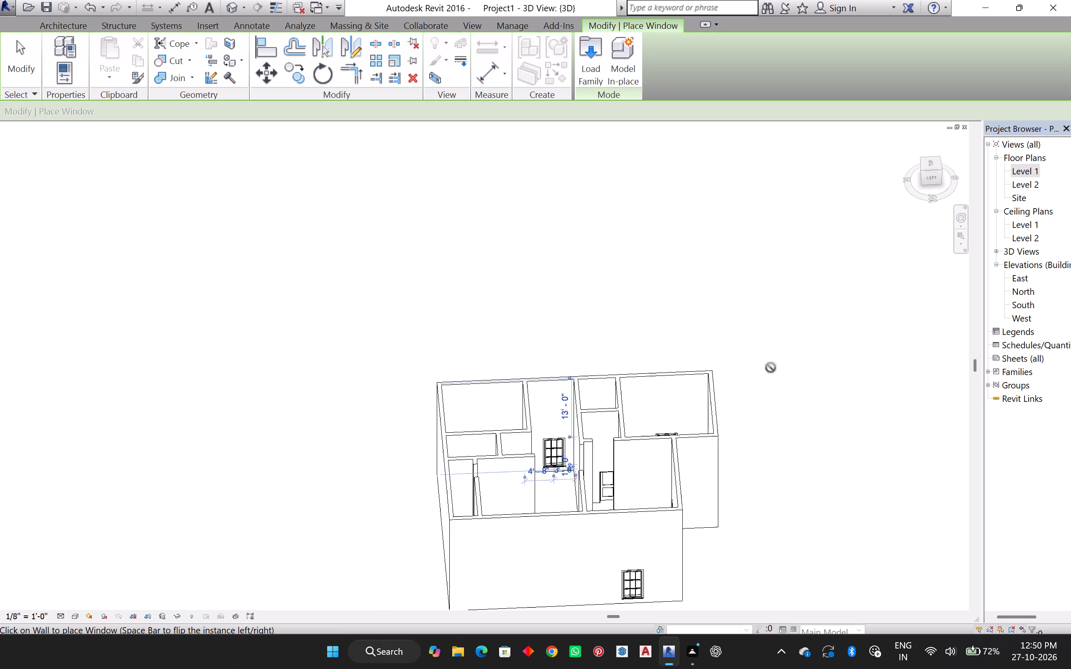
pyautogui.scroll(-1, 771, 368)
pyautogui.scroll(-1, 658, 449)
pyautogui.press('Escape')
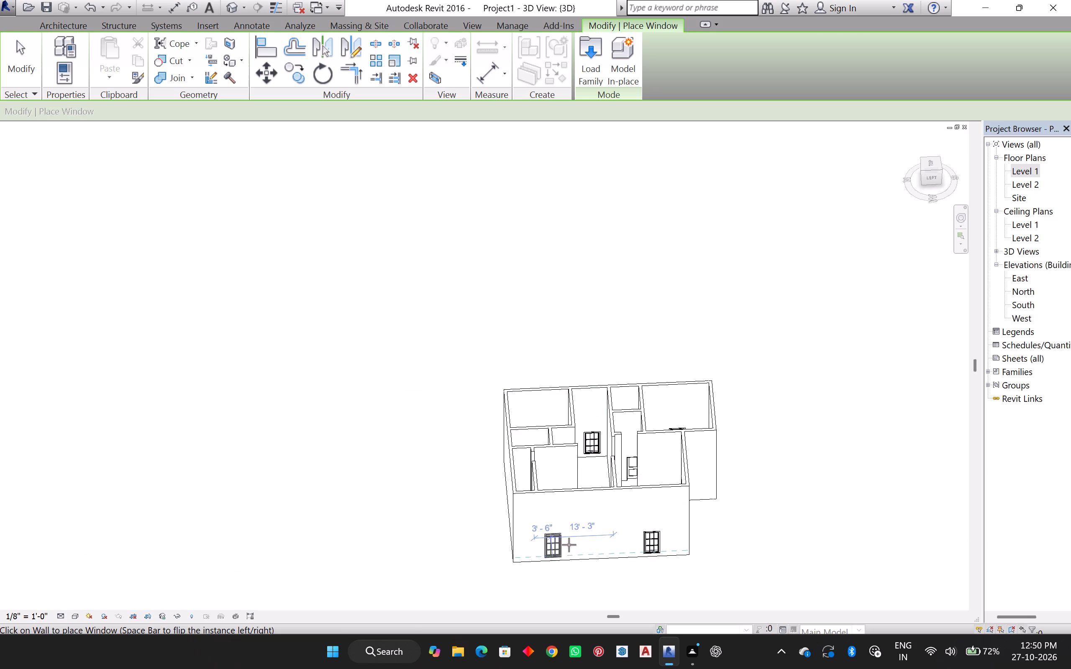
pyautogui.press('Escape')
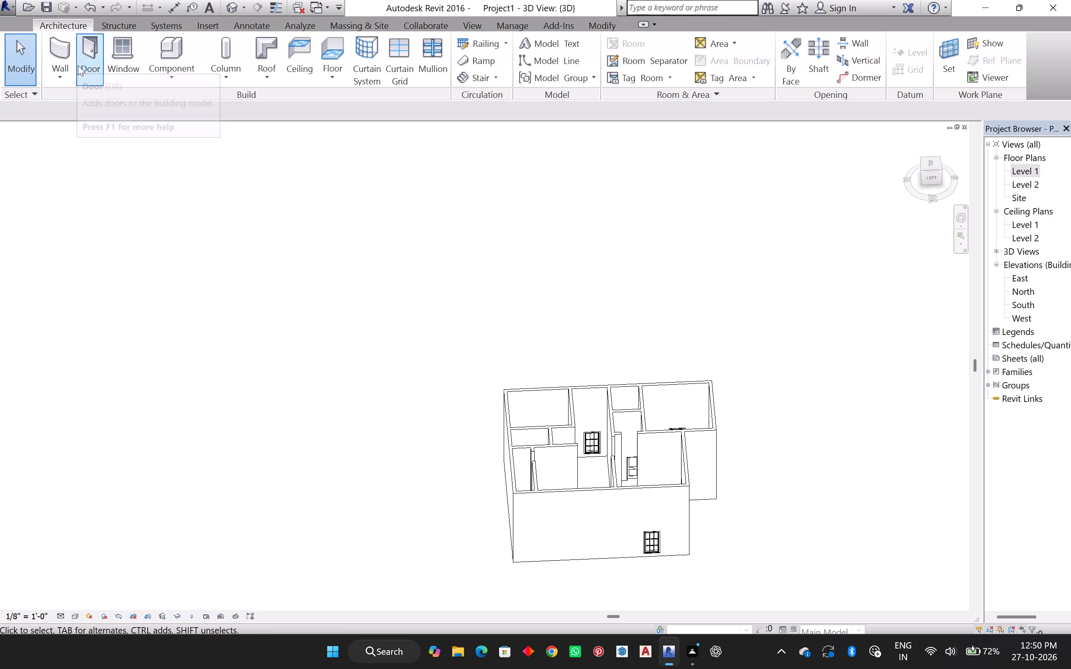
# Examine the exterior windows and double door in 3D down to a level, side-on angle.
pyautogui.moveTo(825, 462); pyautogui.dragTo(794, 444, button='middle')
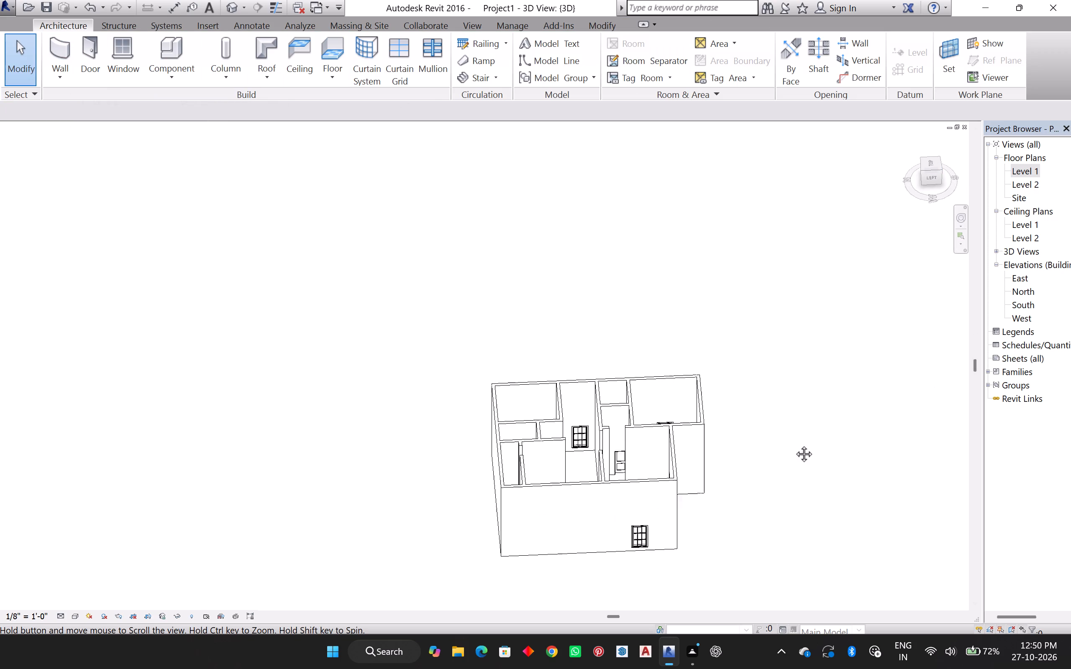
pyautogui.moveTo(794, 444); pyautogui.dragTo(815, 521, button='middle')
pyautogui.keyDown('shift'); pyautogui.moveTo(799, 534); pyautogui.dragTo(756, 483, button='middle'); pyautogui.keyUp('shift')
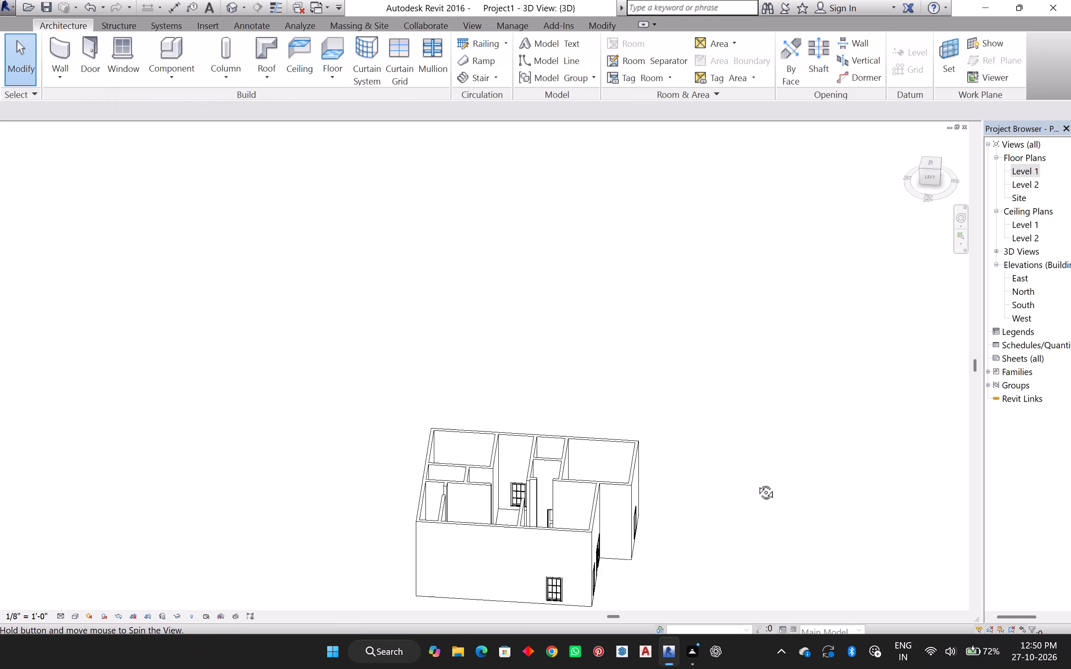
pyautogui.keyDown('shift'); pyautogui.moveTo(756, 483); pyautogui.dragTo(688, 300, button='middle'); pyautogui.keyUp('shift')
pyautogui.moveTo(546, 265); pyautogui.dragTo(707, 374, button='middle')
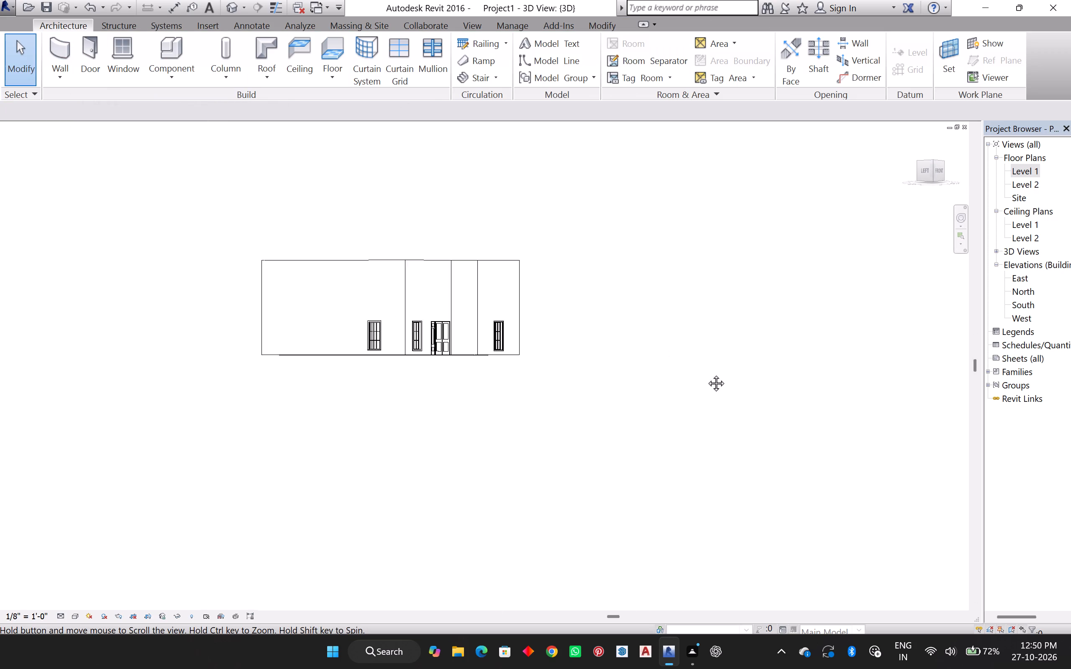
pyautogui.moveTo(707, 374); pyautogui.dragTo(782, 438, button='middle')
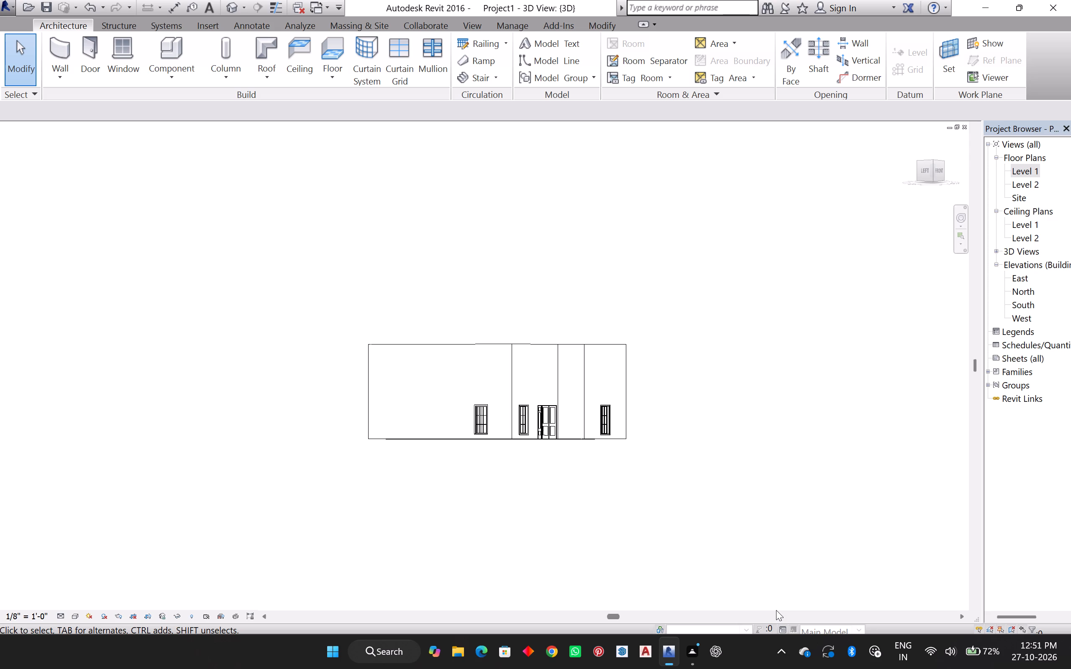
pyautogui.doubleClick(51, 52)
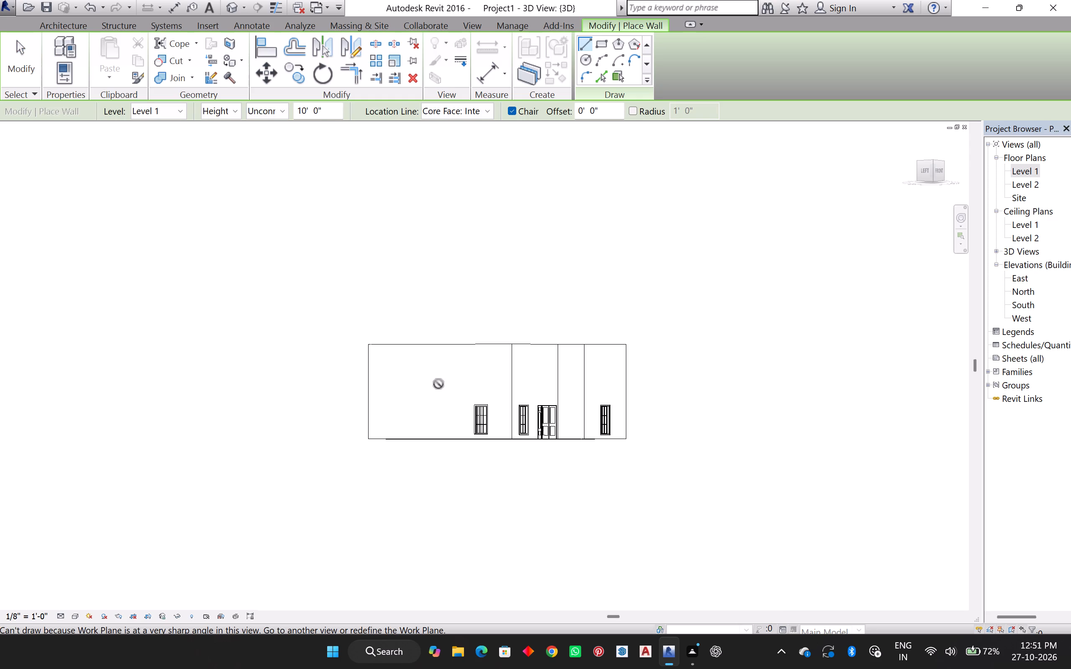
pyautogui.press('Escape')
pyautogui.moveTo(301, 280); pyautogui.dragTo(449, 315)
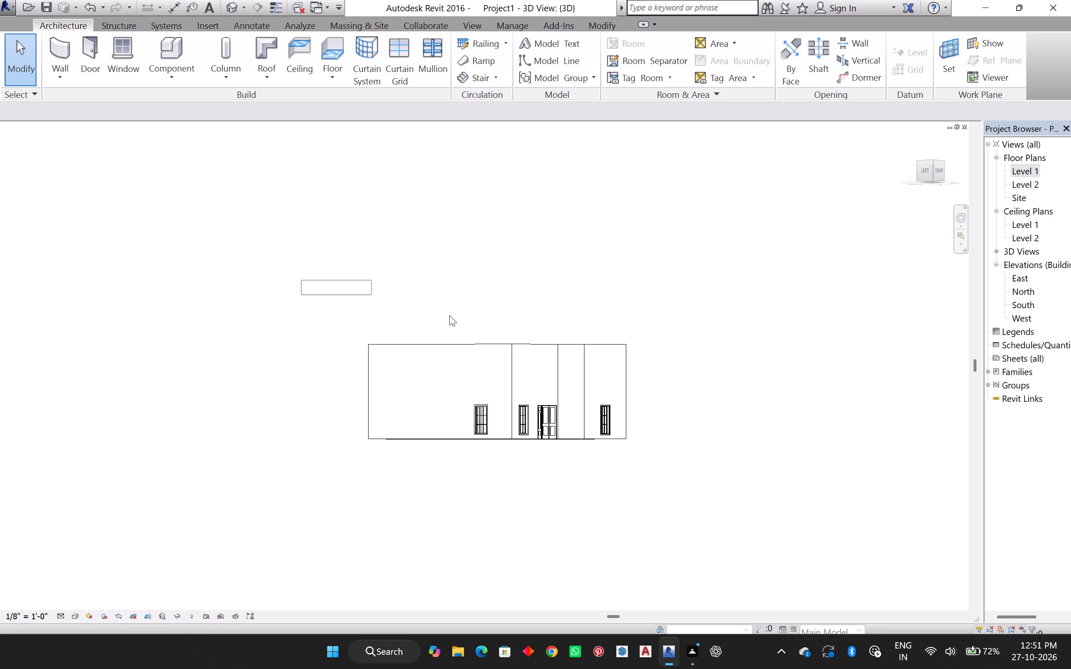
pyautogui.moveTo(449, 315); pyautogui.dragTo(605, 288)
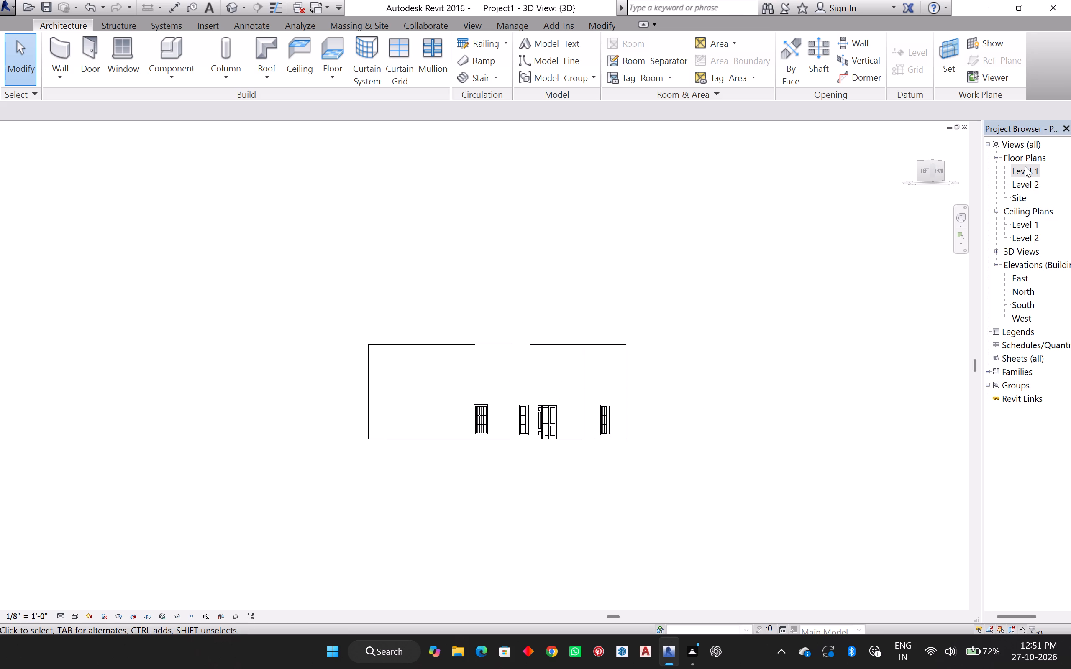
# Open the Level 1 floor plan with the whole building in view.
pyautogui.click(1025, 165)
pyautogui.click(1025, 165)
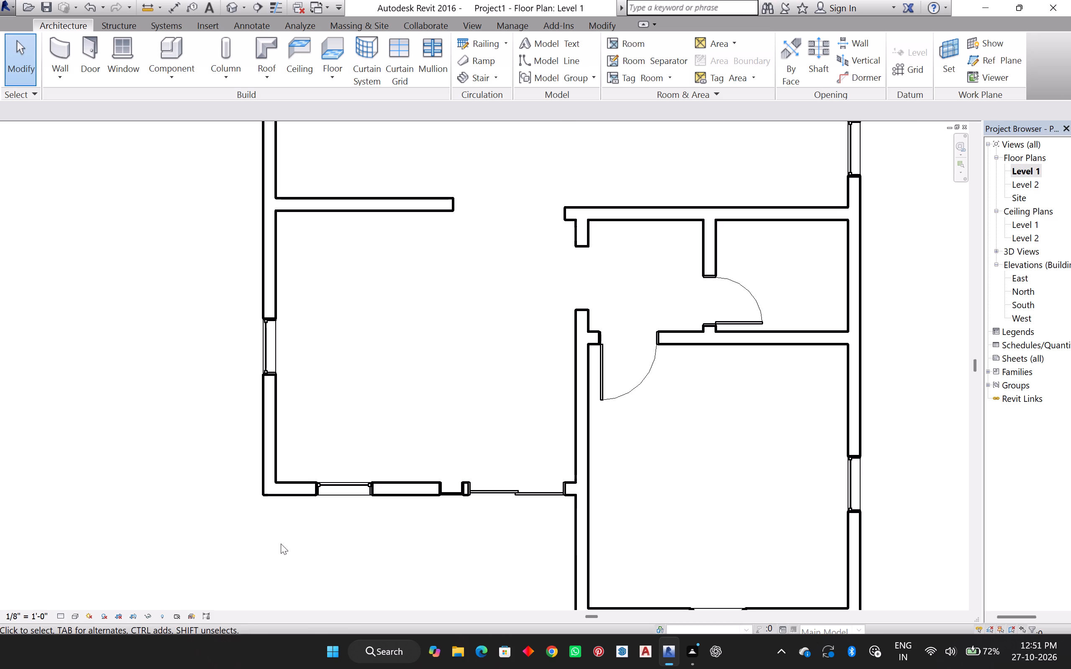
pyautogui.scroll(-5, 281, 544)
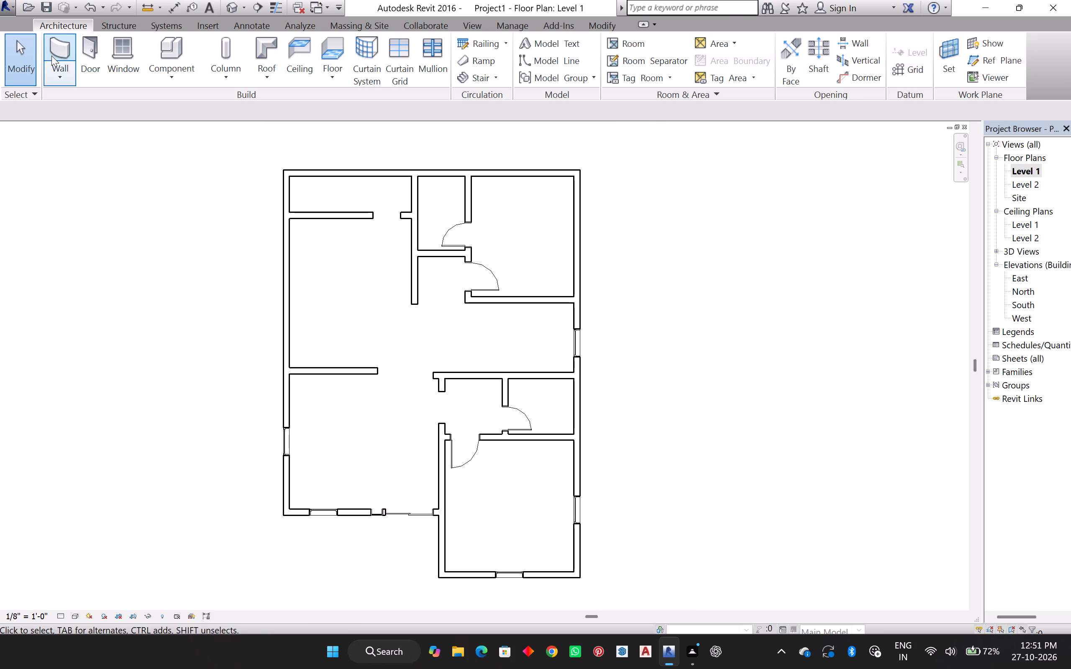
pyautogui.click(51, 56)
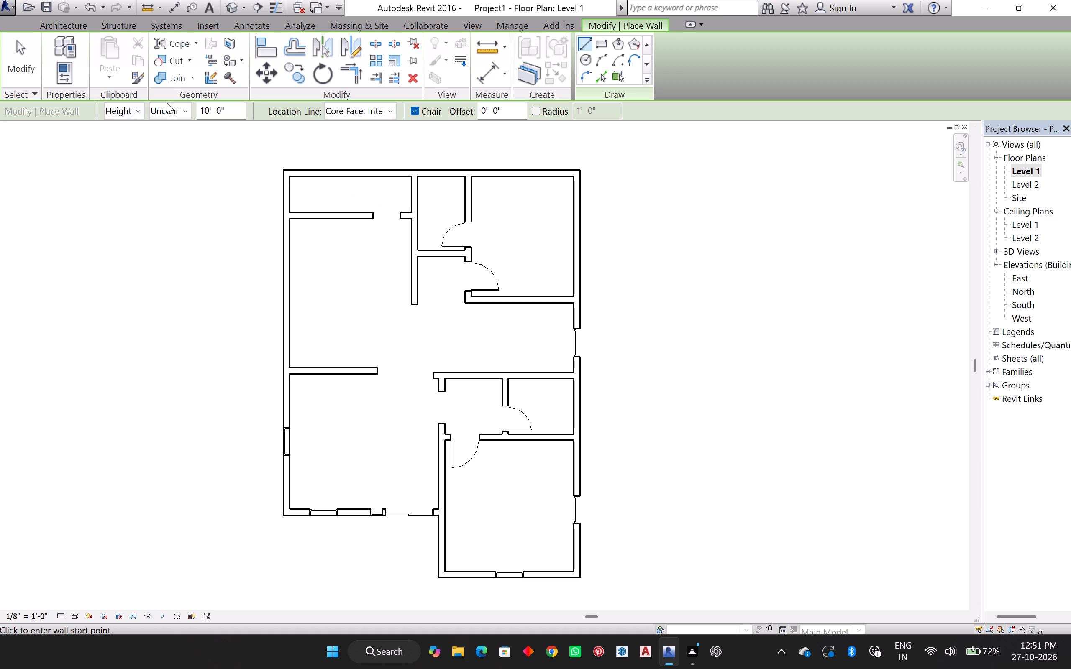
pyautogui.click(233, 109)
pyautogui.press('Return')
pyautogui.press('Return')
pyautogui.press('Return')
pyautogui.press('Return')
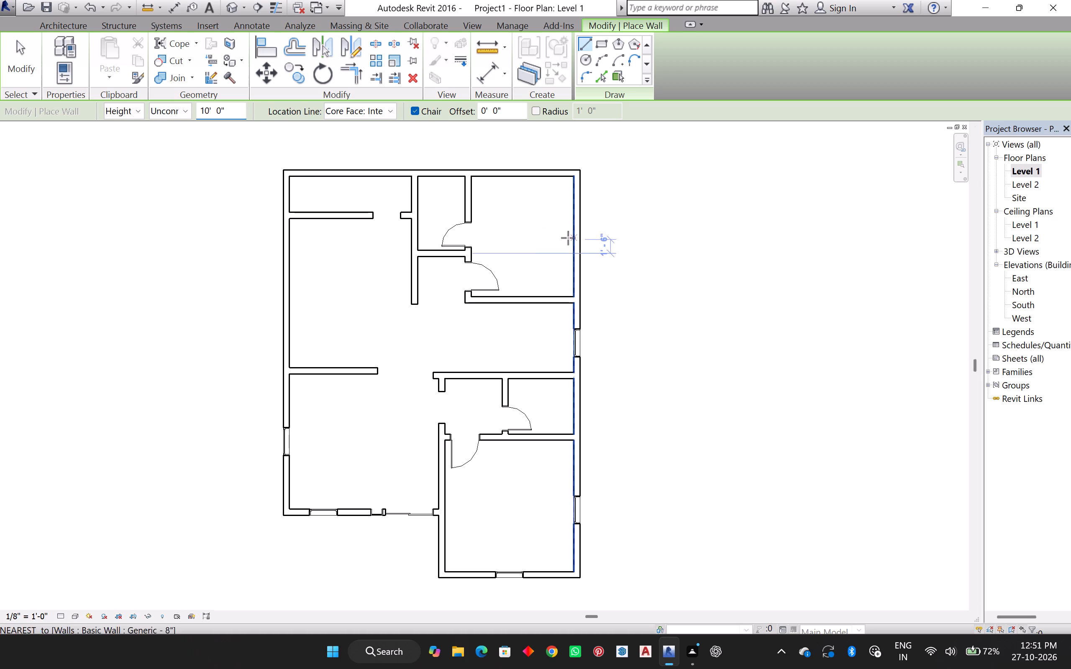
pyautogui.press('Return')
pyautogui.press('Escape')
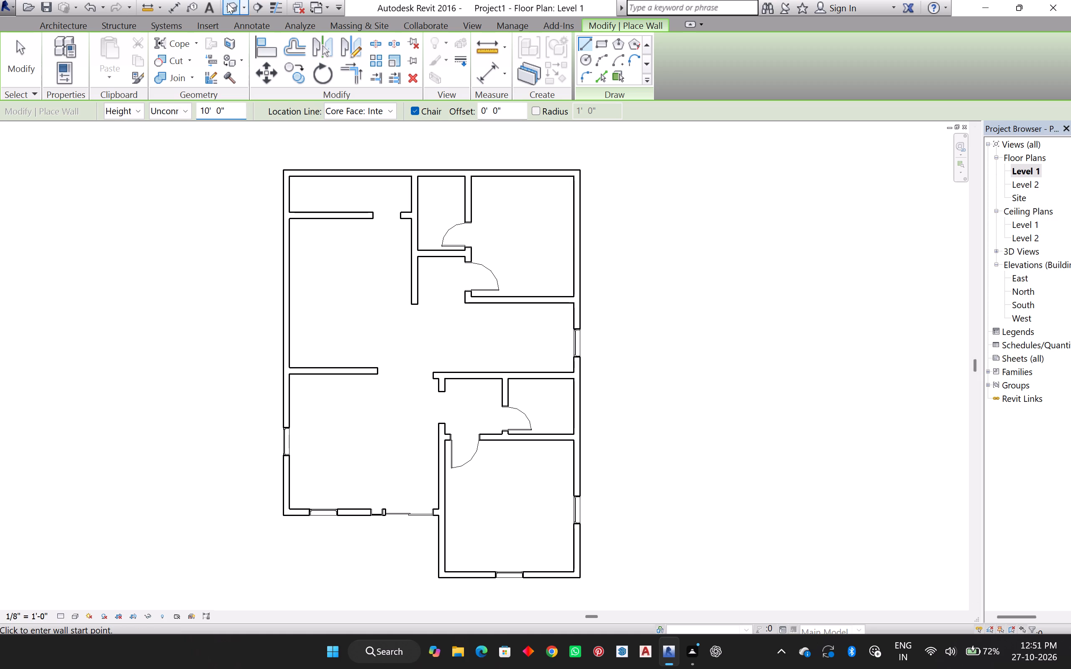
# Examine the building's wall height in 3D and against the Level 1 and Level 2 lines in the East elevation.
pyautogui.click(234, 3)
pyautogui.scroll(5, 490, 395)
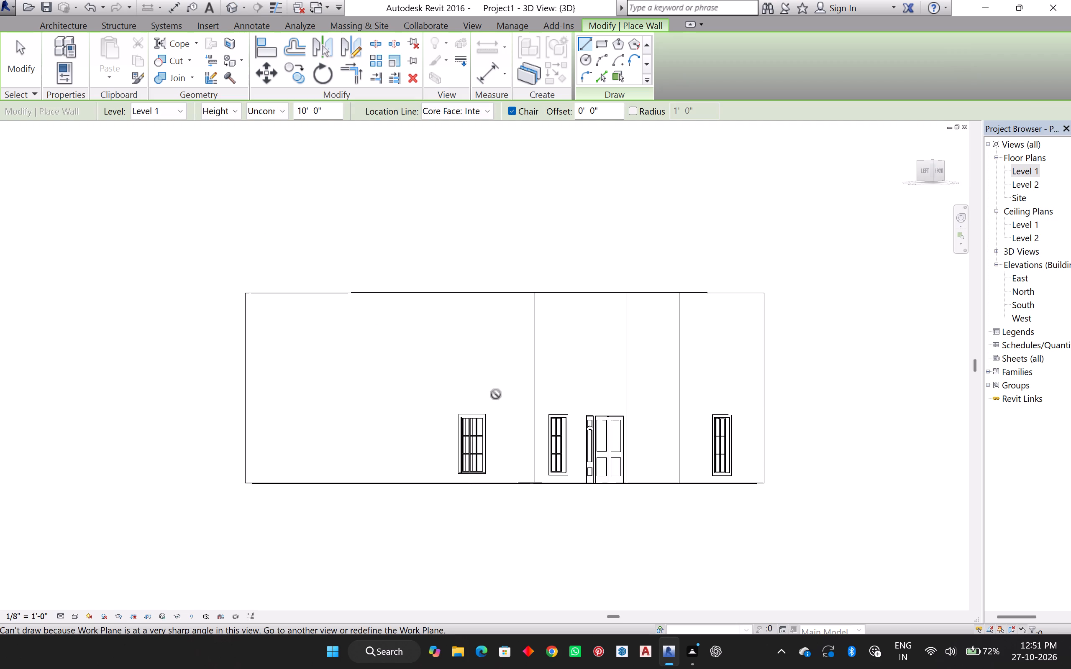
pyautogui.scroll(-4, 496, 393)
pyautogui.moveTo(552, 405); pyautogui.dragTo(563, 444, button='middle')
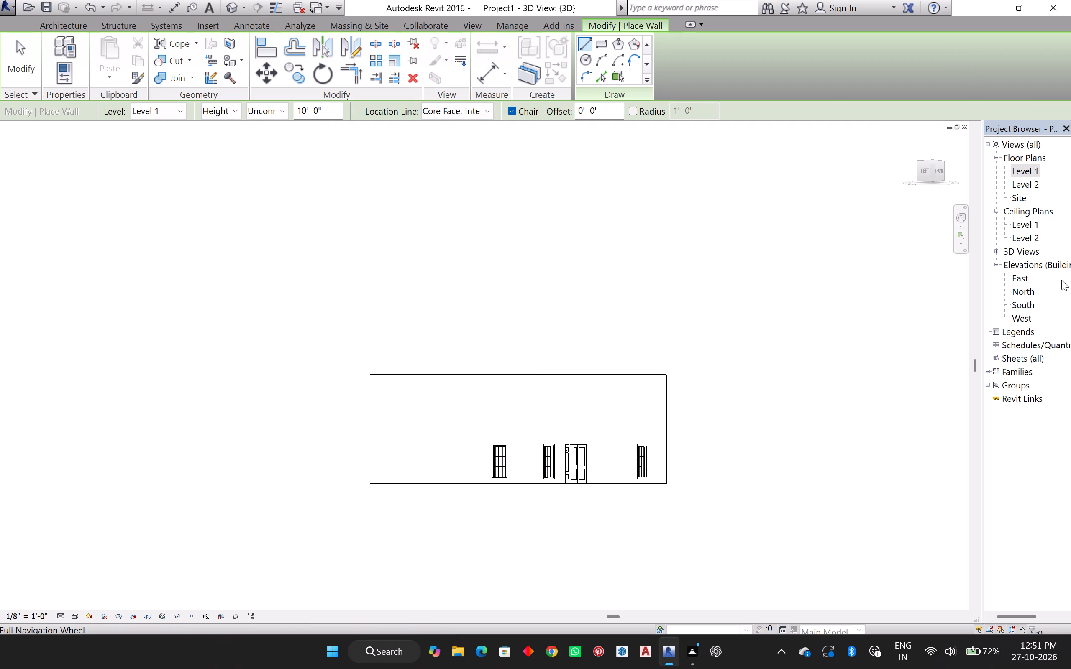
pyautogui.click(1028, 281)
pyautogui.click(1028, 281)
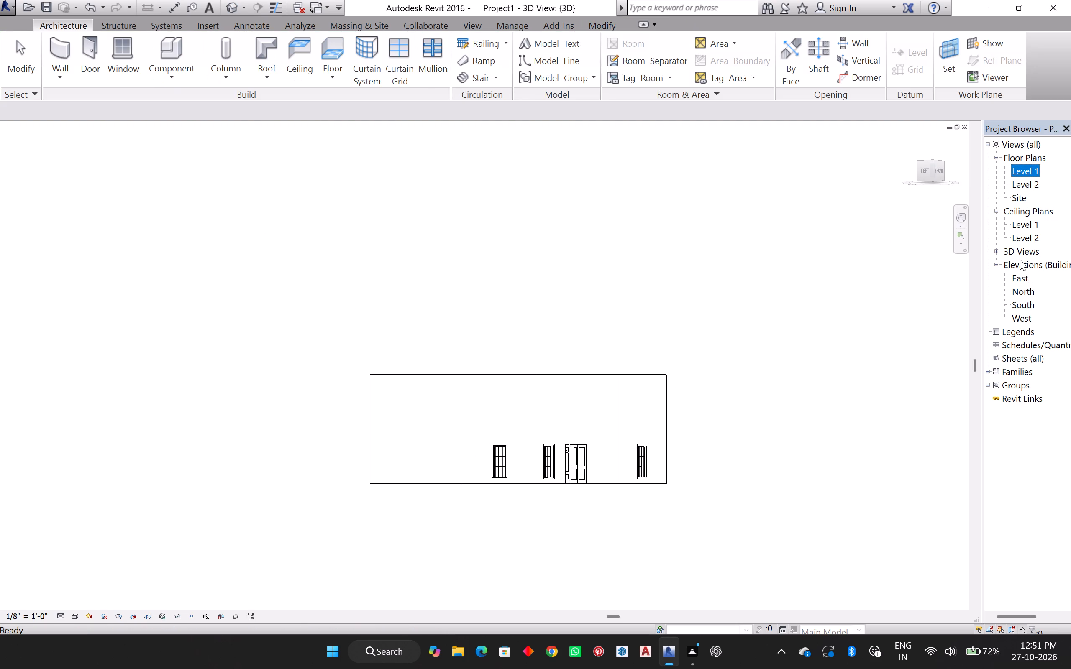
pyautogui.click(1022, 276)
pyautogui.click(1022, 276)
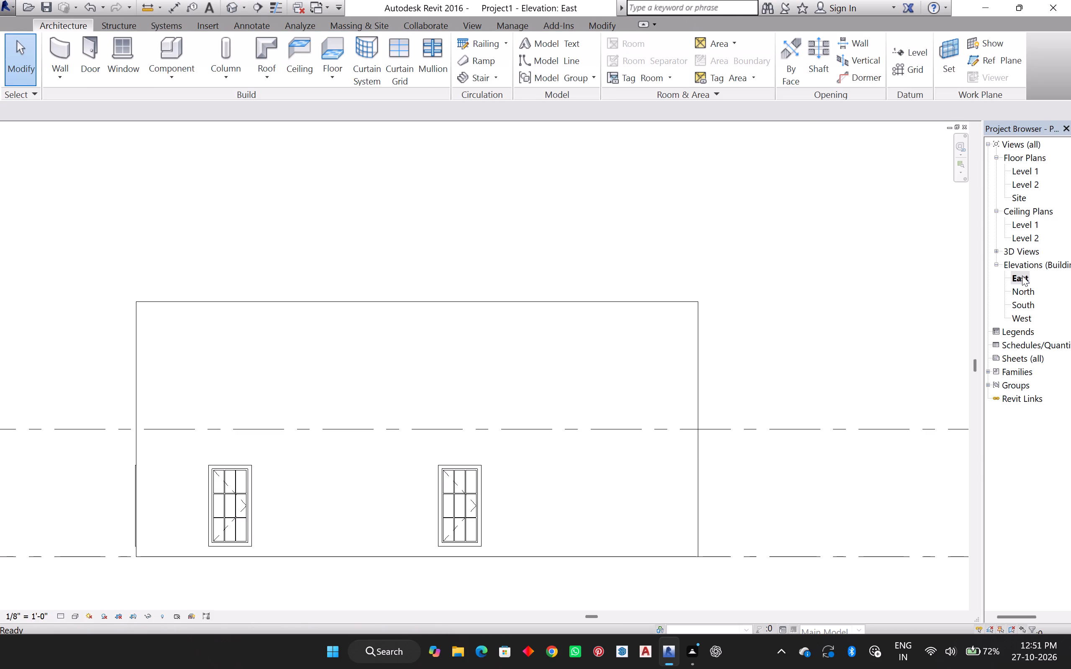
pyautogui.scroll(-5, 725, 375)
pyautogui.moveTo(772, 439); pyautogui.dragTo(524, 464, button='middle')
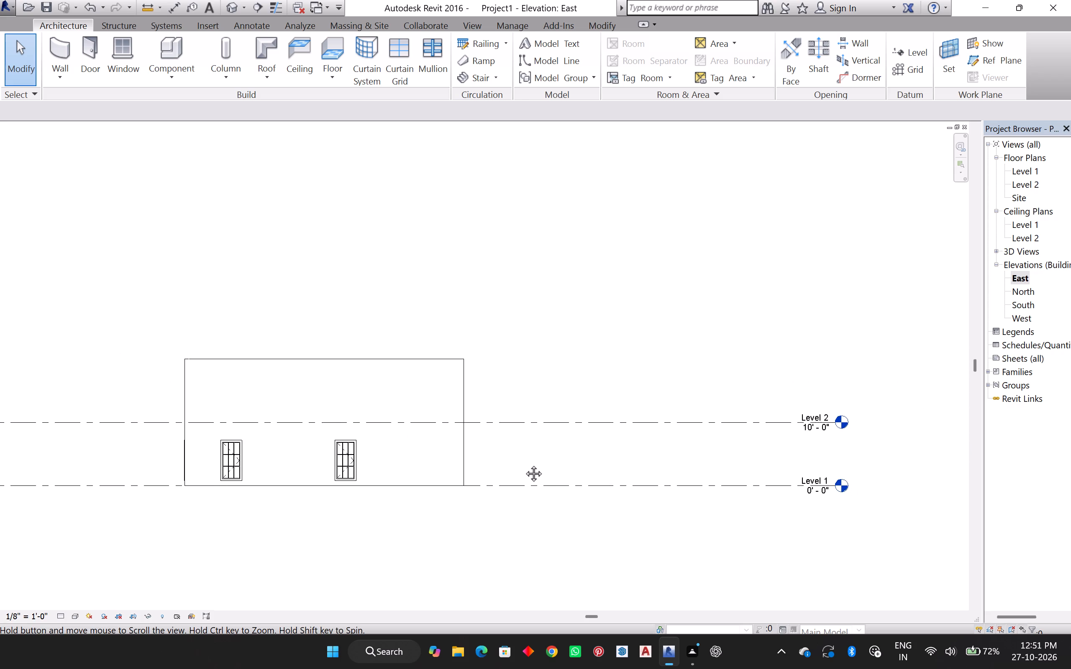
pyautogui.moveTo(524, 464); pyautogui.dragTo(539, 463, button='middle')
pyautogui.middleClick(539, 463)
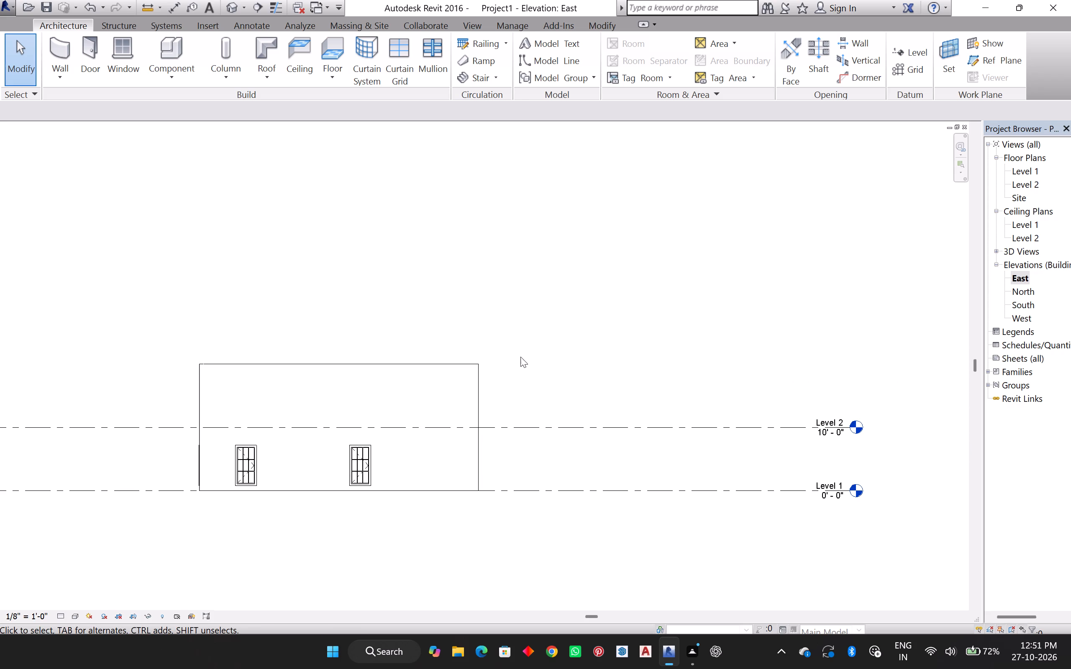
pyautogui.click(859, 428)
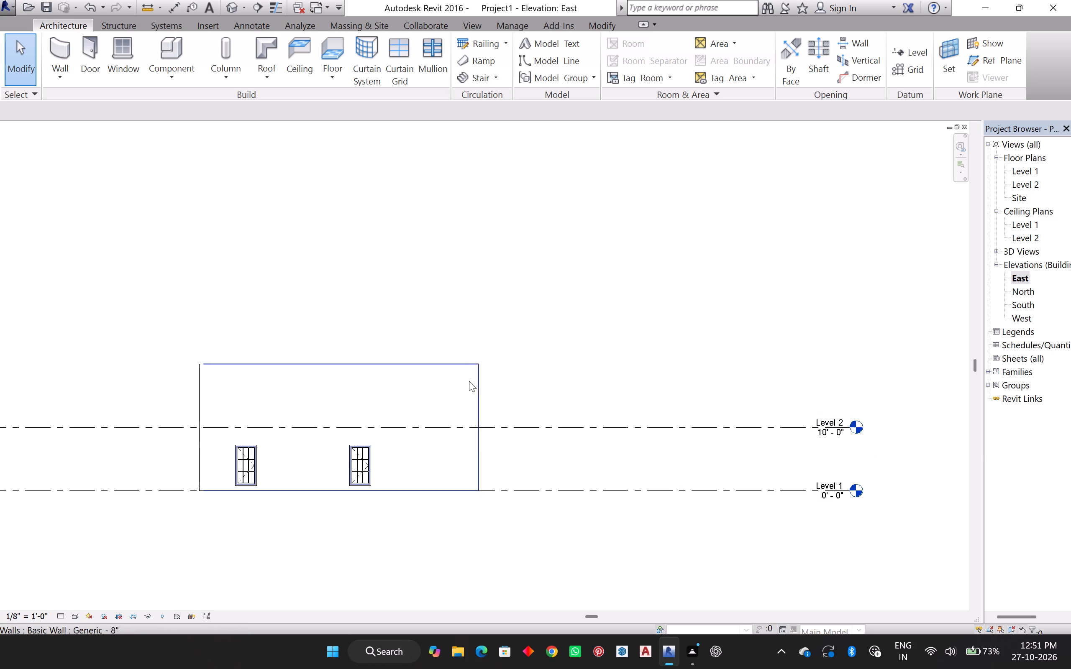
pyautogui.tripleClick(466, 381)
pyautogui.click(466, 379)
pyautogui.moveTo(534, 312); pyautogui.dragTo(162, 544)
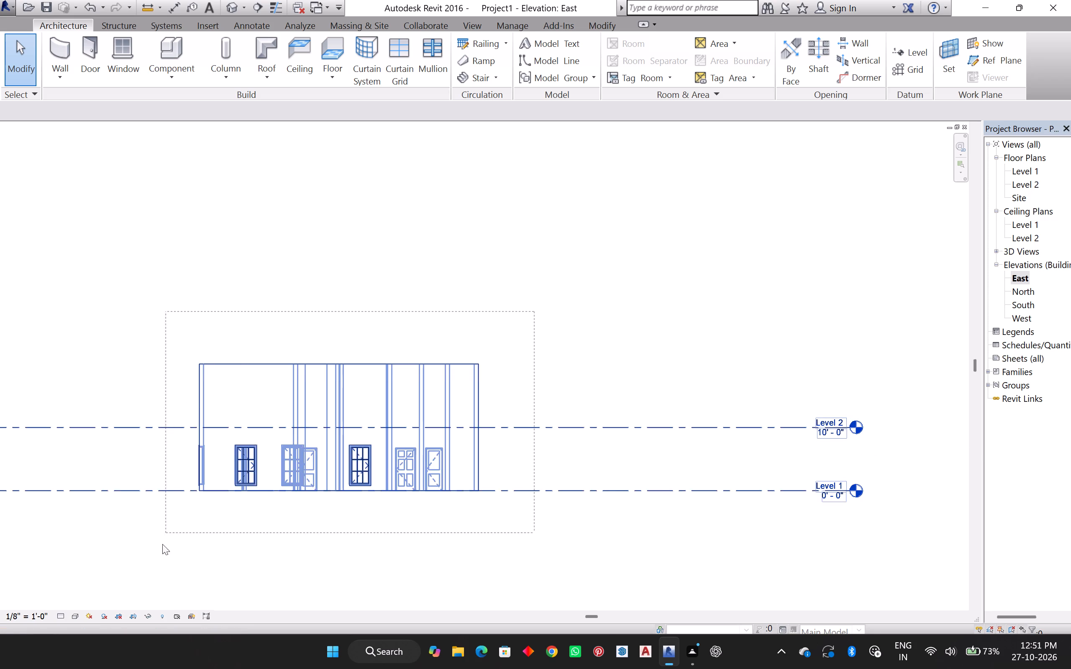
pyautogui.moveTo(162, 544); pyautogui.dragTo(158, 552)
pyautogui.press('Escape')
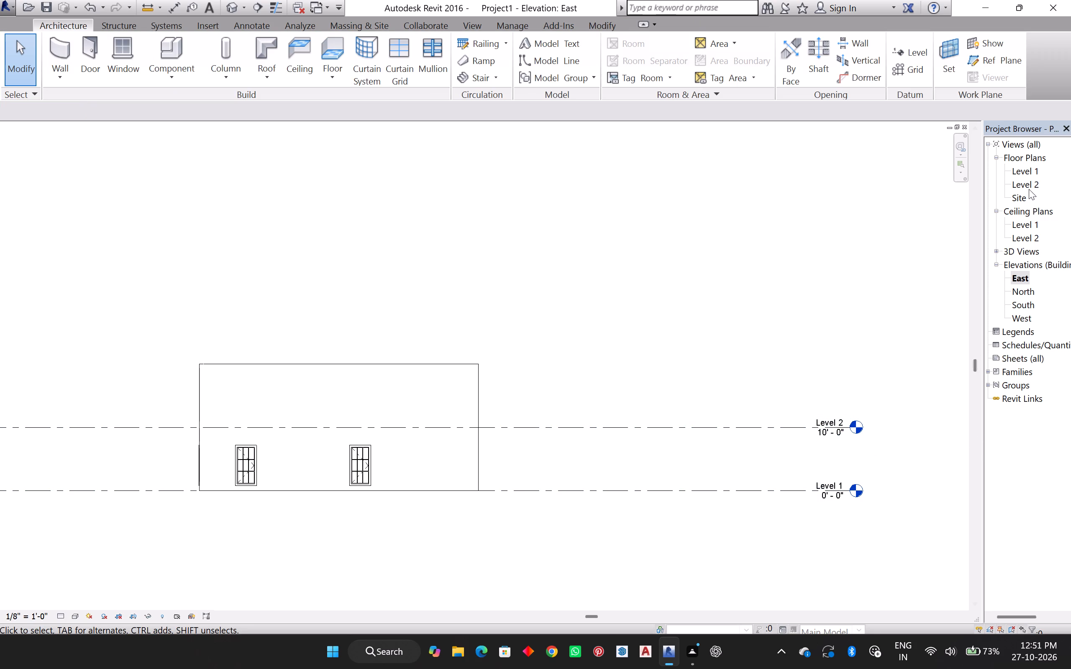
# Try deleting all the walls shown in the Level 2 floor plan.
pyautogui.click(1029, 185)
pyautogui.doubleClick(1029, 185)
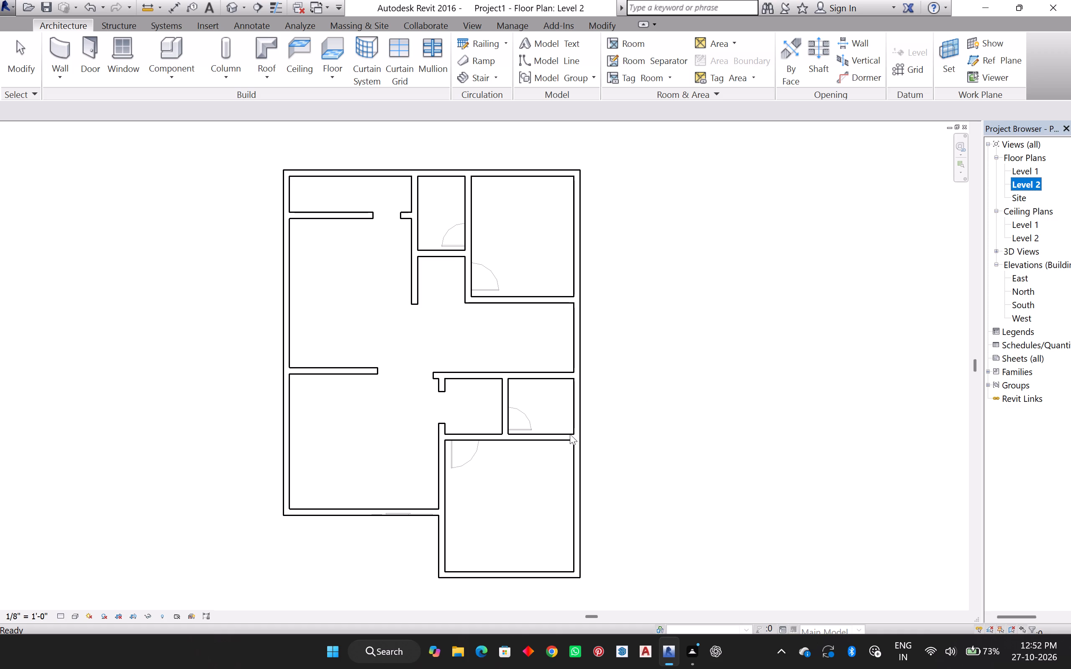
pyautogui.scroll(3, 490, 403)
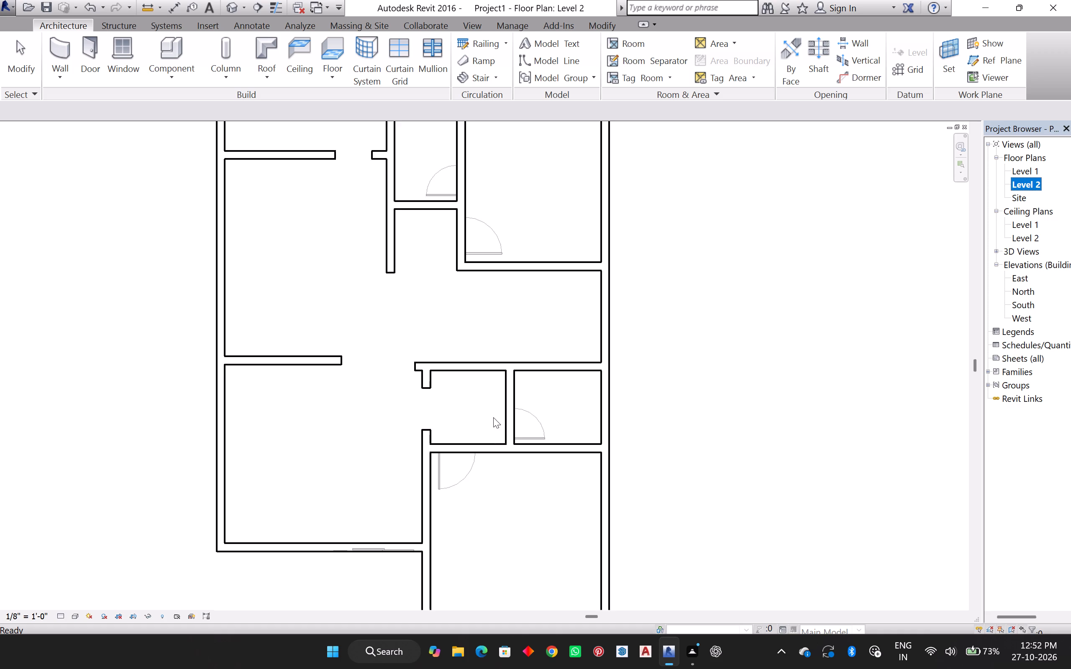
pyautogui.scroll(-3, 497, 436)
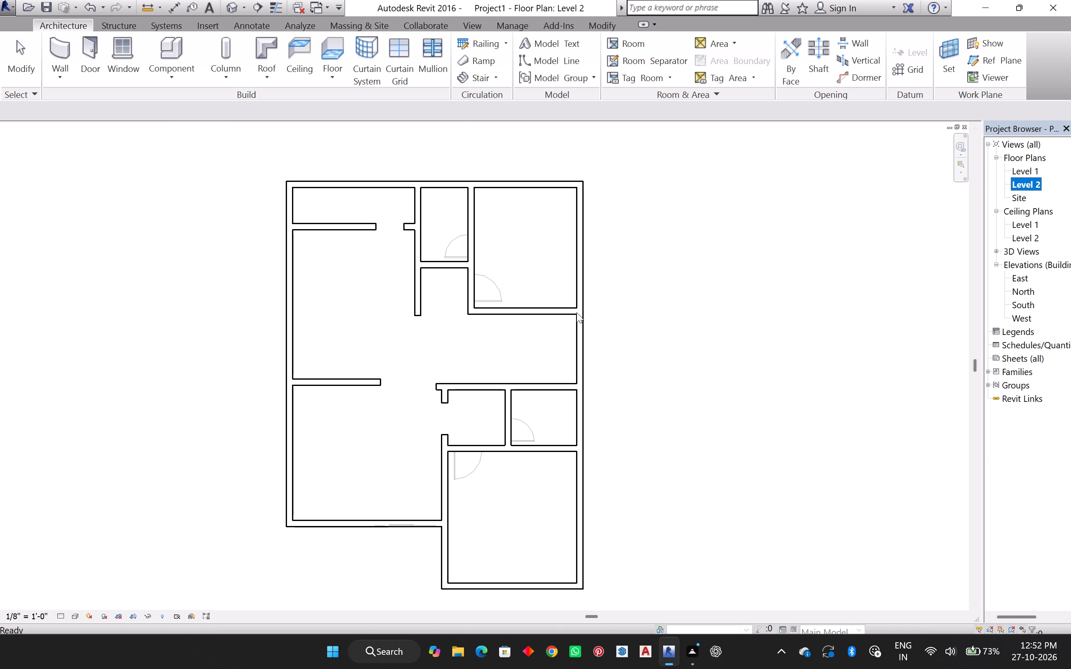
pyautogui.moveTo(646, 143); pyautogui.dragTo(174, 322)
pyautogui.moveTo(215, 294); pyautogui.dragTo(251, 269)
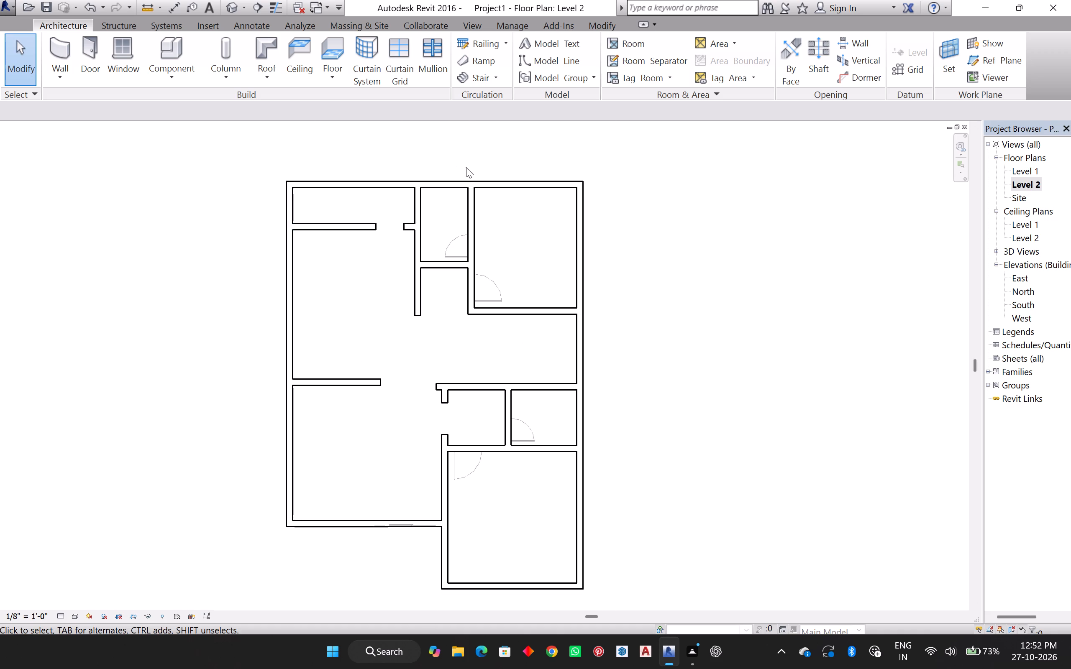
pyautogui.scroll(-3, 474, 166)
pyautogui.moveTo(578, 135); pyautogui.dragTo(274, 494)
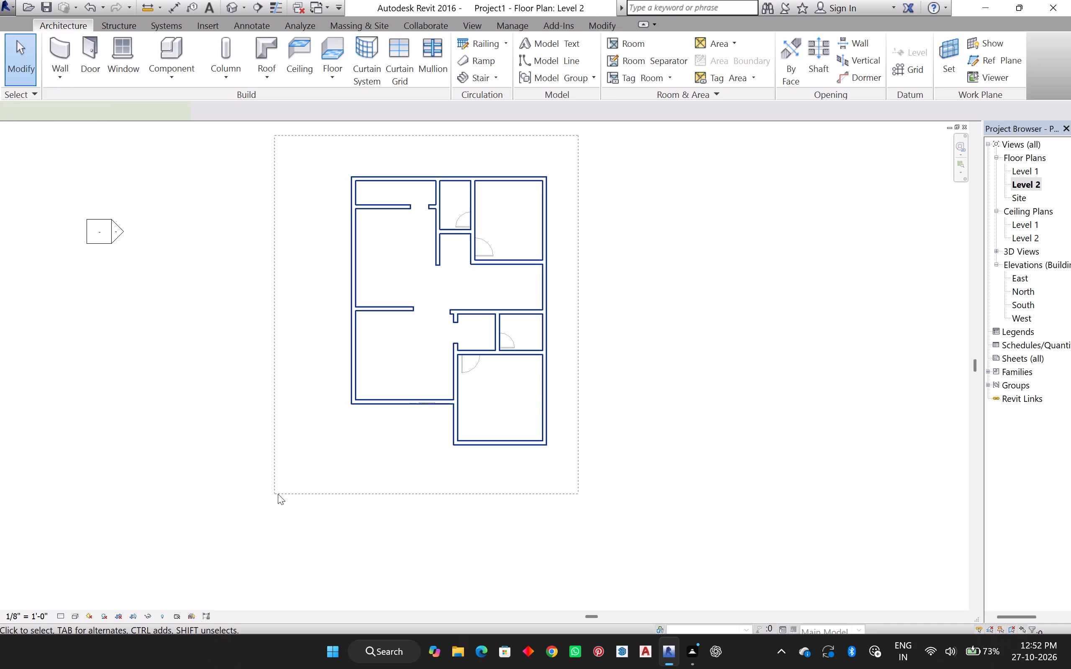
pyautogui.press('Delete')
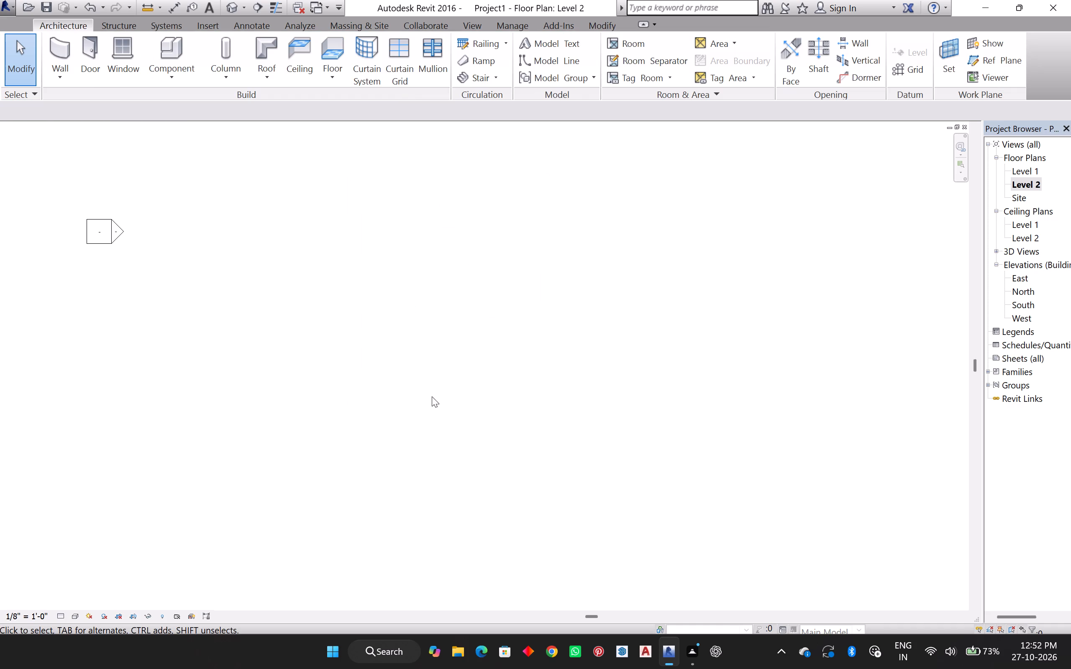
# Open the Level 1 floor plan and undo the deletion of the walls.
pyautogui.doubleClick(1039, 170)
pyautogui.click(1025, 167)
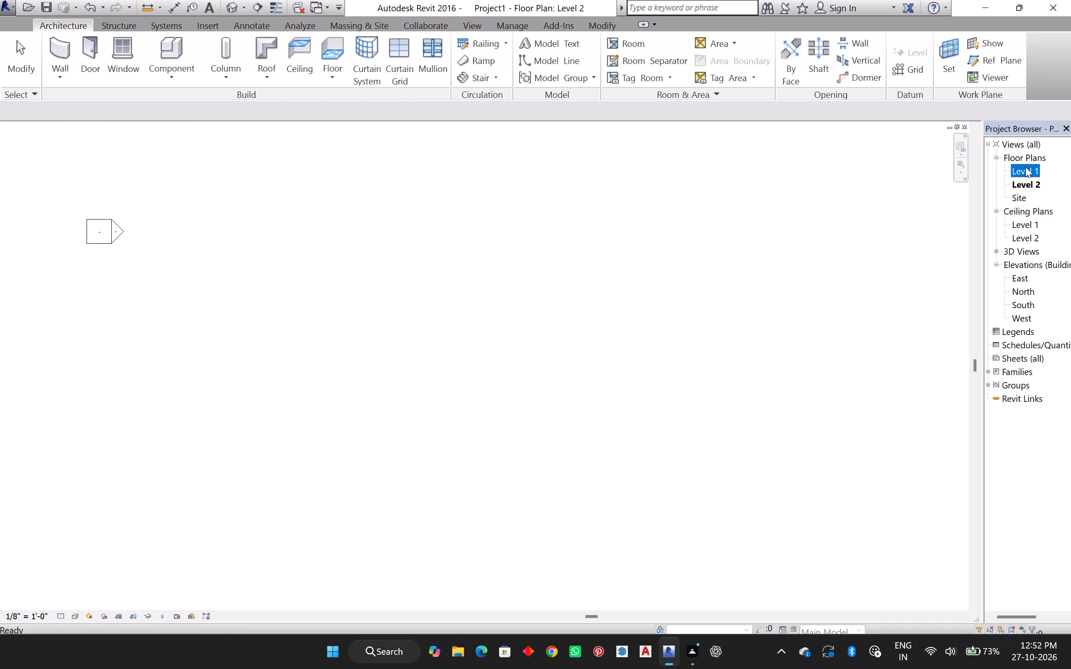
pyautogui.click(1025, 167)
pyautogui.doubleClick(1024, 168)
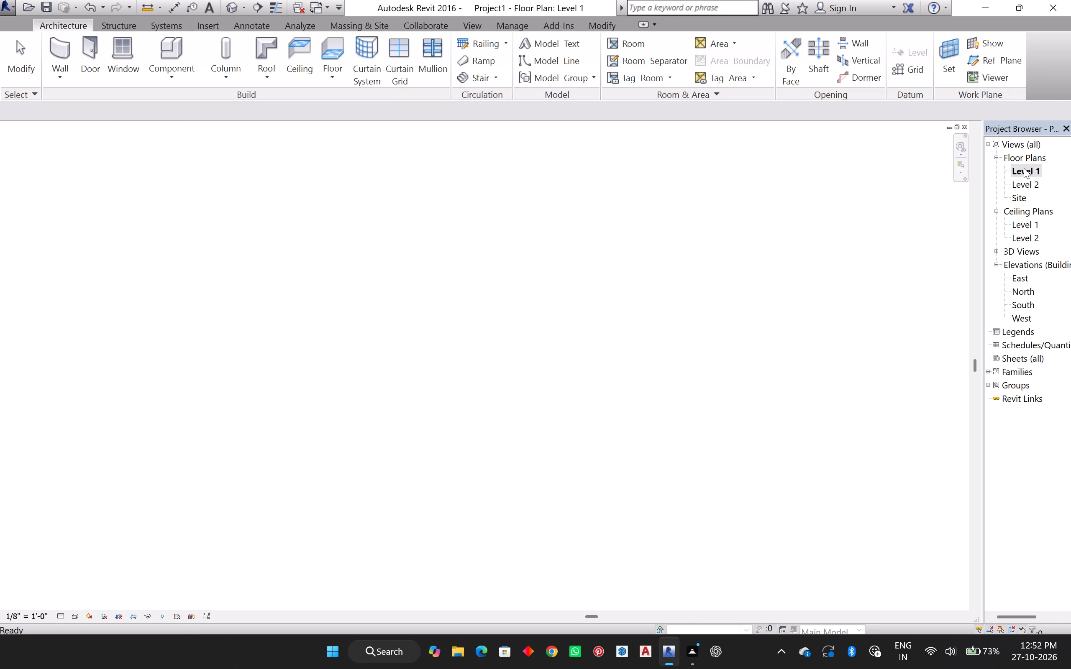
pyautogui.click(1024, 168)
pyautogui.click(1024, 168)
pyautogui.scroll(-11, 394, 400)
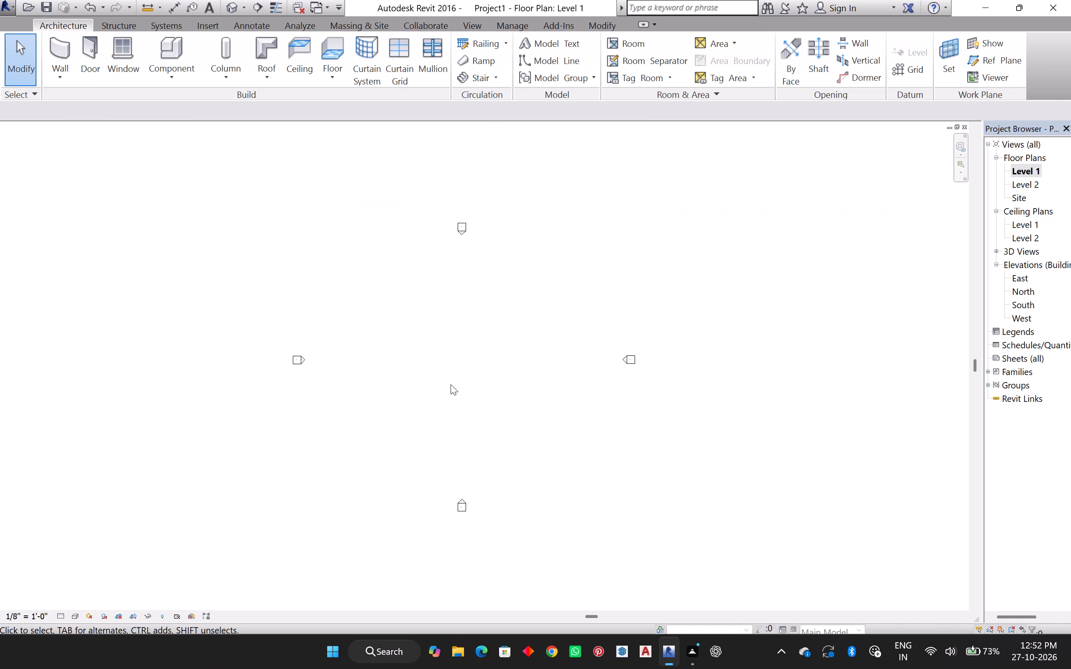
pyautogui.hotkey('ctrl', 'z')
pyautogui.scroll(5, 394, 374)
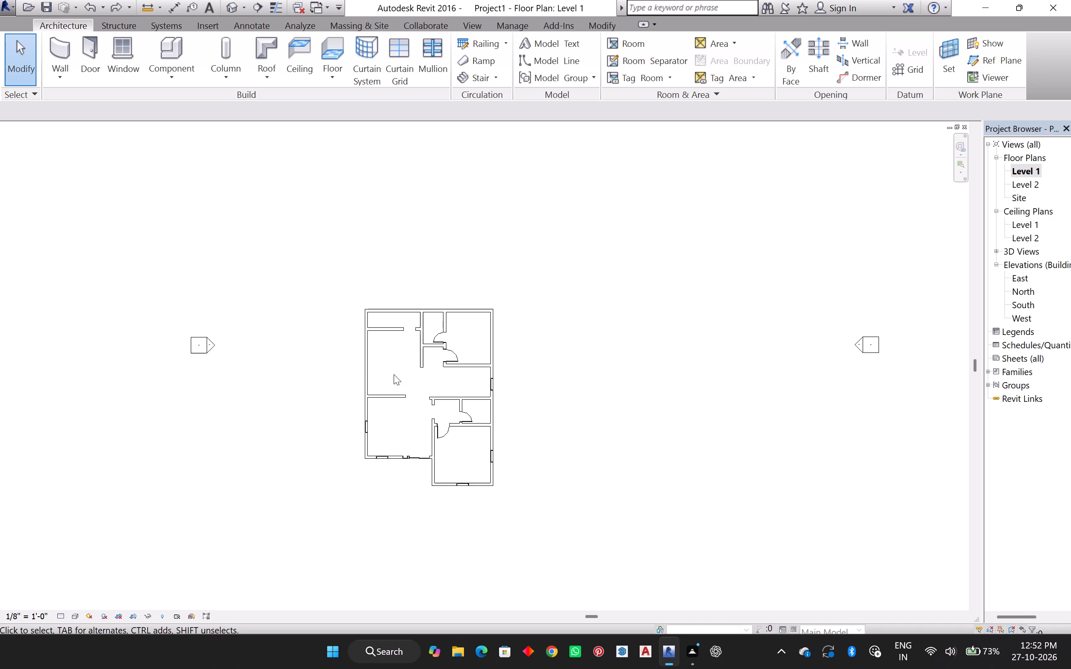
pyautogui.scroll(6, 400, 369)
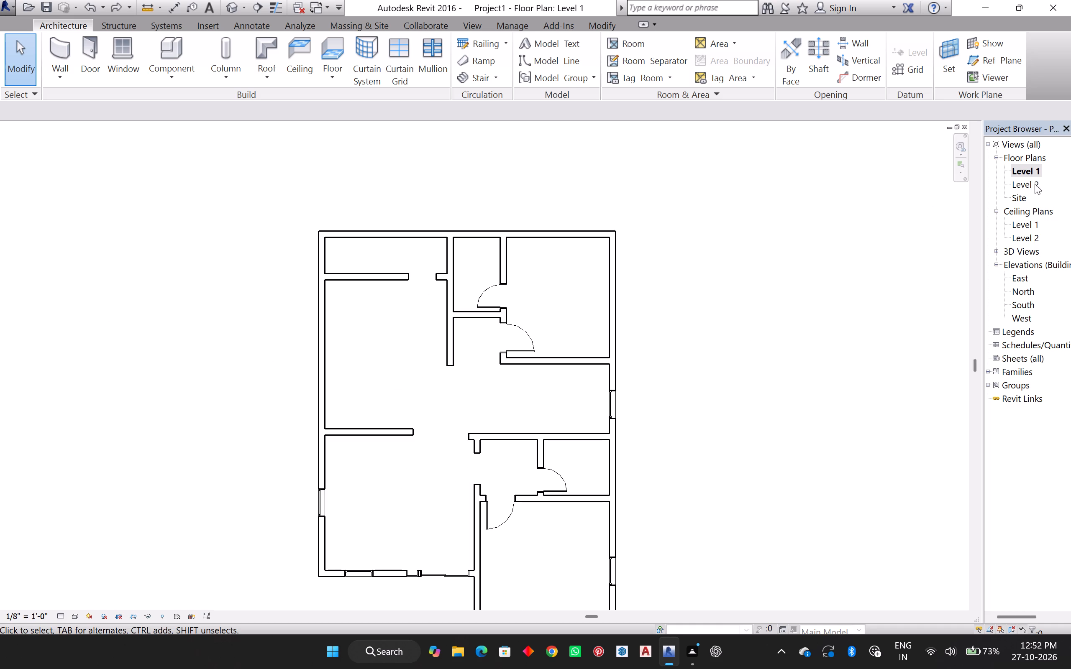
# Examine the wall layout in the Level 2 floor plan and compare it with the Level 1 floor plan.
pyautogui.click(1035, 184)
pyautogui.click(1035, 184)
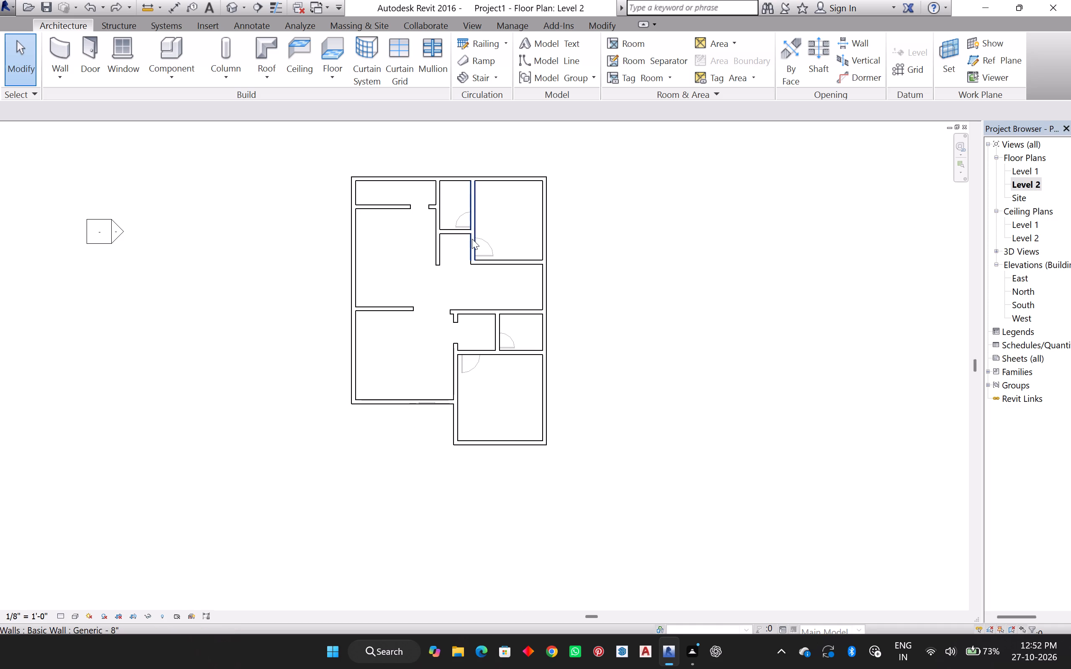
pyautogui.scroll(7, 472, 238)
pyautogui.moveTo(472, 238); pyautogui.dragTo(510, 265, button='middle')
pyautogui.scroll(-2, 510, 265)
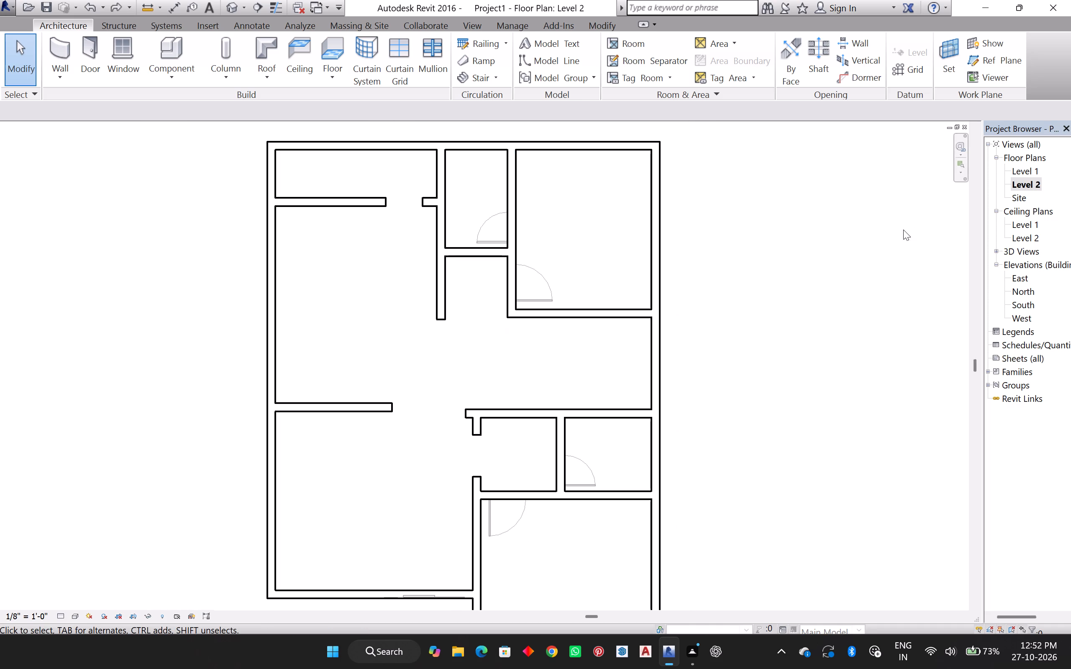
pyautogui.click(1017, 171)
pyautogui.click(1017, 171)
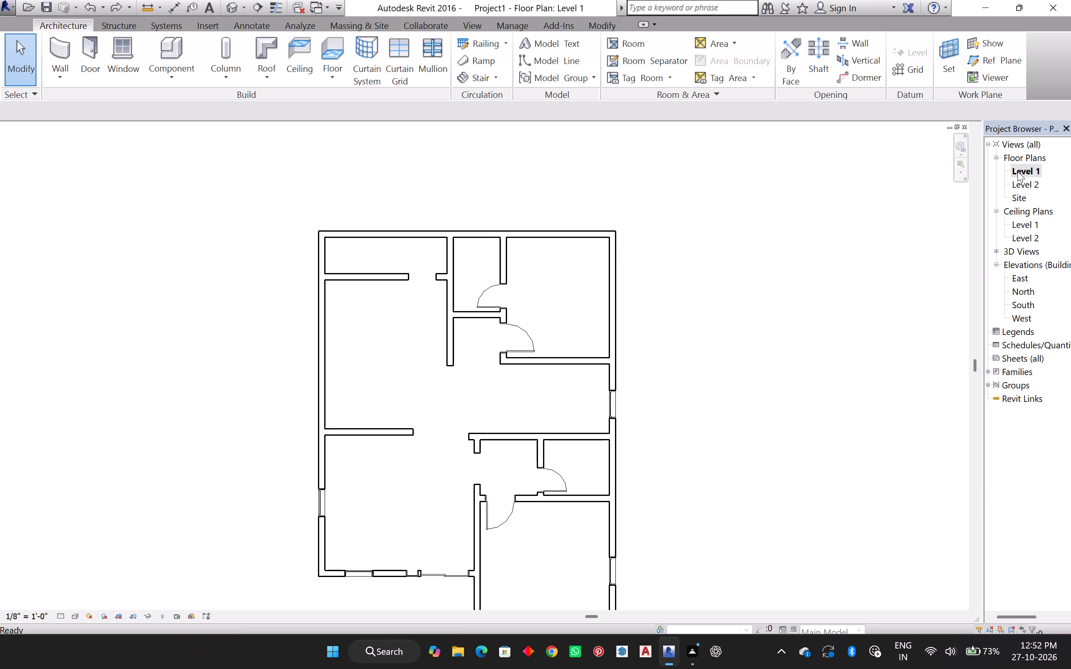
pyautogui.scroll(-2, 522, 450)
pyautogui.moveTo(525, 435); pyautogui.dragTo(569, 352, button='middle')
pyautogui.moveTo(574, 368); pyautogui.dragTo(578, 385, button='middle')
pyautogui.moveTo(580, 402); pyautogui.dragTo(580, 419, button='middle')
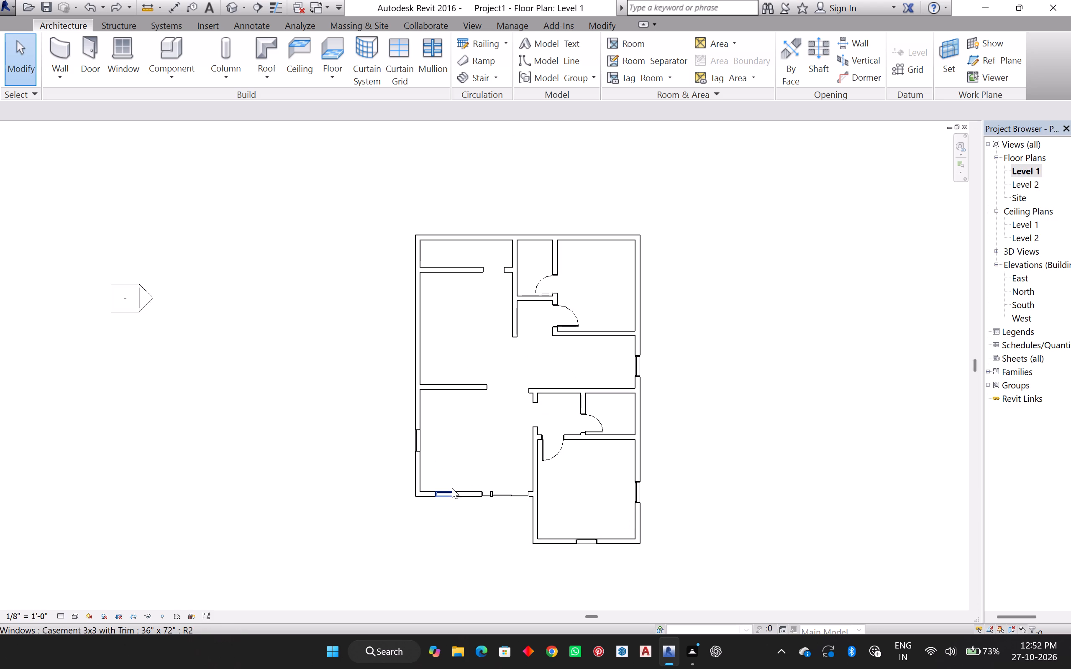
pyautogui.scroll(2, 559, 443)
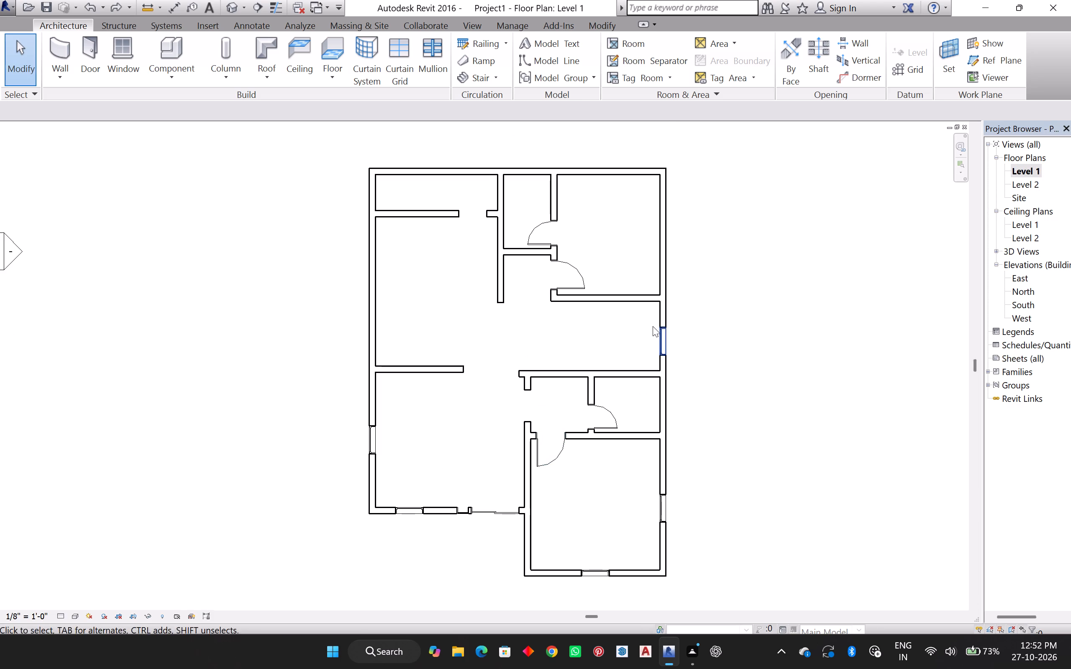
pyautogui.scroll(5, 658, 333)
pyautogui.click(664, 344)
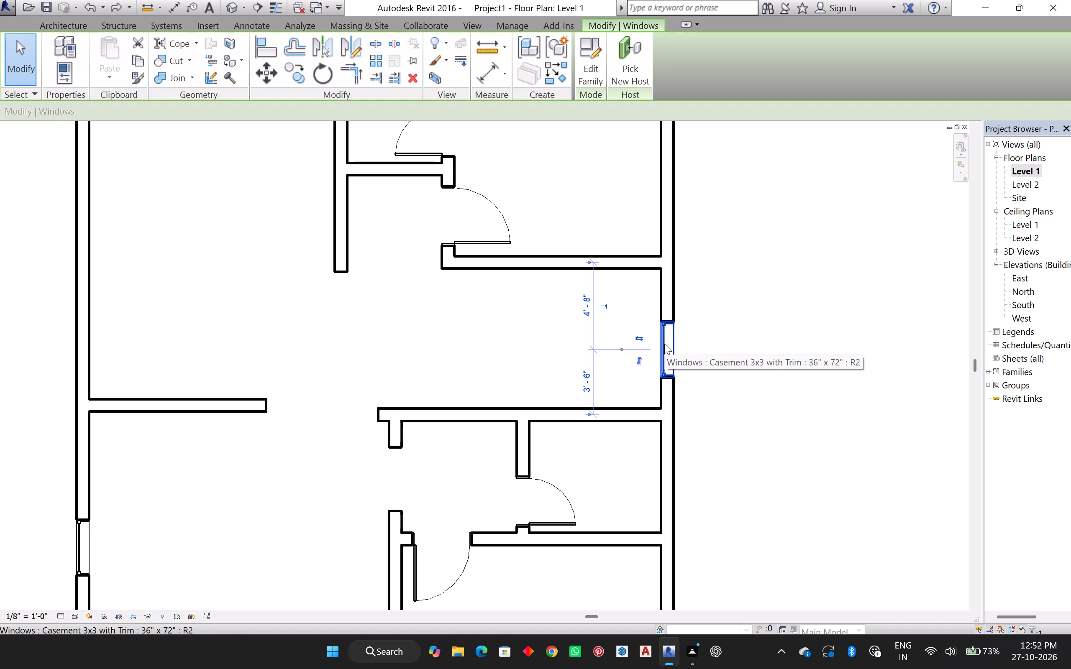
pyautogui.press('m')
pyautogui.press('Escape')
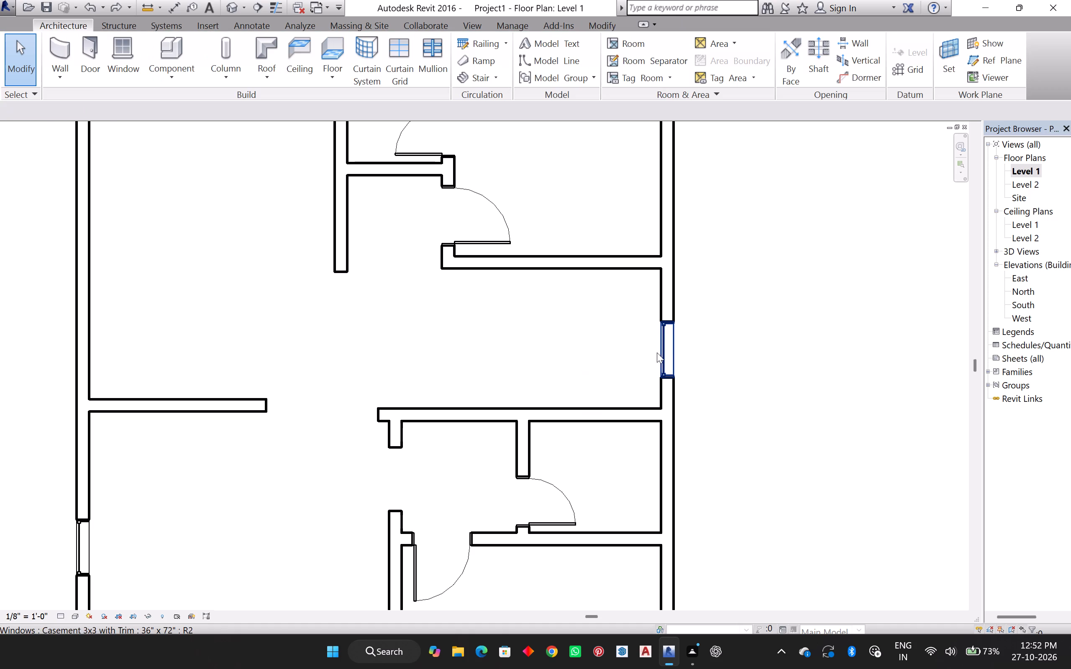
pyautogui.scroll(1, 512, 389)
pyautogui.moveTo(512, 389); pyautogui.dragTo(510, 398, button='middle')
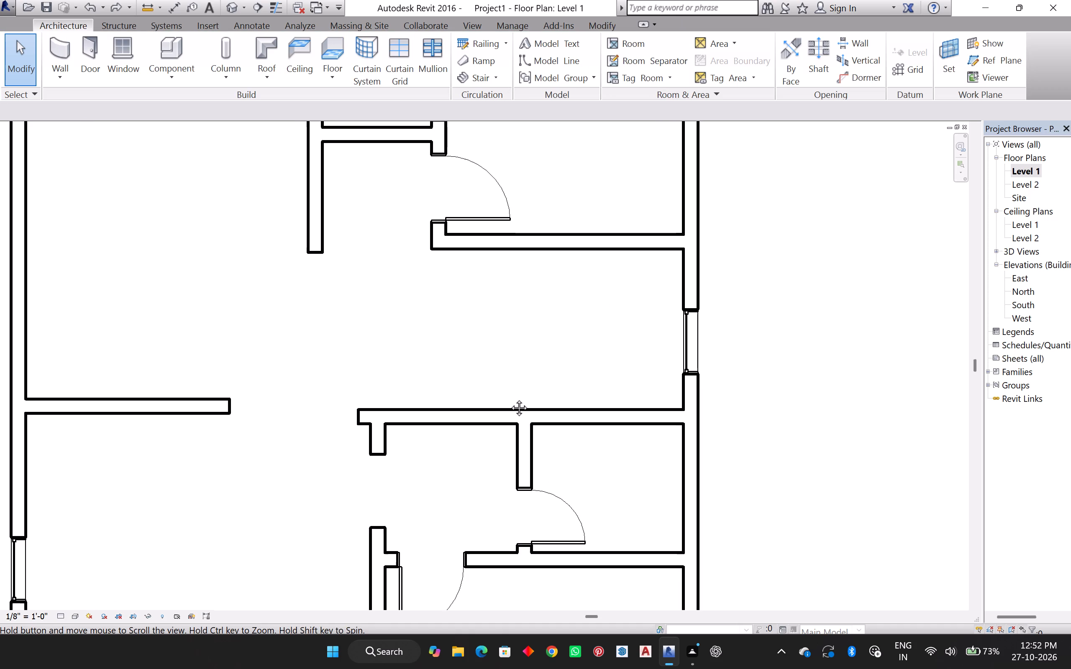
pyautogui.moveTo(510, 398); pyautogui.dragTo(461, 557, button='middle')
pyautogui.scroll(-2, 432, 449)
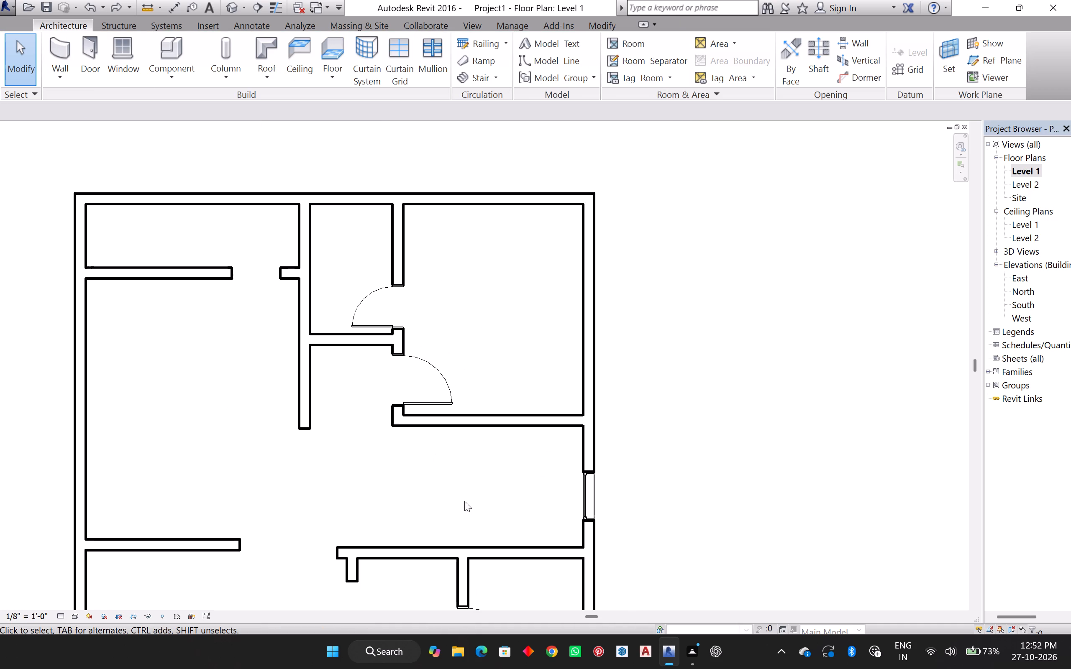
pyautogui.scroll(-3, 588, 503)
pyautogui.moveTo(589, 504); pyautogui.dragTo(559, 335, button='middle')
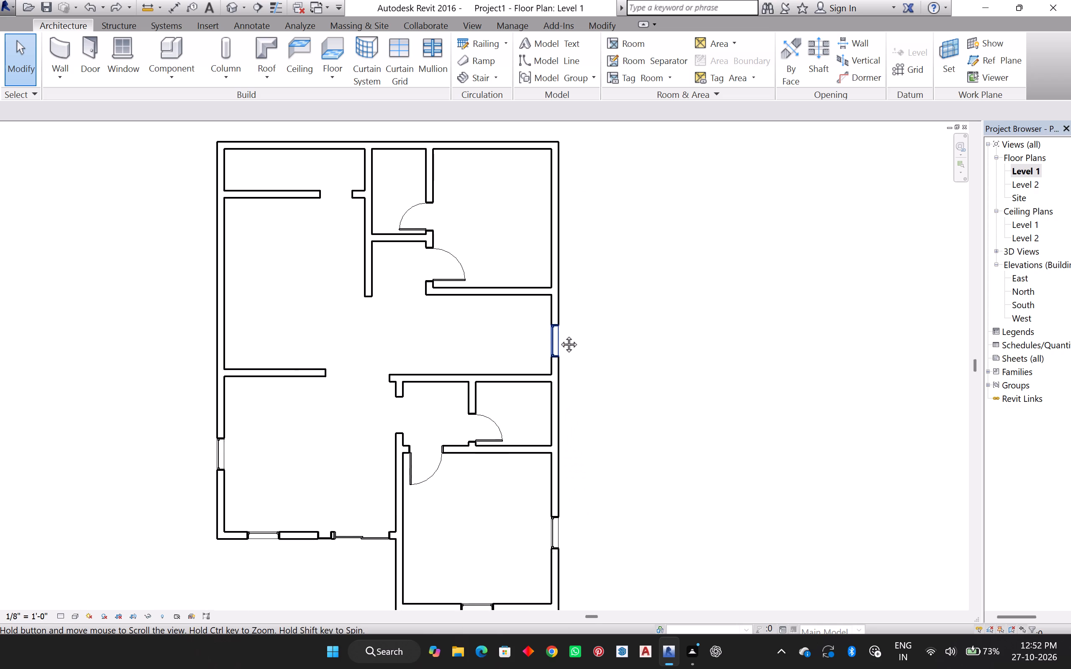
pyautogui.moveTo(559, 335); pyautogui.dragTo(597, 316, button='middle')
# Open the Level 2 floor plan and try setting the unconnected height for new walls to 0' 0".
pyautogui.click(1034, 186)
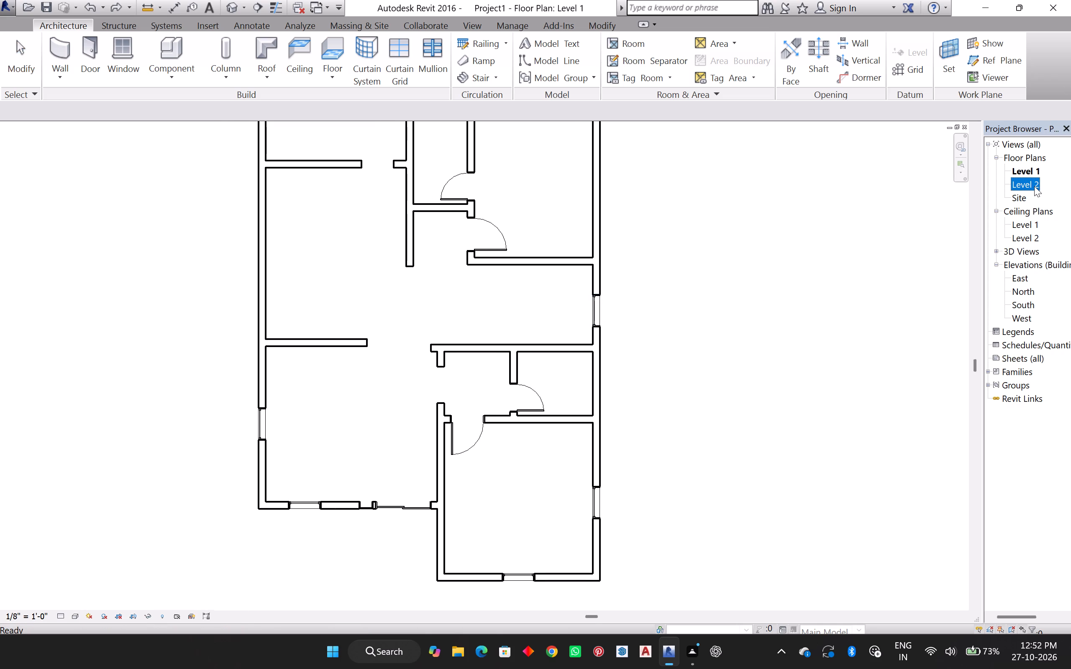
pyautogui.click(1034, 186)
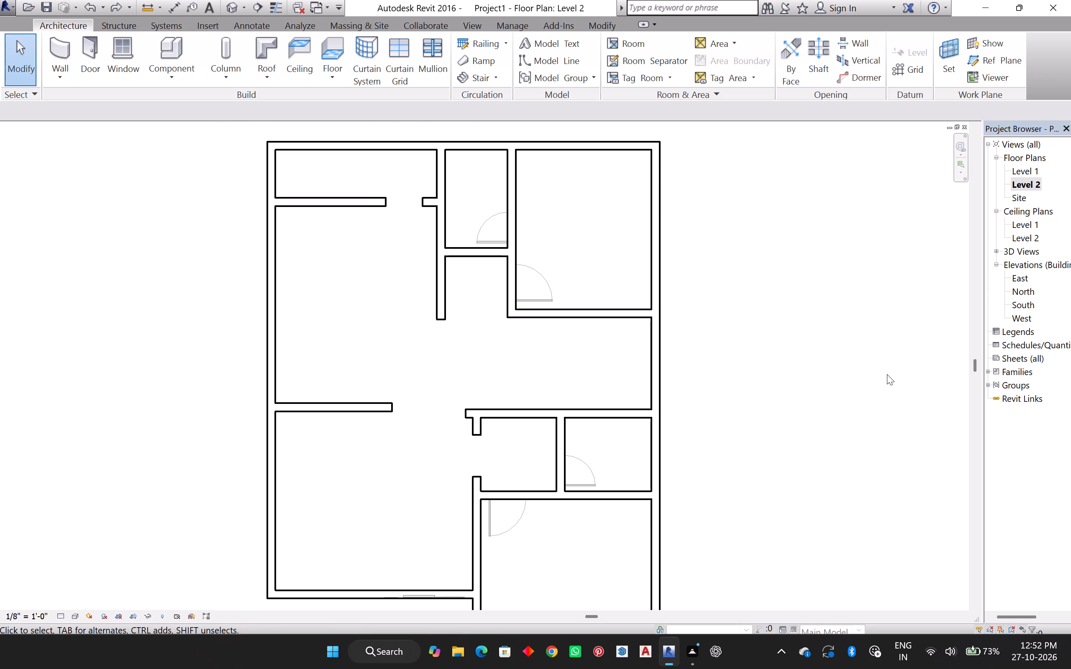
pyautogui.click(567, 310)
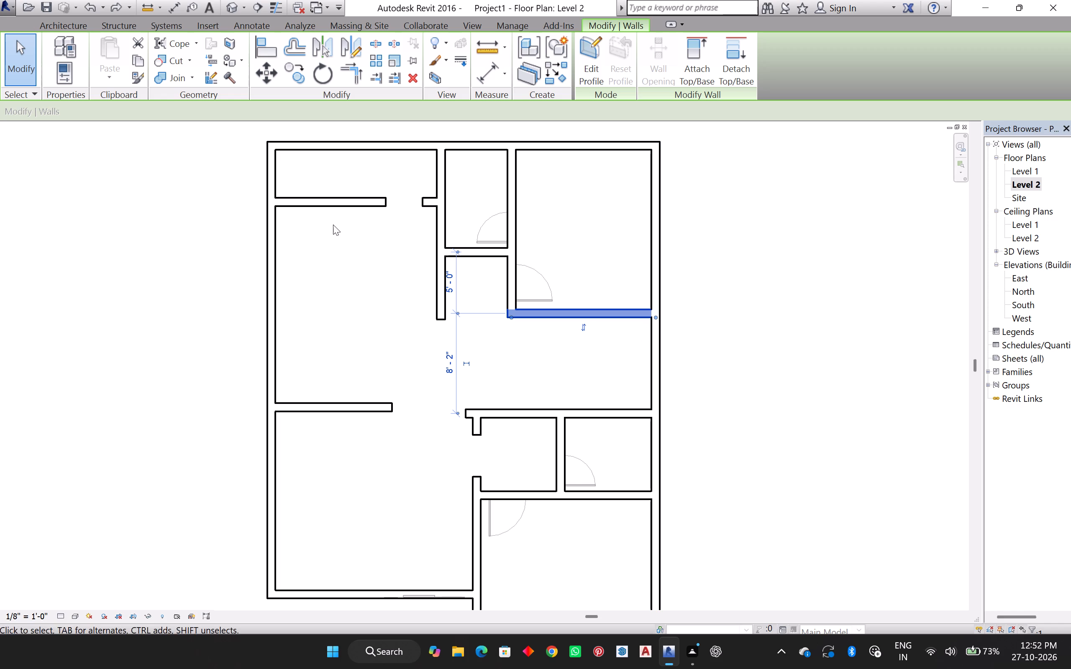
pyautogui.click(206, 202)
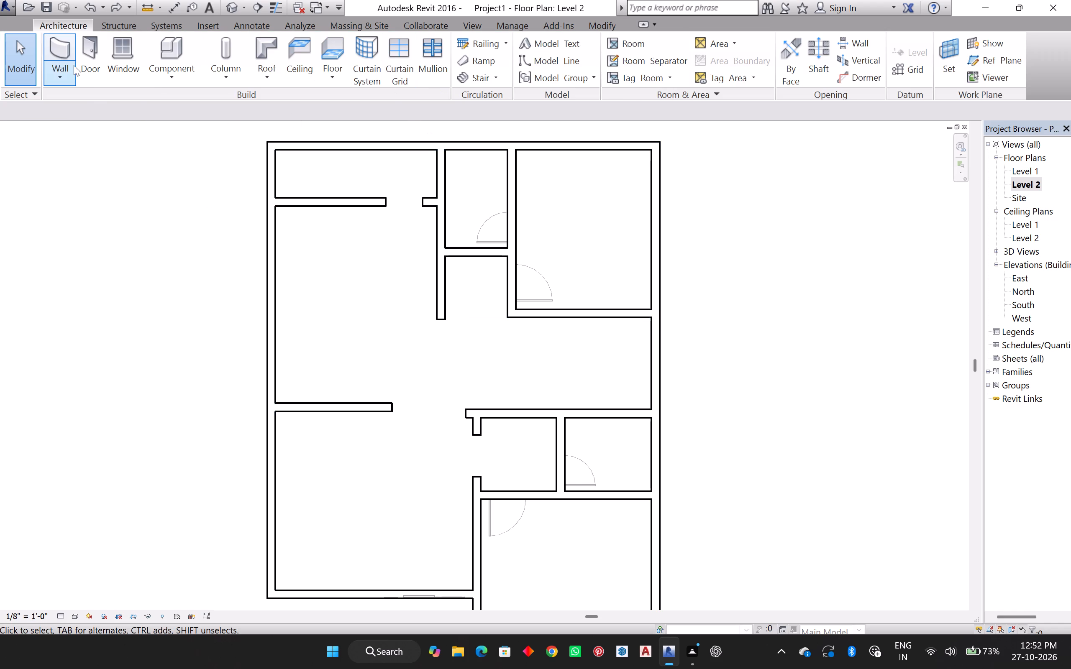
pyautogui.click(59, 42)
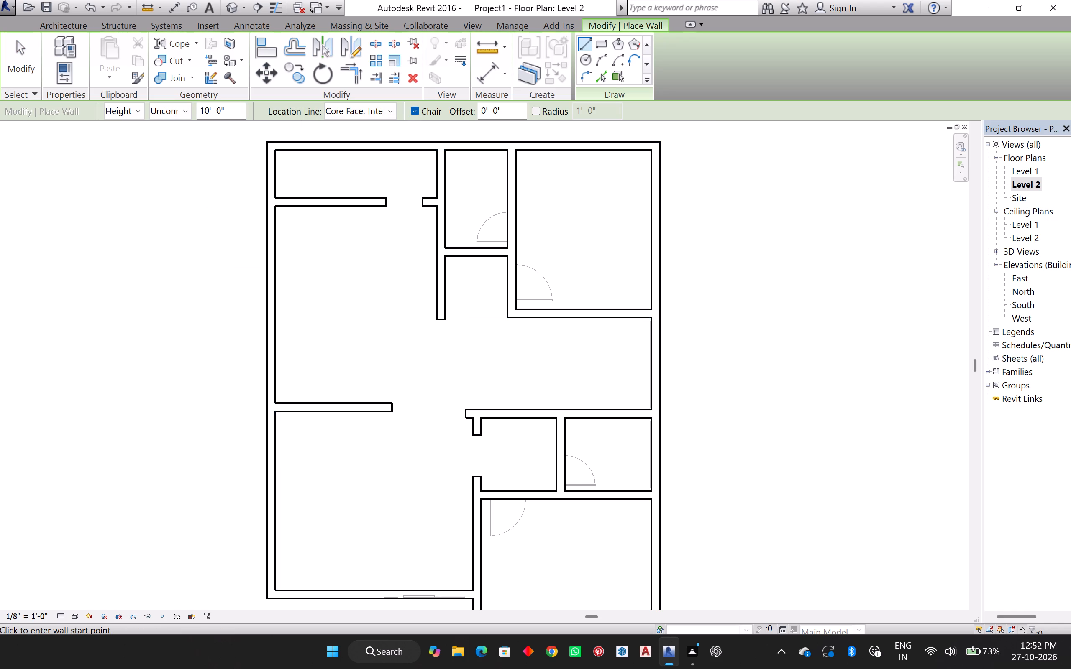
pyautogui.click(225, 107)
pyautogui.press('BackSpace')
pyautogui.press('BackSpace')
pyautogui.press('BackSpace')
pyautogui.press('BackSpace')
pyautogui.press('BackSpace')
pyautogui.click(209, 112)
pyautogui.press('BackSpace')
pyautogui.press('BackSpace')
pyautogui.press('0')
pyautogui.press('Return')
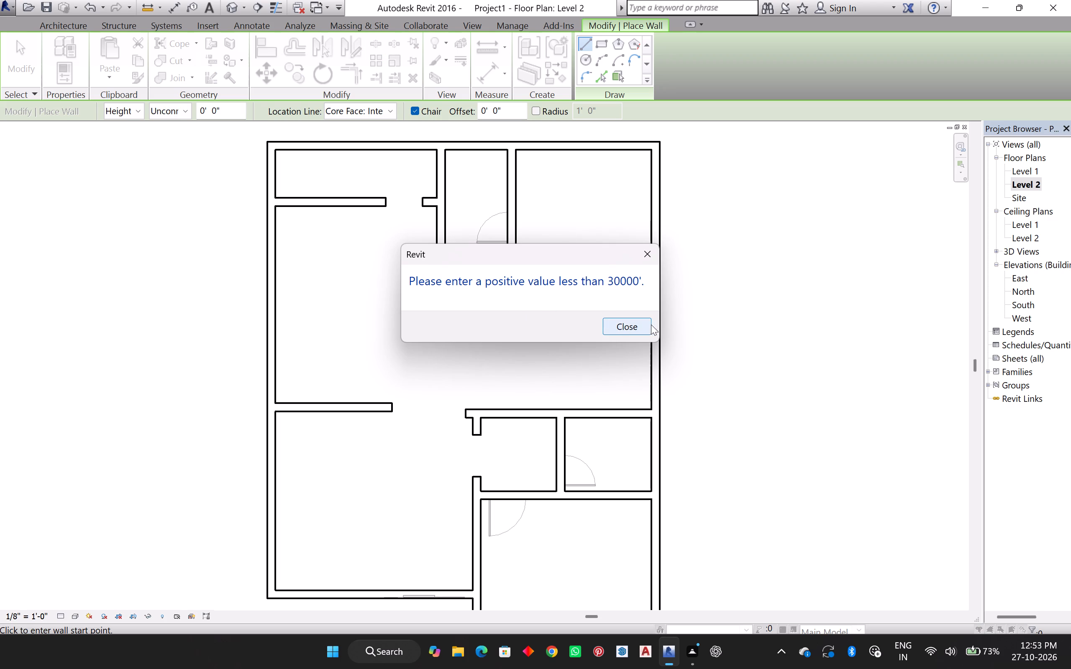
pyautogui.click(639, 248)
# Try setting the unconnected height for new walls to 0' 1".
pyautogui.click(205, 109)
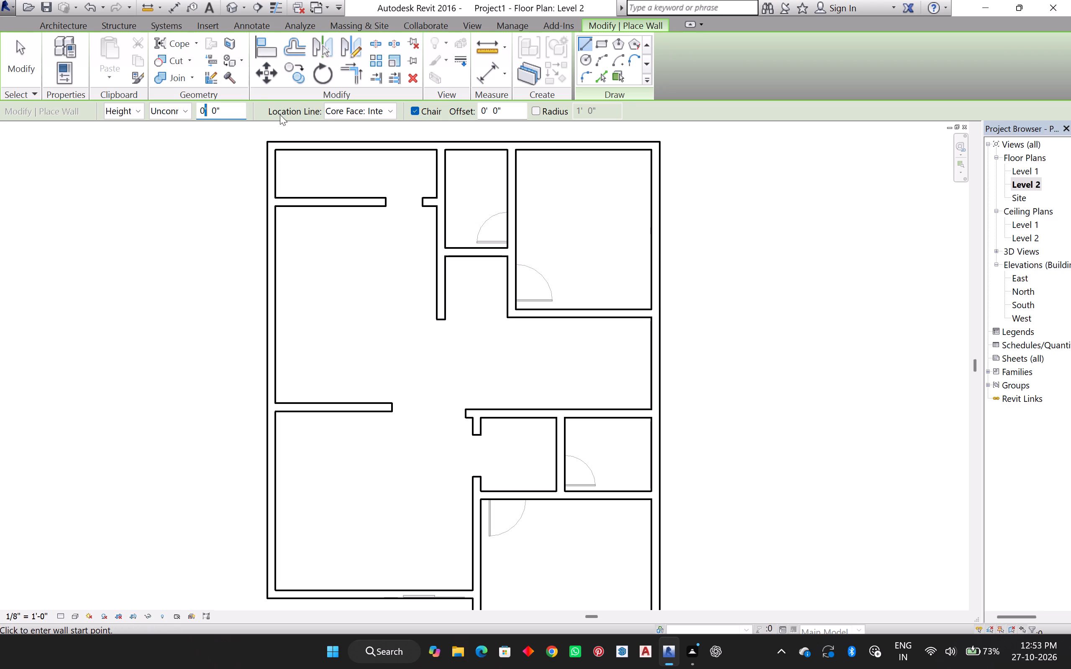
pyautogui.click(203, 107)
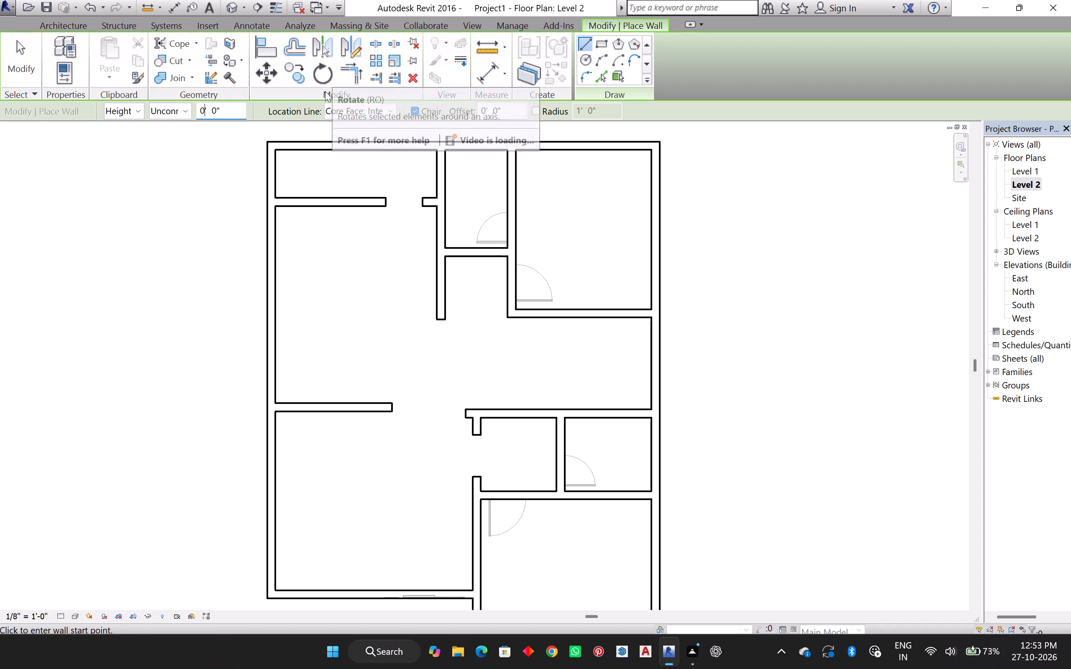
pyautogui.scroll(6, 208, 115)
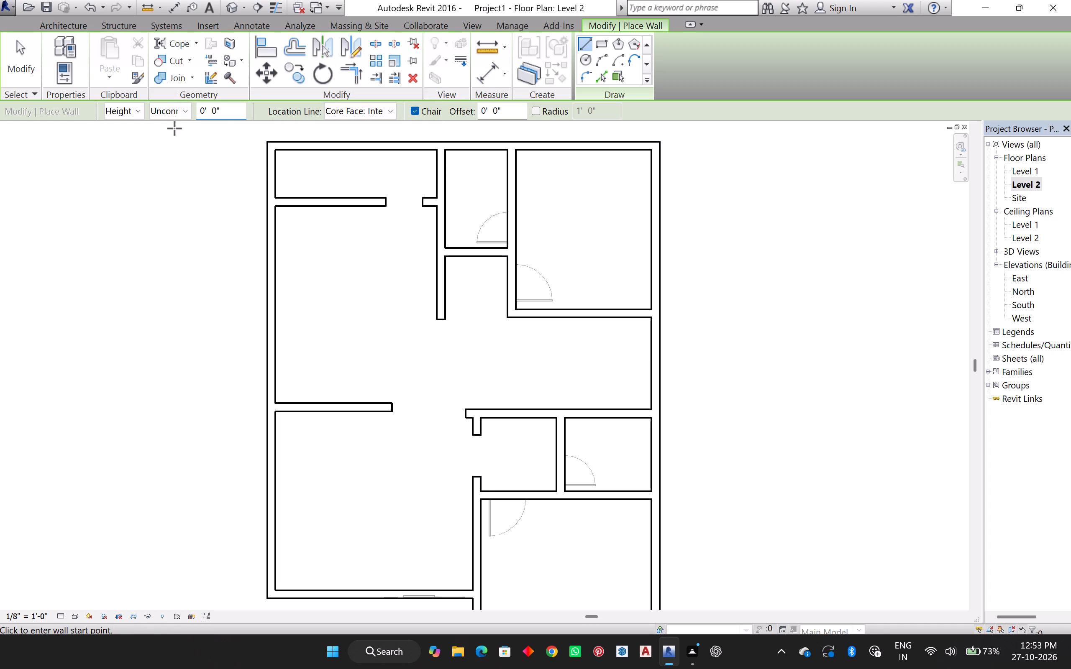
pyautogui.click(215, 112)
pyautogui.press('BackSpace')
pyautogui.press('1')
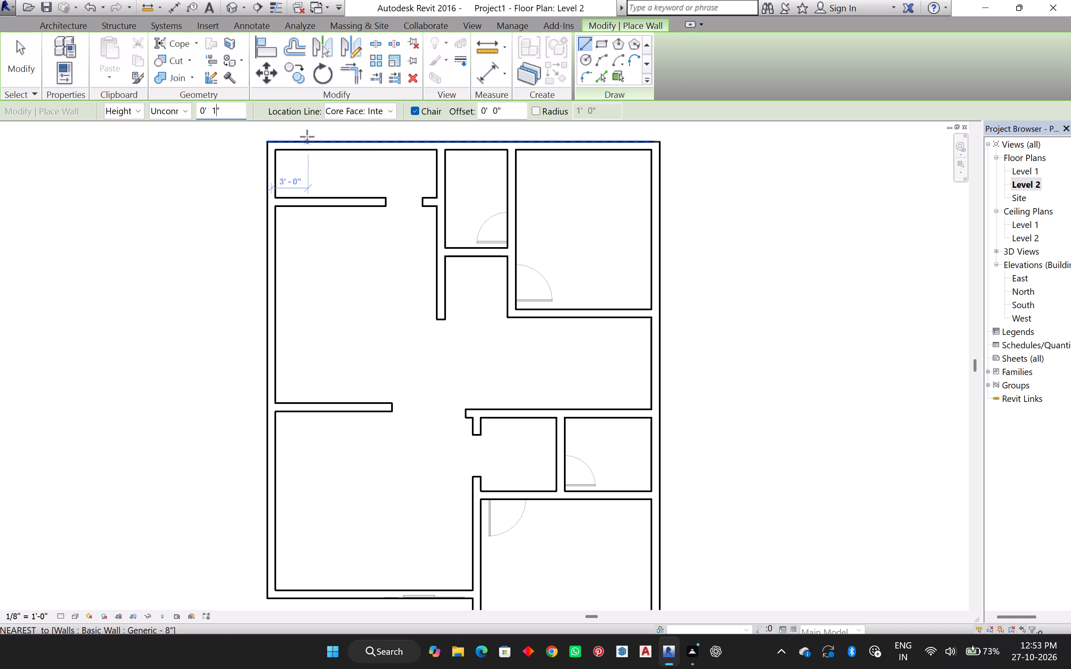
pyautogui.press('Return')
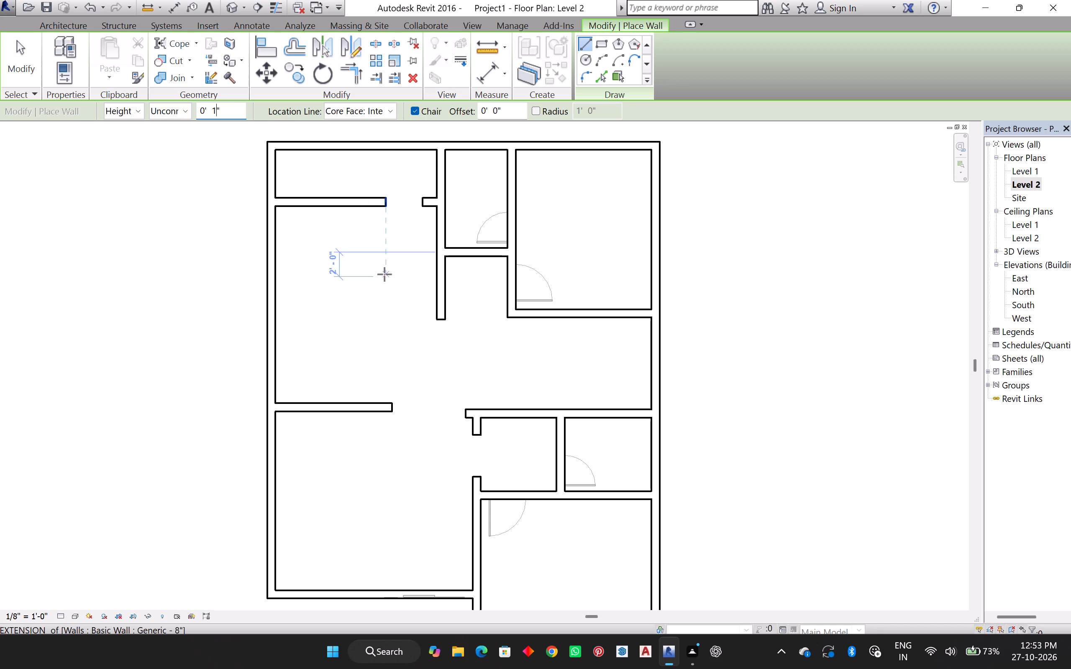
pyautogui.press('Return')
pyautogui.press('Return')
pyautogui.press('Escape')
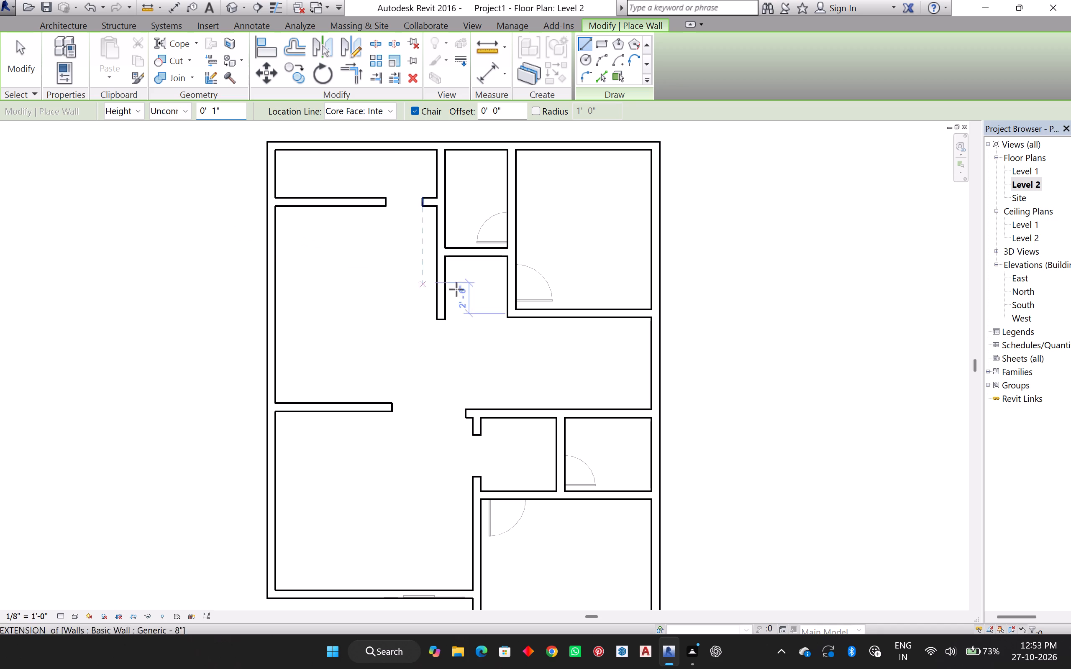
# In the 3D view, delete the two windows either side of the southeast room's outer corner, on its south and east walls.
pyautogui.click(235, 10)
pyautogui.press('Escape')
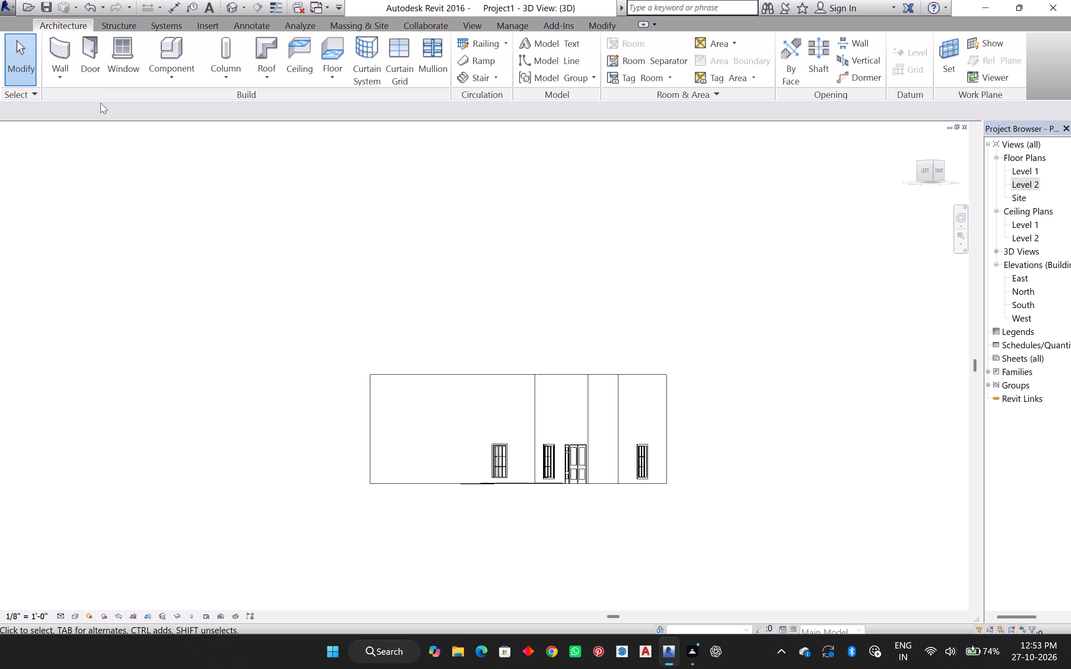
pyautogui.scroll(4, 714, 401)
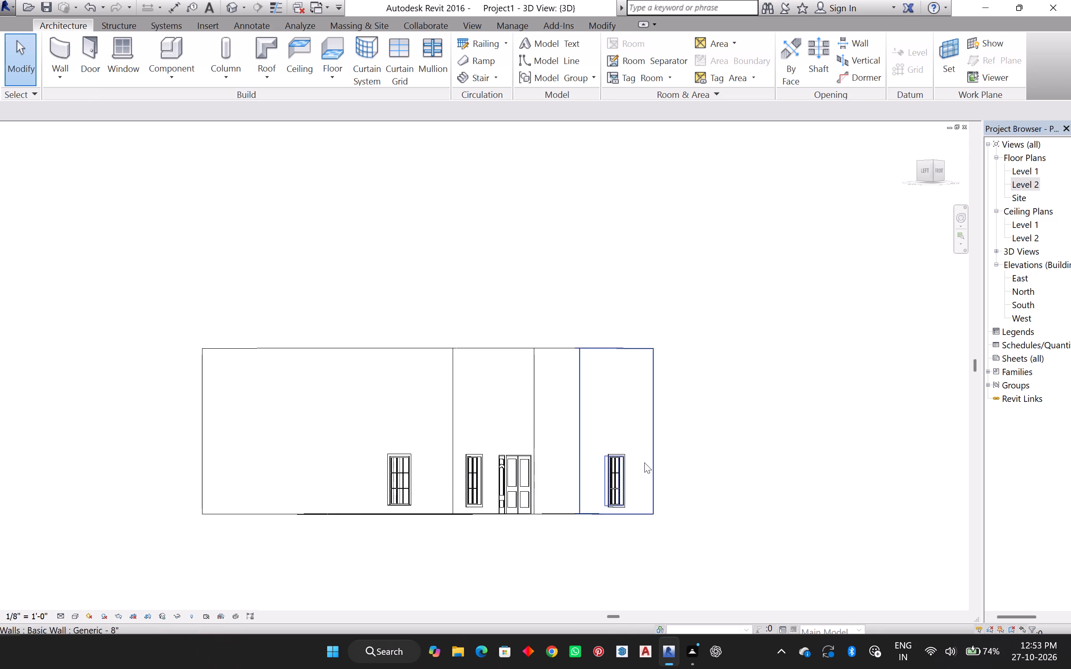
pyautogui.scroll(4, 637, 462)
pyautogui.moveTo(809, 520); pyautogui.dragTo(971, 442, button='middle')
pyautogui.middleClick(971, 442)
pyautogui.keyDown('shift'); pyautogui.moveTo(857, 462); pyautogui.dragTo(720, 487, button='middle'); pyautogui.keyUp('shift')
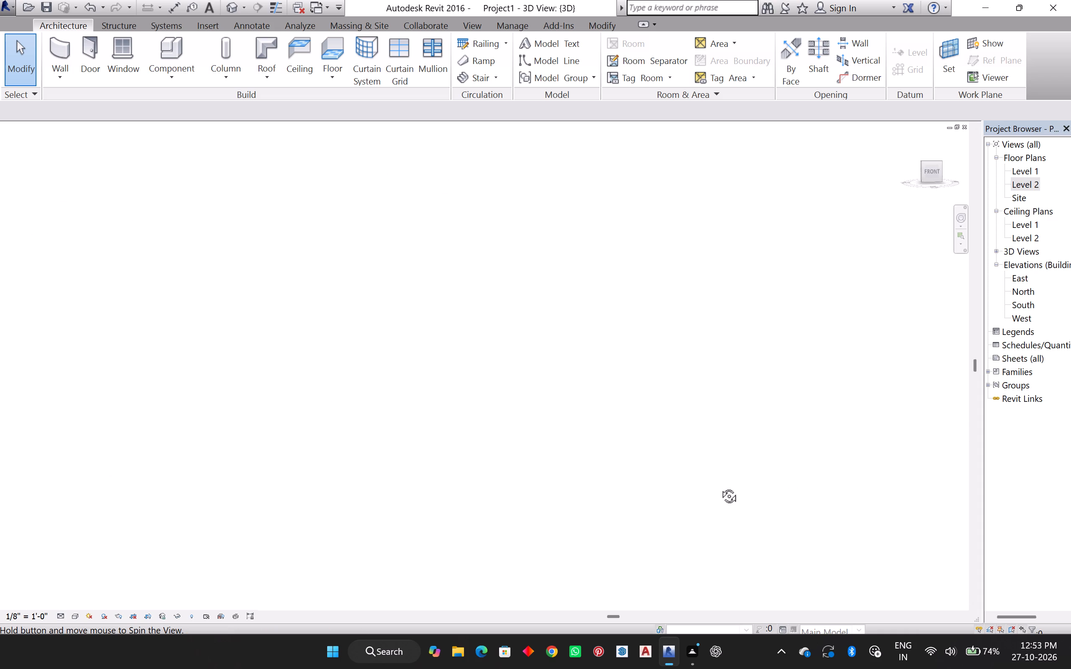
pyautogui.keyDown('shift'); pyautogui.moveTo(720, 487); pyautogui.dragTo(640, 499, button='middle'); pyautogui.keyUp('shift')
pyautogui.moveTo(281, 505); pyautogui.dragTo(1013, 355, button='middle')
pyautogui.middleClick(1024, 355)
pyautogui.moveTo(164, 520); pyautogui.dragTo(561, 524, button='middle')
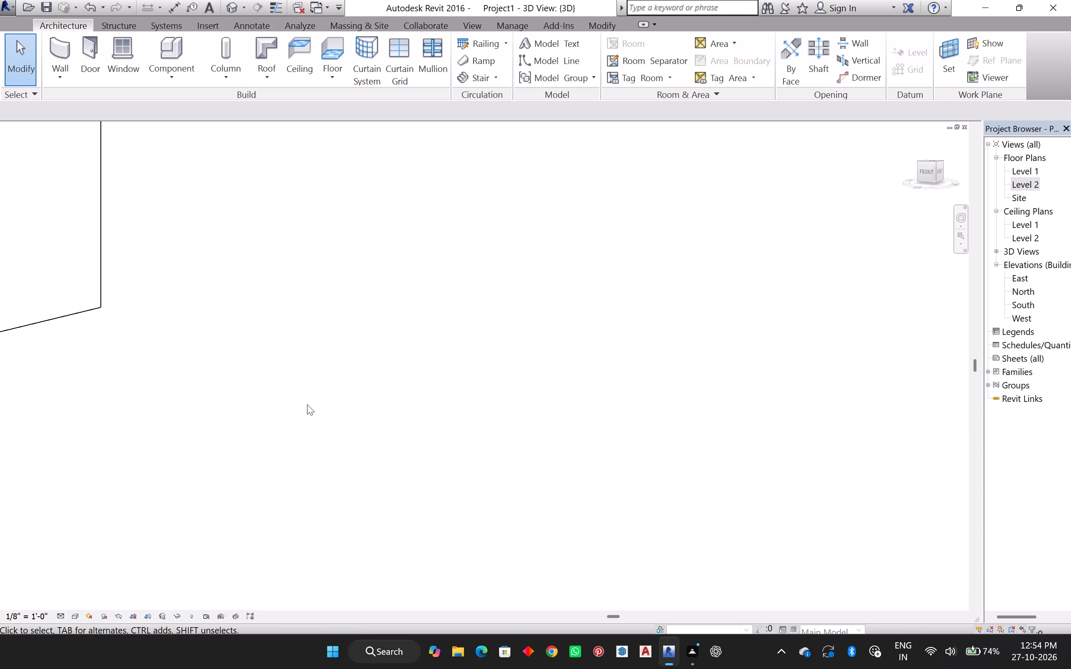
pyautogui.moveTo(292, 350); pyautogui.dragTo(713, 544, button='middle')
pyautogui.scroll(3, 224, 508)
pyautogui.moveTo(228, 508); pyautogui.dragTo(246, 503, button='middle')
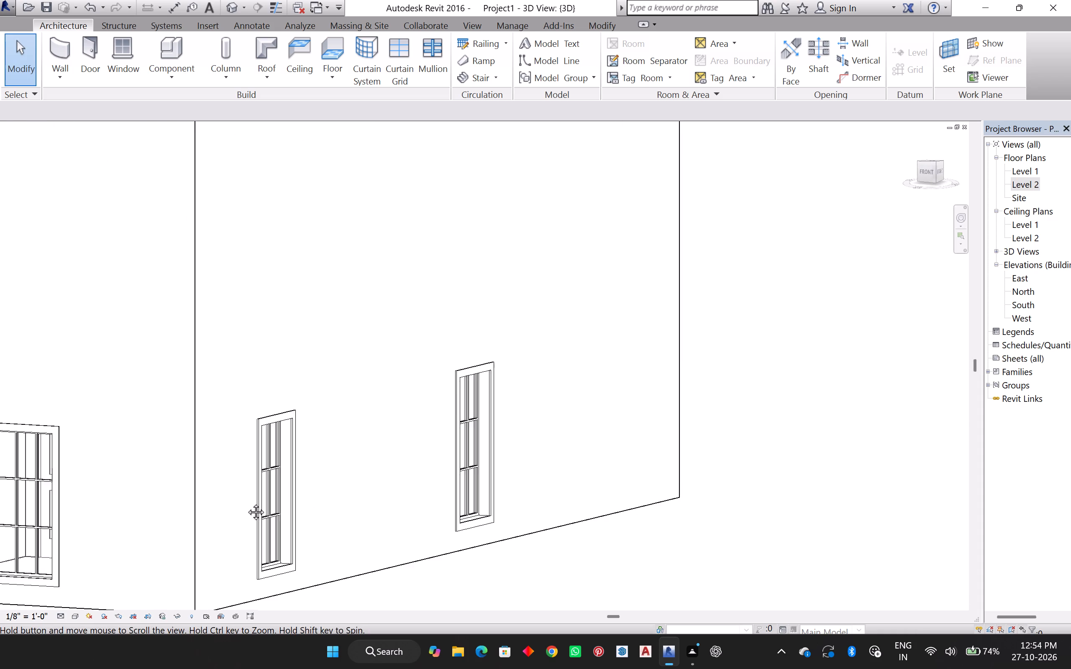
pyautogui.moveTo(246, 503); pyautogui.dragTo(339, 468, button='middle')
pyautogui.click(376, 453)
pyautogui.press('Delete')
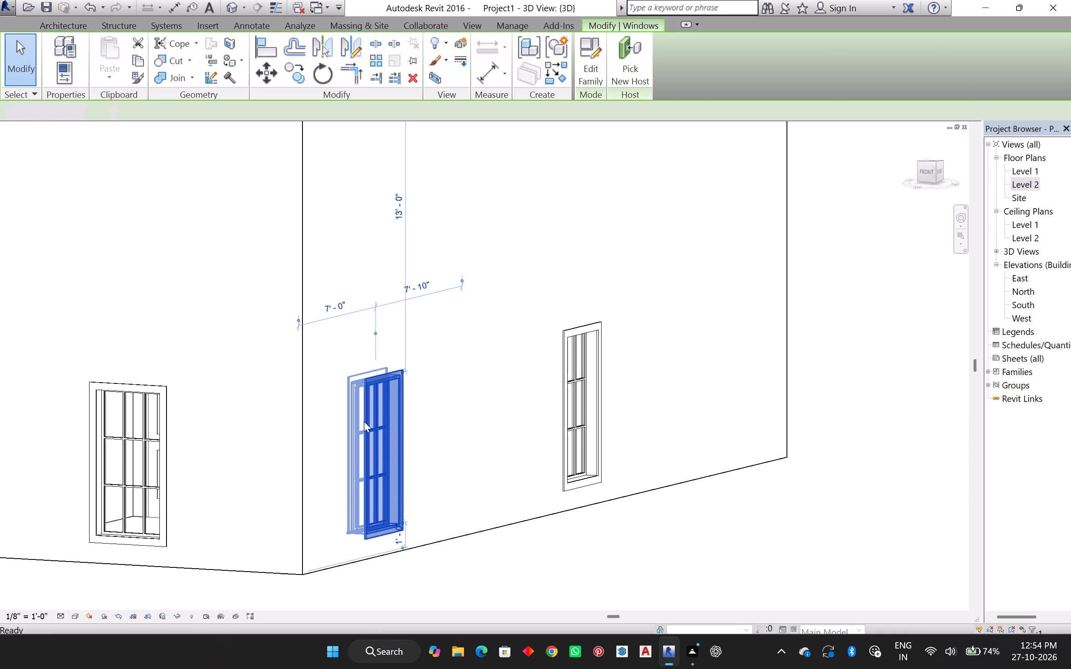
pyautogui.click(107, 483)
pyautogui.press('Delete')
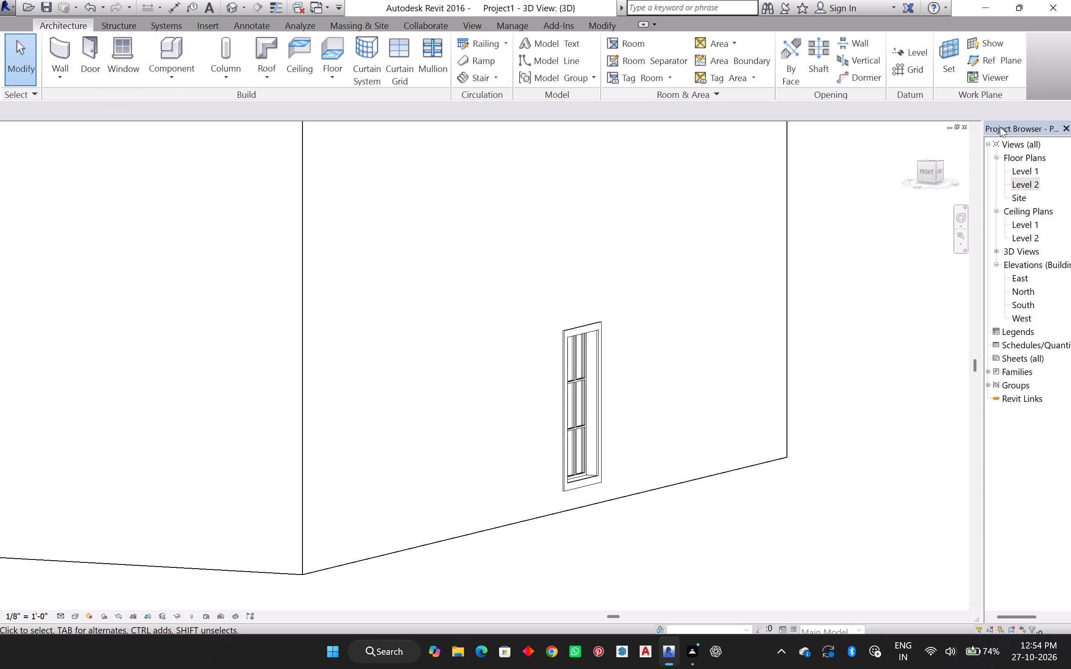
# In the Level 1 floor plan, start placing a window and load the Casement Dbl with Trim family from the US Imperial Windows library.
pyautogui.tripleClick(1028, 171)
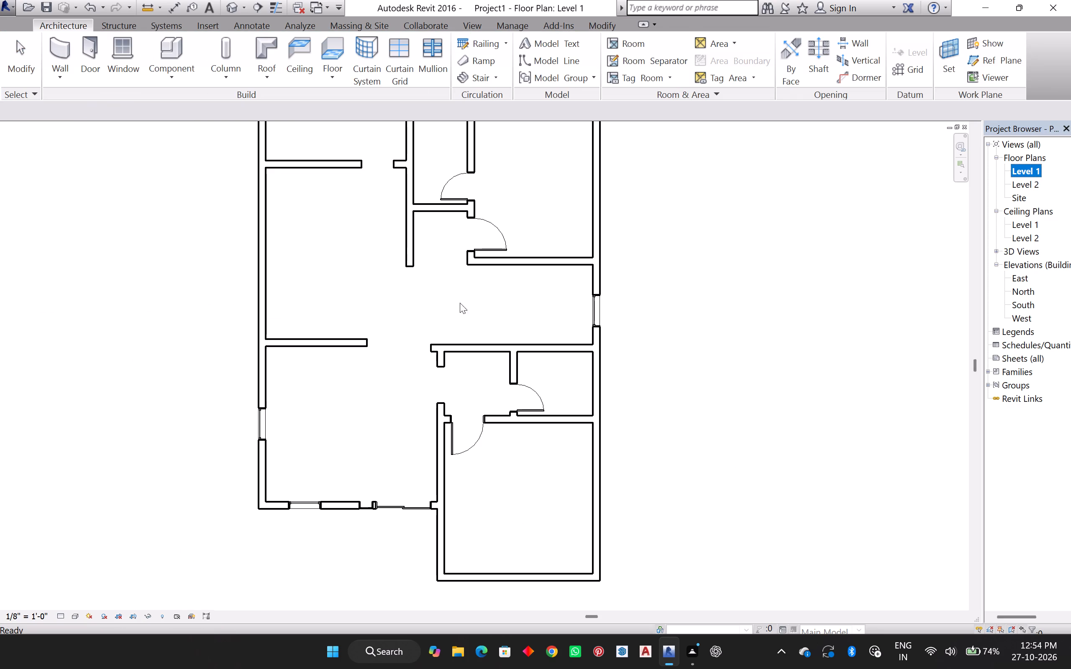
pyautogui.moveTo(726, 314); pyautogui.dragTo(728, 355, button='middle')
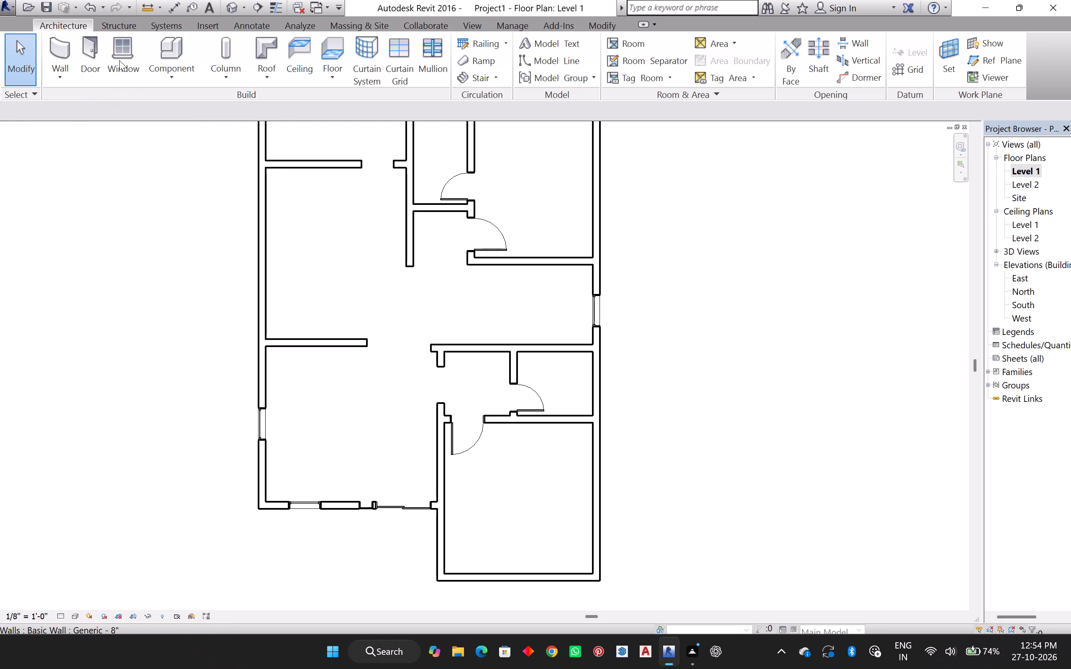
pyautogui.click(119, 60)
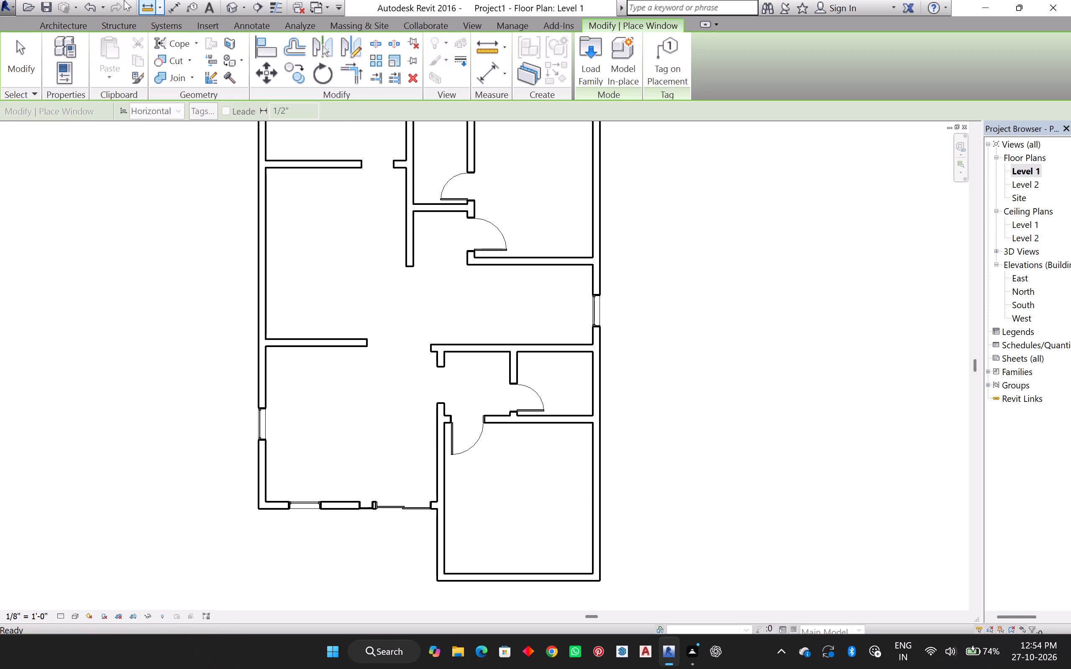
pyautogui.click(603, 65)
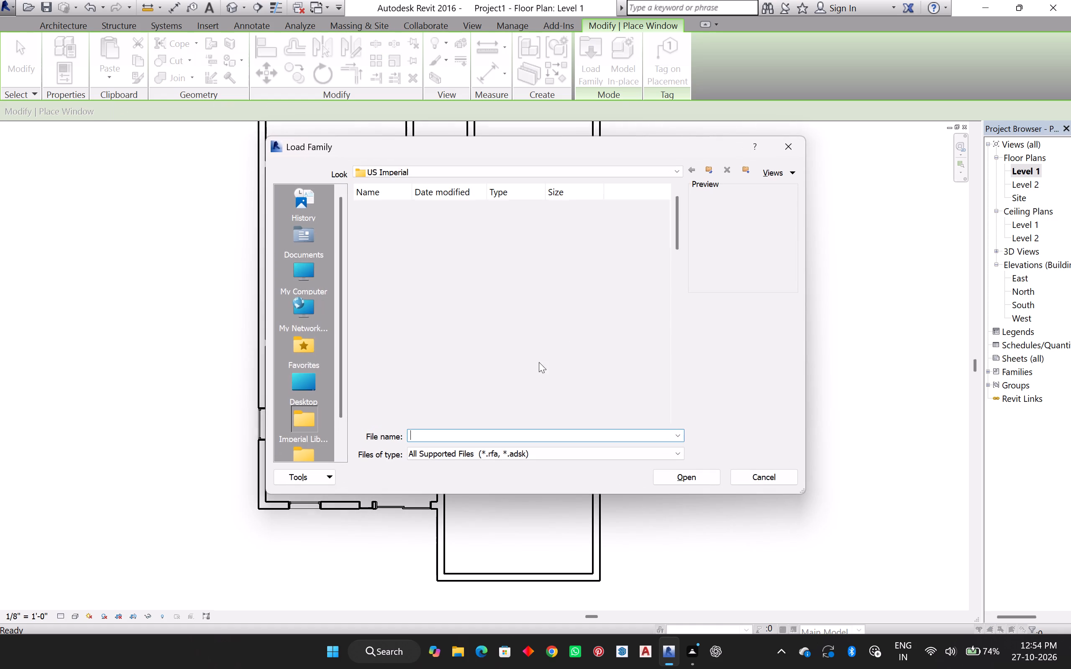
pyautogui.scroll(-3, 564, 306)
pyautogui.scroll(1, 564, 306)
pyautogui.scroll(-2, 564, 306)
pyautogui.scroll(1, 563, 304)
pyautogui.scroll(-1, 563, 305)
pyautogui.scroll(1, 563, 308)
pyautogui.scroll(-2, 563, 309)
pyautogui.scroll(1, 562, 309)
pyautogui.scroll(-9, 562, 309)
pyautogui.scroll(1, 562, 321)
pyautogui.scroll(-1, 562, 321)
pyautogui.doubleClick(464, 400)
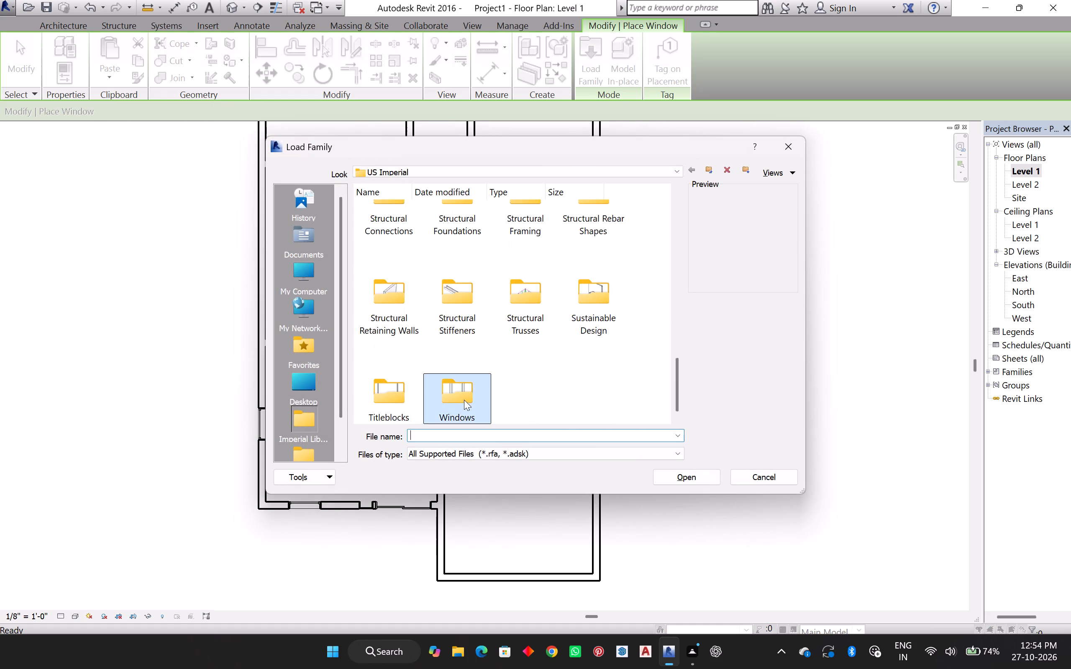
pyautogui.click(589, 229)
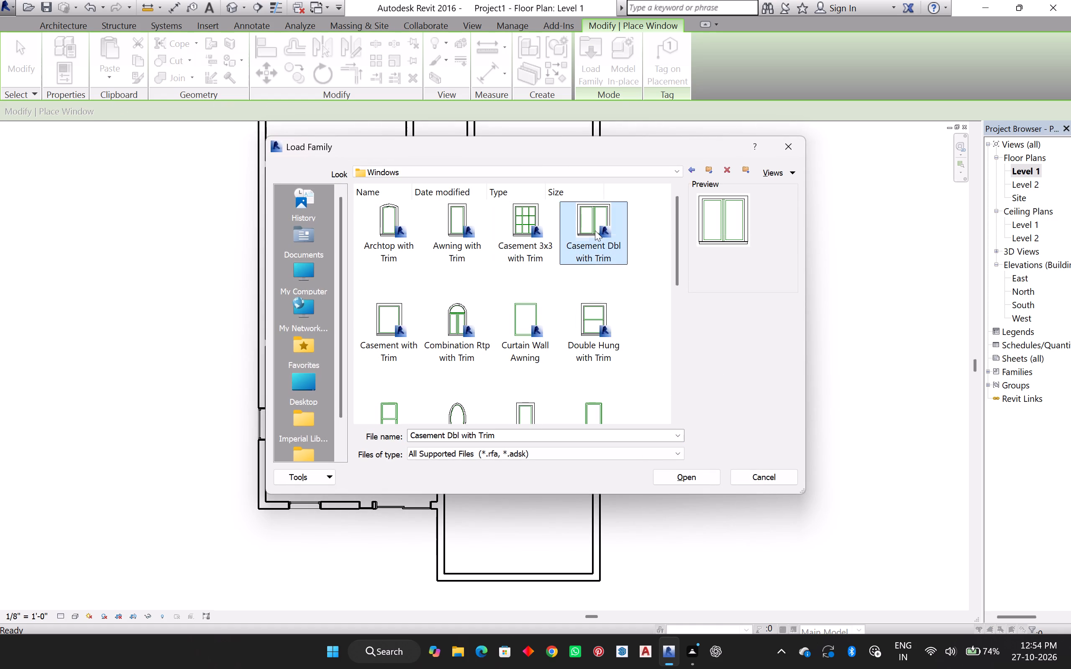
pyautogui.click(696, 475)
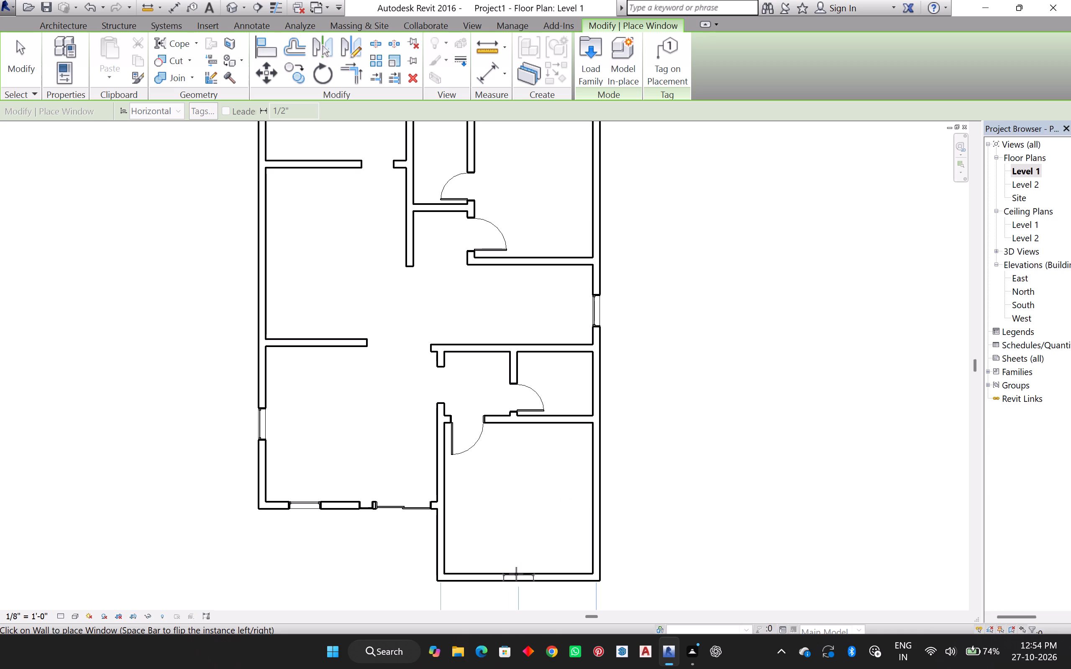
# Place a window centred on the southeast room's south wall and another on its east wall, about 8'-10" from the room's north wall.
pyautogui.click(516, 574)
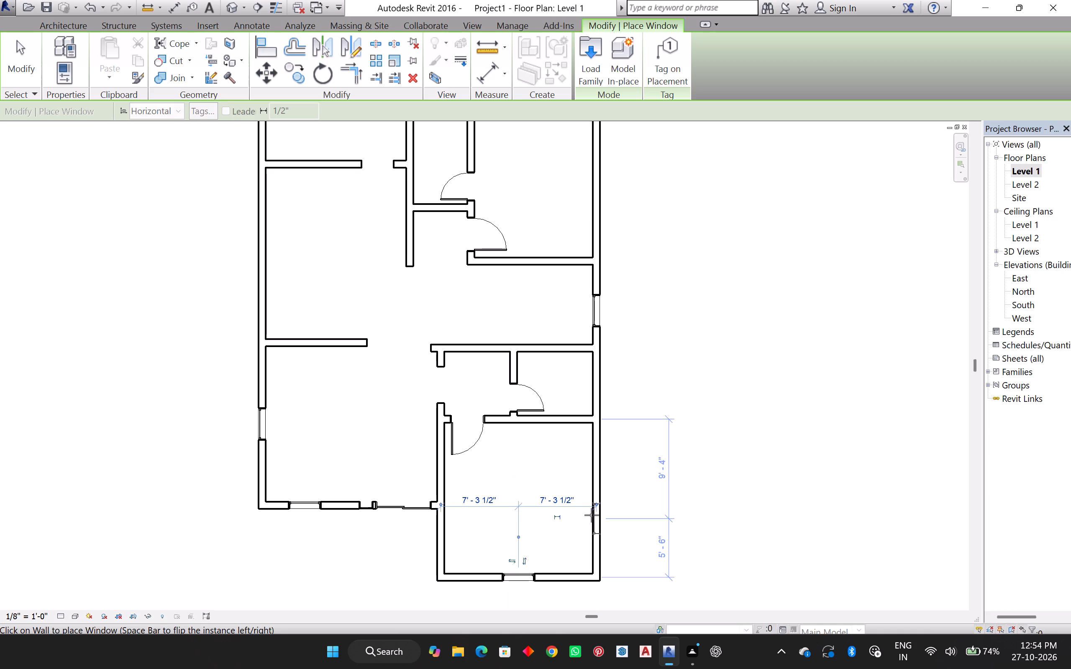
pyautogui.click(592, 515)
# Place a window centred on the northeast room's east wall and another on the west exterior wall, about 2'-6" north of the middle partition.
pyautogui.moveTo(560, 319); pyautogui.dragTo(562, 416, button='middle')
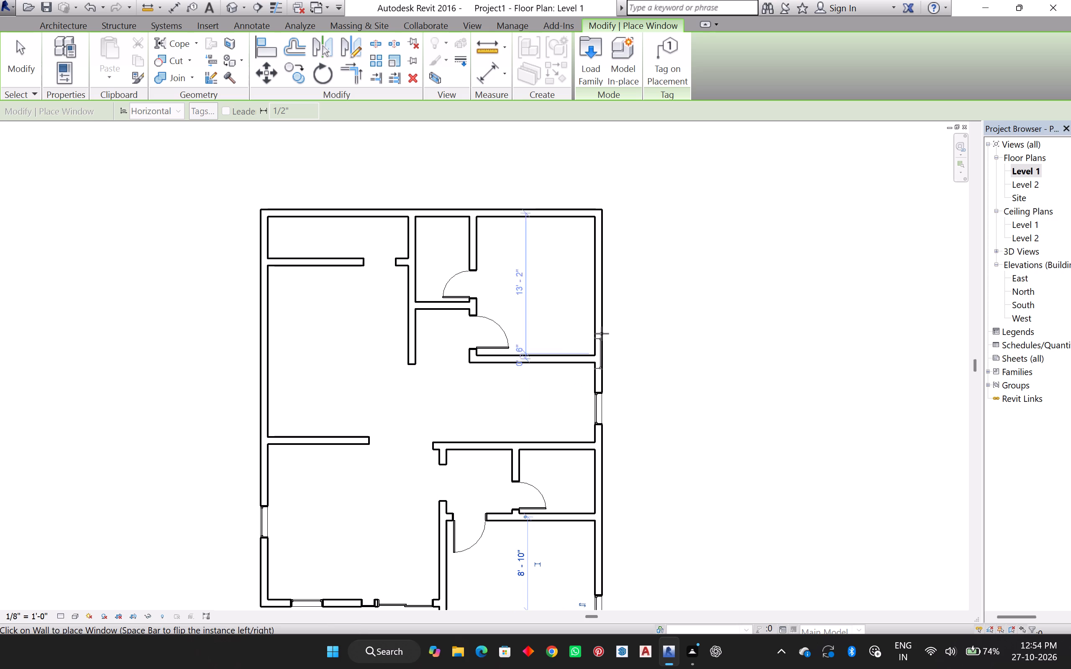
pyautogui.click(594, 282)
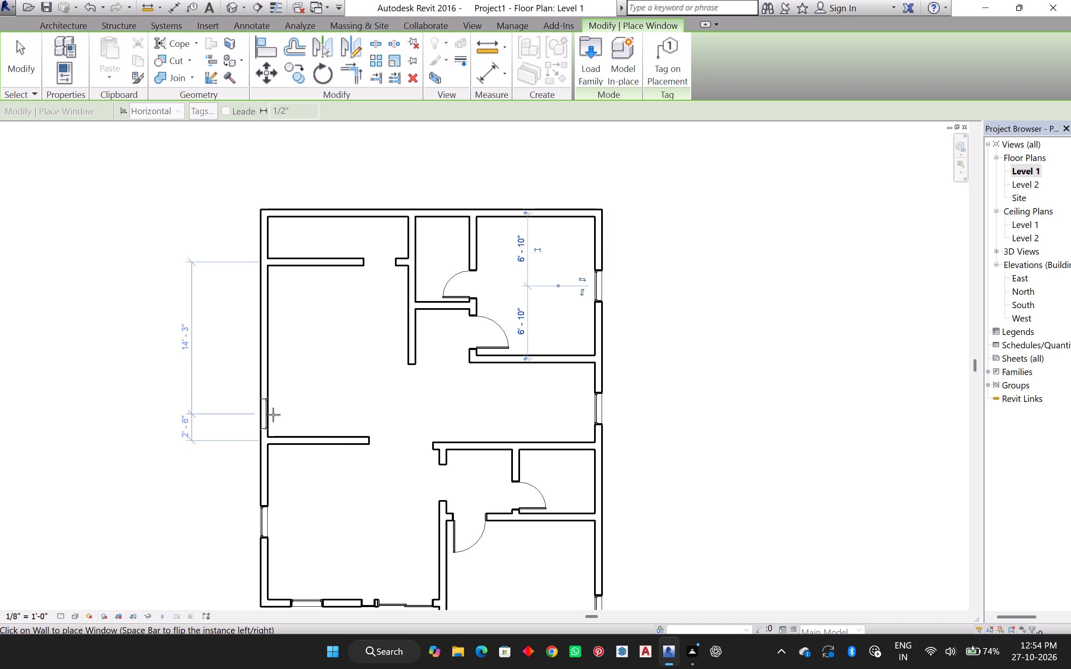
pyautogui.click(273, 414)
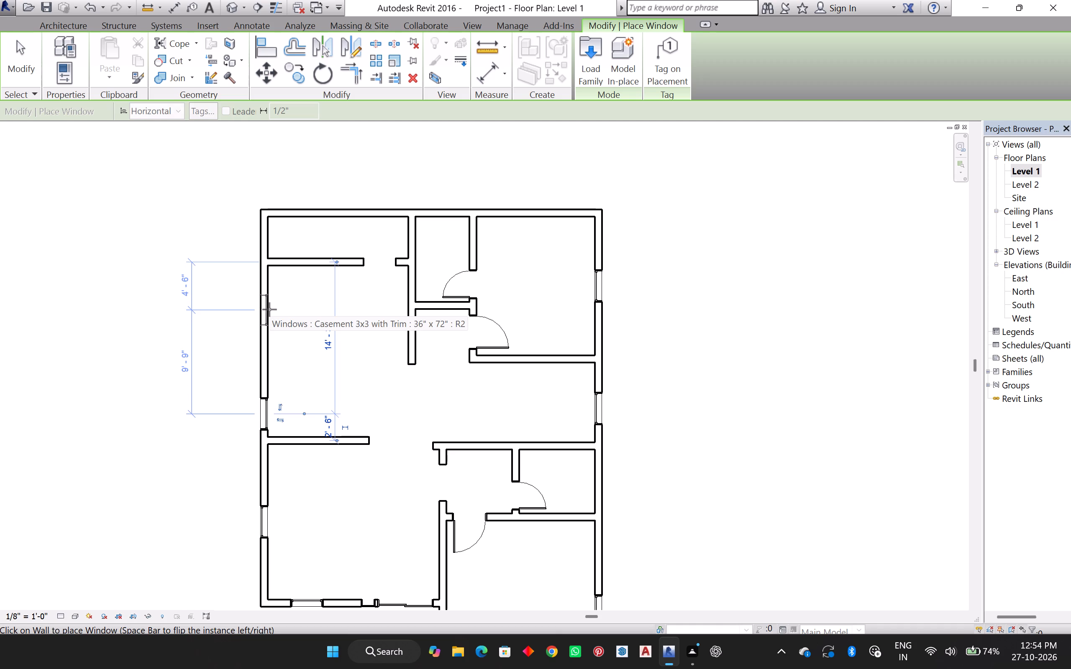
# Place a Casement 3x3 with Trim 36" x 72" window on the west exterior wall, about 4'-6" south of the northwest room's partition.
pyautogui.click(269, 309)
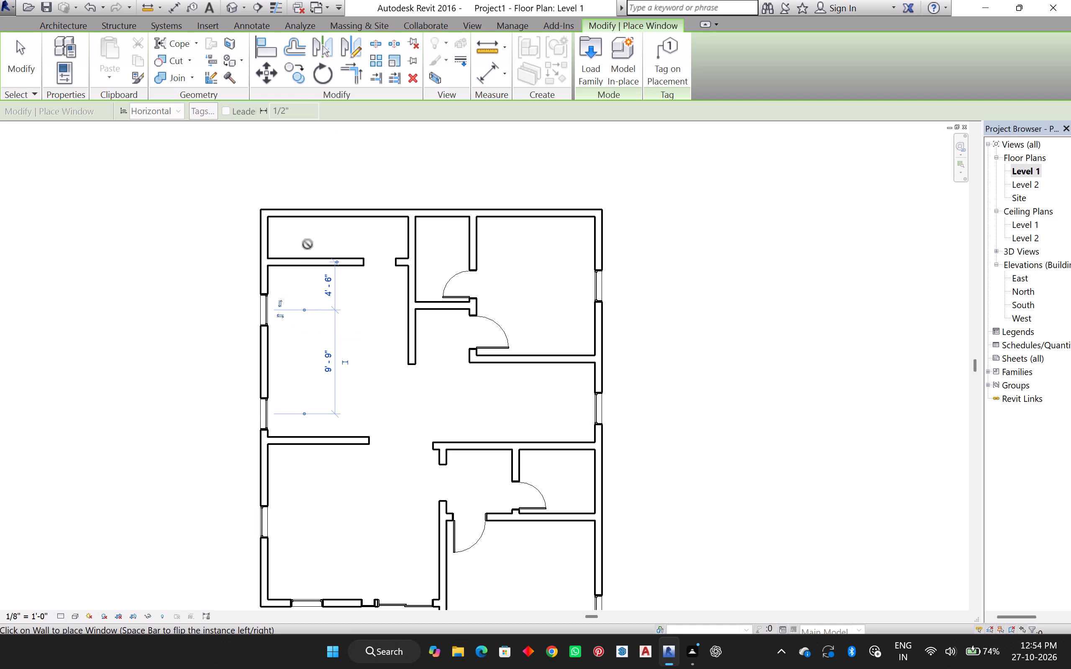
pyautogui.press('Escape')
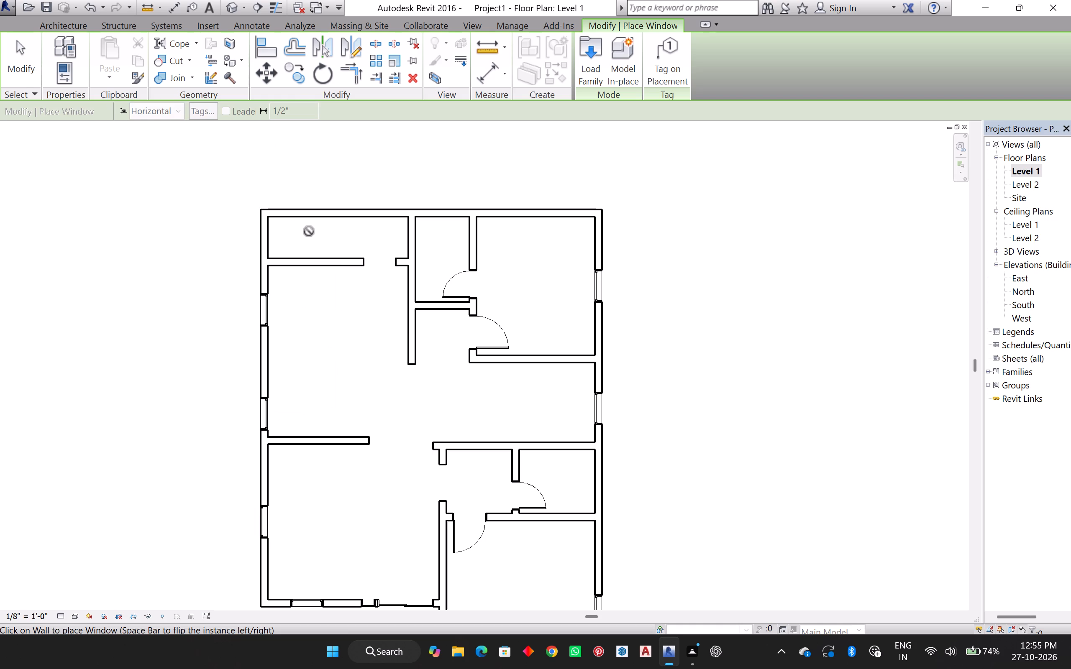
# Load the Transom with Trim window family from the US Imperial Windows library.
pyautogui.click(599, 60)
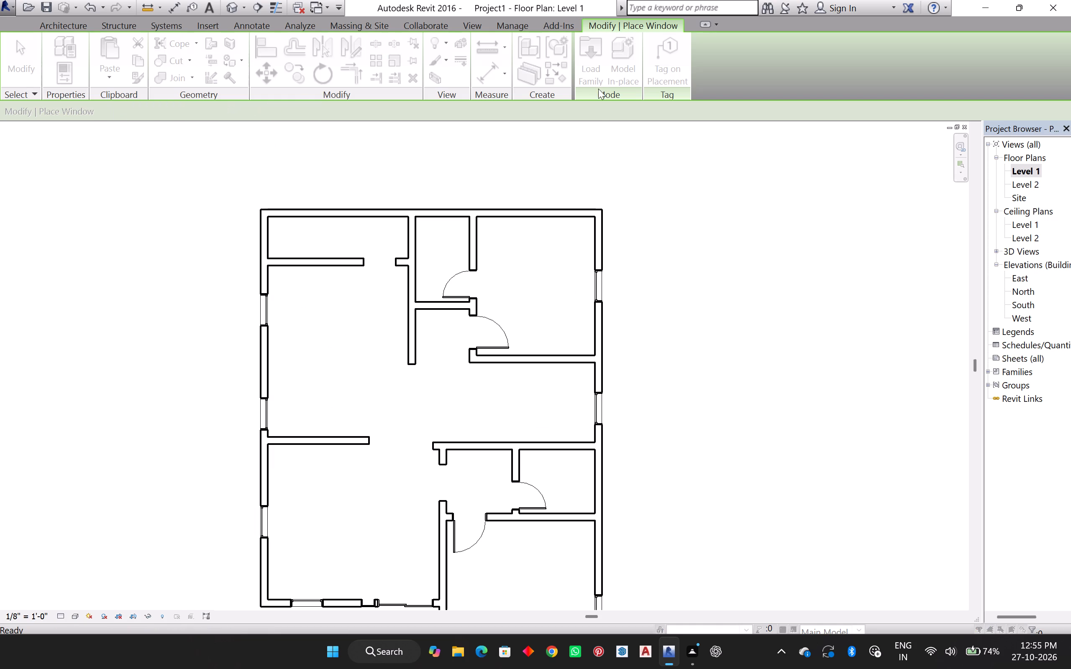
pyautogui.scroll(-7, 434, 340)
pyautogui.scroll(-7, 528, 283)
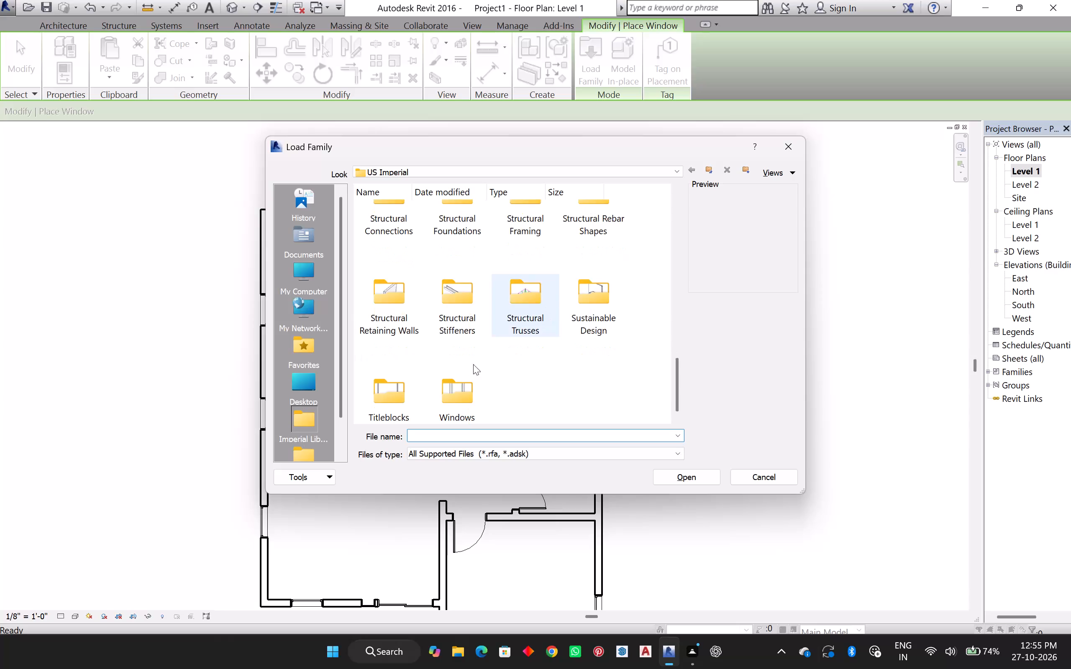
pyautogui.doubleClick(465, 401)
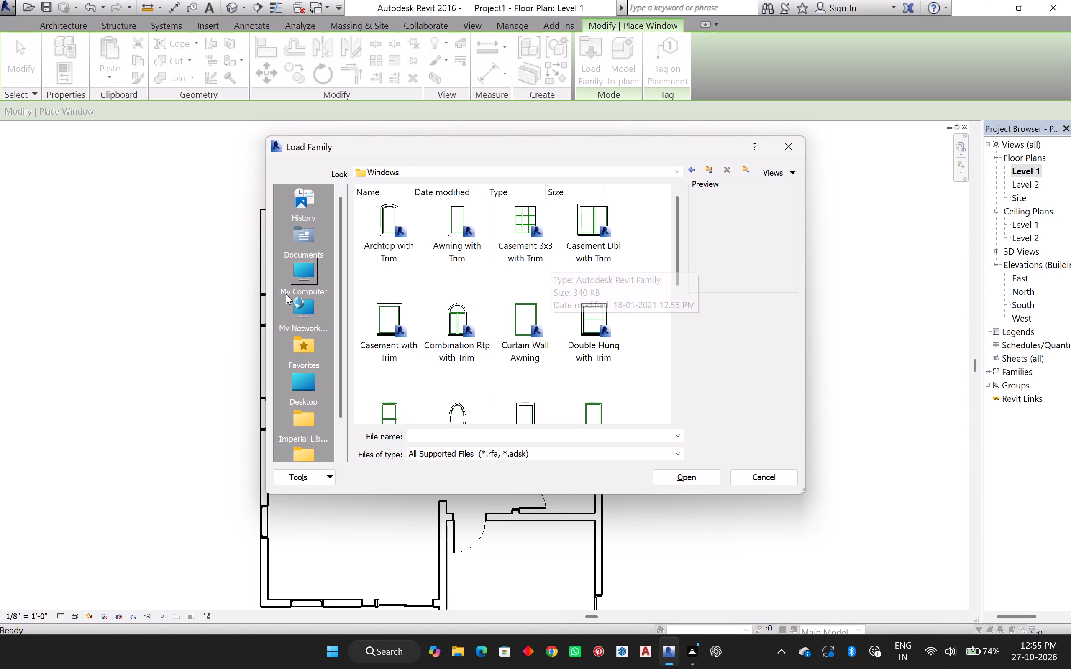
pyautogui.scroll(-1, 600, 312)
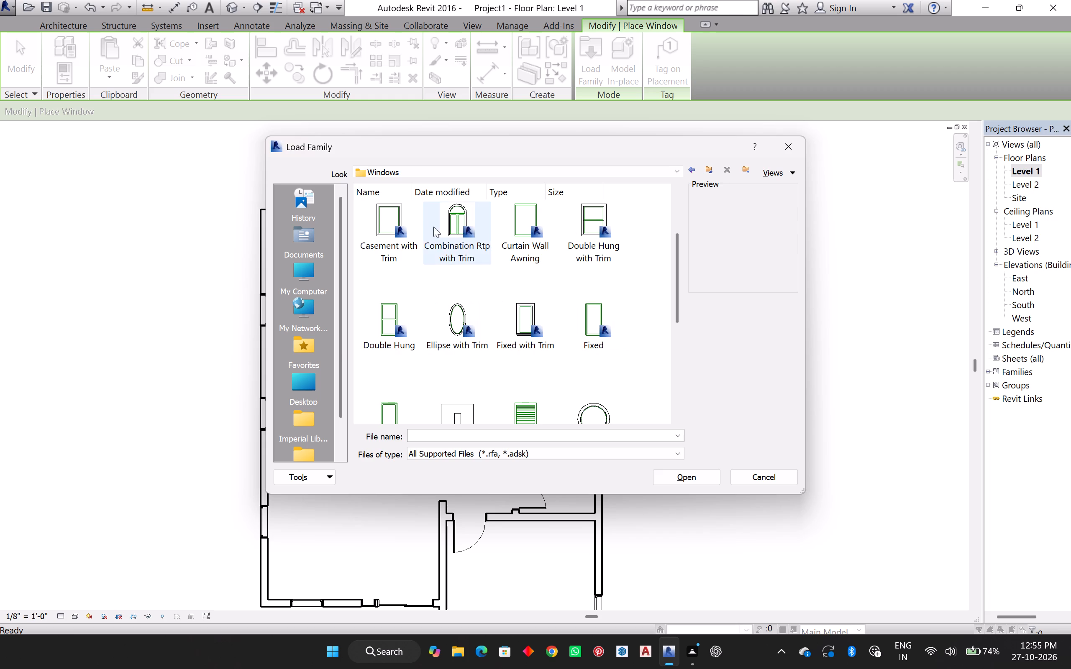
pyautogui.scroll(-4, 436, 238)
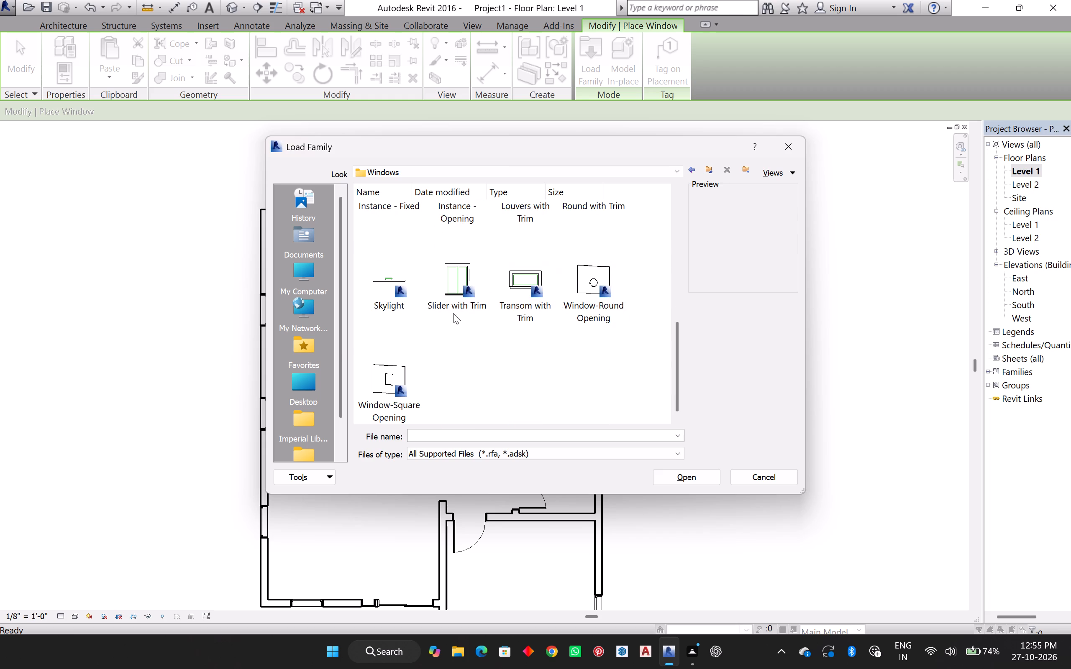
pyautogui.scroll(1, 519, 300)
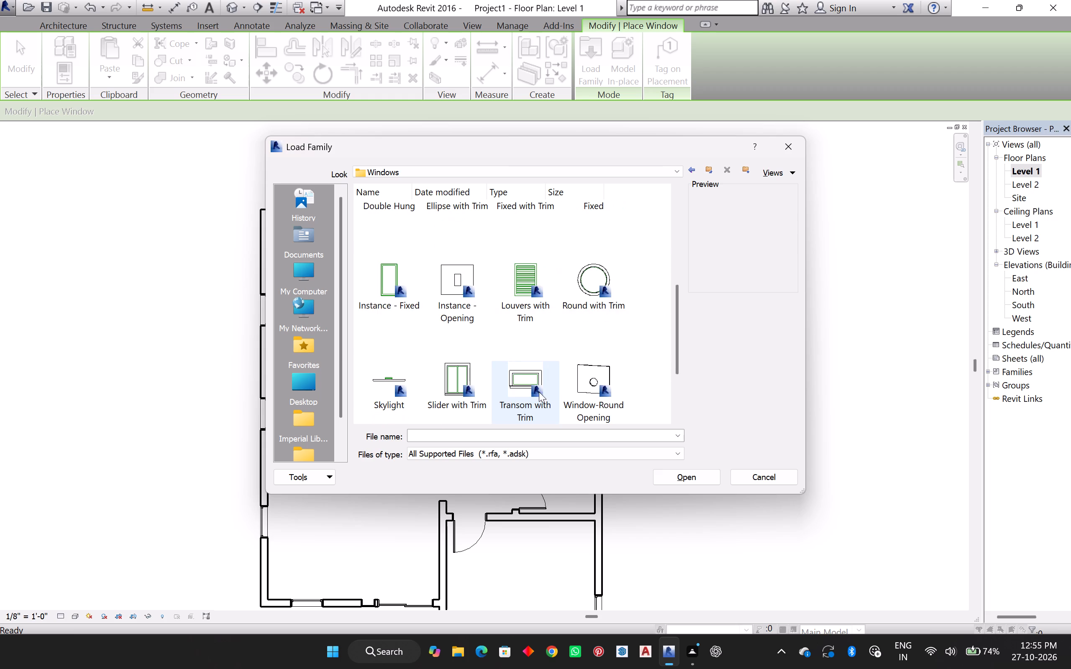
pyautogui.click(542, 404)
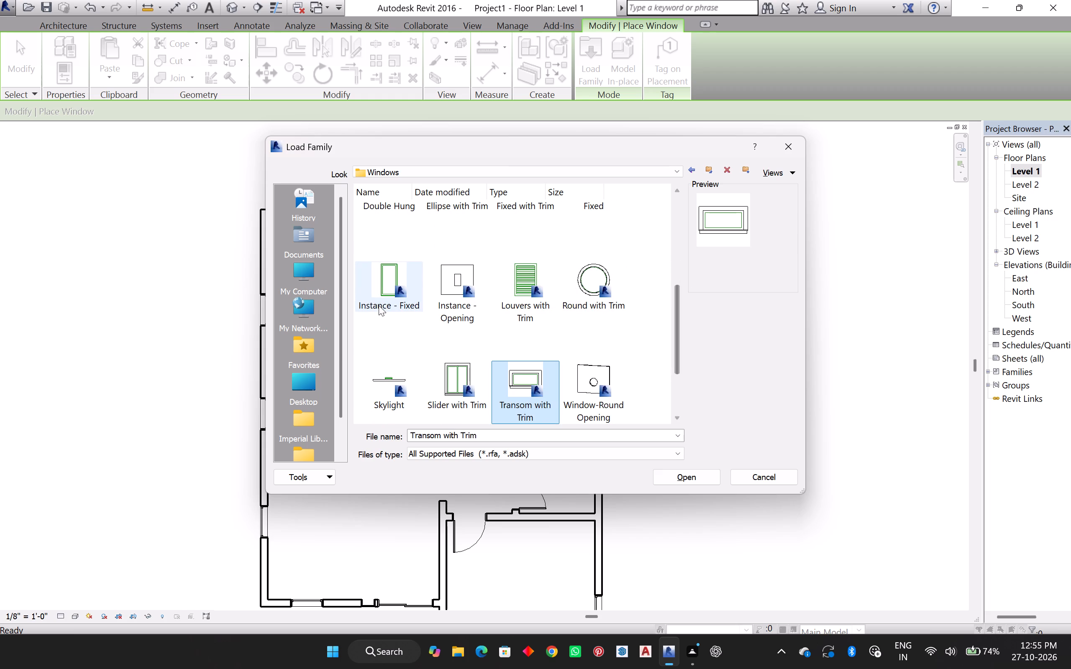
pyautogui.scroll(3, 551, 289)
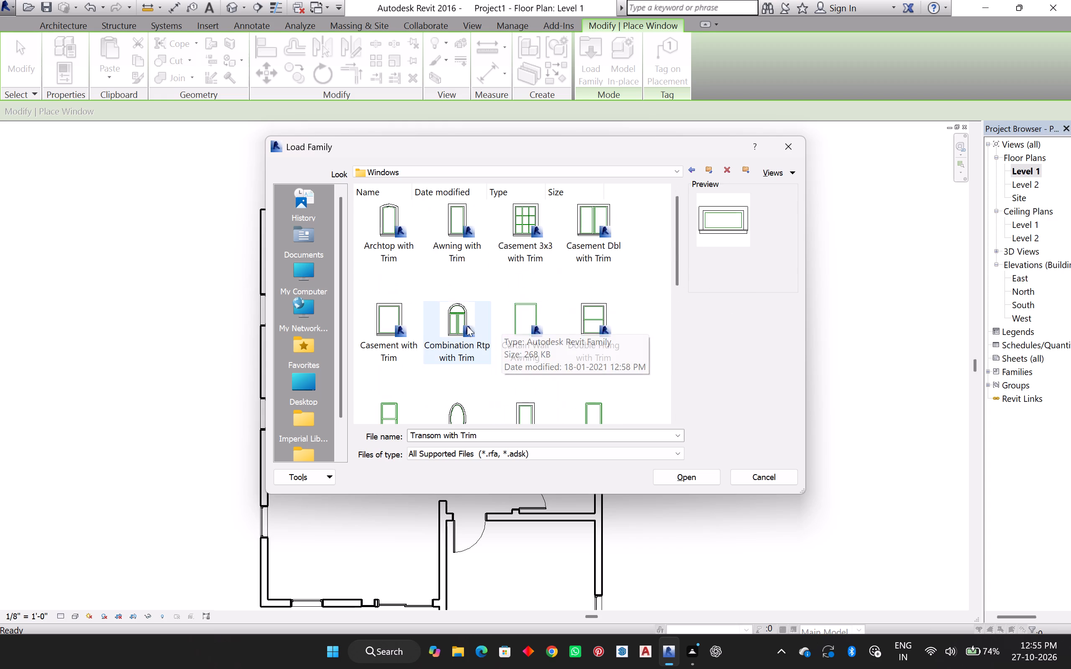
pyautogui.scroll(5, 443, 319)
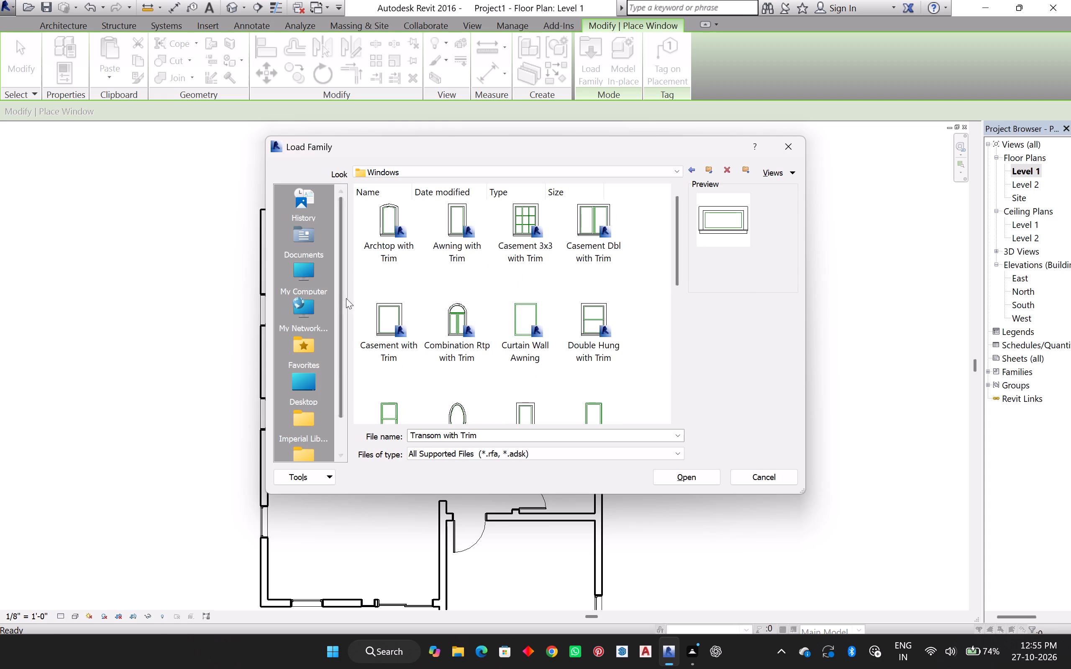
pyautogui.scroll(5, 430, 258)
pyautogui.scroll(5, 541, 245)
pyautogui.scroll(-2, 548, 256)
pyautogui.scroll(1, 549, 262)
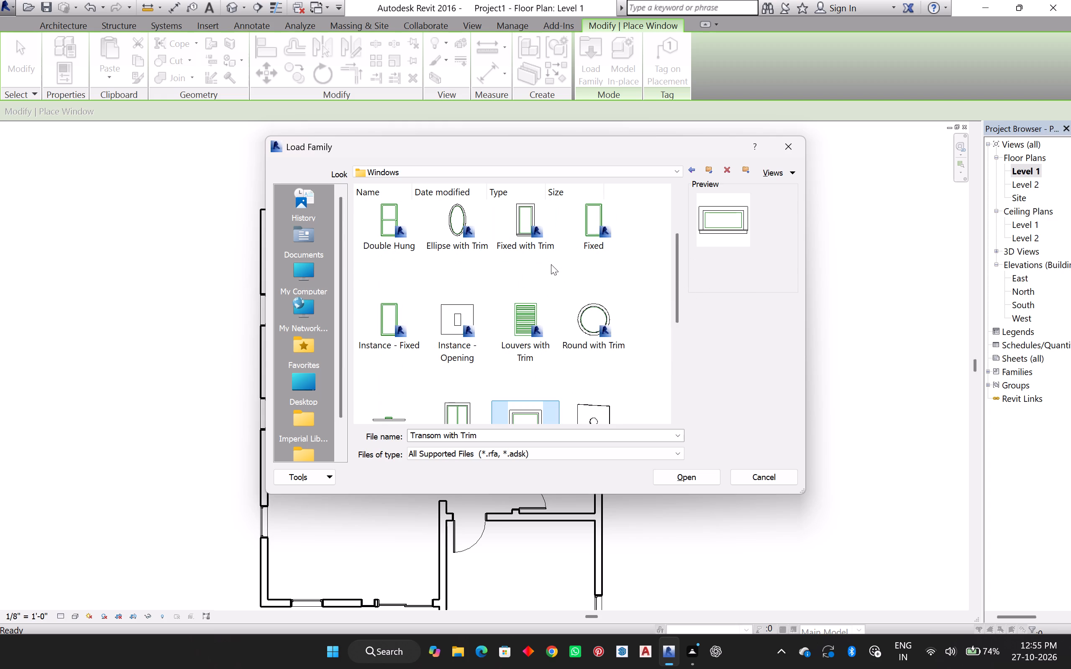
pyautogui.scroll(-1, 436, 271)
pyautogui.click(533, 317)
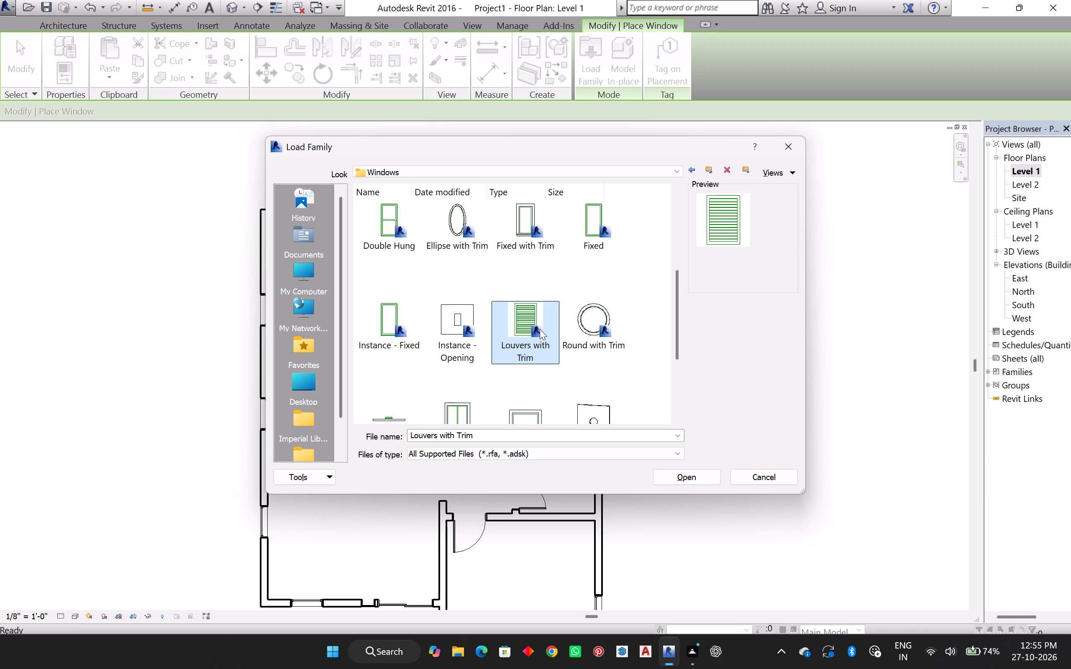
pyautogui.scroll(-3, 539, 329)
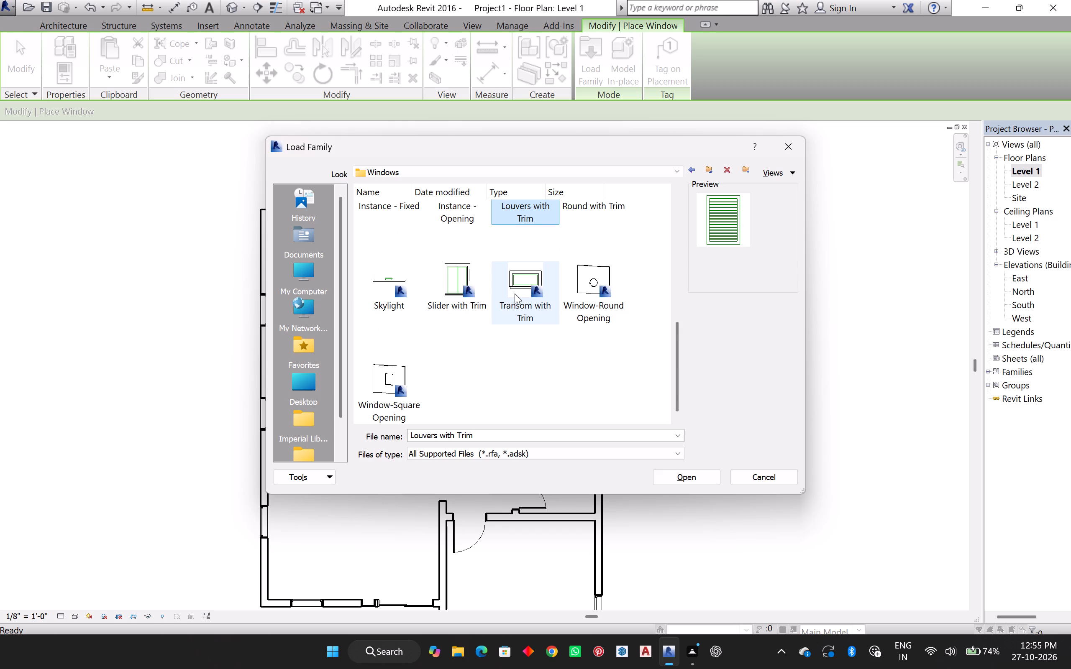
pyautogui.click(532, 287)
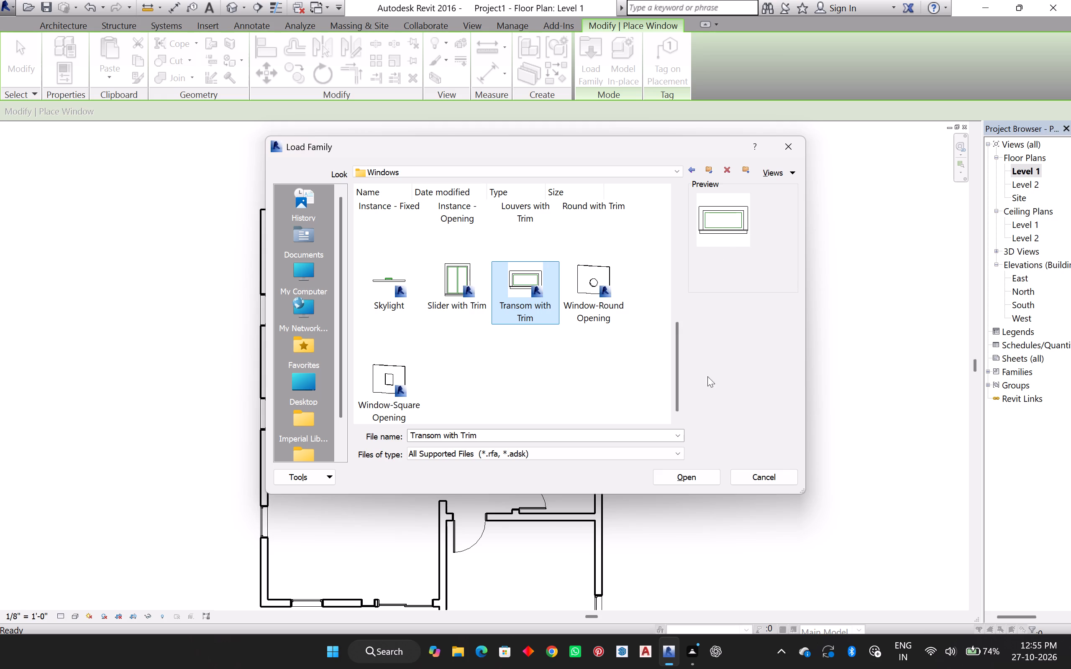
pyautogui.click(710, 481)
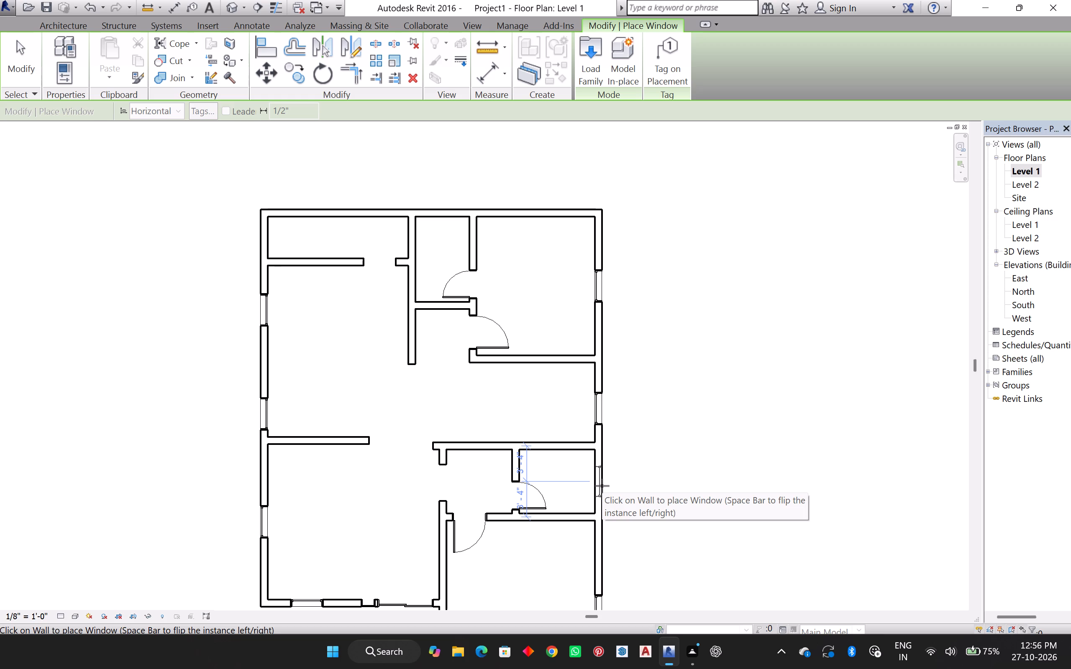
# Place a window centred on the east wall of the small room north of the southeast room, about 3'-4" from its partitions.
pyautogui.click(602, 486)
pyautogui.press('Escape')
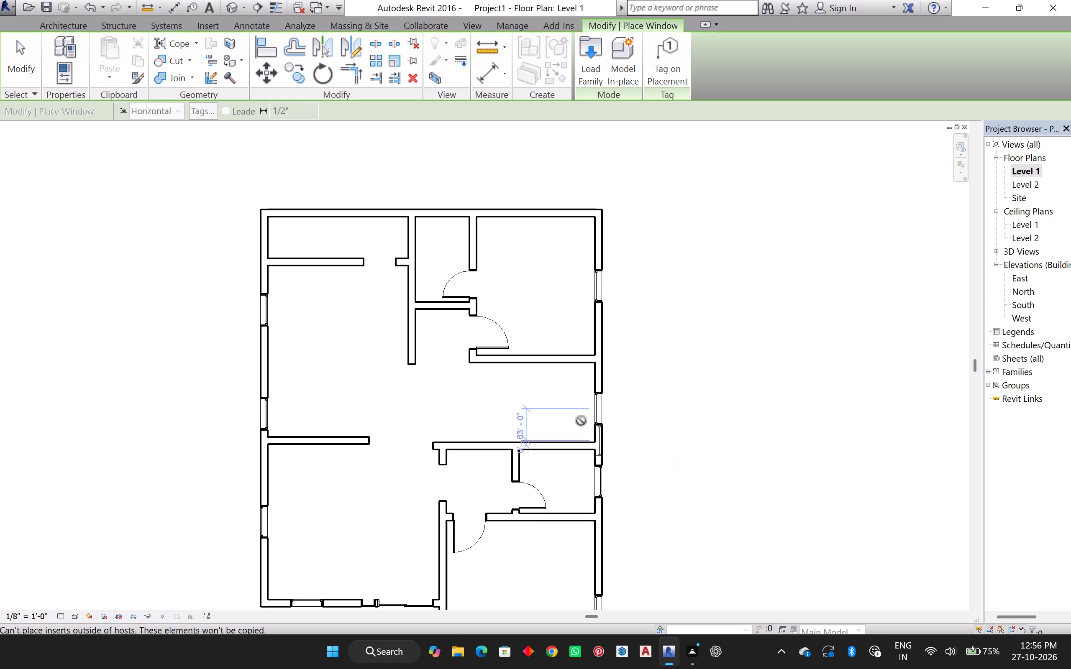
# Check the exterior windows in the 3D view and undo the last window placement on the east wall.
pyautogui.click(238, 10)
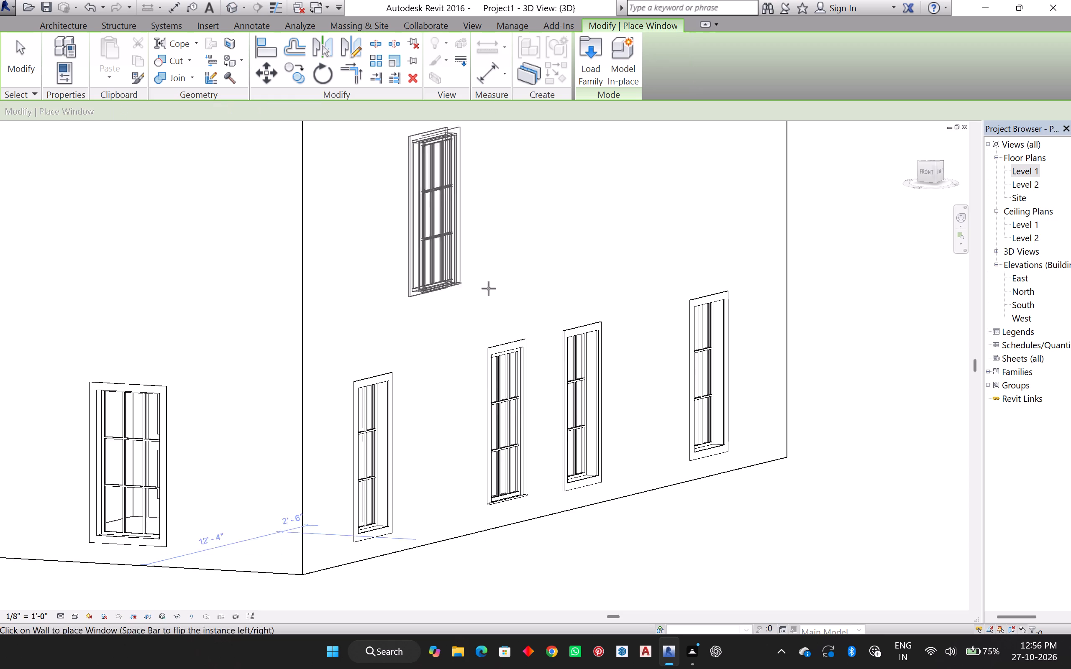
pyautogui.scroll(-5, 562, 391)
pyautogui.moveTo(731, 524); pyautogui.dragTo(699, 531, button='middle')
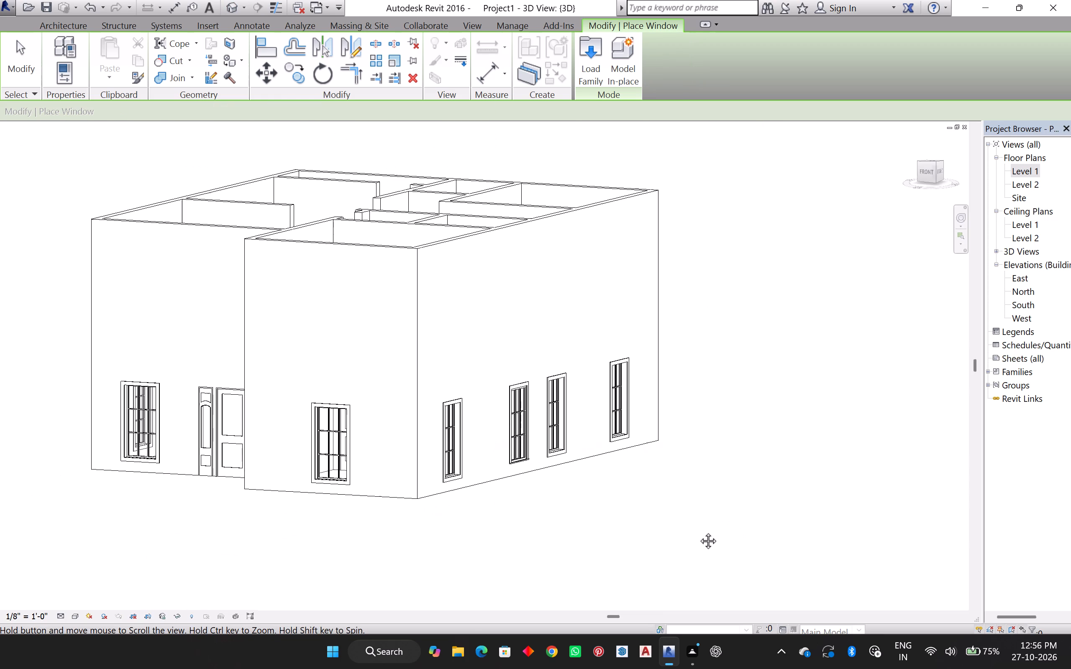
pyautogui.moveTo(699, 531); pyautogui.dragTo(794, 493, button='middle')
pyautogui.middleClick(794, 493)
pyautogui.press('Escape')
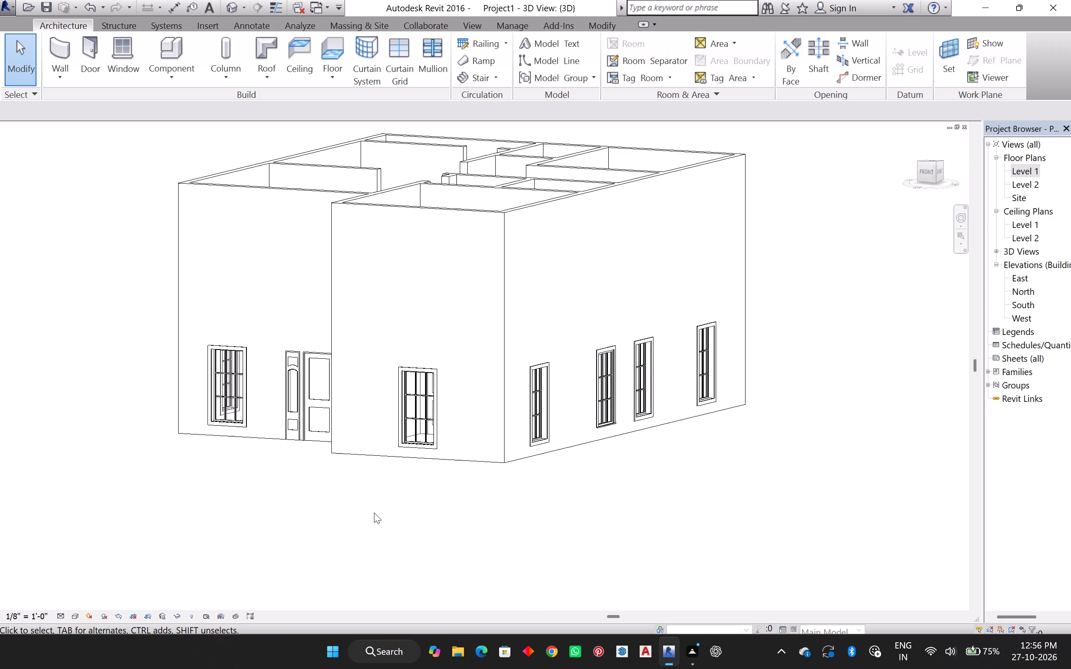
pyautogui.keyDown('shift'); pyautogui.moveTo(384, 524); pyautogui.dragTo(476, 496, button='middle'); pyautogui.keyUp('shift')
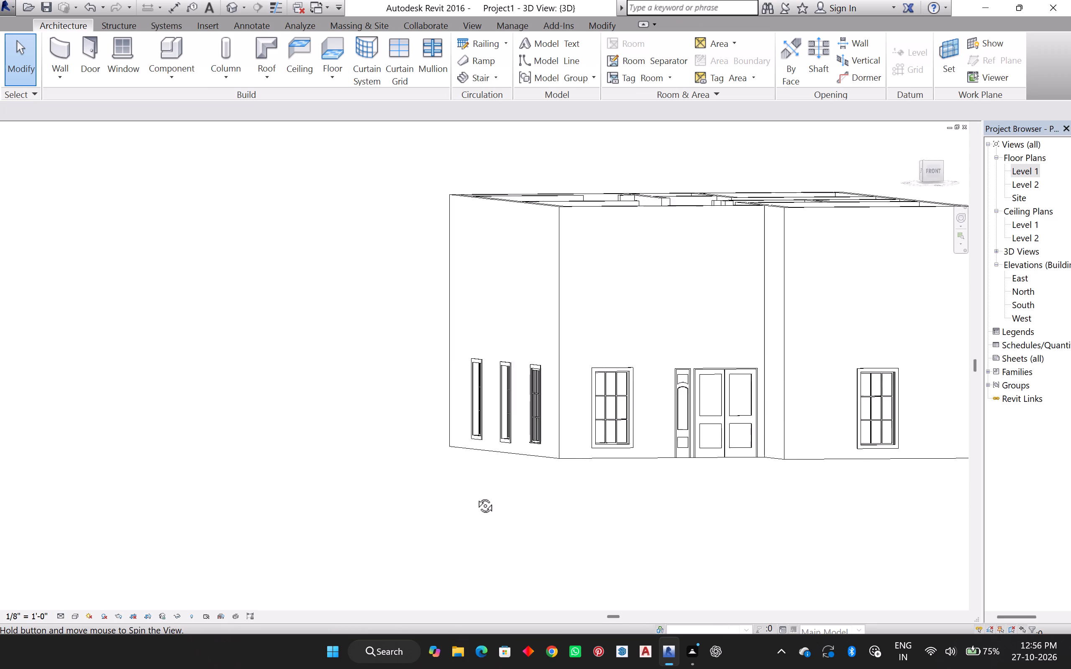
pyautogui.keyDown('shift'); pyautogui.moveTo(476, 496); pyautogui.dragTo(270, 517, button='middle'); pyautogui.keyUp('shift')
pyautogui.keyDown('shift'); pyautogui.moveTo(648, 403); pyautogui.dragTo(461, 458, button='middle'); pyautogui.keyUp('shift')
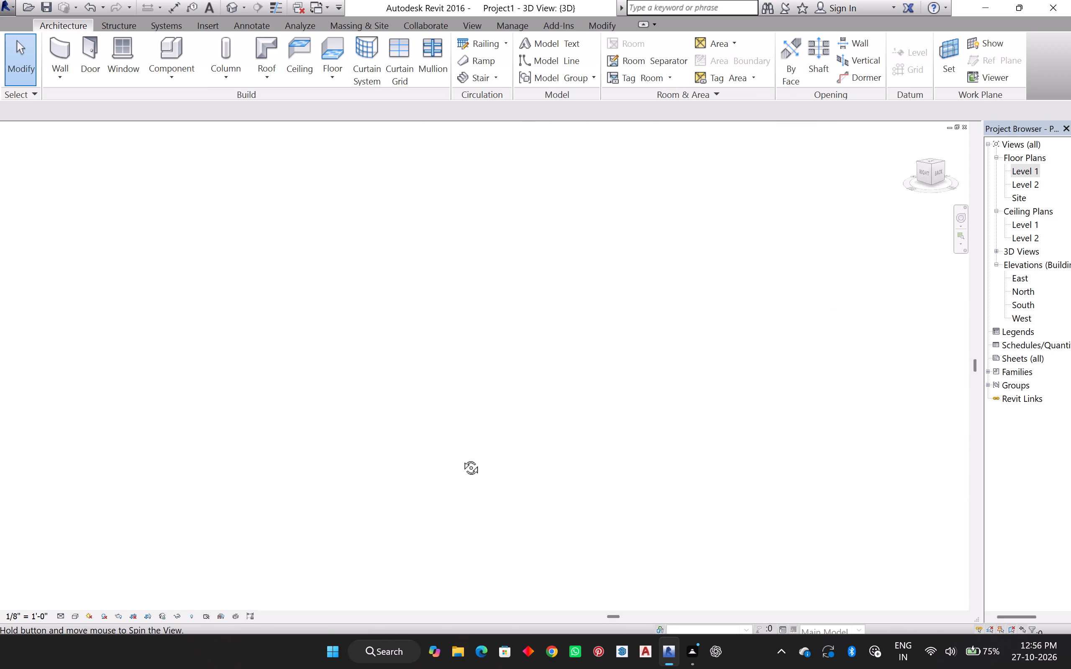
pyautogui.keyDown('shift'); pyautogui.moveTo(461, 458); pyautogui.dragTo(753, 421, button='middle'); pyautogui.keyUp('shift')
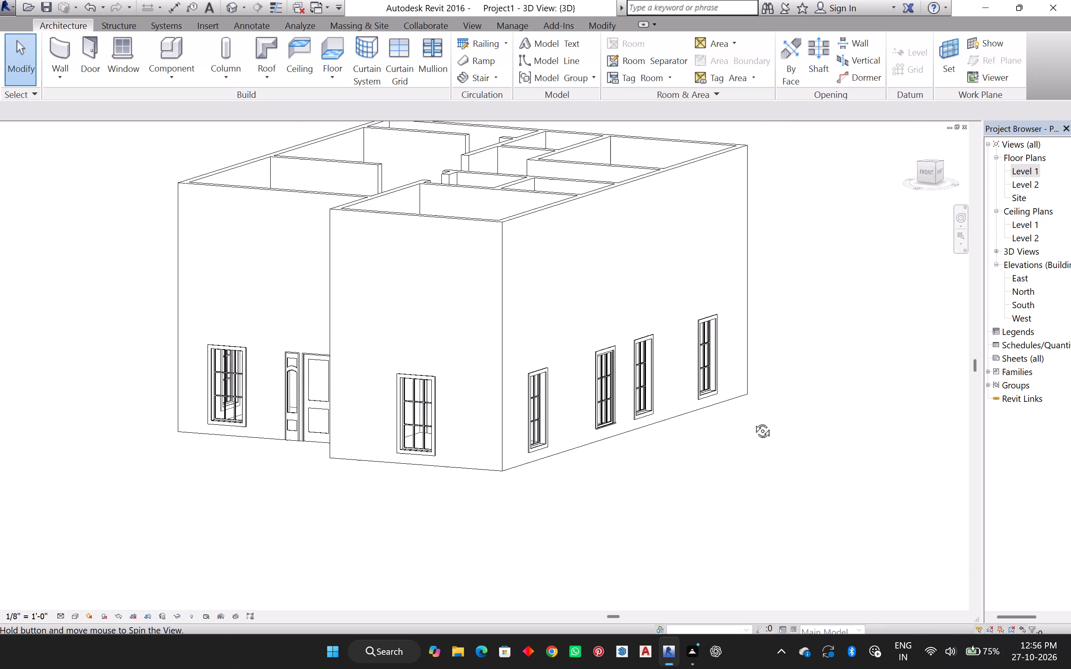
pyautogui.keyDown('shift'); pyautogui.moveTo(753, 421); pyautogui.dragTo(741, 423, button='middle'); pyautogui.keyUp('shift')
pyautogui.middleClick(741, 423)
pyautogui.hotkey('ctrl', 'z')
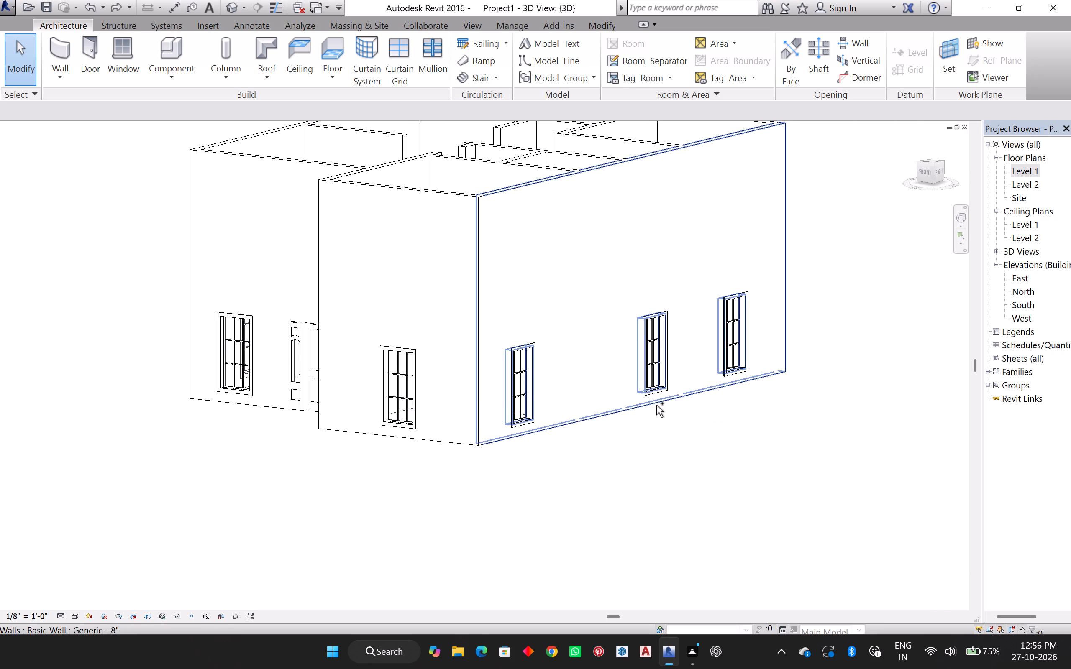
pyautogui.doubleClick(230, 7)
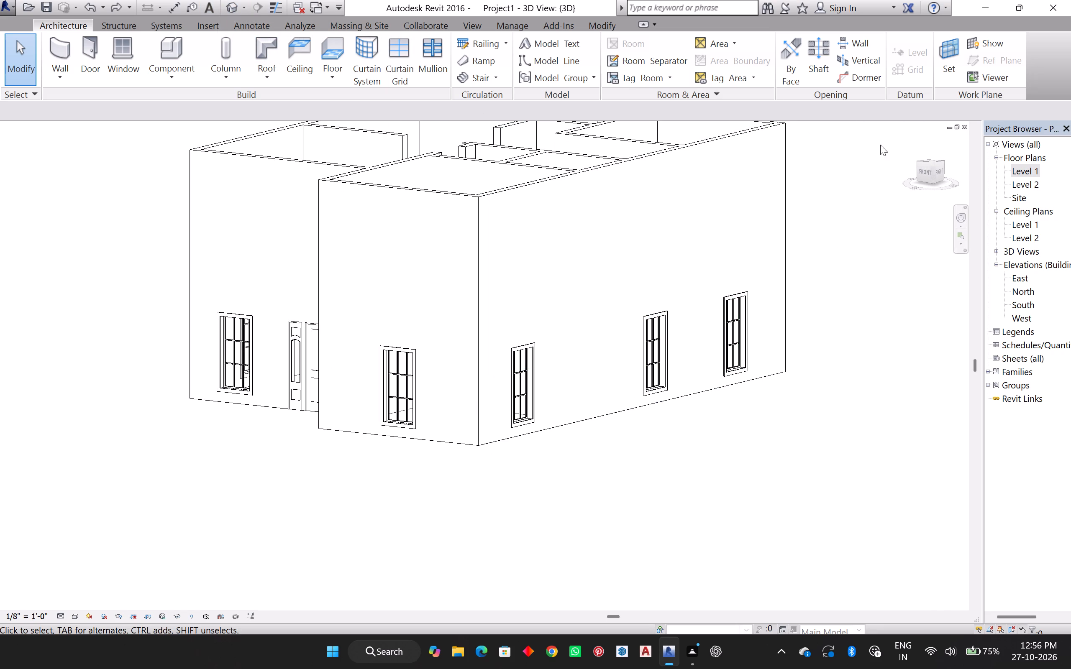
# In the Level 1 floor plan, delete the northeast room's east window and the southeast room's east and south windows.
pyautogui.doubleClick(1024, 173)
pyautogui.click(1024, 173)
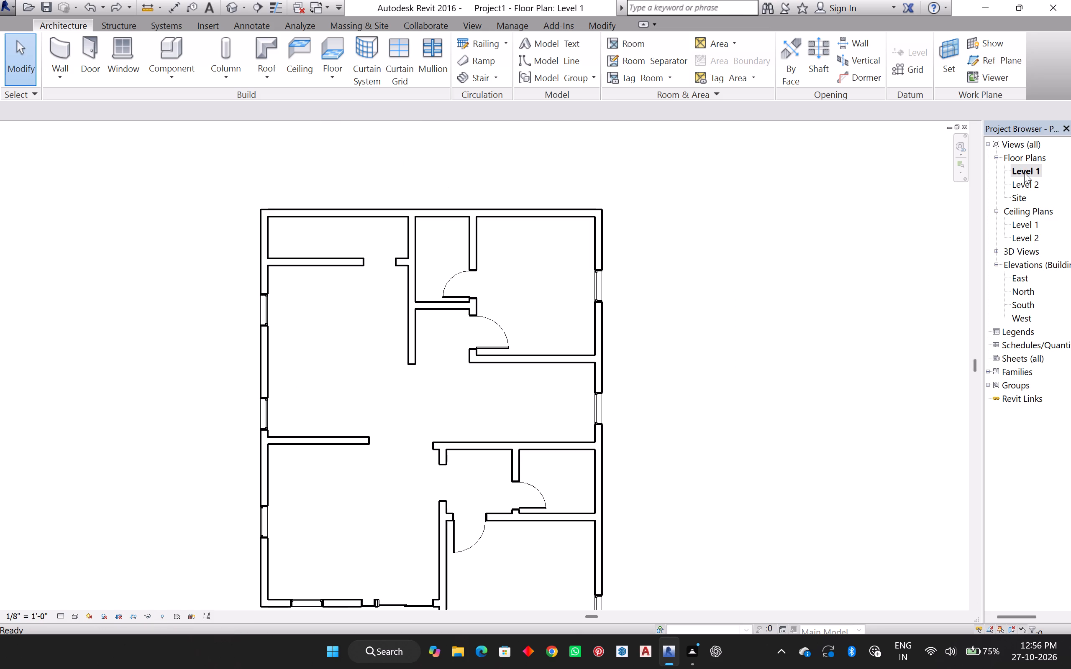
pyautogui.moveTo(727, 382); pyautogui.dragTo(730, 286, button='middle')
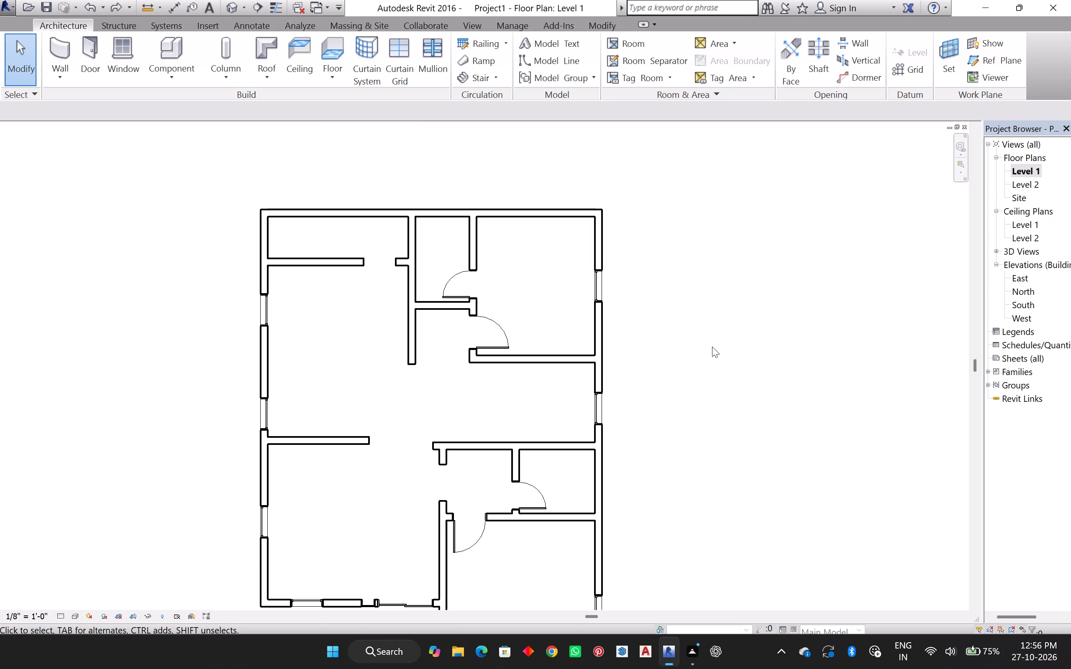
pyautogui.keyDown('shift'); pyautogui.moveTo(711, 315); pyautogui.dragTo(714, 238, button='middle'); pyautogui.keyUp('shift')
pyautogui.click(602, 211)
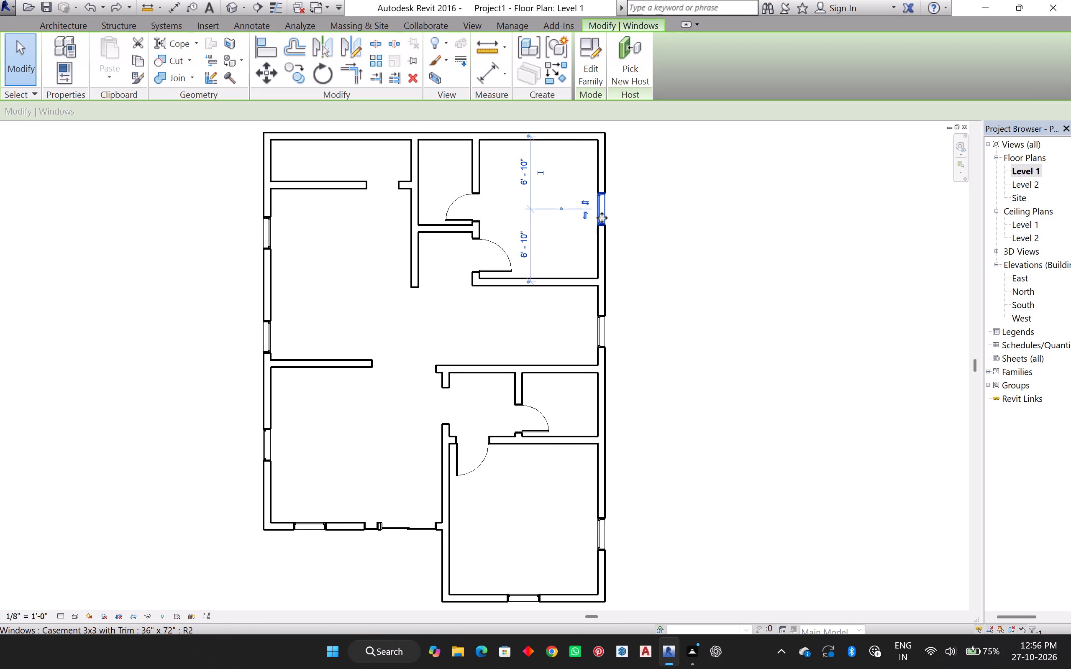
pyautogui.press('Delete')
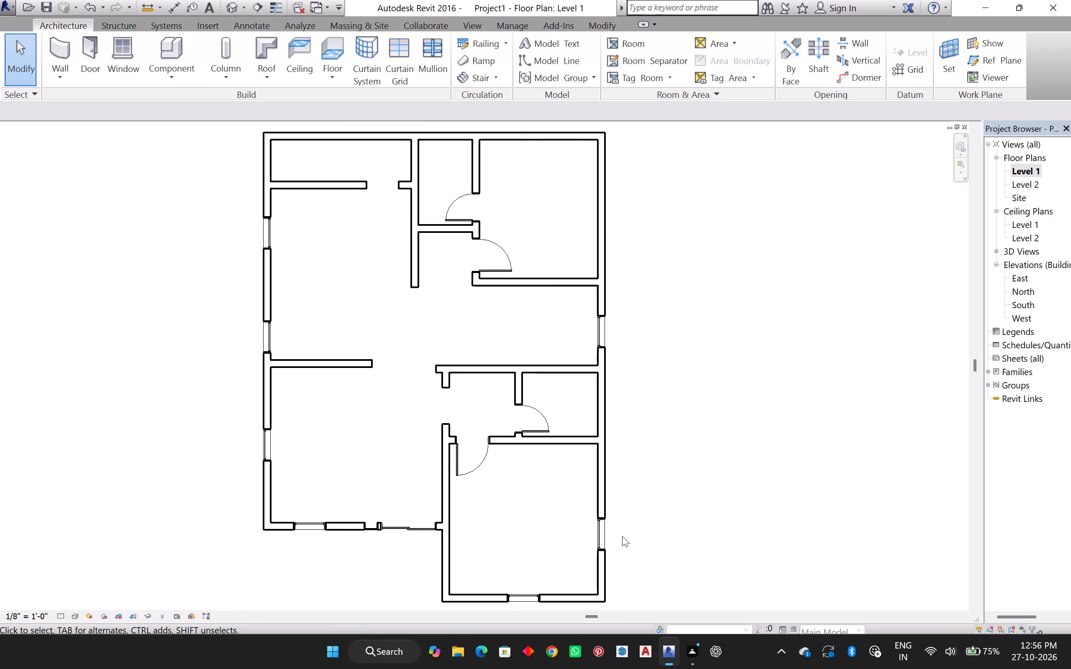
pyautogui.click(606, 537)
pyautogui.press('Delete')
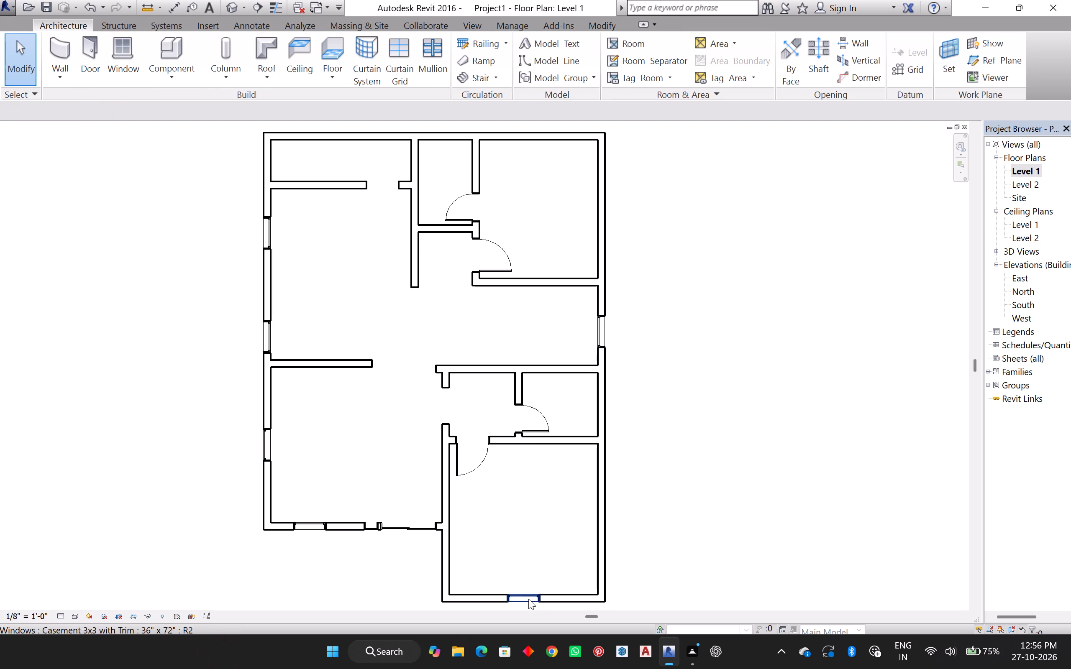
pyautogui.click(527, 595)
pyautogui.press('Delete')
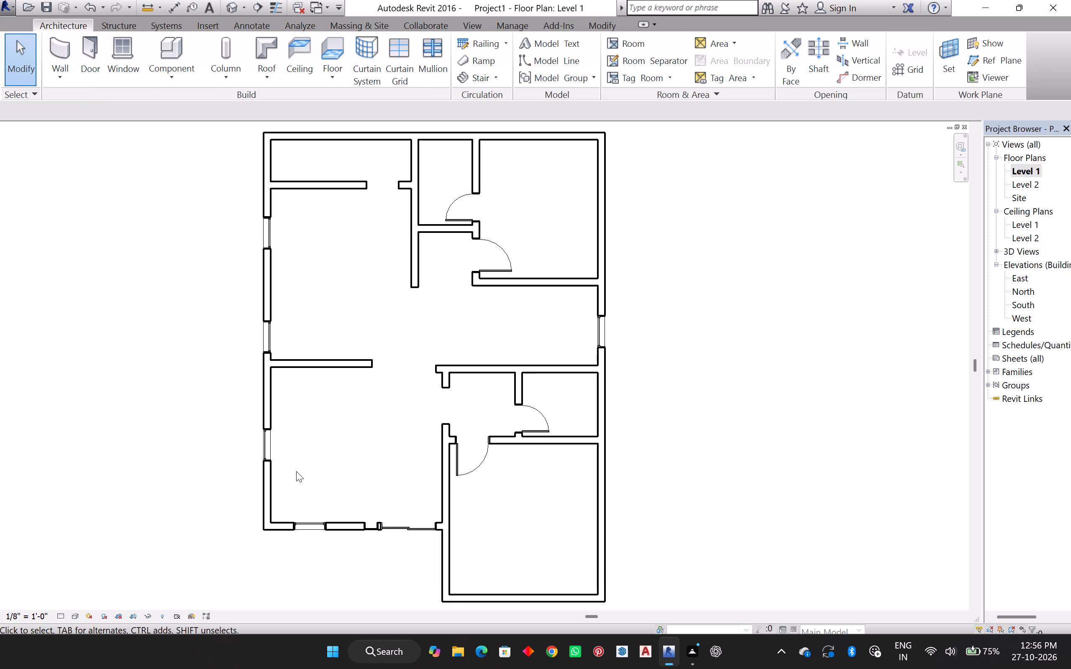
# Delete the two windows on the west exterior wall north of the middle partition.
pyautogui.click(261, 329)
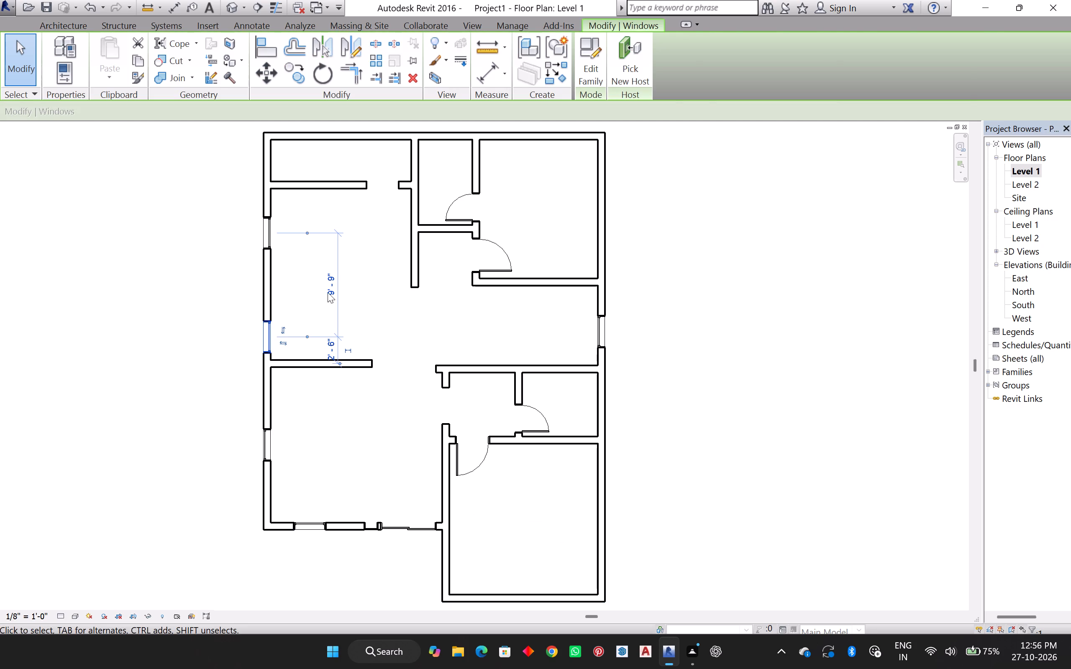
pyautogui.press('Delete')
pyautogui.click(267, 234)
pyautogui.press('Delete')
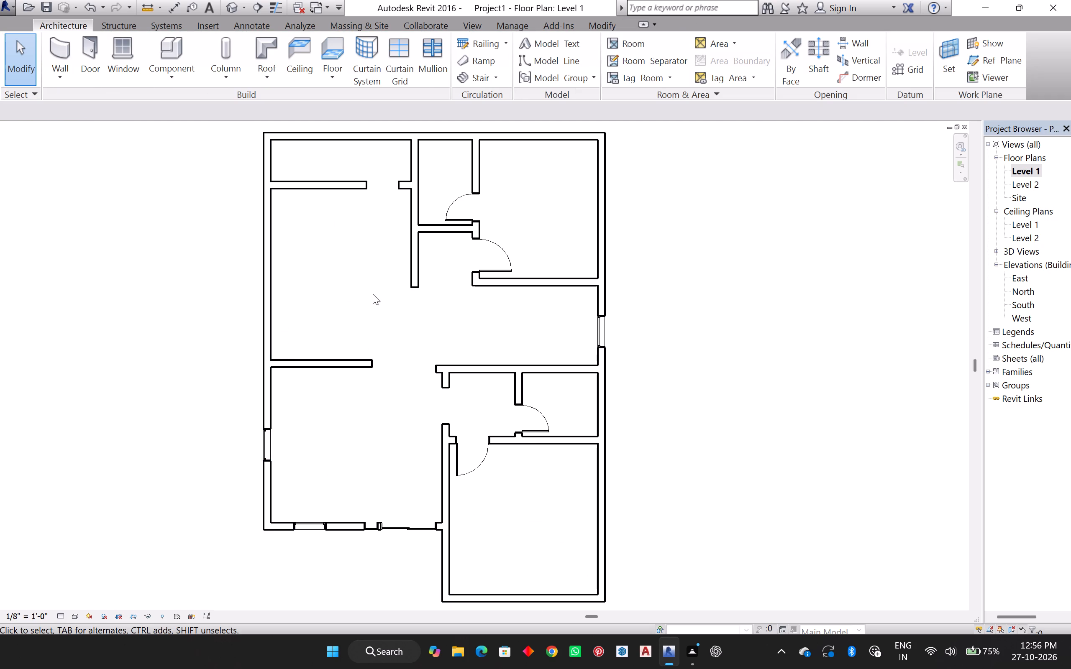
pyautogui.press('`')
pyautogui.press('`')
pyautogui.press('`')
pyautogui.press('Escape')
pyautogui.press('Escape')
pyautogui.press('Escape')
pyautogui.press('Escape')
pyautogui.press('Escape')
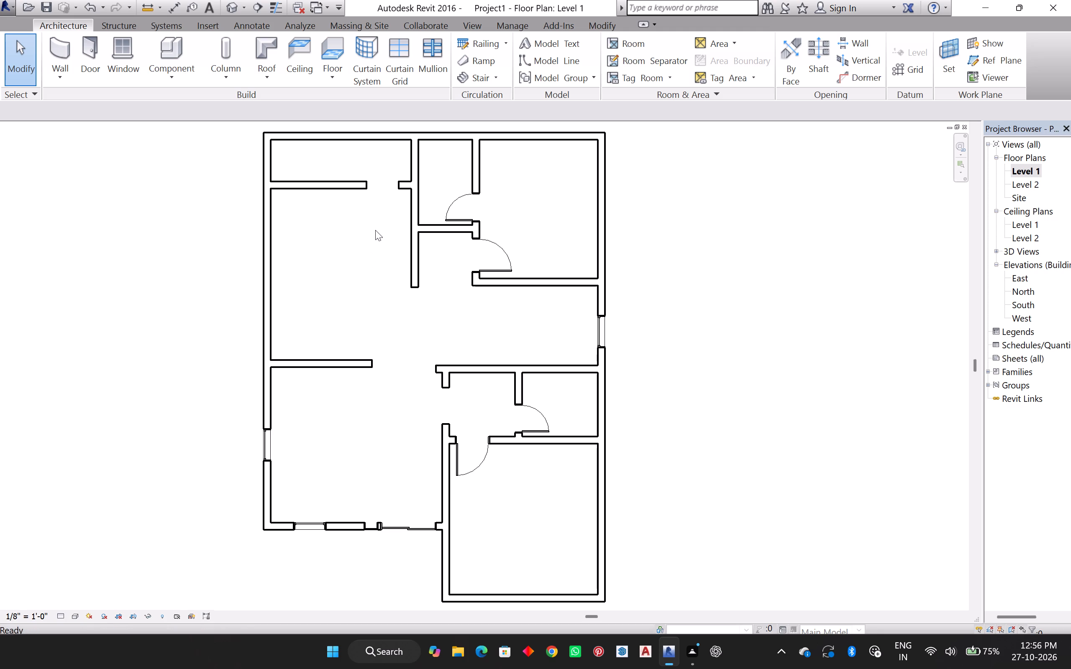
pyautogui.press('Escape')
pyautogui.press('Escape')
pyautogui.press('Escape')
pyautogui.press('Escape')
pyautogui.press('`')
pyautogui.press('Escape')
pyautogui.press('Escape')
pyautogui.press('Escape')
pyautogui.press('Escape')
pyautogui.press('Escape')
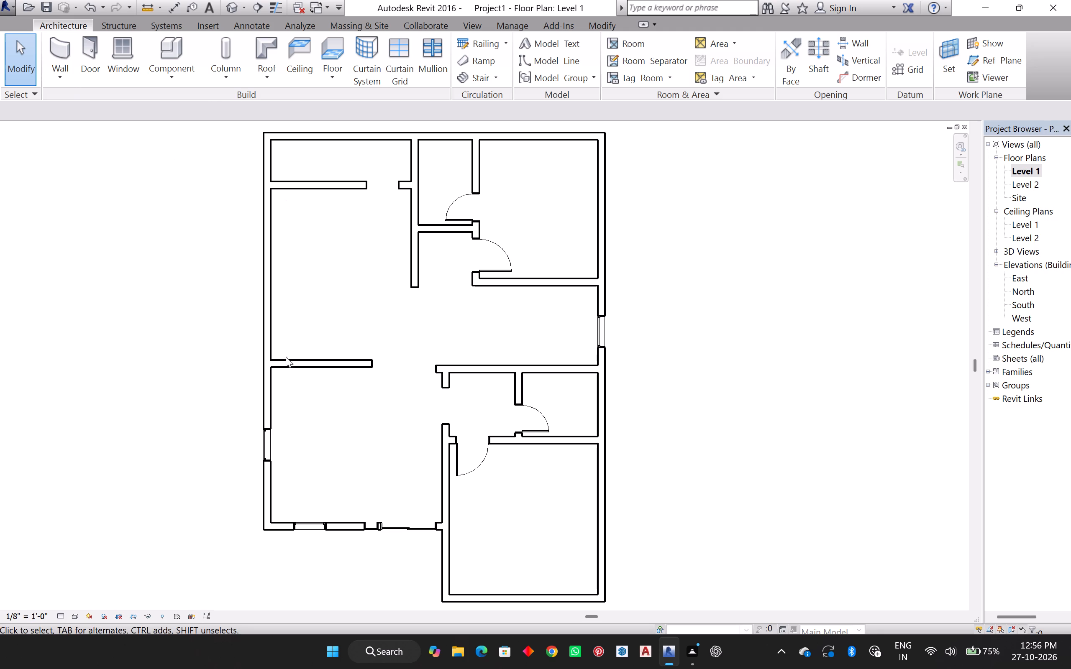
# Check the remaining exterior windows in the 3D view from the south and west sides.
pyautogui.click(239, 7)
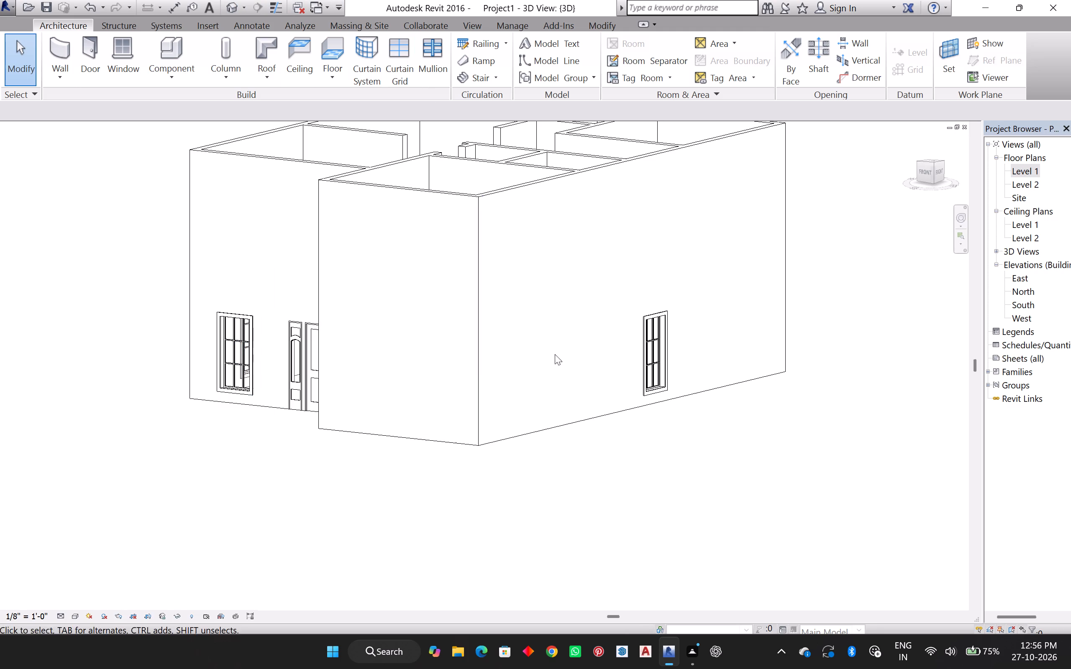
pyautogui.keyDown('shift'); pyautogui.moveTo(287, 403); pyautogui.dragTo(290, 401, button='middle'); pyautogui.keyUp('shift')
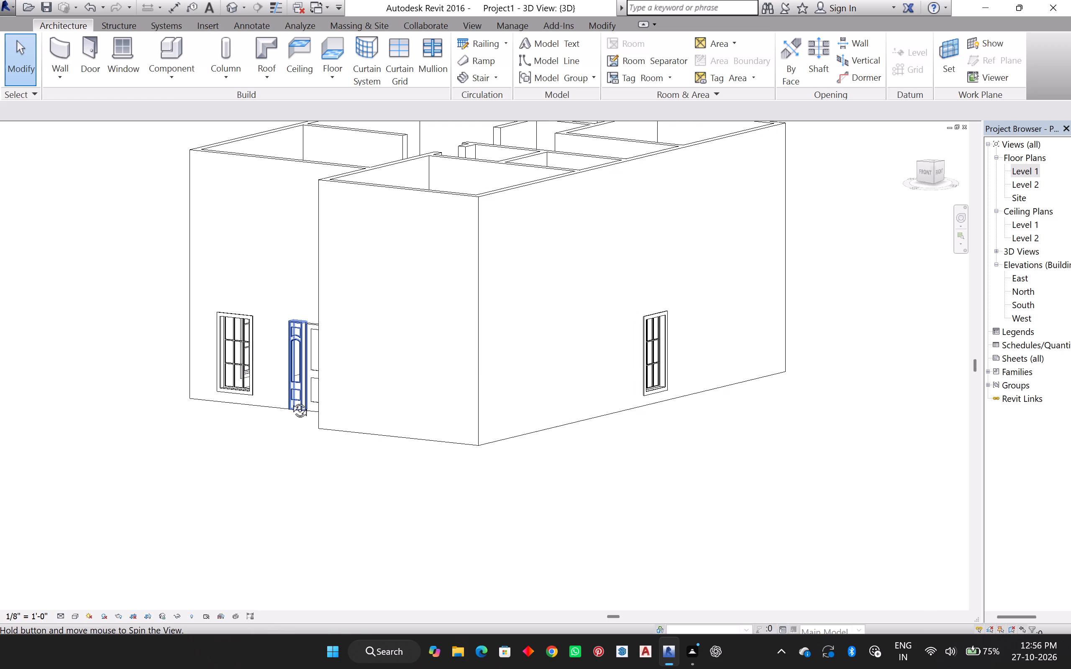
pyautogui.keyDown('shift'); pyautogui.moveTo(290, 401); pyautogui.dragTo(443, 361, button='middle'); pyautogui.keyUp('shift')
pyautogui.keyDown('shift'); pyautogui.middleClick(443, 361); pyautogui.keyUp('shift')
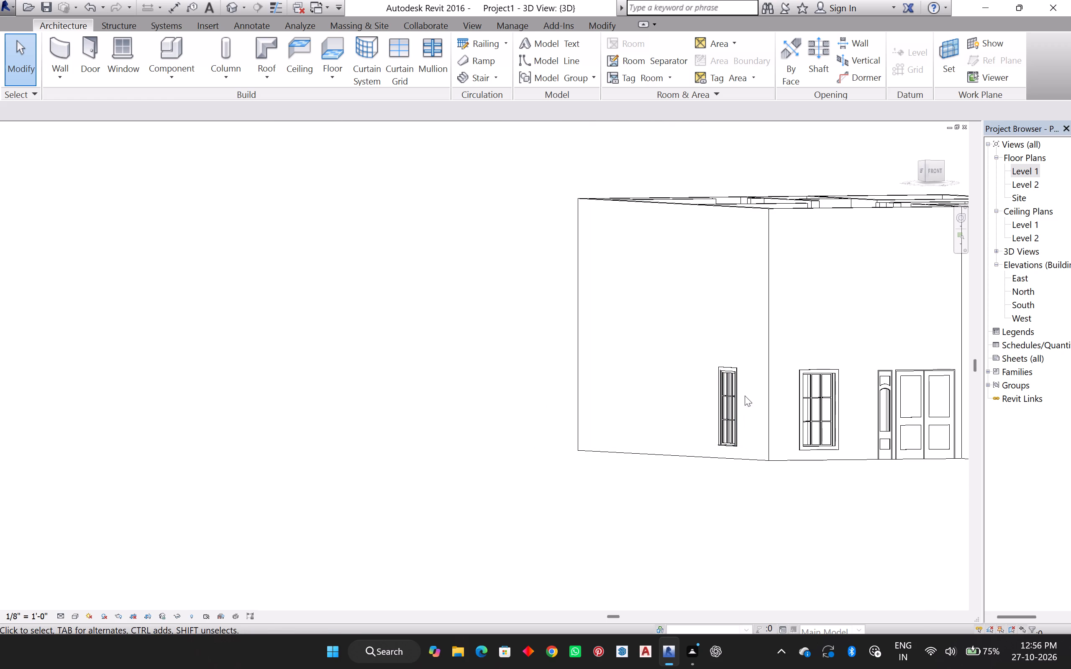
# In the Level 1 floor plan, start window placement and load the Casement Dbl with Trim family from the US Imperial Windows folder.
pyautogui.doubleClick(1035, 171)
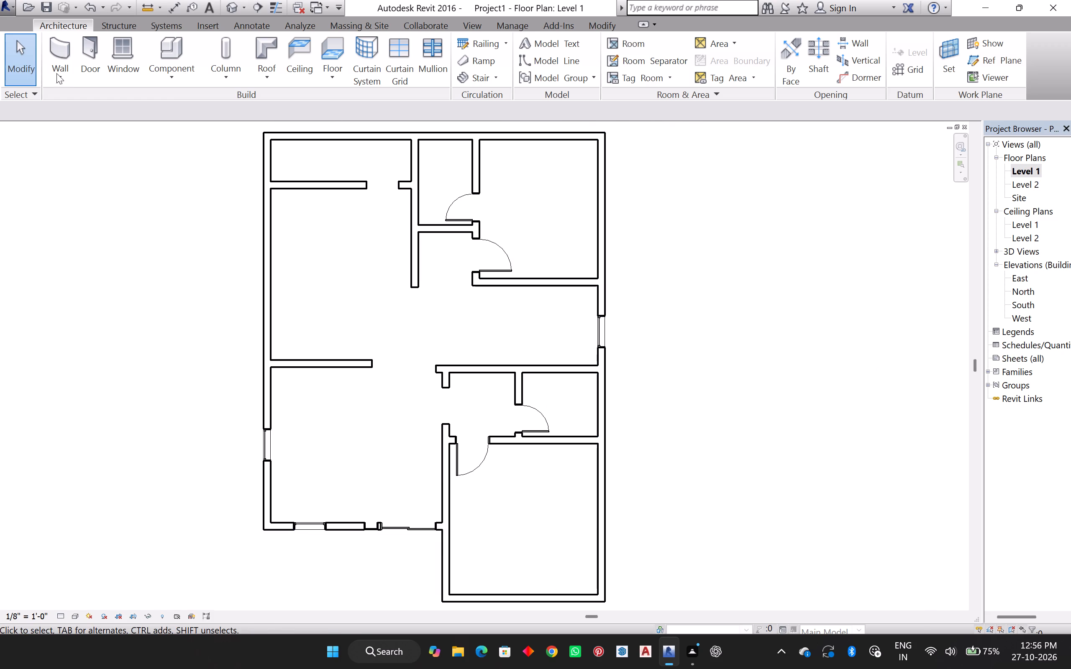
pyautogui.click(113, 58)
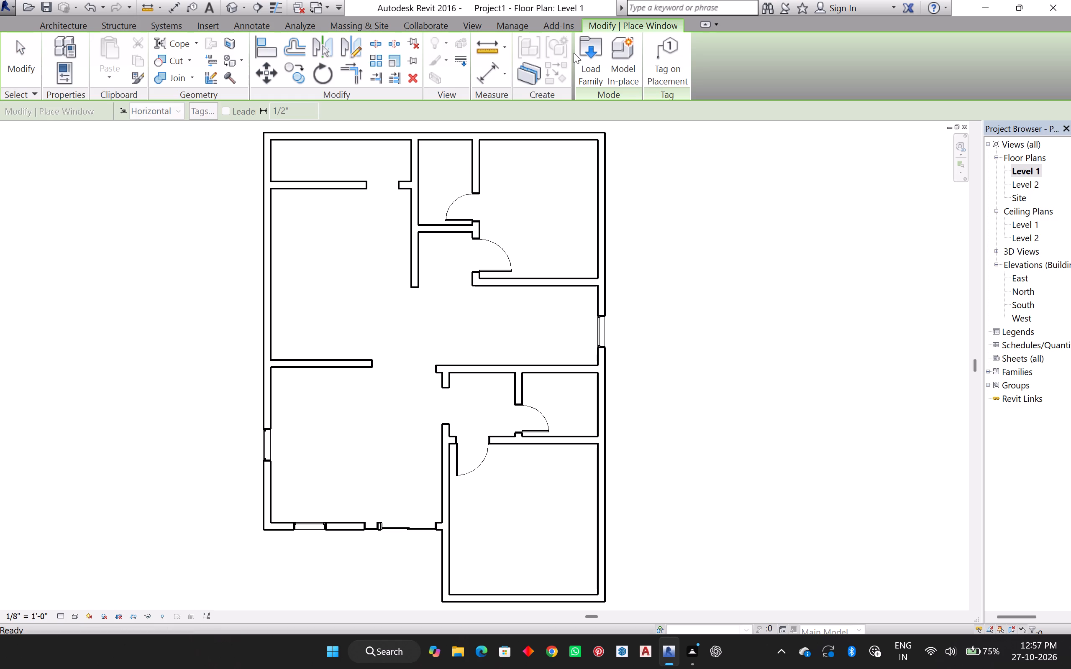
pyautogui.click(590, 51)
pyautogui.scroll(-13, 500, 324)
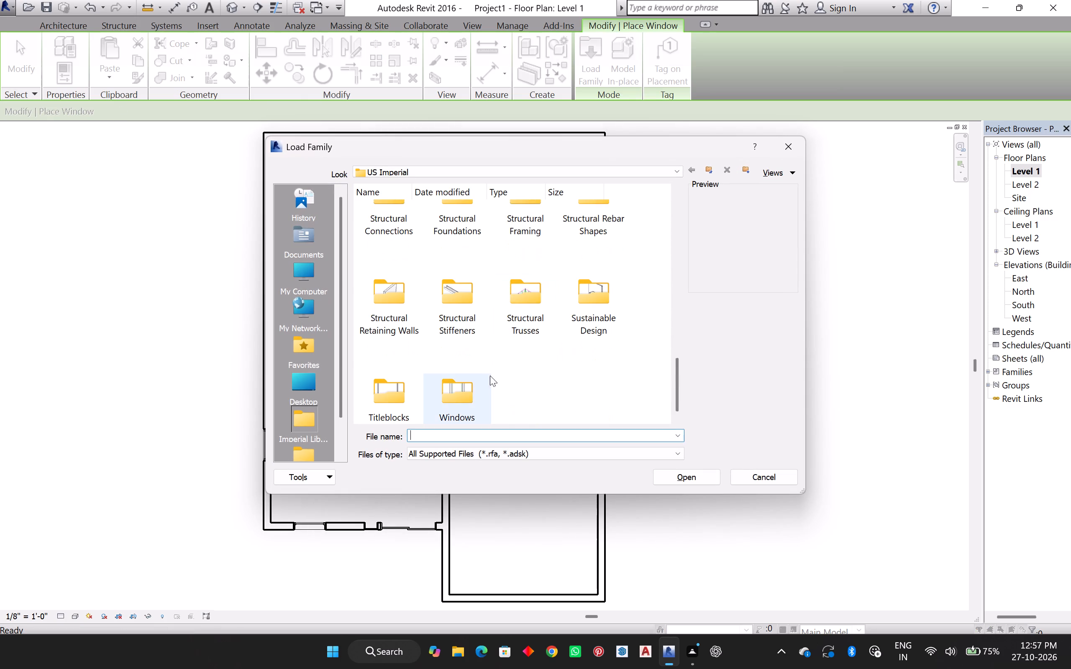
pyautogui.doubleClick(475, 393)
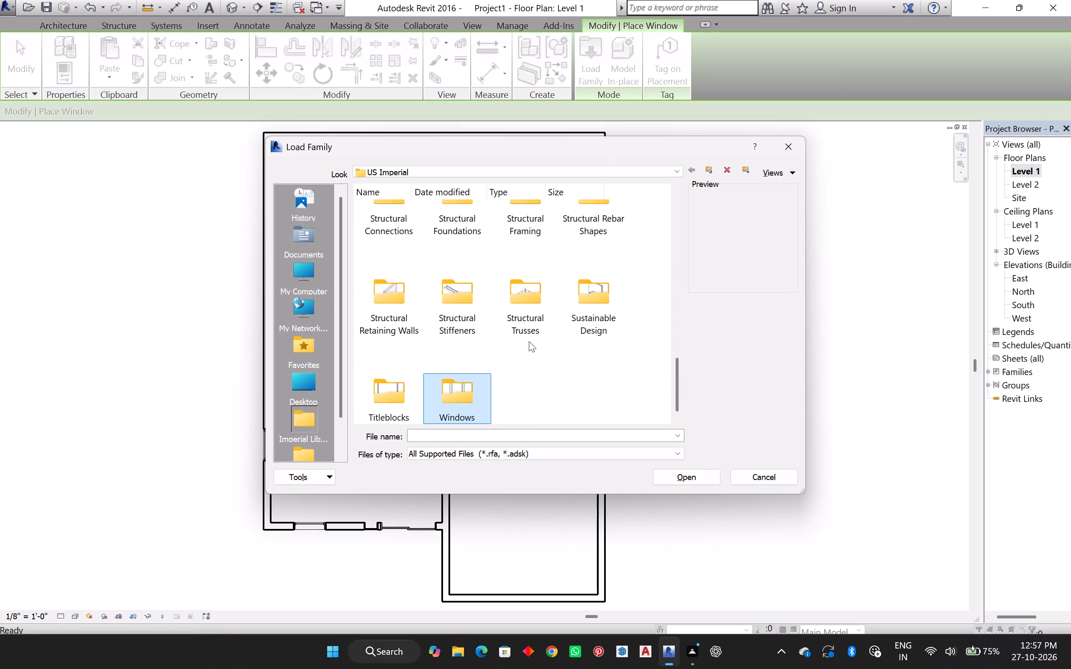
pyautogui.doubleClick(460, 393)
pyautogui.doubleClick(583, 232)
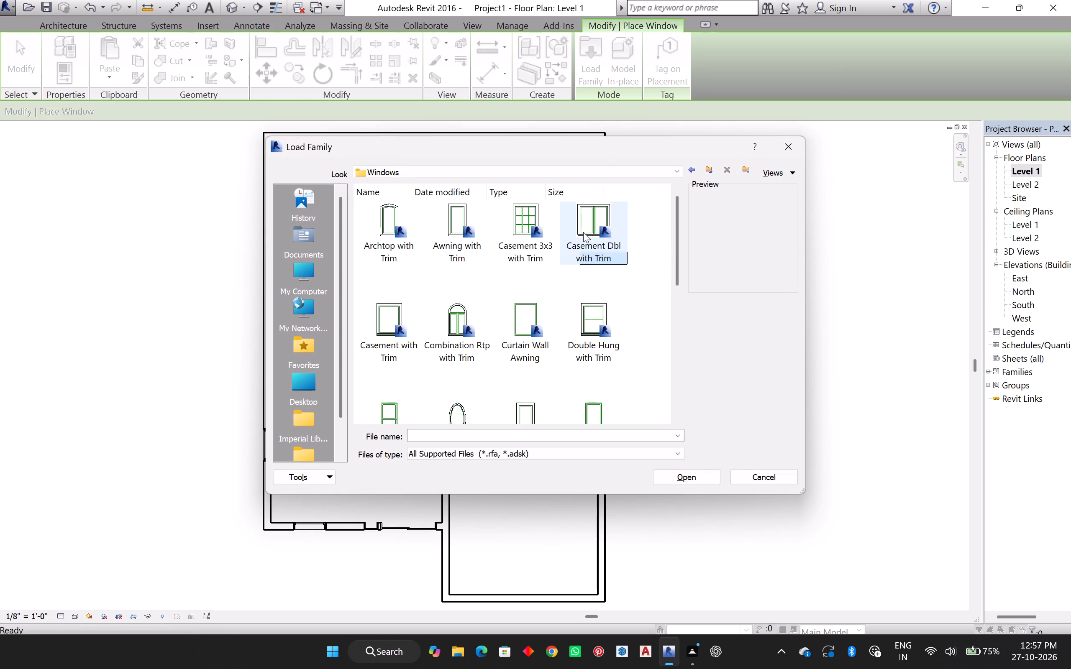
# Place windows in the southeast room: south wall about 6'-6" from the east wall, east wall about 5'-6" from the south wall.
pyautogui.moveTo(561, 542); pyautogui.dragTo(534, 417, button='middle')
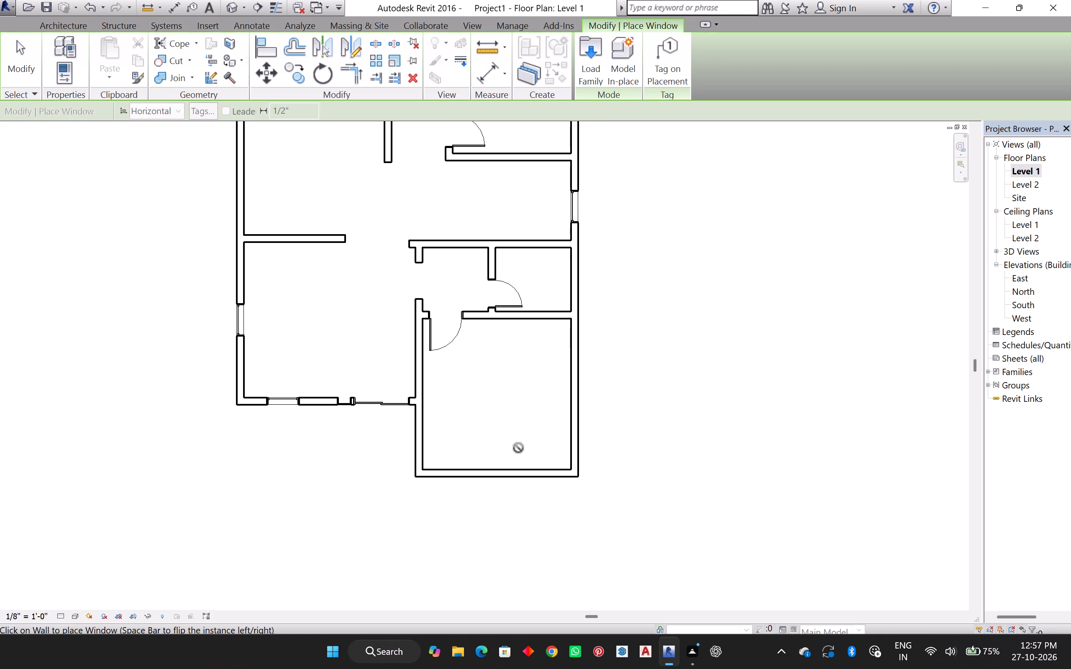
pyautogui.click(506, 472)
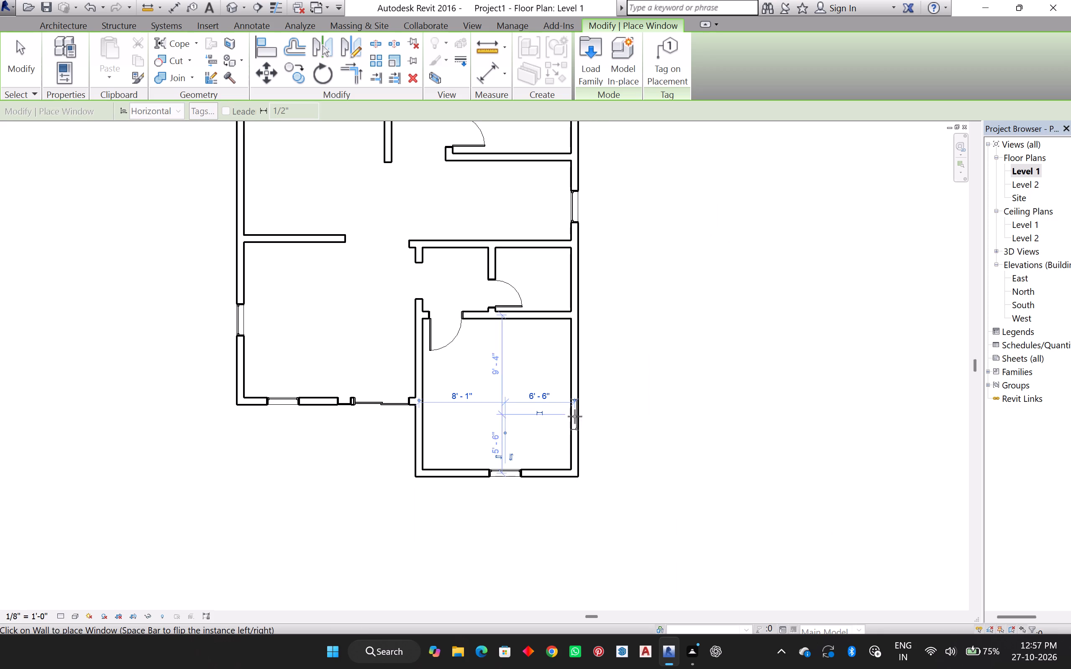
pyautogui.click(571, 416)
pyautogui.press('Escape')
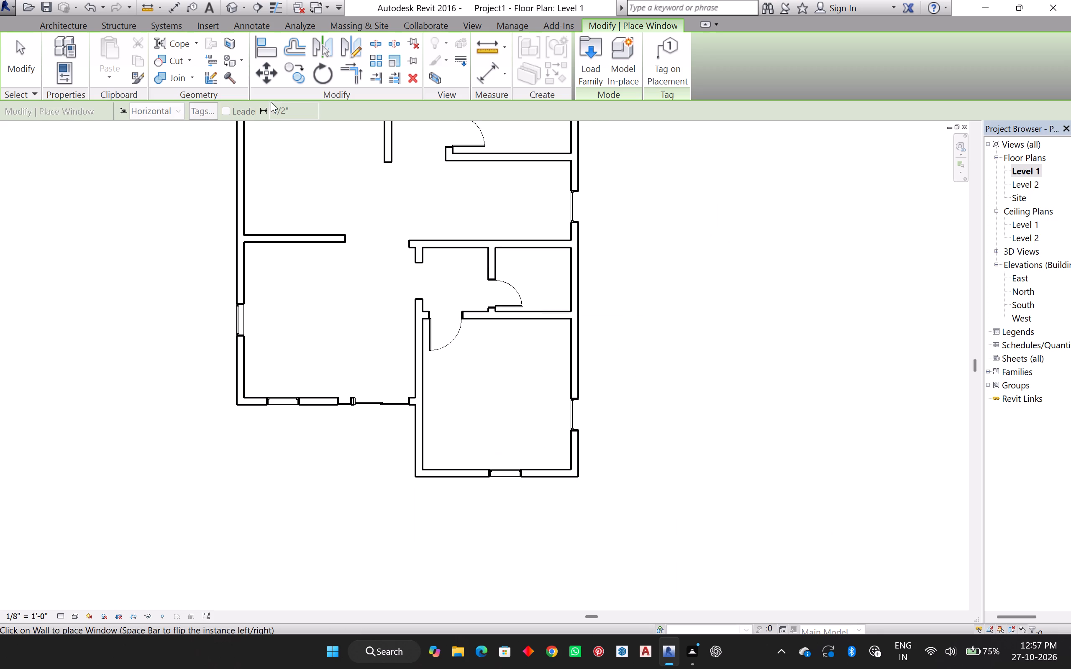
# Examine the exterior windows, entrance door and wall height around the building in the 3D view.
pyautogui.click(236, 9)
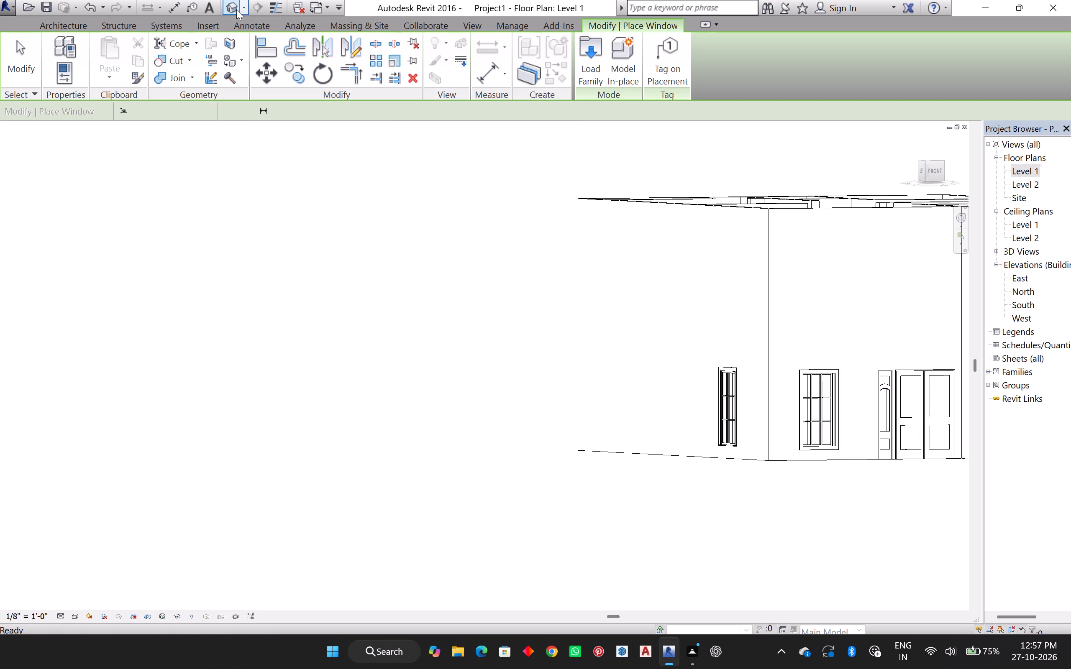
pyautogui.keyDown('shift'); pyautogui.moveTo(734, 374); pyautogui.dragTo(693, 358, button='middle'); pyautogui.keyUp('shift')
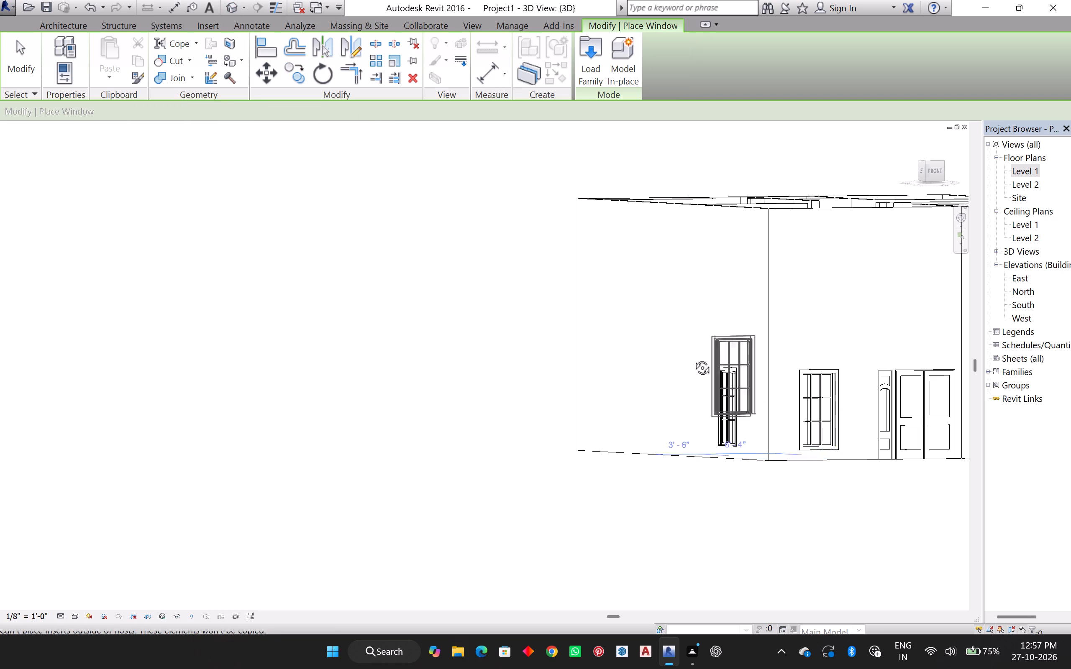
pyautogui.keyDown('shift'); pyautogui.moveTo(693, 358); pyautogui.dragTo(615, 356, button='middle'); pyautogui.keyUp('shift')
pyautogui.keyDown('shift'); pyautogui.middleClick(615, 356); pyautogui.keyUp('shift')
pyautogui.scroll(1, 588, 362)
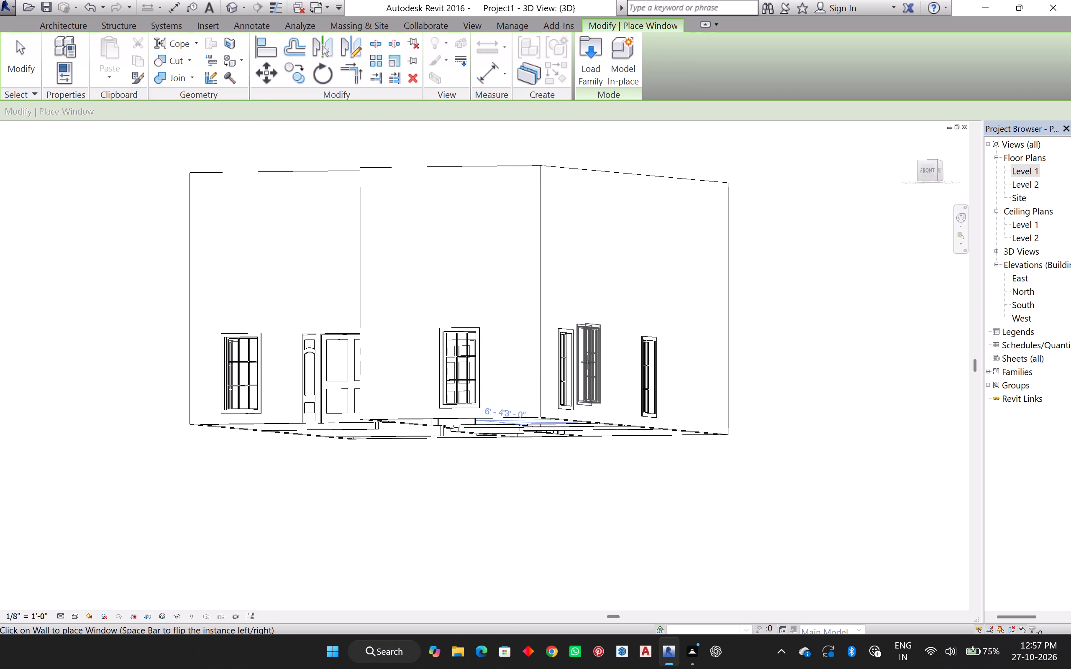
pyautogui.scroll(4, 588, 362)
pyautogui.moveTo(609, 391); pyautogui.dragTo(690, 373, button='middle')
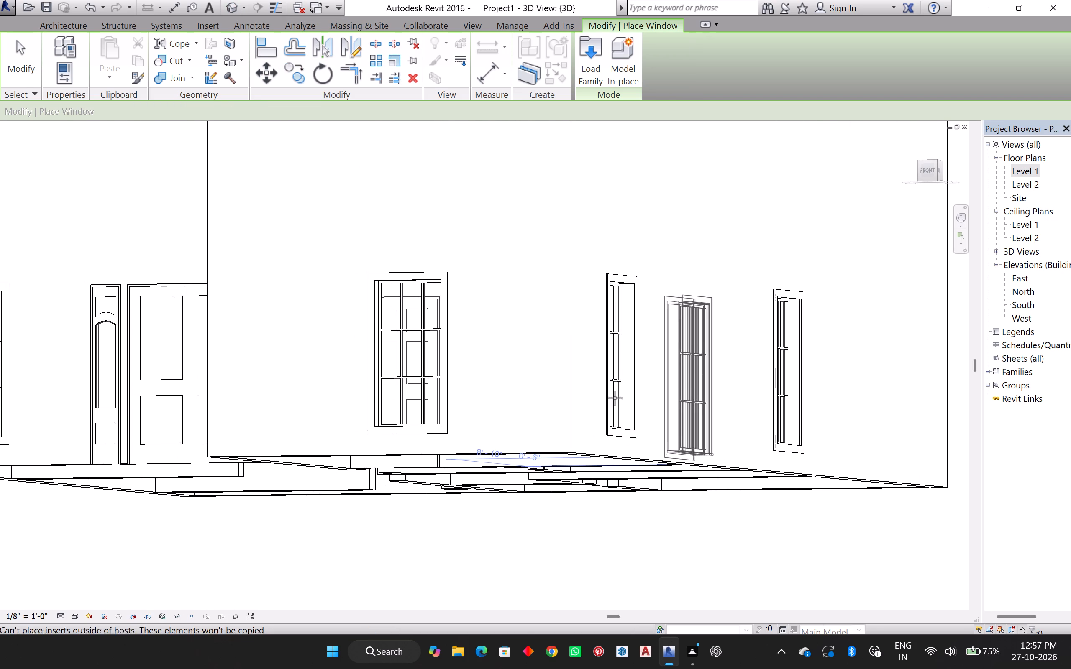
pyautogui.moveTo(518, 418); pyautogui.dragTo(572, 415, button='middle')
pyautogui.keyDown('shift'); pyautogui.moveTo(526, 432); pyautogui.dragTo(602, 450, button='middle'); pyautogui.keyUp('shift')
pyautogui.keyDown('shift'); pyautogui.moveTo(671, 440); pyautogui.dragTo(664, 438, button='middle'); pyautogui.keyUp('shift')
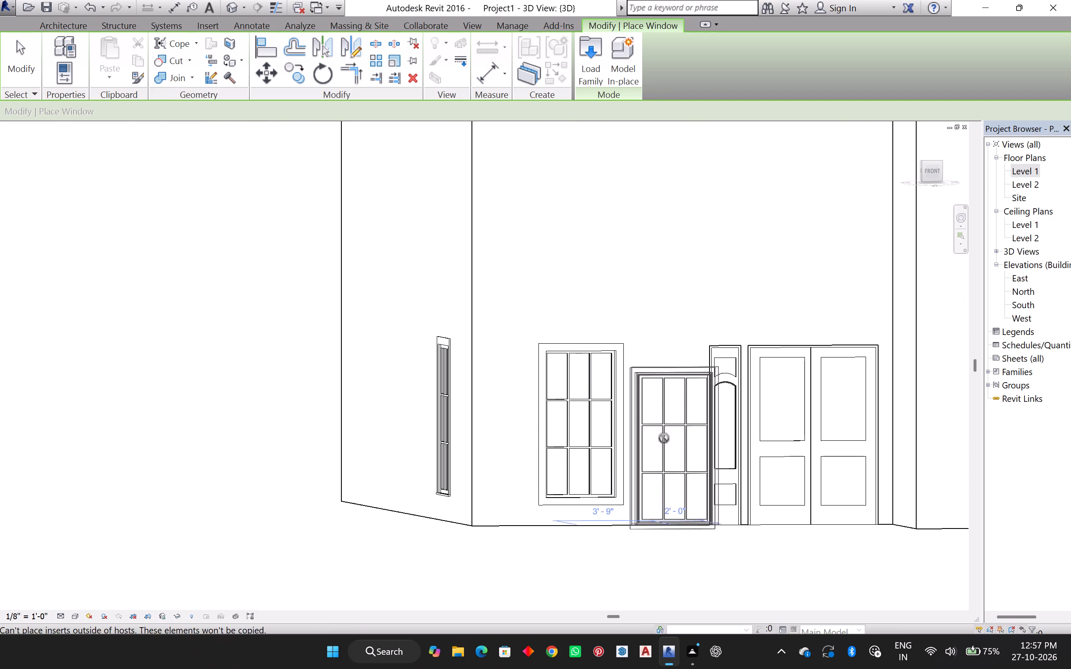
pyautogui.keyDown('shift'); pyautogui.moveTo(664, 438); pyautogui.dragTo(625, 451, button='middle'); pyautogui.keyUp('shift')
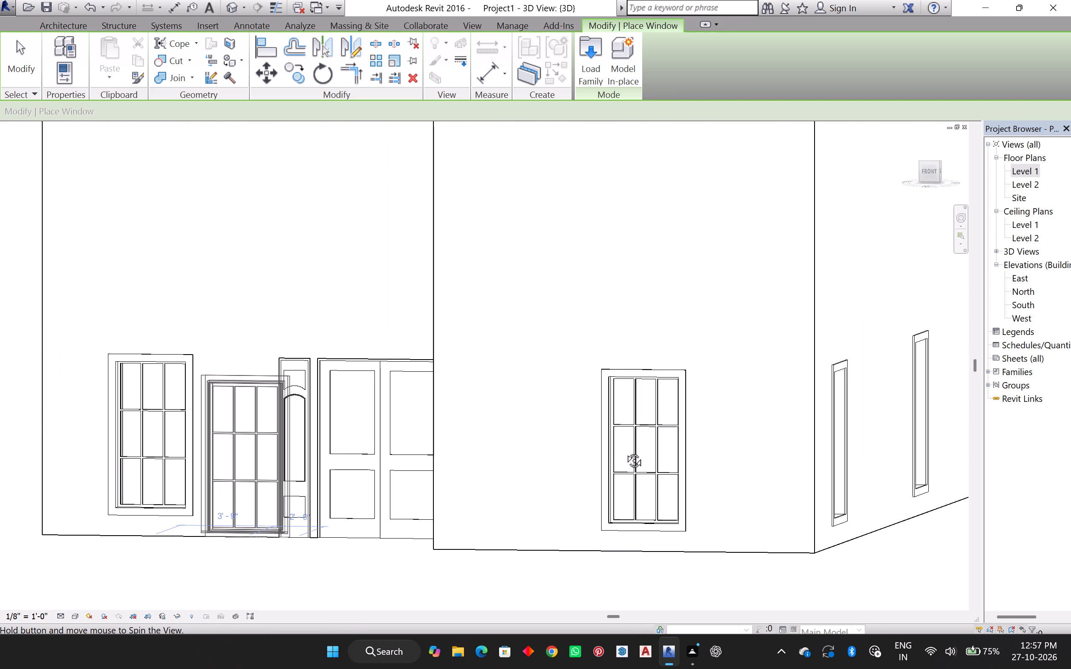
pyautogui.keyDown('shift'); pyautogui.moveTo(625, 451); pyautogui.dragTo(489, 463, button='middle'); pyautogui.keyUp('shift')
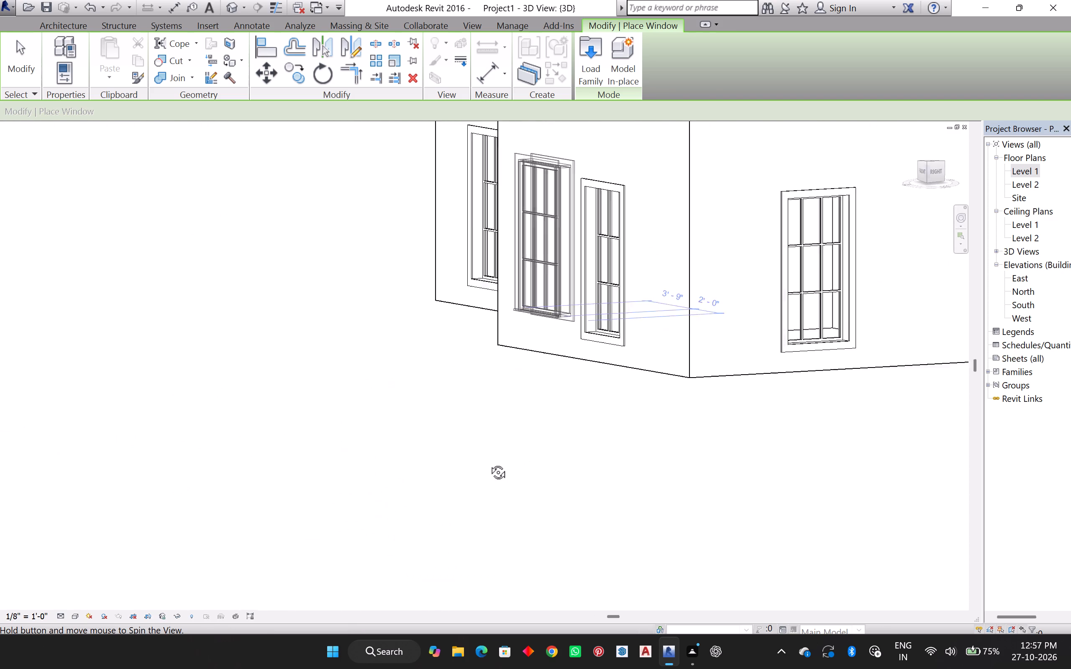
pyautogui.keyDown('shift'); pyautogui.moveTo(489, 463); pyautogui.dragTo(545, 448, button='middle'); pyautogui.keyUp('shift')
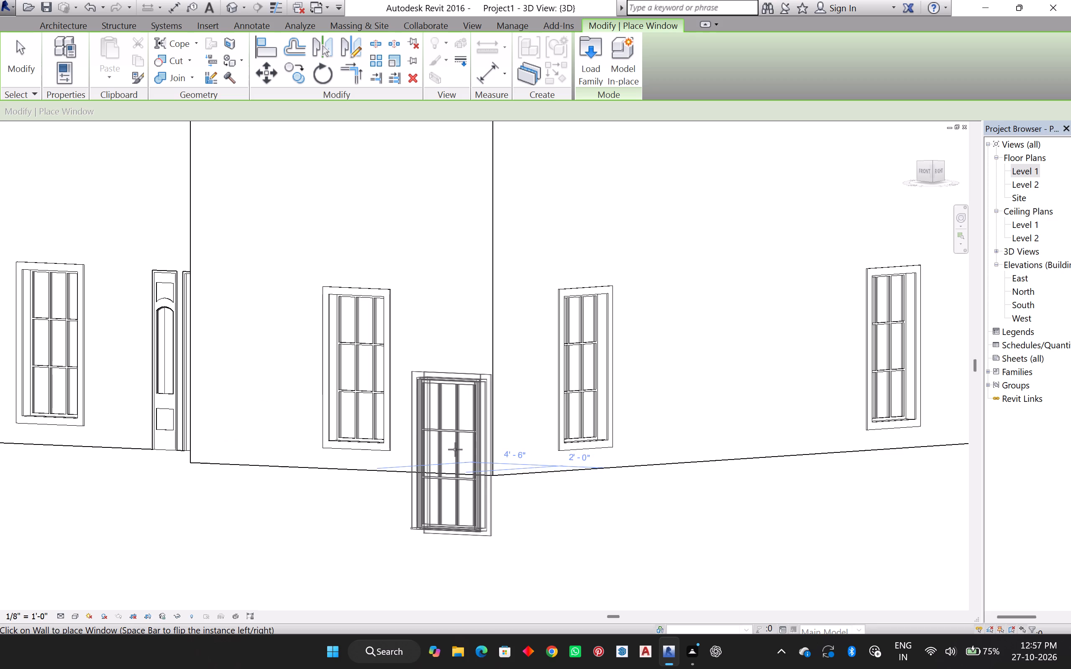
pyautogui.keyDown('shift'); pyautogui.scroll(-4, 455, 445); pyautogui.keyUp('shift')
pyautogui.scroll(-3, 448, 389)
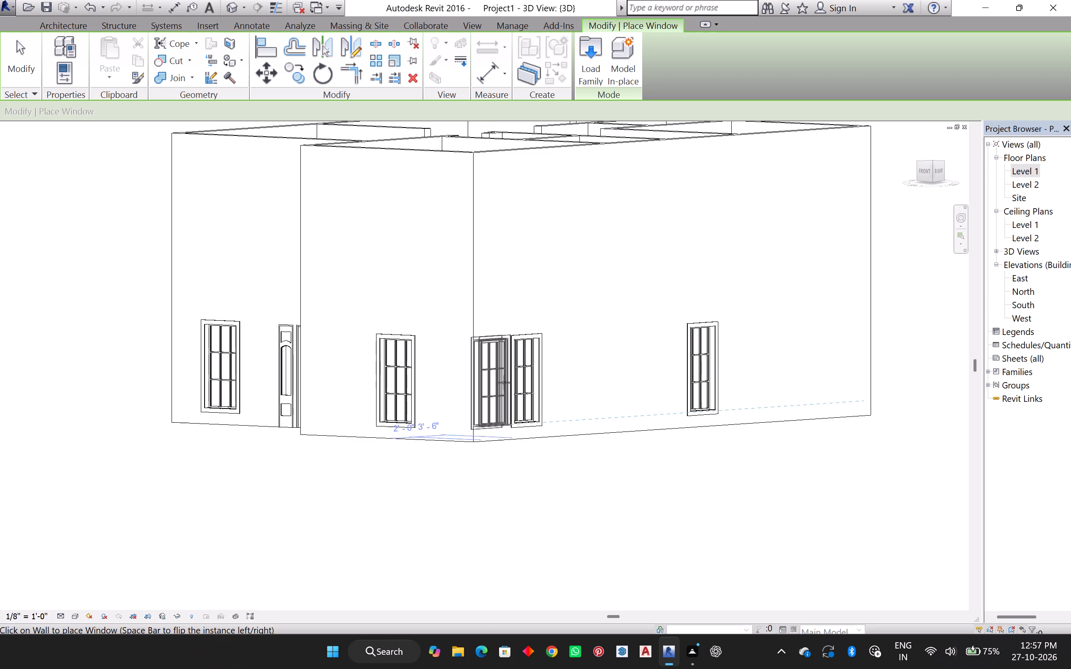
pyautogui.moveTo(625, 362); pyautogui.dragTo(658, 352, button='middle')
pyautogui.moveTo(493, 435); pyautogui.dragTo(471, 460, button='middle')
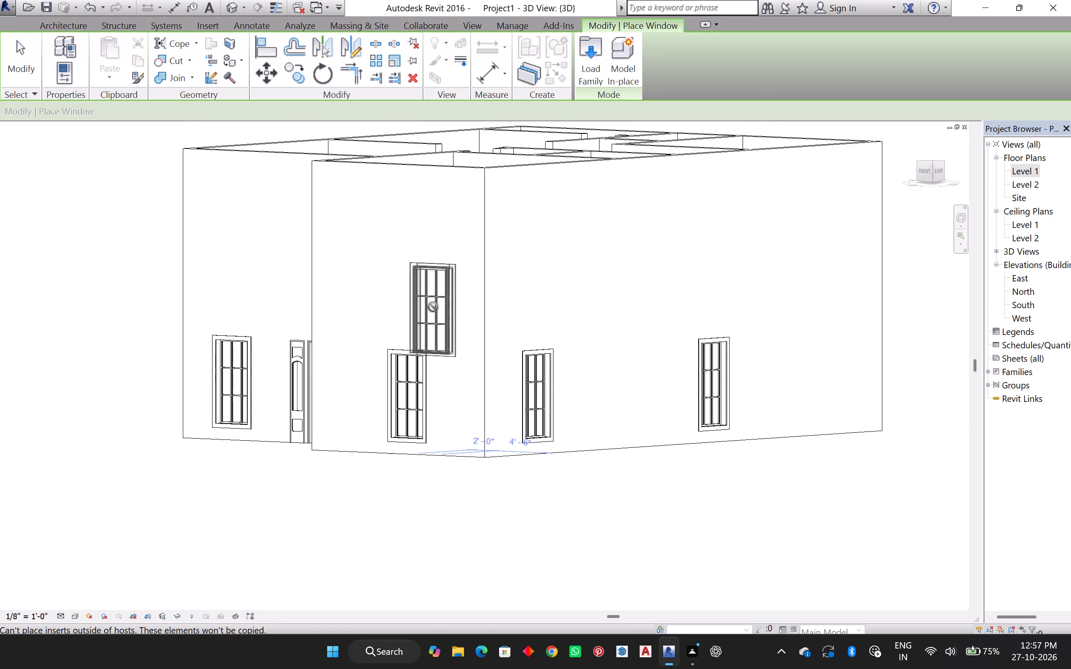
pyautogui.moveTo(433, 307); pyautogui.dragTo(441, 330, button='middle')
pyautogui.keyDown('shift'); pyautogui.moveTo(438, 323); pyautogui.dragTo(538, 418, button='middle'); pyautogui.keyUp('shift')
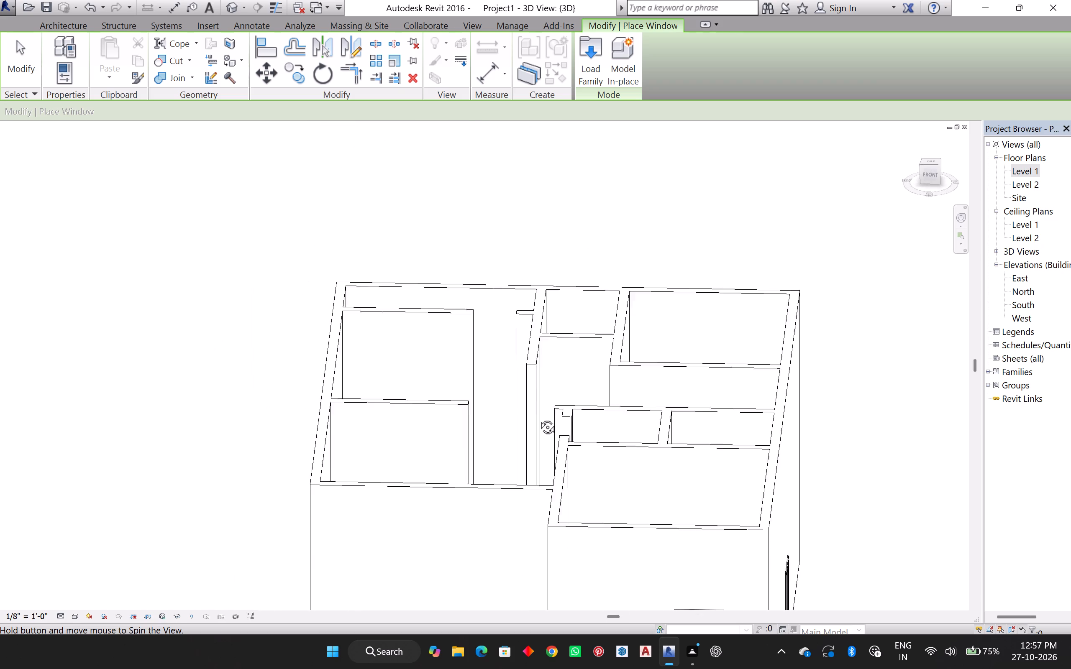
pyautogui.keyDown('shift'); pyautogui.moveTo(538, 418); pyautogui.dragTo(538, 412, button='middle'); pyautogui.keyUp('shift')
pyautogui.keyDown('shift'); pyautogui.middleClick(538, 412); pyautogui.keyUp('shift')
pyautogui.keyDown('shift'); pyautogui.moveTo(625, 471); pyautogui.dragTo(524, 375, button='middle'); pyautogui.keyUp('shift')
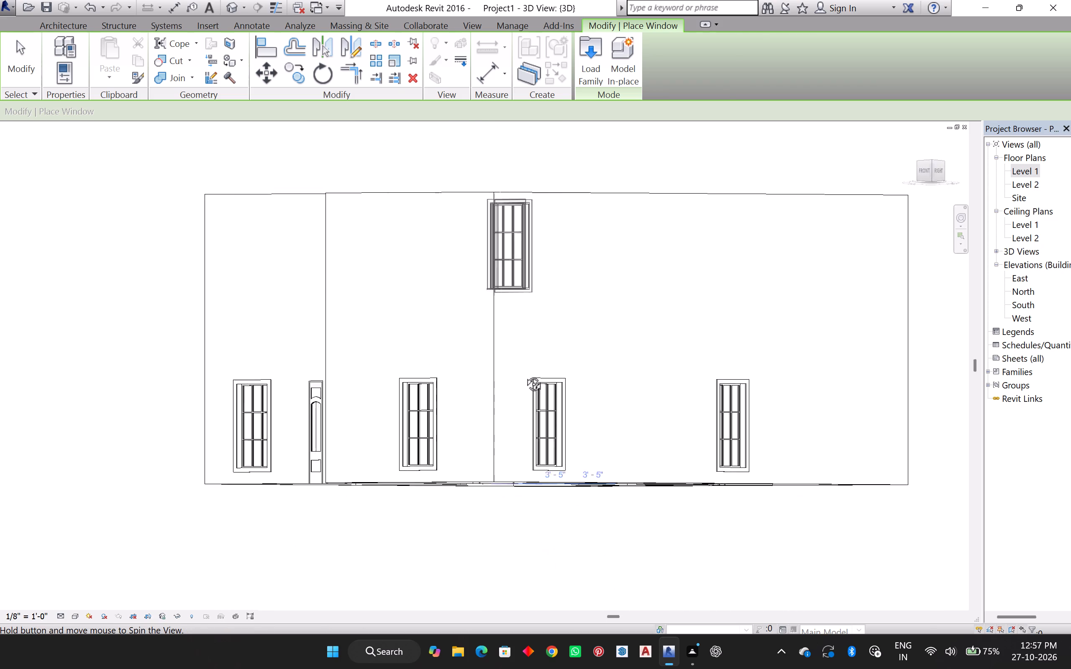
pyautogui.keyDown('shift'); pyautogui.moveTo(524, 375); pyautogui.dragTo(529, 382, button='middle'); pyautogui.keyUp('shift')
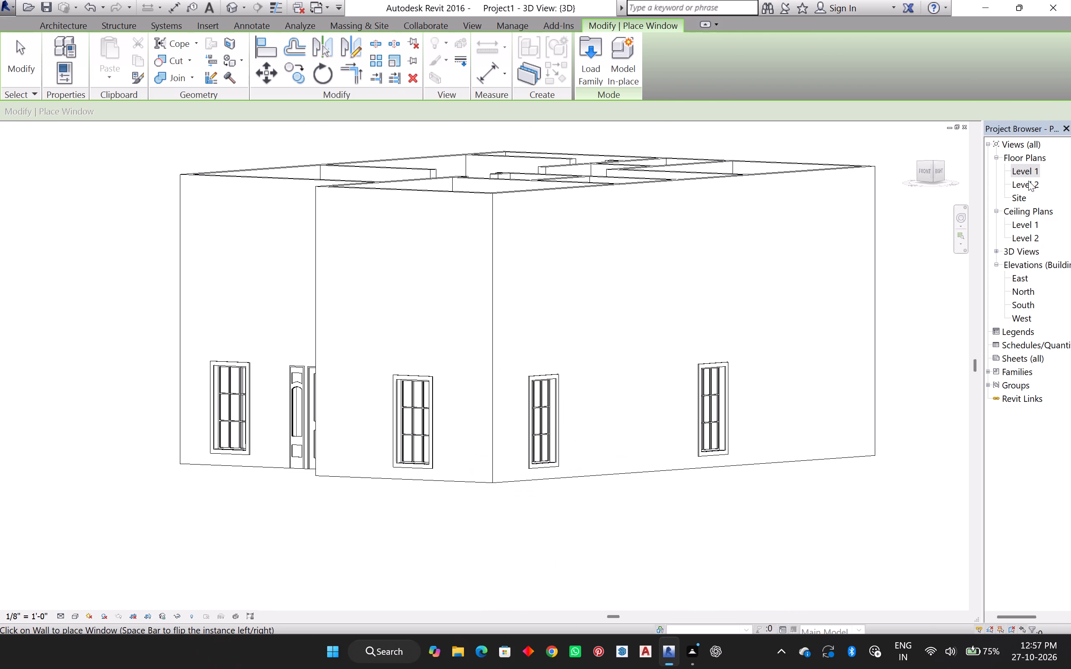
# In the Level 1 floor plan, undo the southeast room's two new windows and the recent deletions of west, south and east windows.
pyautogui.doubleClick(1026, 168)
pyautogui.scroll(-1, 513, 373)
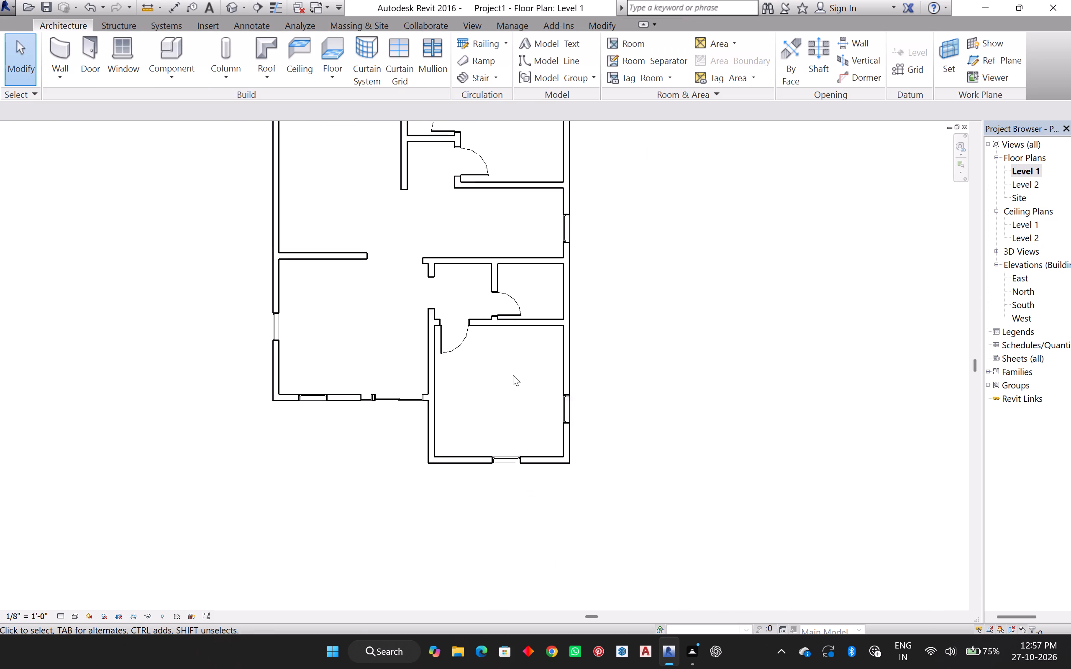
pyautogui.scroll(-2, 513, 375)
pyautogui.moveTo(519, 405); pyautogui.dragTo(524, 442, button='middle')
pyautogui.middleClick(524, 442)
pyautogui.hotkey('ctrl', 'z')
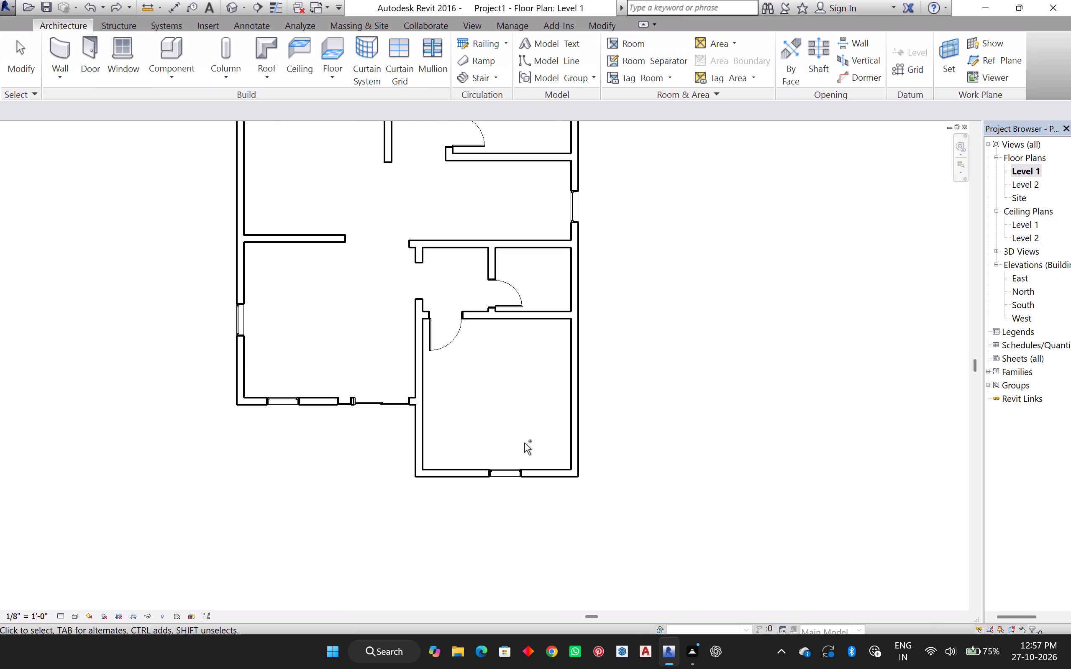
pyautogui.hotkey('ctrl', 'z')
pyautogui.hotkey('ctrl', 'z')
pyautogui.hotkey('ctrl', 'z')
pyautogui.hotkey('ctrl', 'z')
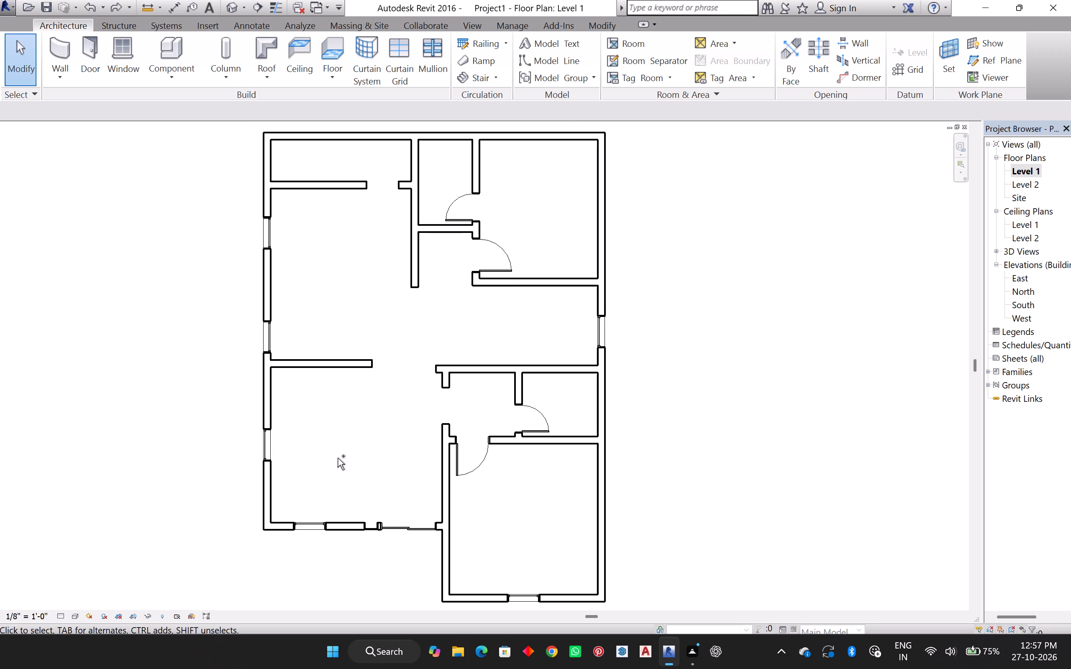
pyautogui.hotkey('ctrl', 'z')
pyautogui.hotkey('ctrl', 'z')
# Undo the earlier window placements until the Level 1 exterior walls hold no windows, keeping the walls, doors and openings.
pyautogui.hotkey('ctrl', 'z')
pyautogui.hotkey('ctrl', 'z')
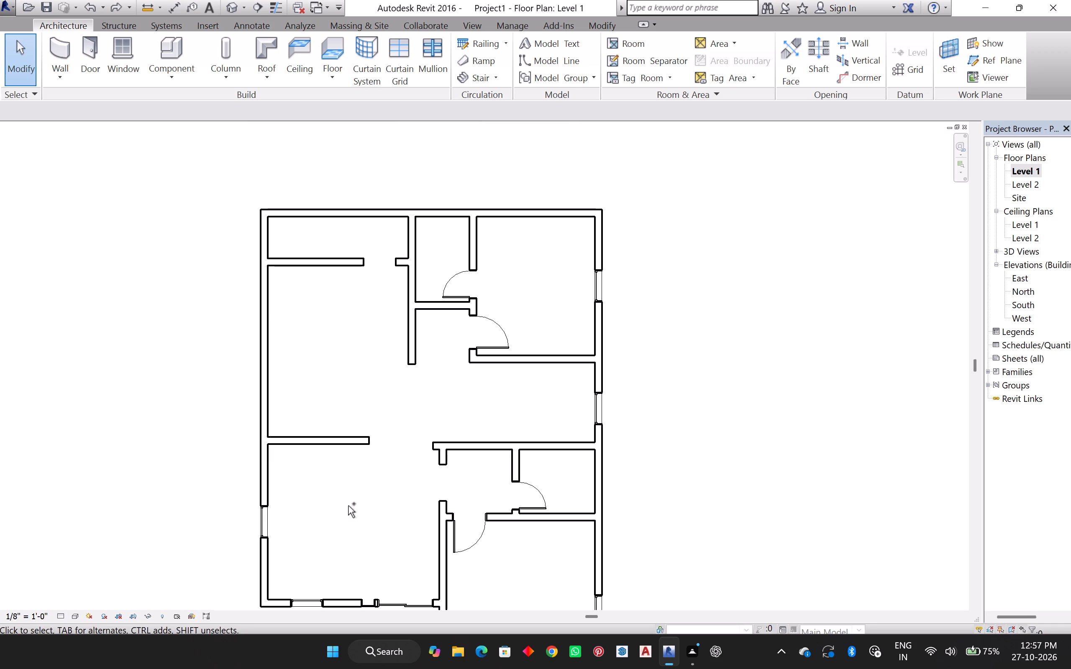
pyautogui.hotkey('ctrl', 'z')
pyautogui.hotkey('ctrl', 'z')
pyautogui.hotkey('ctrl', 'z')
pyautogui.hotkey('ctrl', 'z')
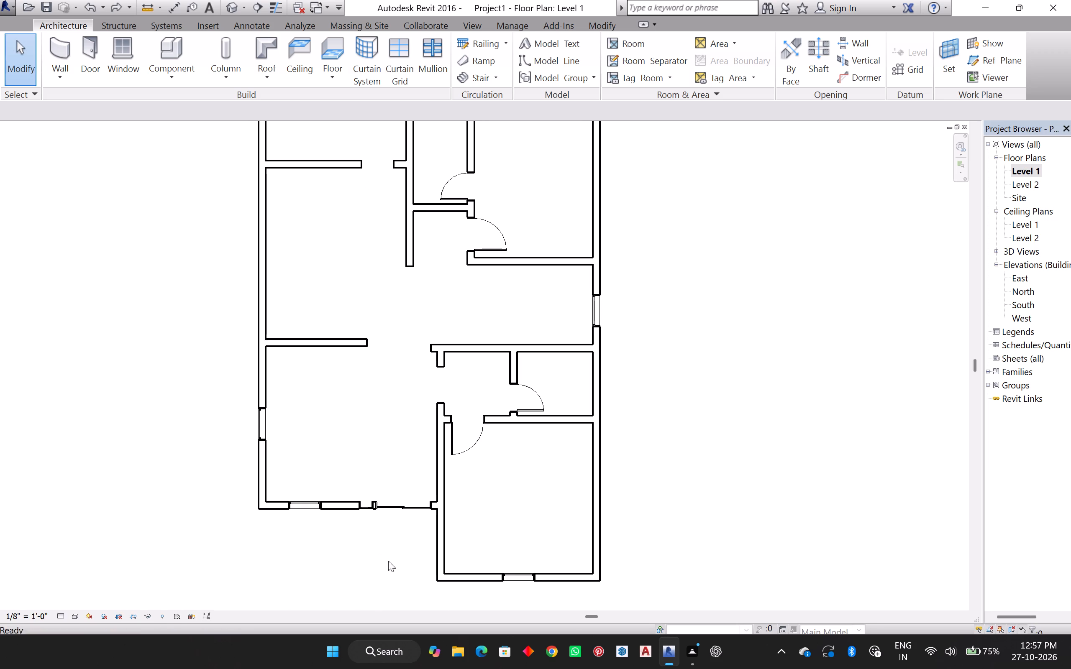
pyautogui.hotkey('ctrl', 'z')
pyautogui.hotkey('ctrl', 'z')
pyautogui.hotkey('ctrl', 'z')
pyautogui.hotkey('ctrl', 'z')
pyautogui.hotkey('ctrl', 'z')
pyautogui.hotkey('ctrl', 'z')
pyautogui.hotkey('ctrl', 'z')
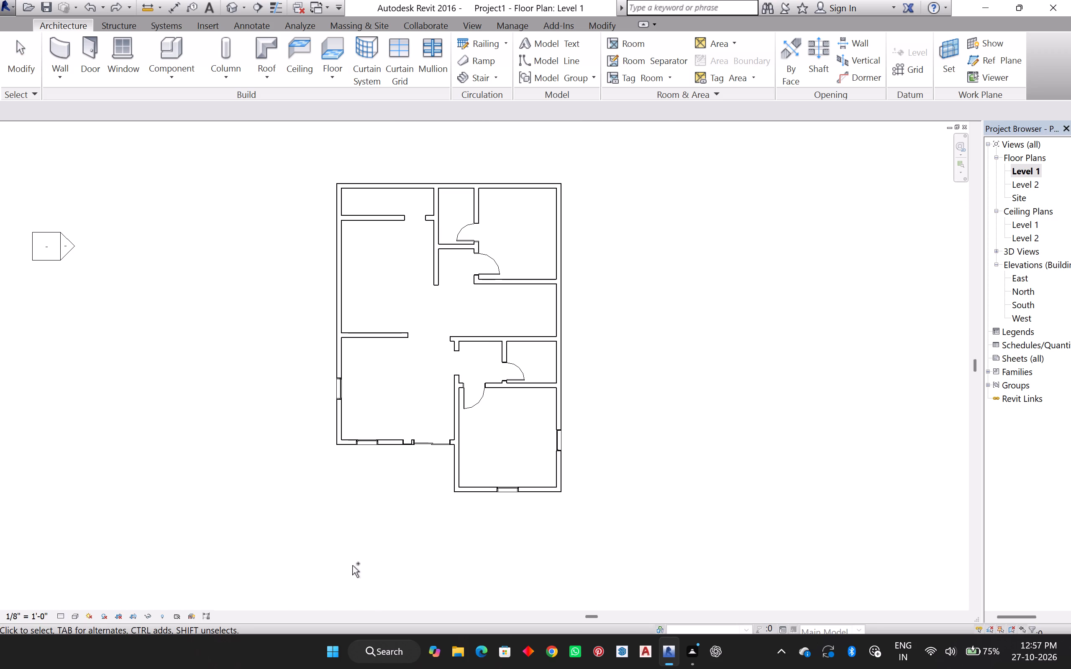
pyautogui.hotkey('ctrl', 'z')
pyautogui.hotkey('ctrl', 'z')
pyautogui.hotkey('ctrl', 'z')
pyautogui.hotkey('ctrl', 'z')
pyautogui.hotkey('ctrl', 'z')
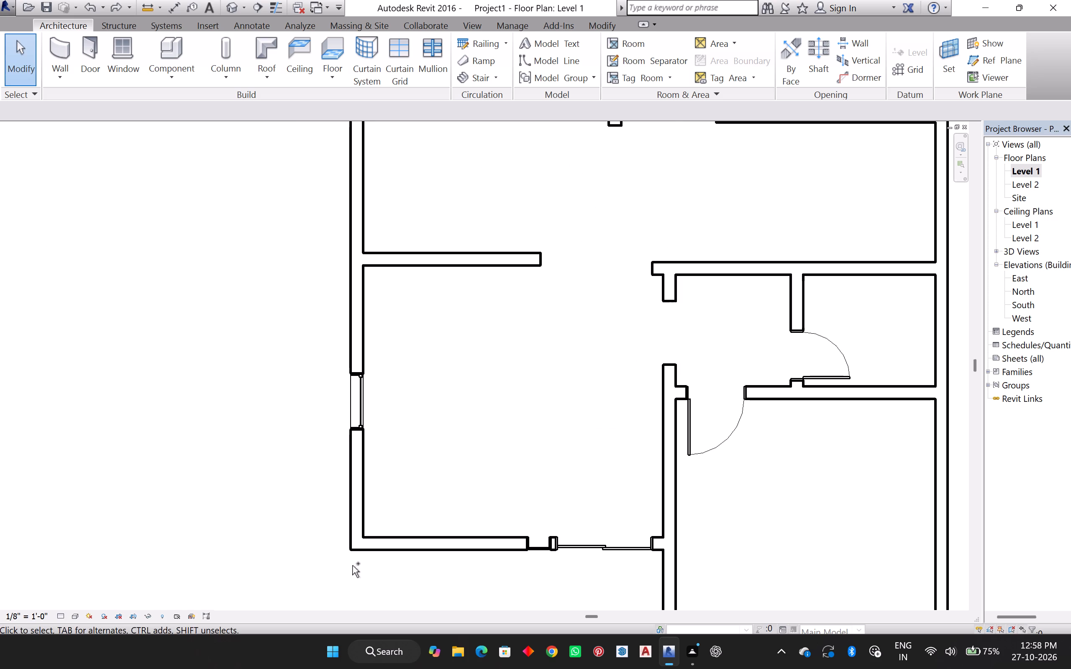
pyautogui.hotkey('ctrl', 'z')
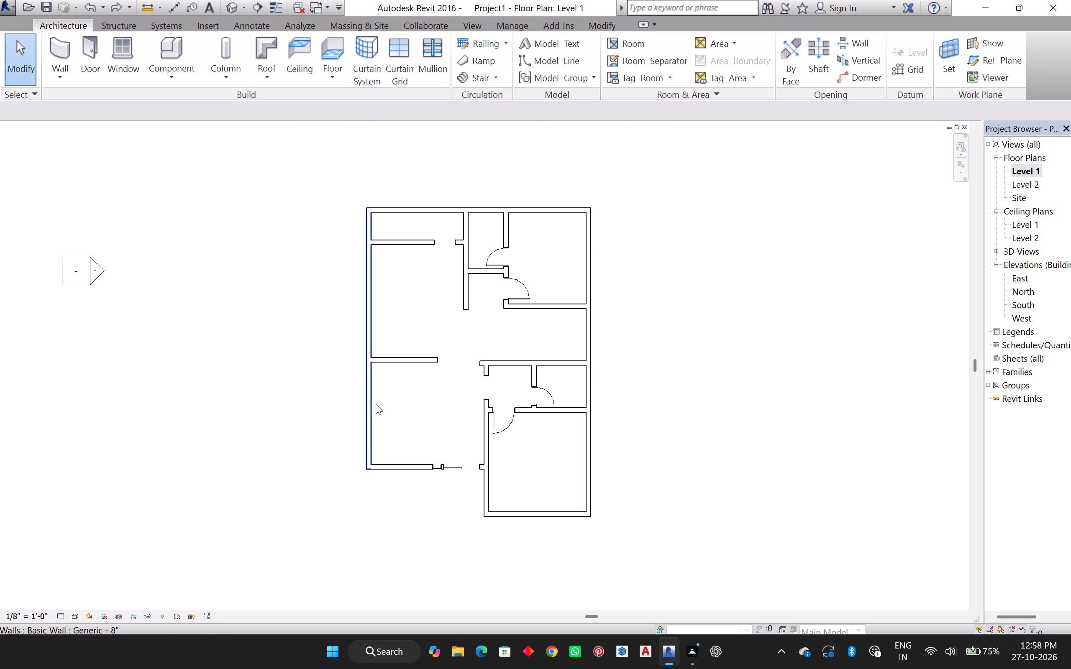
pyautogui.press('Escape')
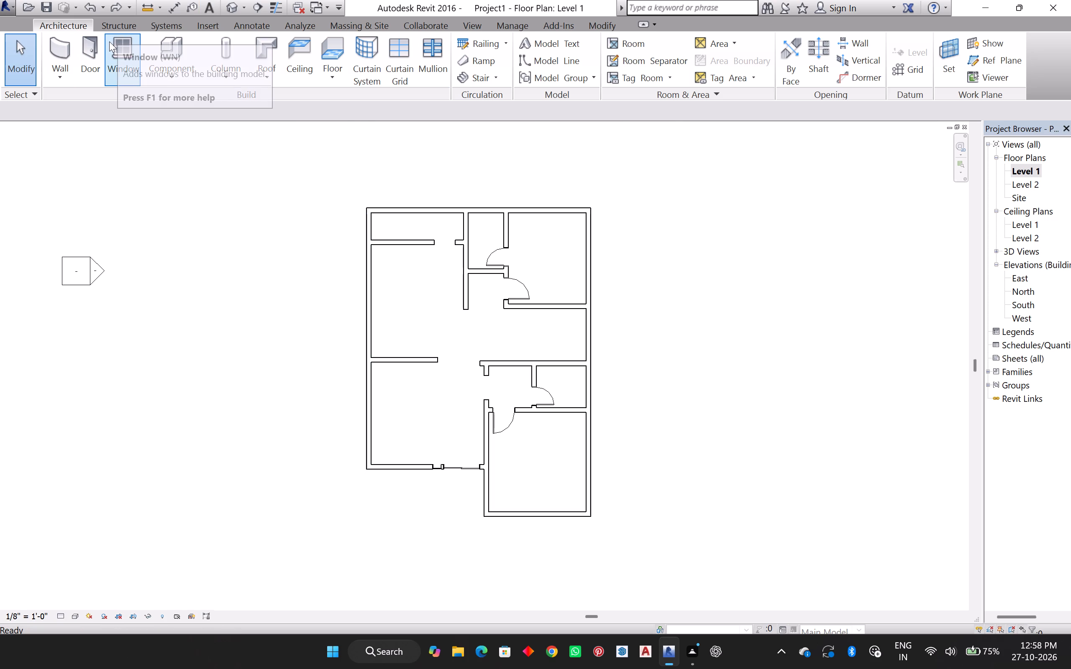
pyautogui.hotkey('ctrl', 'z')
pyautogui.hotkey('ctrl', 'z')
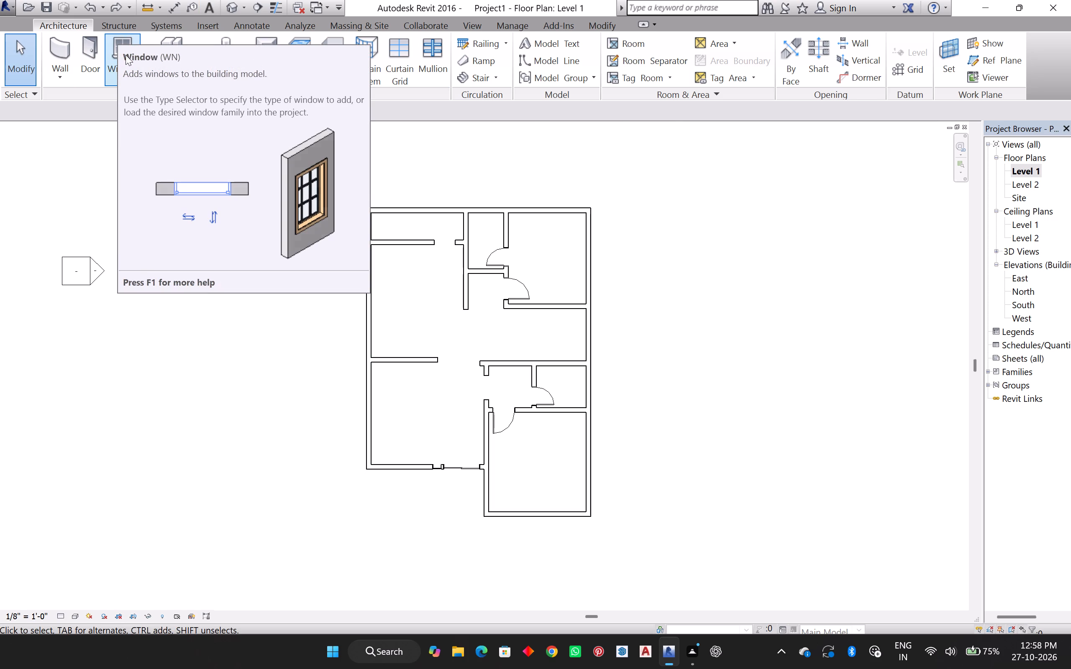
# Load the Casement 3x3 with Trim family from the Windows folder of the US Imperial library for window placement.
pyautogui.click(117, 60)
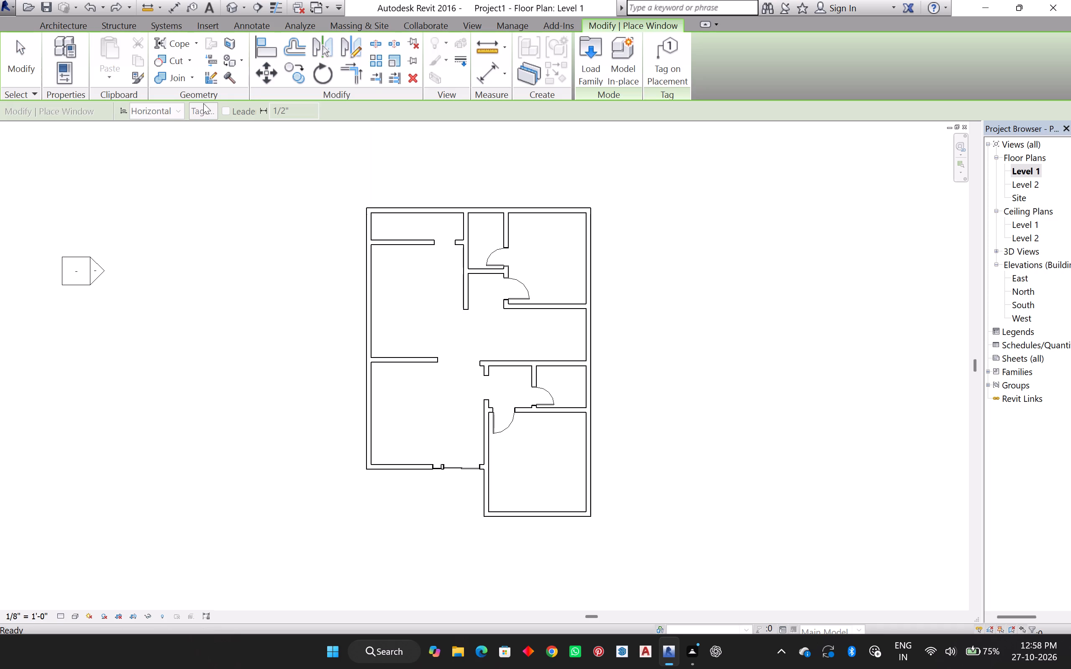
pyautogui.click(594, 74)
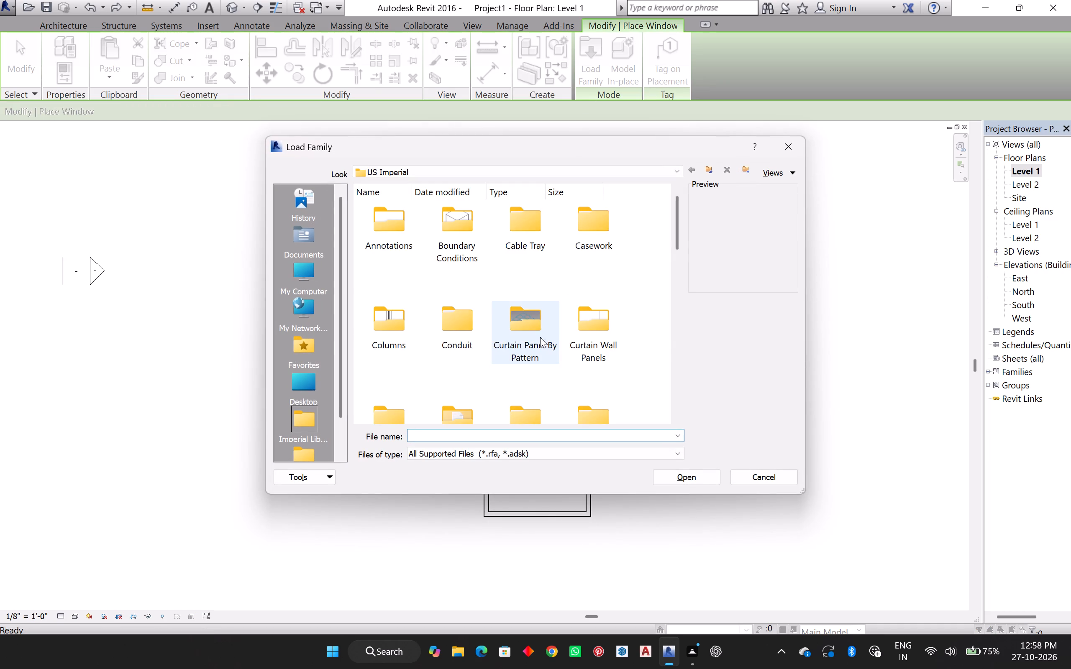
pyautogui.scroll(-5, 527, 299)
pyautogui.scroll(2, 527, 299)
pyautogui.scroll(-4, 527, 299)
pyautogui.scroll(1, 527, 301)
pyautogui.scroll(-4, 527, 303)
pyautogui.doubleClick(477, 399)
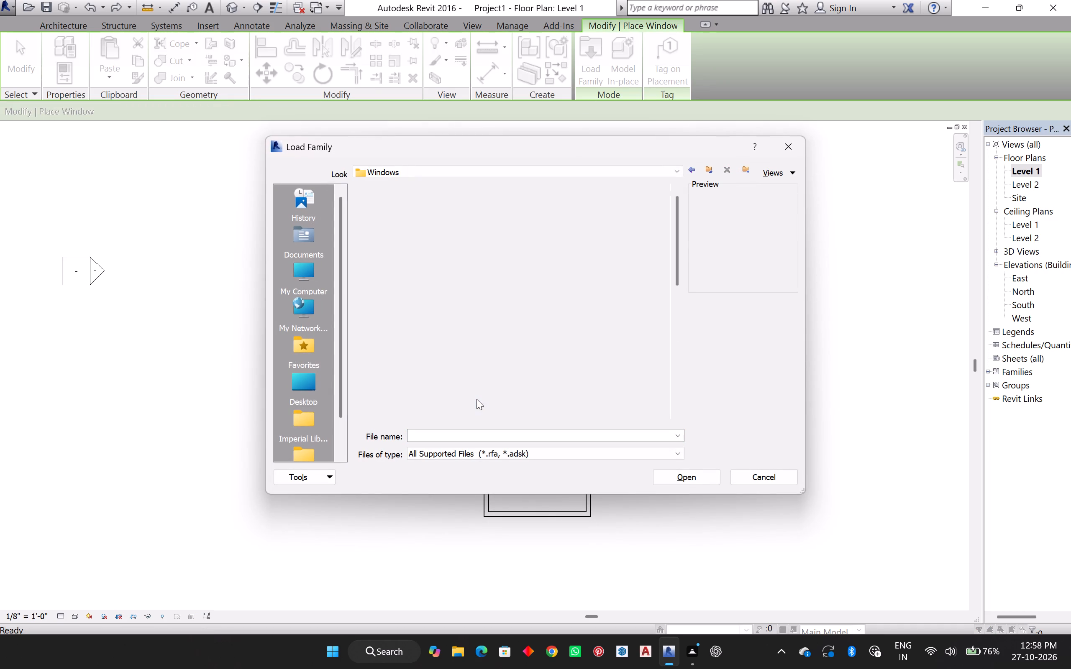
pyautogui.click(522, 240)
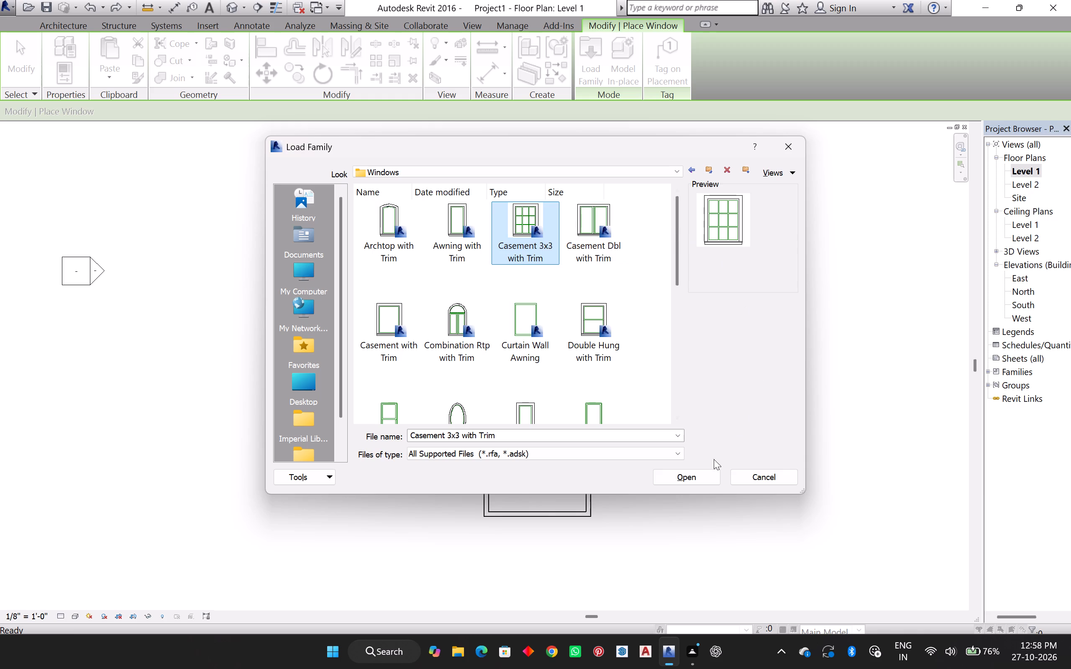
pyautogui.click(701, 477)
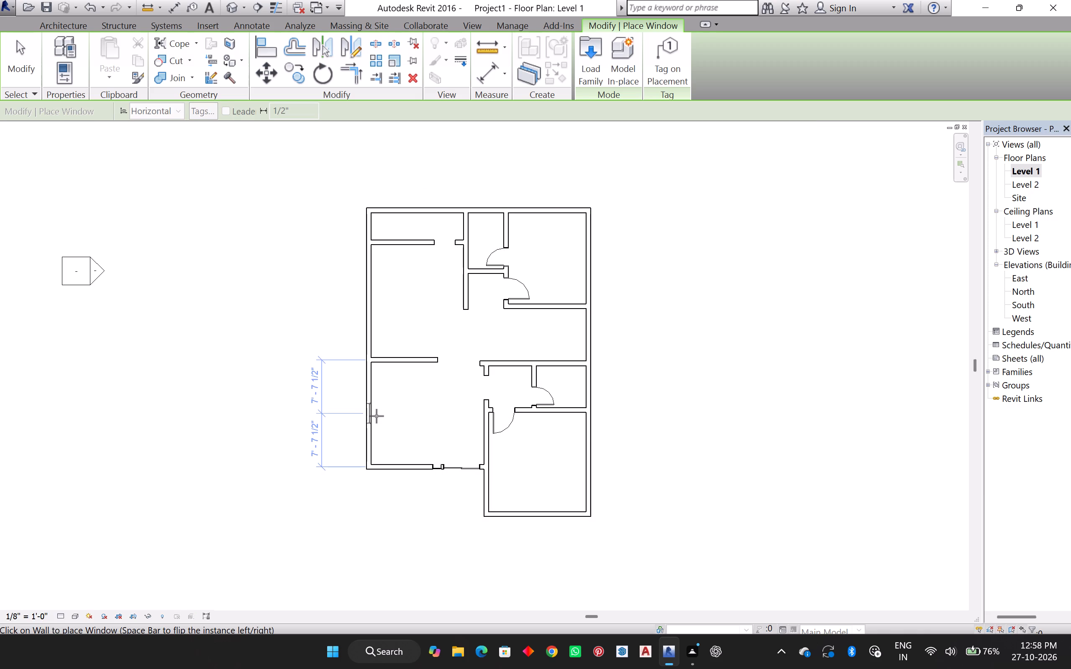
# Place a Casement 3x3 window in the southwest room's west wall, centred about 7'-7 1/2" from the walls north and south of it.
pyautogui.click(377, 419)
pyautogui.press('Escape')
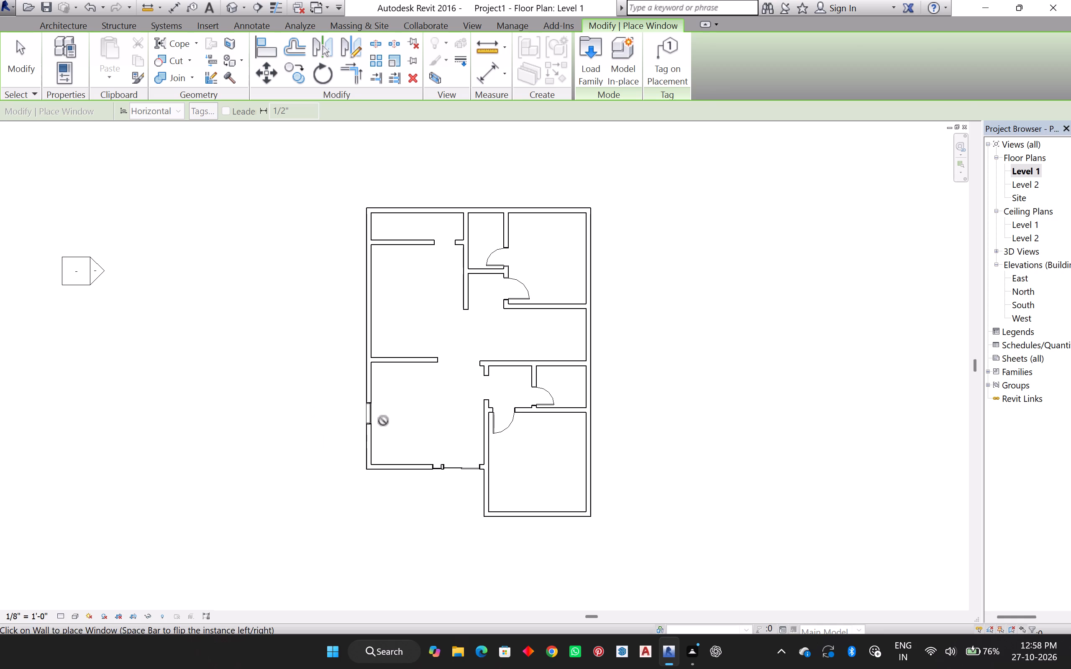
pyautogui.press('Escape')
pyautogui.click(370, 418)
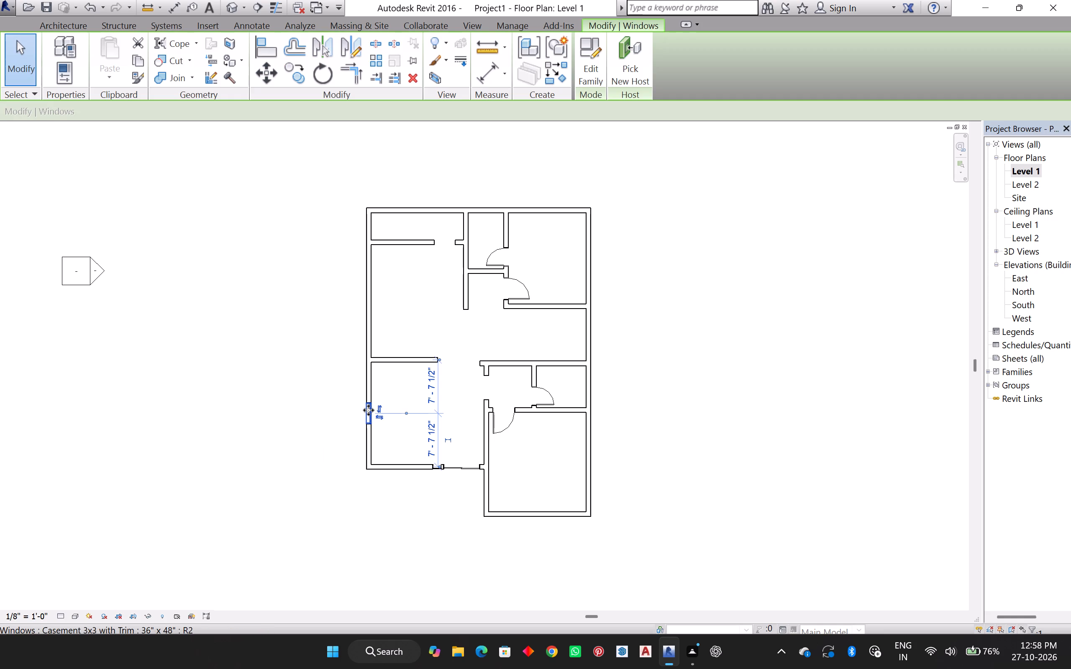
pyautogui.click(369, 410)
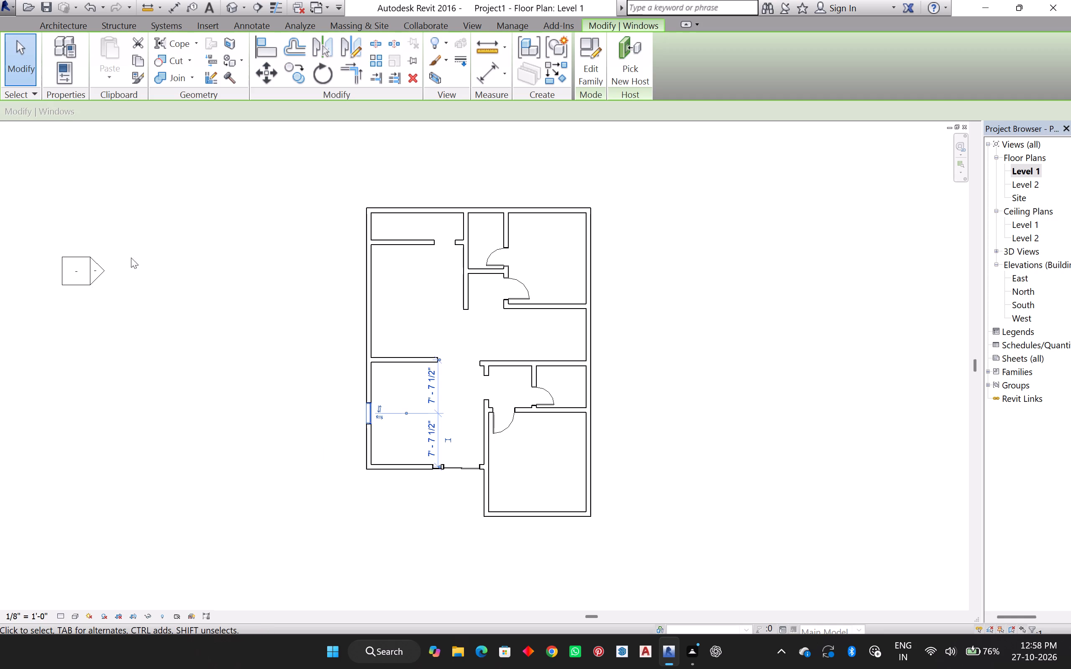
pyautogui.scroll(-5, 131, 258)
pyautogui.scroll(5, 135, 278)
pyautogui.press('Escape')
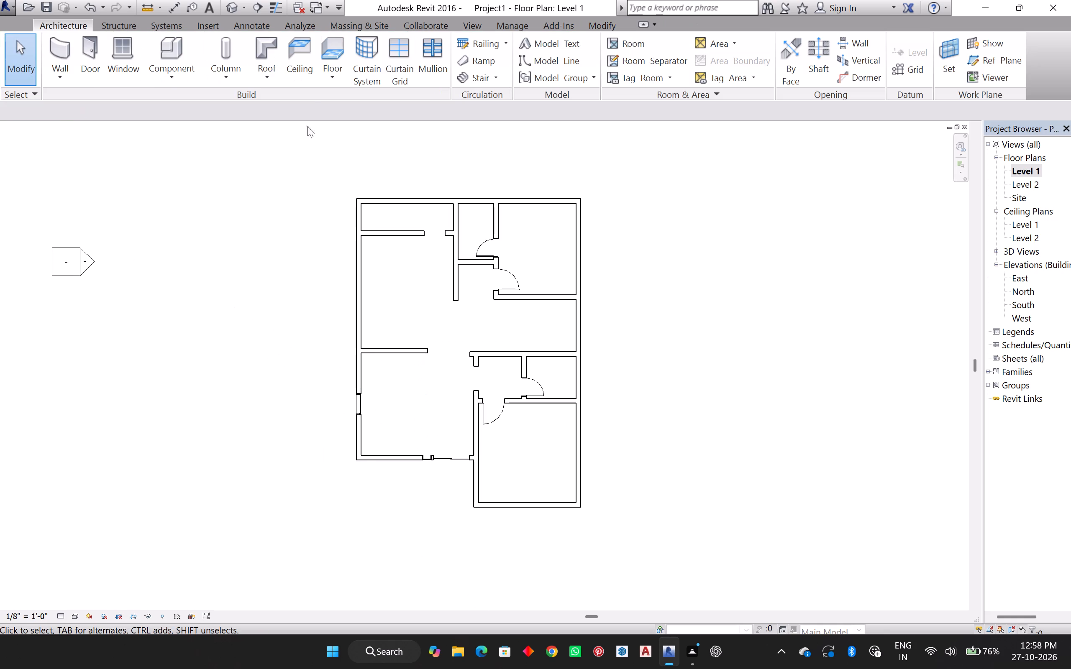
# Examine the new casement window in the west wall up close in the 3D view.
pyautogui.click(228, 8)
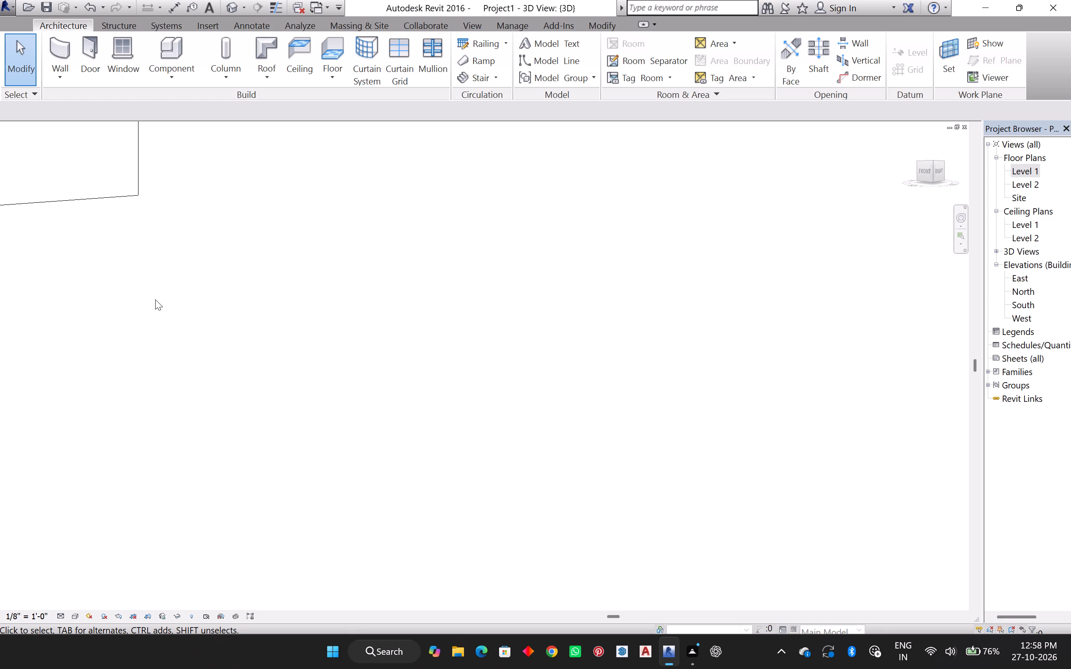
pyautogui.scroll(-5, 155, 299)
pyautogui.moveTo(155, 299); pyautogui.dragTo(452, 327, button='middle')
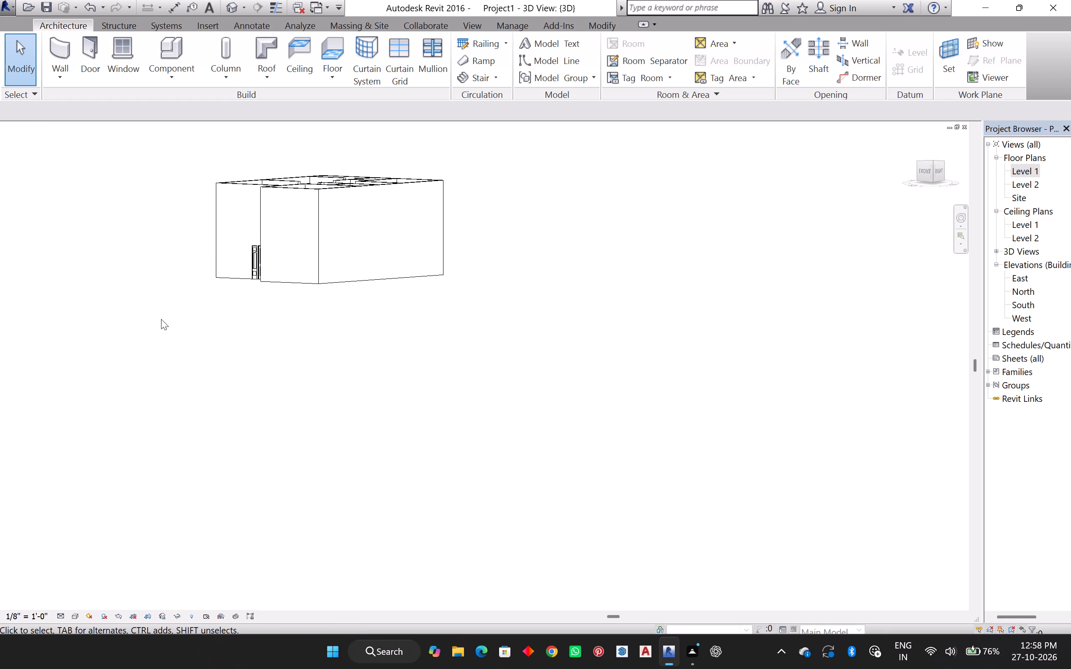
pyautogui.keyDown('shift'); pyautogui.moveTo(155, 326); pyautogui.dragTo(284, 325, button='middle'); pyautogui.keyUp('shift')
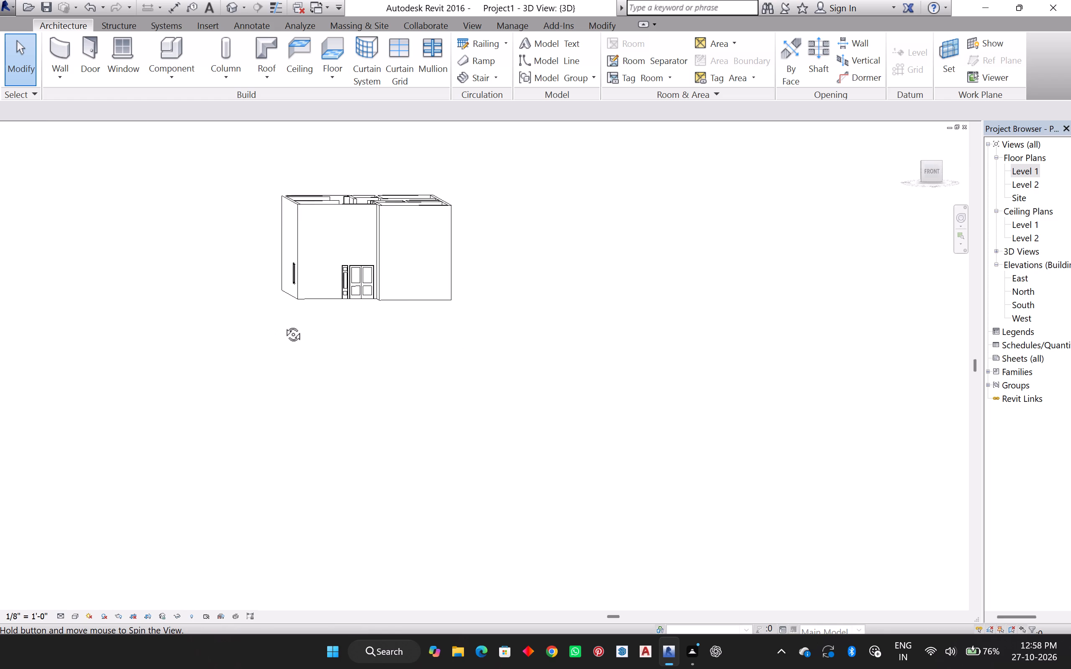
pyautogui.keyDown('shift'); pyautogui.moveTo(284, 325); pyautogui.dragTo(411, 326, button='middle'); pyautogui.keyUp('shift')
pyautogui.keyDown('shift'); pyautogui.moveTo(413, 326); pyautogui.dragTo(417, 326, button='middle'); pyautogui.keyUp('shift')
pyautogui.moveTo(561, 263); pyautogui.dragTo(322, 296, button='middle')
pyautogui.middleClick(318, 296)
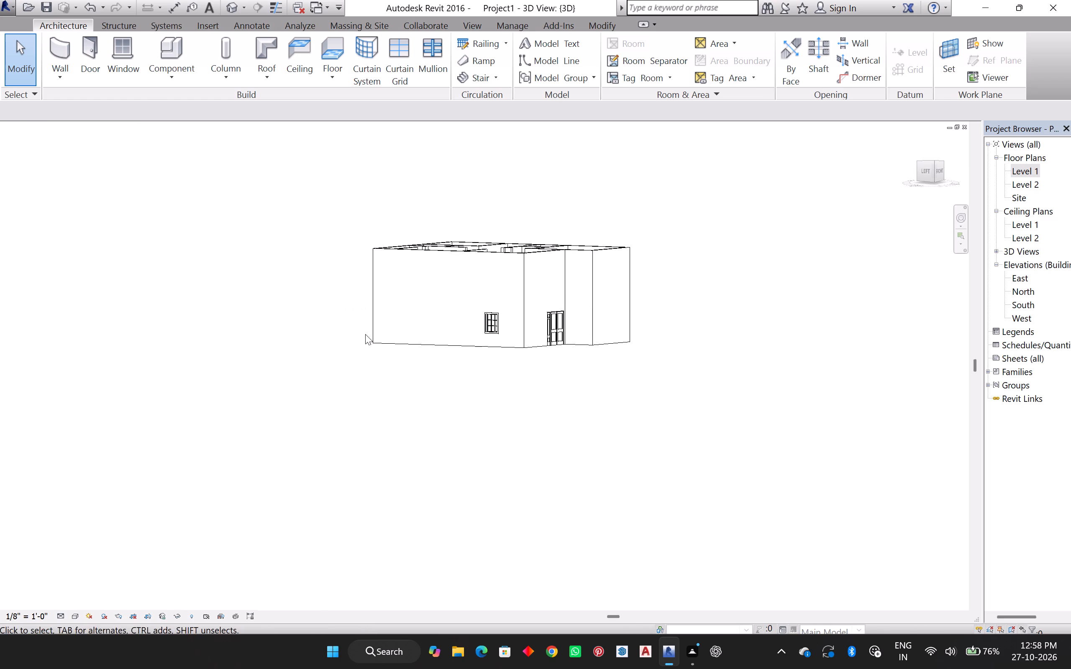
pyautogui.scroll(6, 487, 327)
pyautogui.scroll(15, 504, 327)
pyautogui.scroll(4, 465, 357)
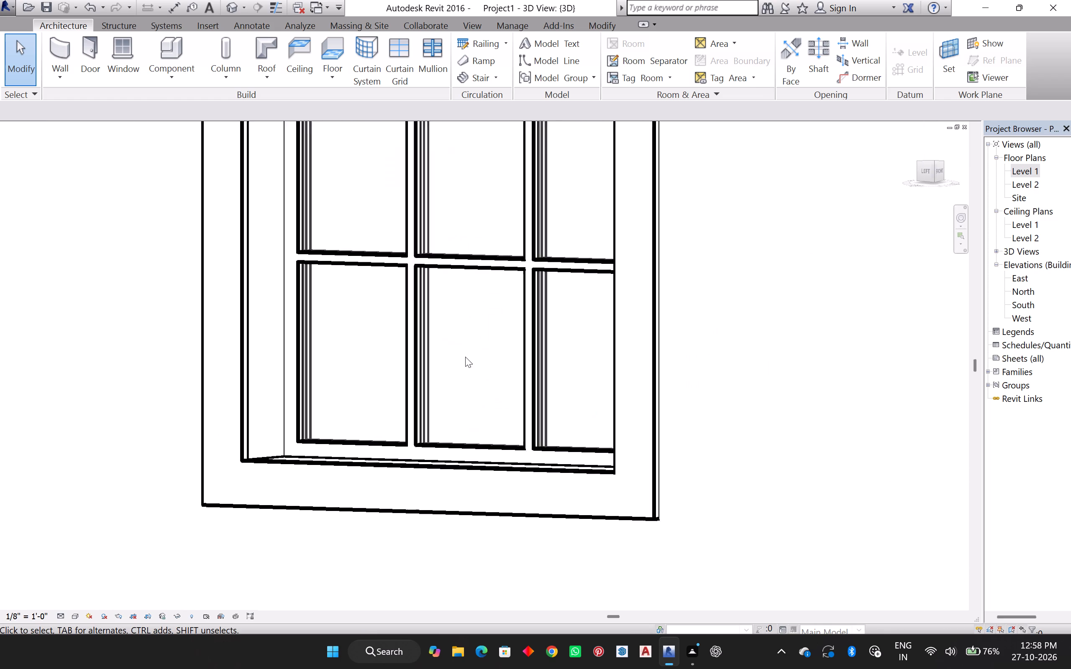
pyautogui.scroll(2, 465, 357)
pyautogui.moveTo(465, 369); pyautogui.dragTo(401, 355, button='middle')
pyautogui.middleClick(401, 355)
pyautogui.scroll(-11, 400, 347)
pyautogui.scroll(2, 419, 354)
pyautogui.scroll(-7, 420, 354)
# In the Level 1 plan, reload Casement 3x3 with Trim and place one in the southwest room's south wall, about 4'-10 1/2" from the west wall.
pyautogui.tripleClick(1021, 165)
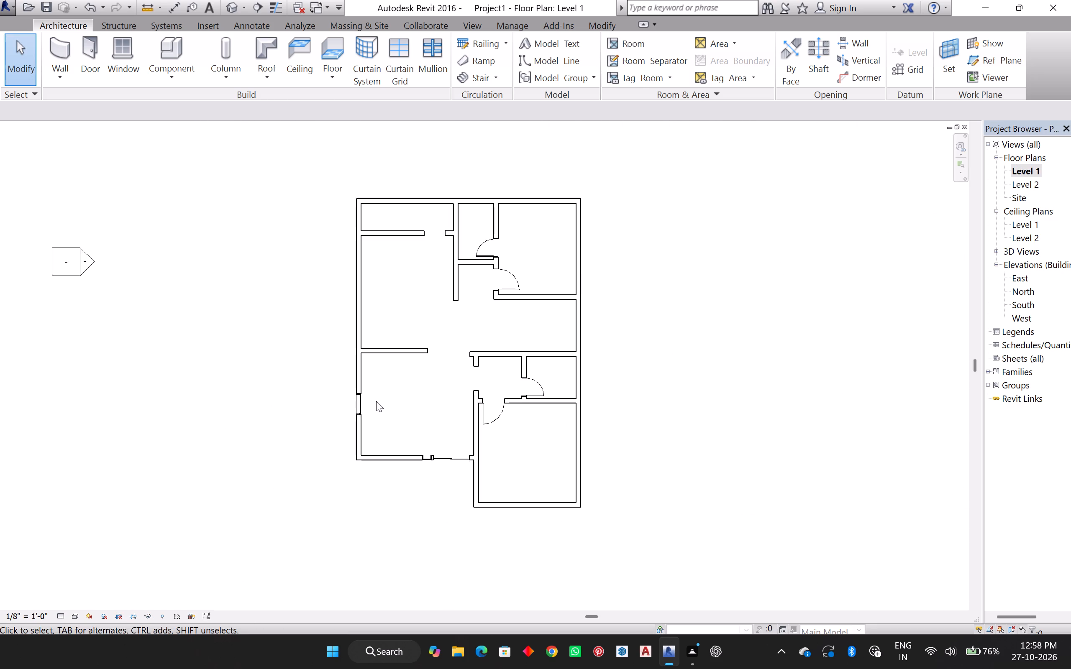
pyautogui.scroll(5, 376, 401)
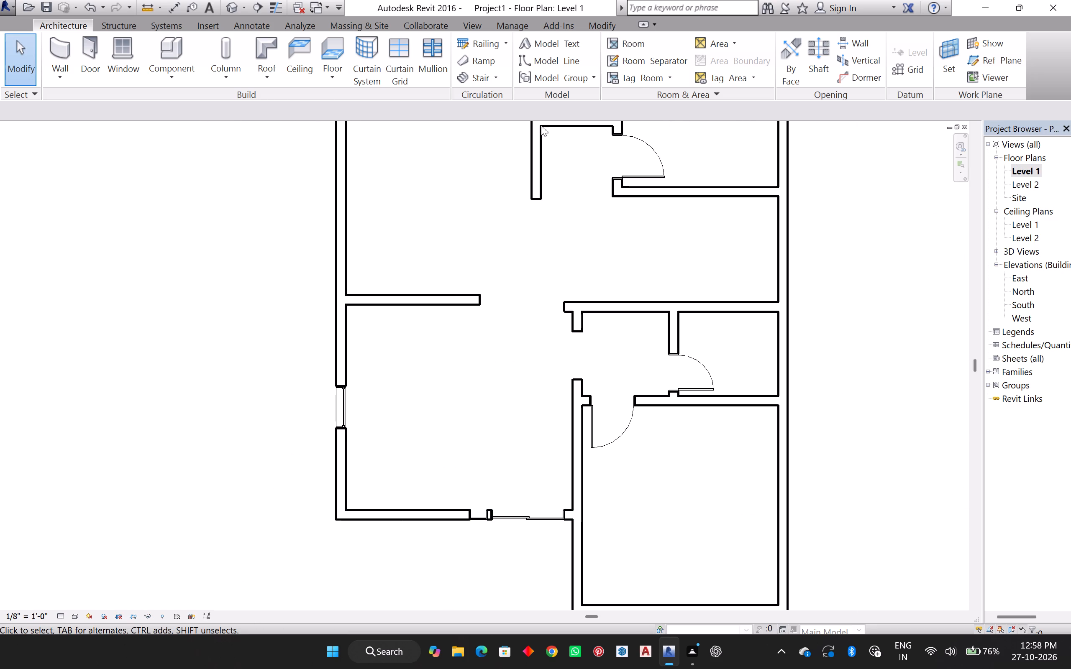
pyautogui.click(135, 50)
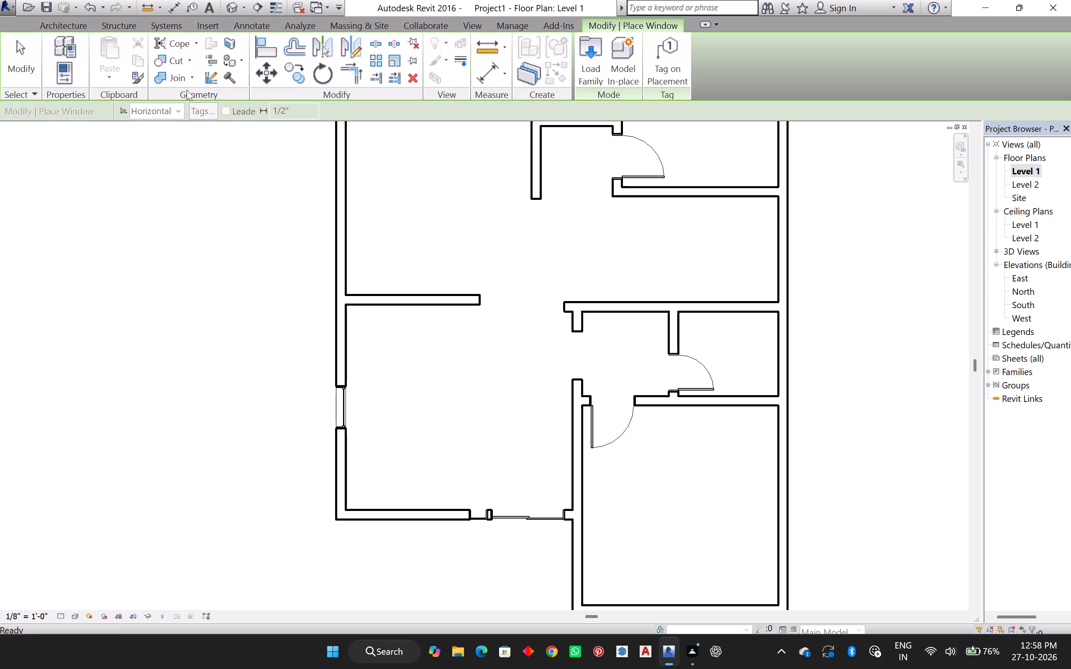
pyautogui.click(590, 62)
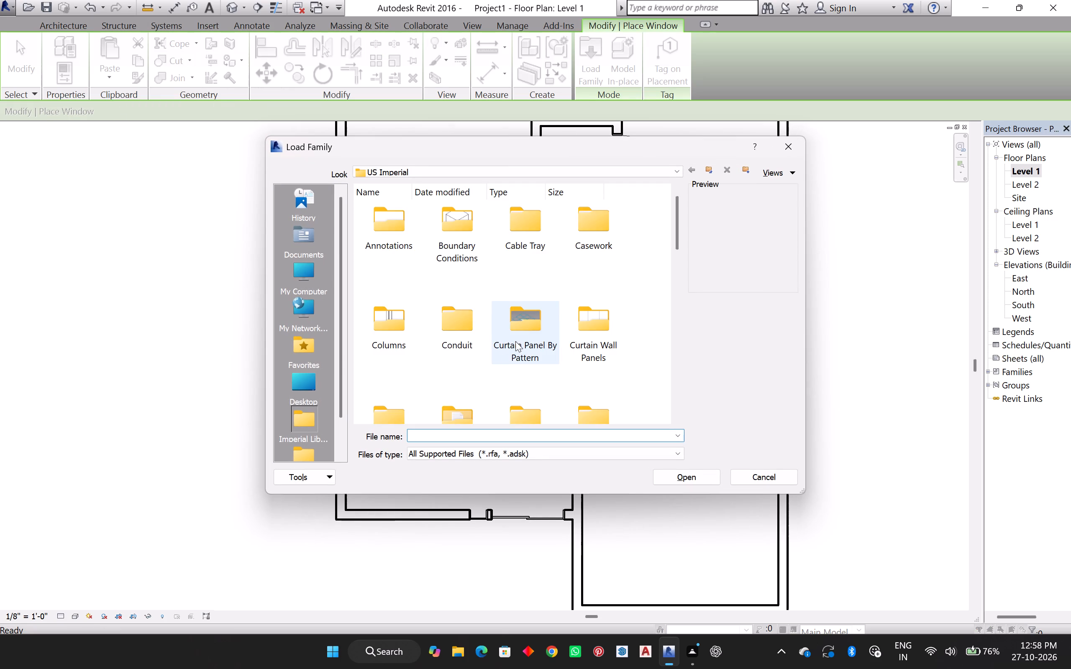
pyautogui.scroll(-16, 500, 271)
pyautogui.scroll(-5, 517, 298)
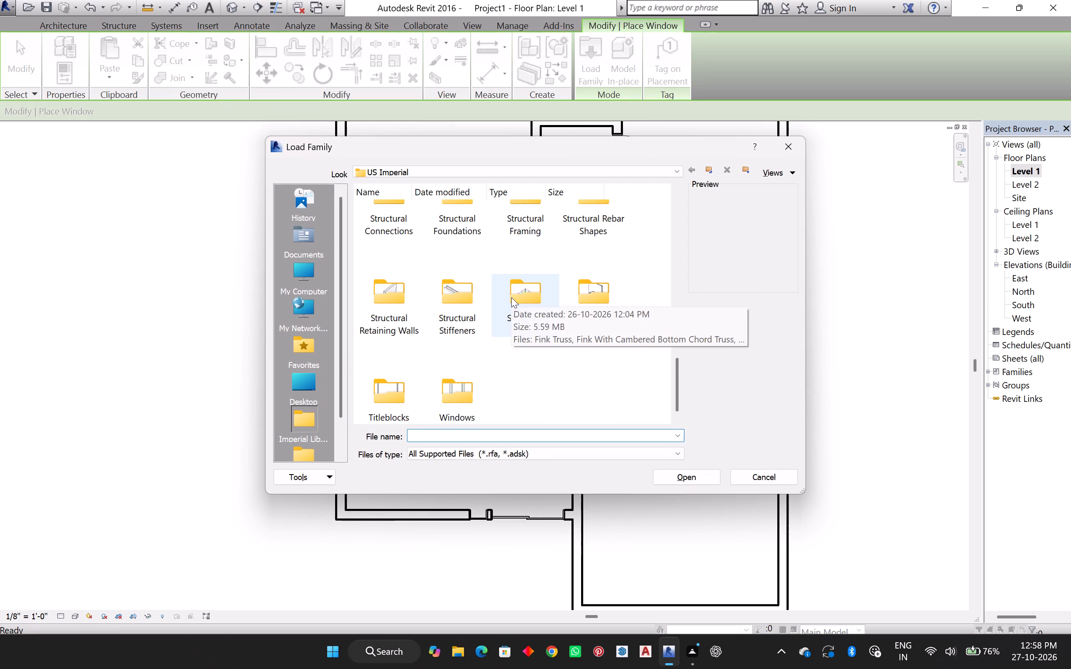
pyautogui.doubleClick(467, 397)
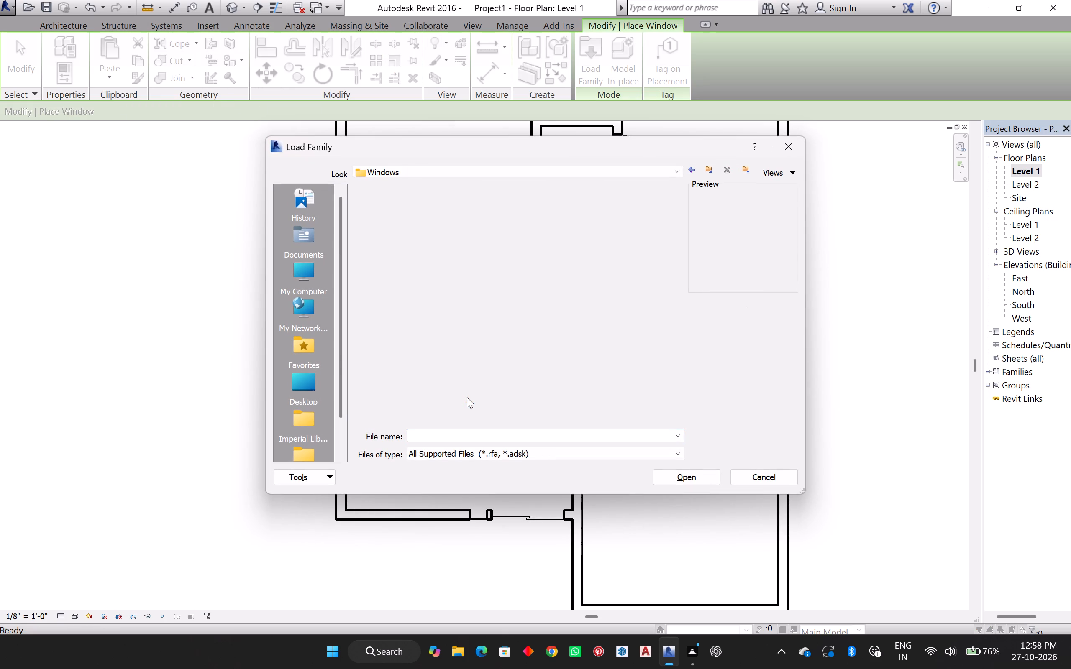
pyautogui.click(532, 244)
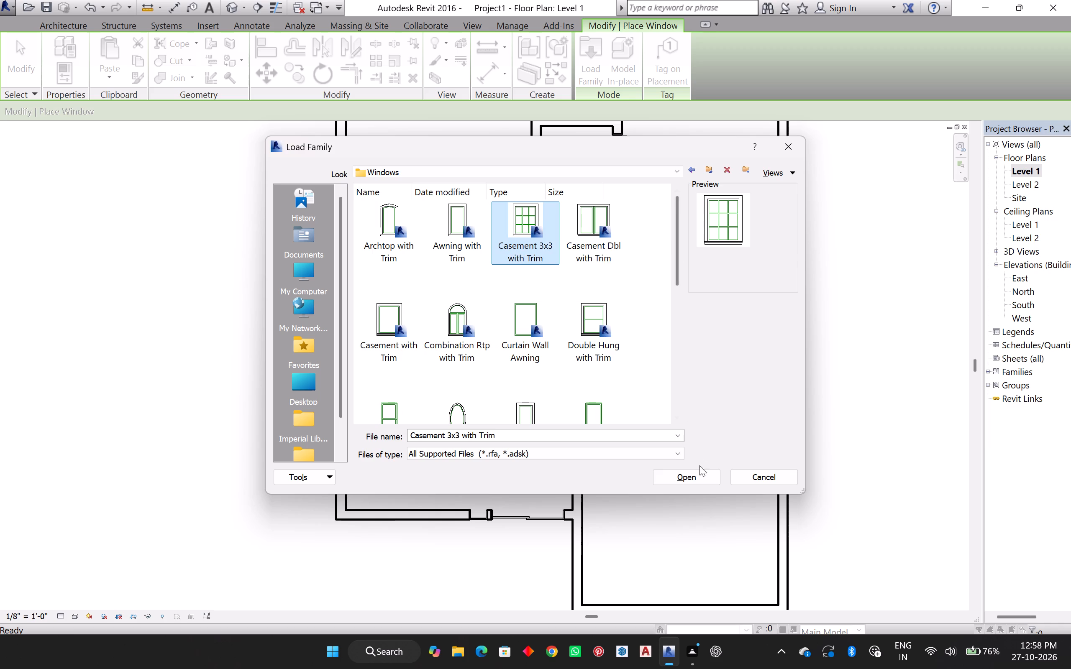
pyautogui.click(697, 476)
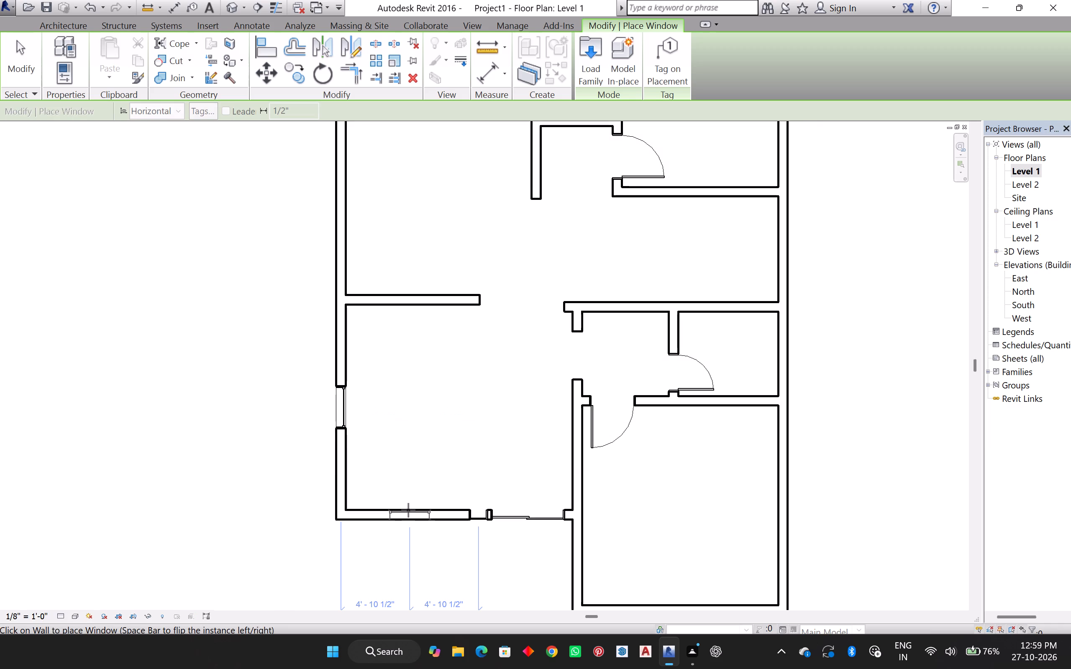
pyautogui.click(408, 510)
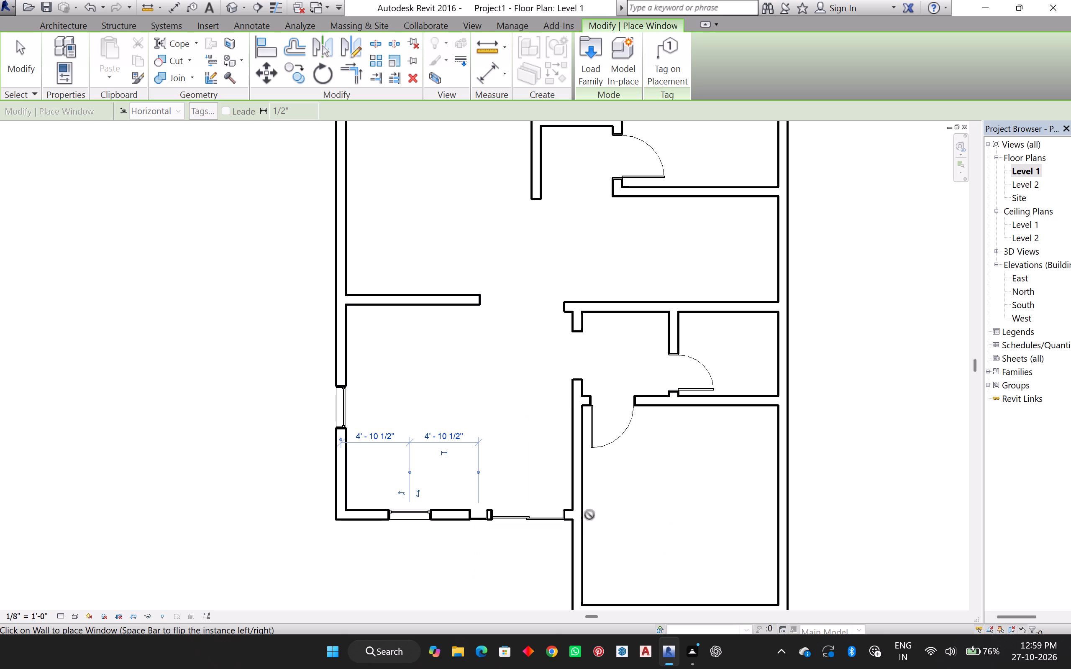
# Place casement windows in the southeast room: south wall about 7'-3 1/2" from the east wall, east wall about 6'-0" from the south wall.
pyautogui.keyDown('shift'); pyautogui.moveTo(606, 571); pyautogui.dragTo(584, 483, button='middle'); pyautogui.keyUp('shift')
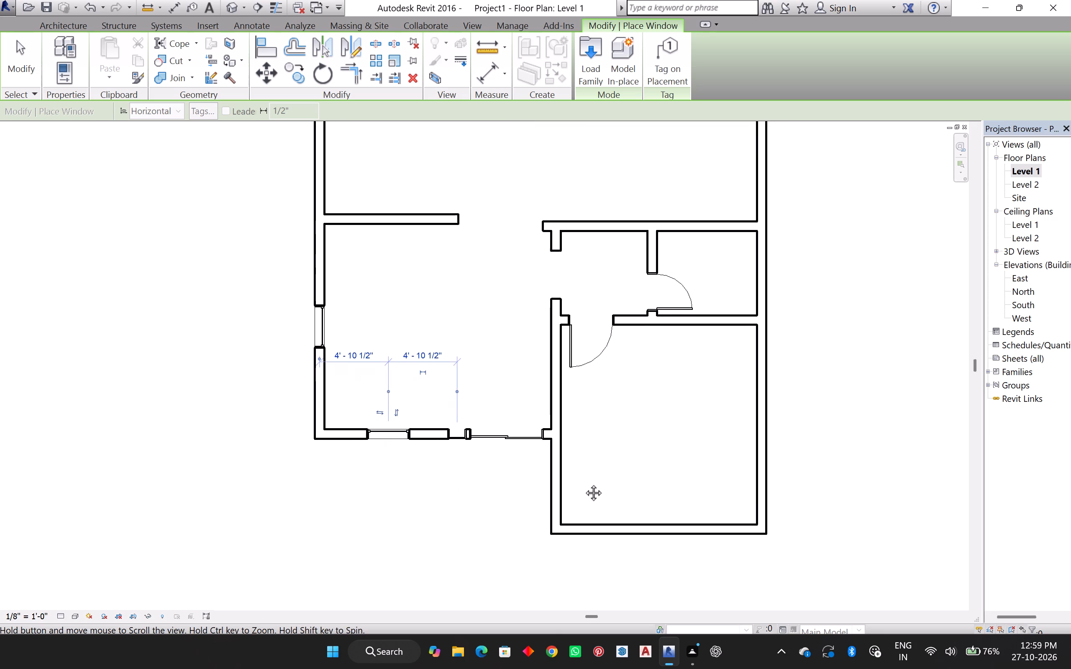
pyautogui.keyDown('shift'); pyautogui.moveTo(584, 483); pyautogui.dragTo(566, 417, button='middle'); pyautogui.keyUp('shift')
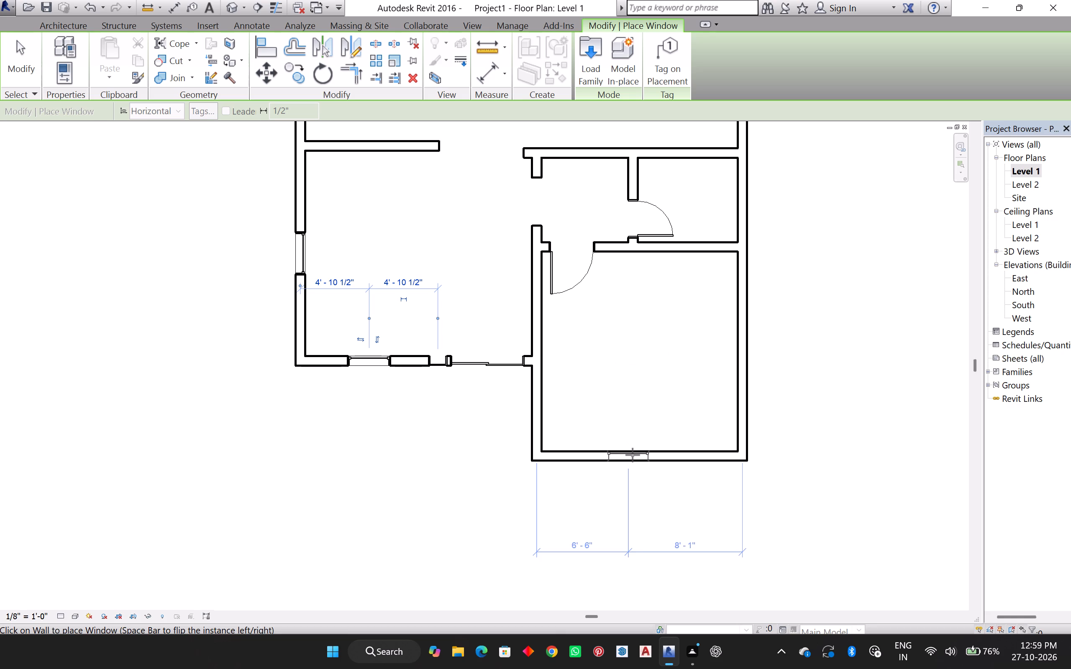
pyautogui.click(638, 452)
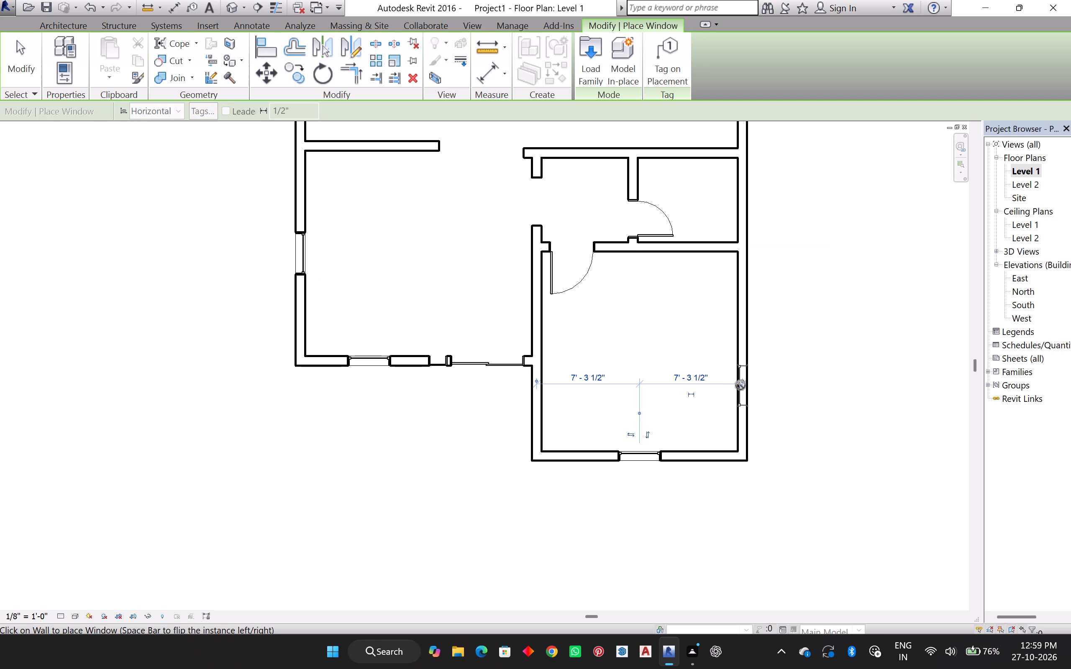
pyautogui.click(737, 372)
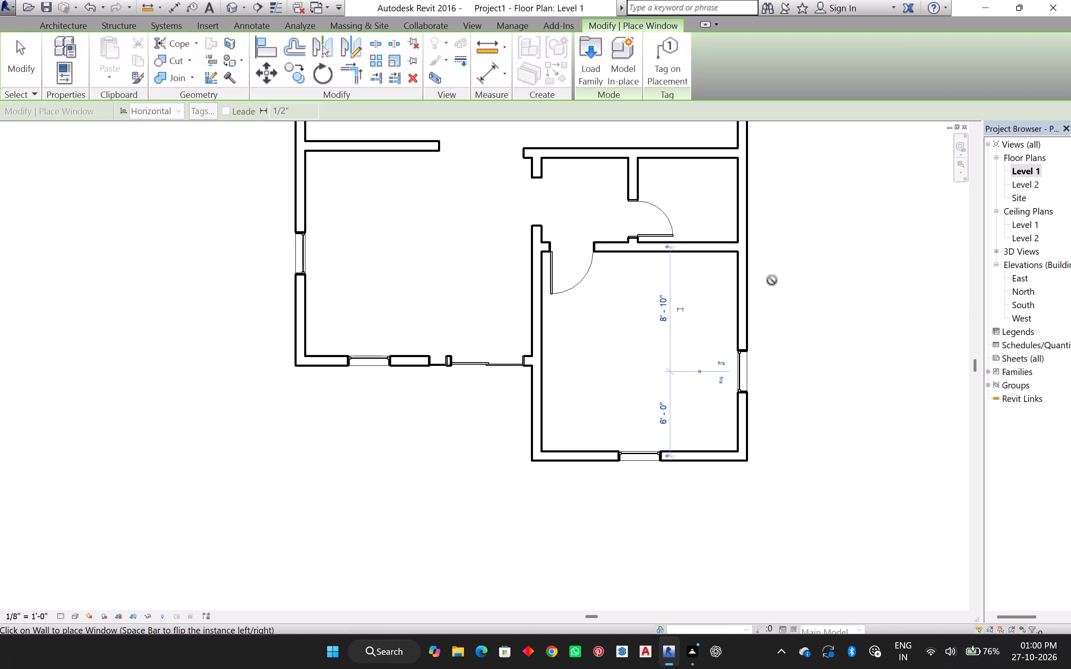
# Place two east-wall casement windows: one centred about 4'-1" between the middle space's partitions, one about 6'-0" from the northeast room's north wall.
pyautogui.moveTo(802, 226); pyautogui.dragTo(767, 296, button='middle')
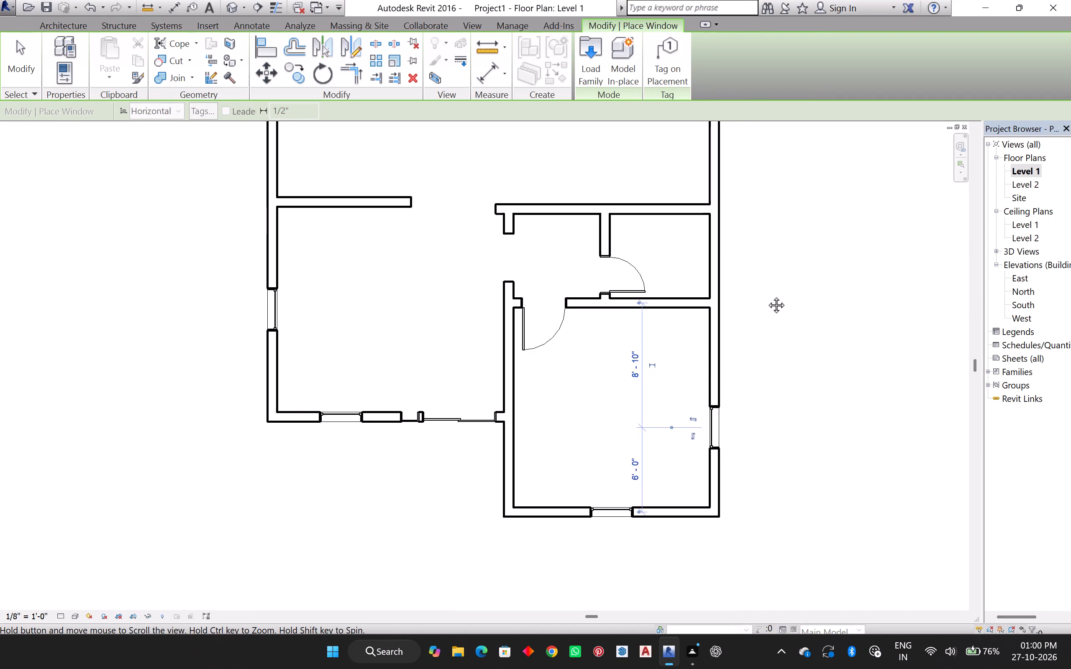
pyautogui.moveTo(767, 296); pyautogui.dragTo(726, 449, button='middle')
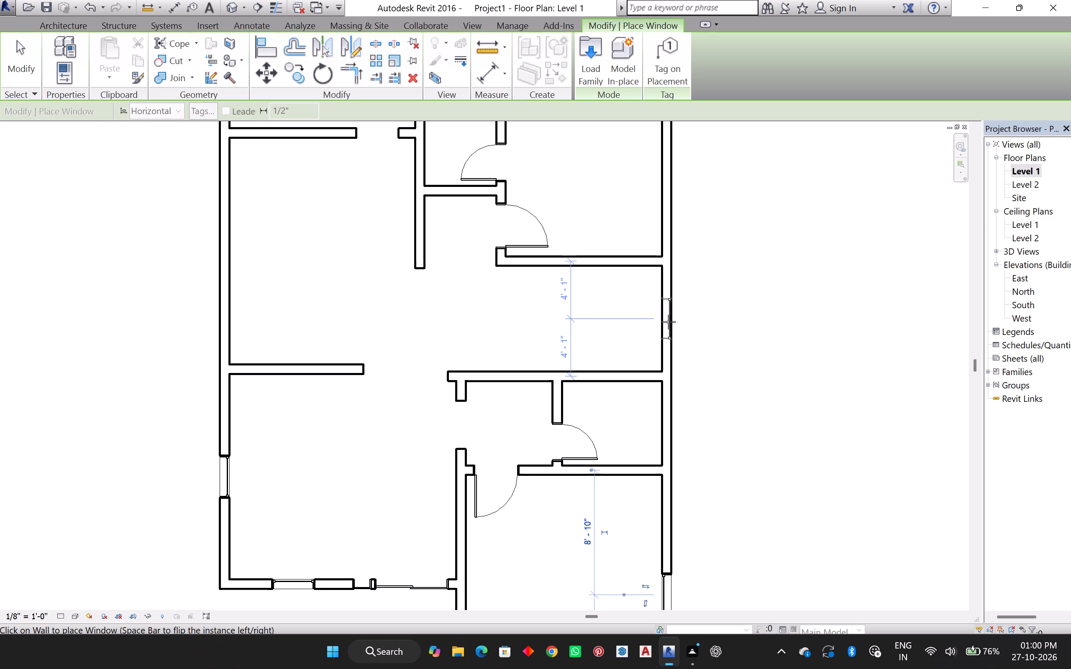
pyautogui.click(658, 323)
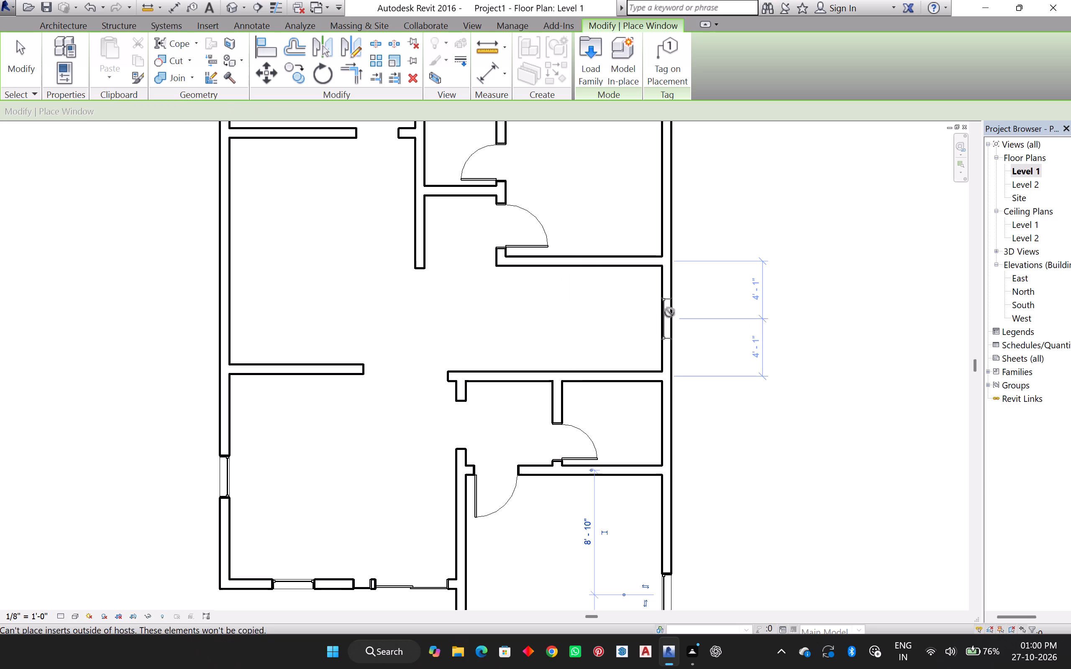
pyautogui.moveTo(701, 291); pyautogui.dragTo(685, 434, button='middle')
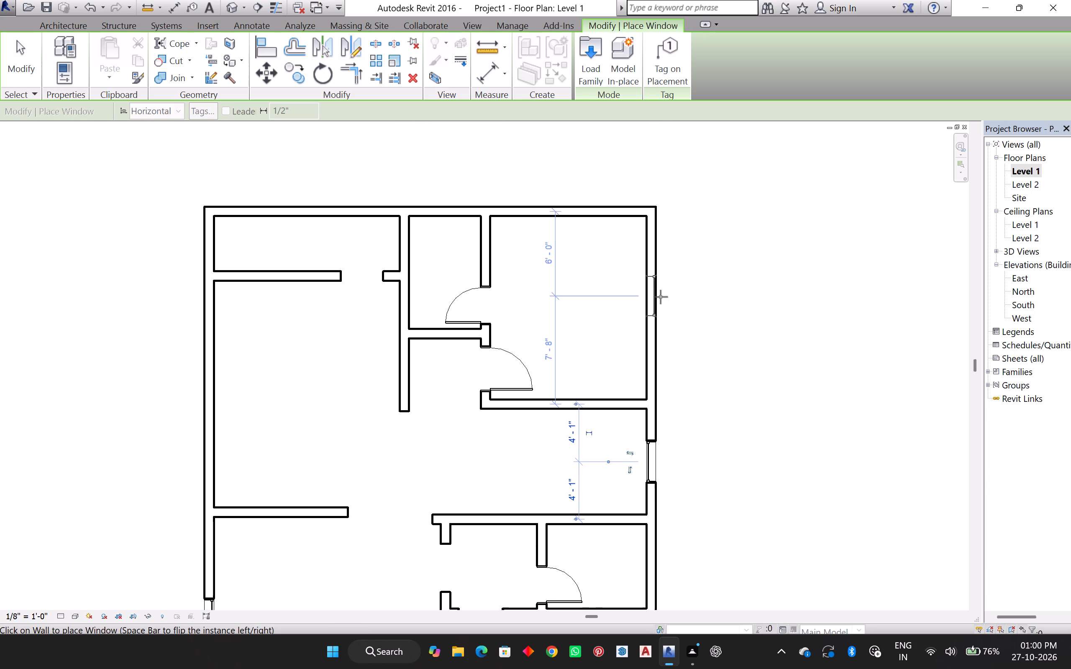
pyautogui.click(641, 298)
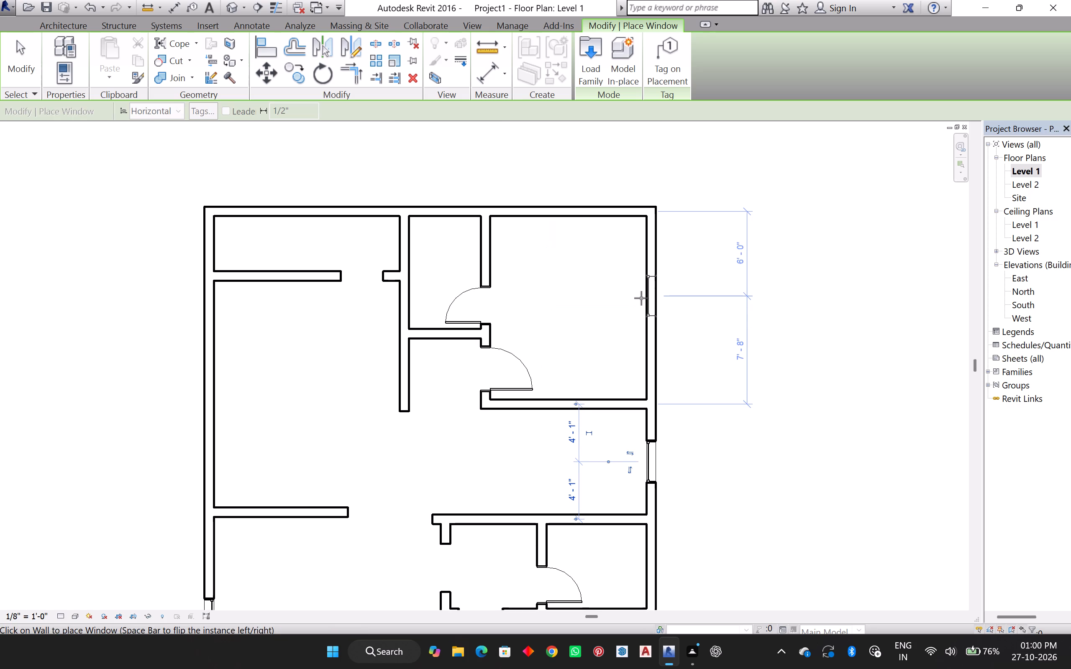
# Place two casement windows in the large northwest room's west wall, about 4'-6" from its north partition and about 2'-6" from its south partition.
pyautogui.click(215, 337)
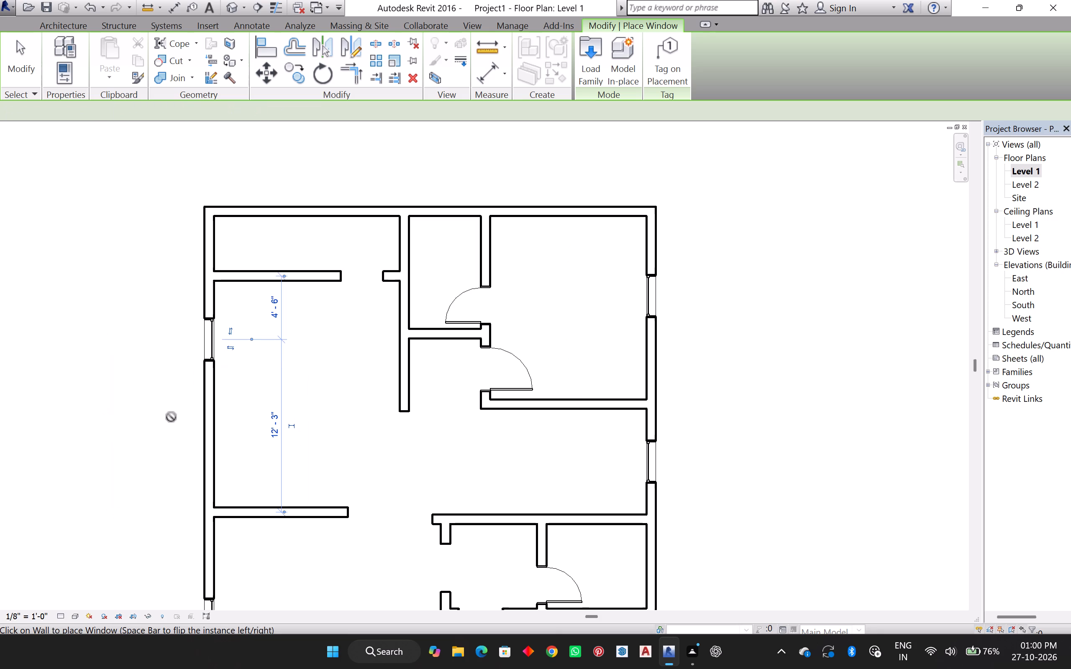
pyautogui.doubleClick(218, 475)
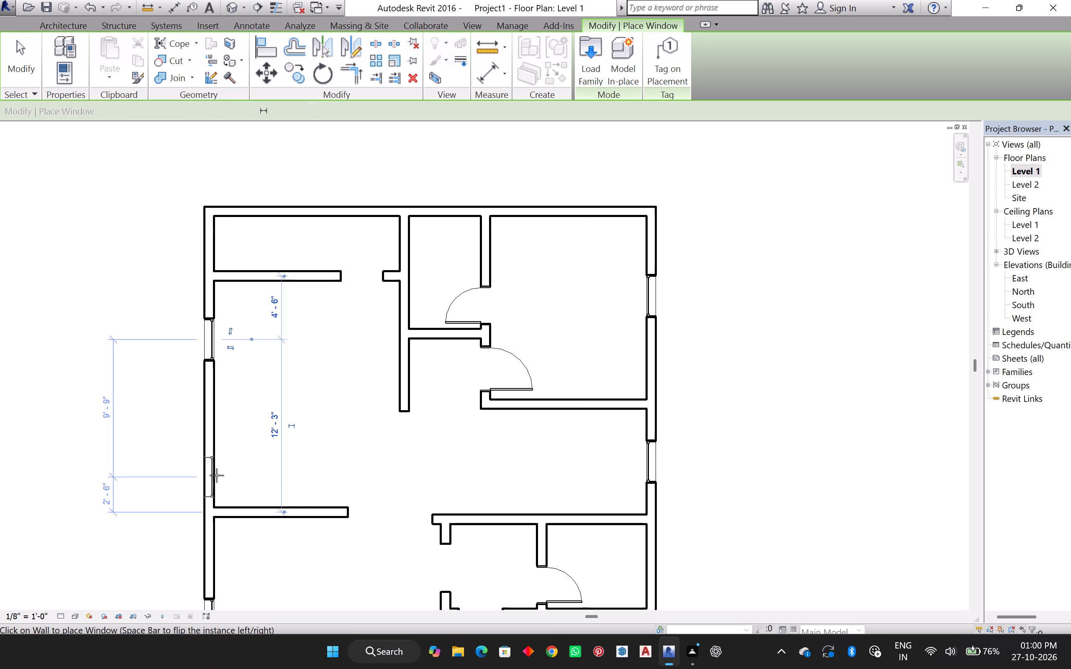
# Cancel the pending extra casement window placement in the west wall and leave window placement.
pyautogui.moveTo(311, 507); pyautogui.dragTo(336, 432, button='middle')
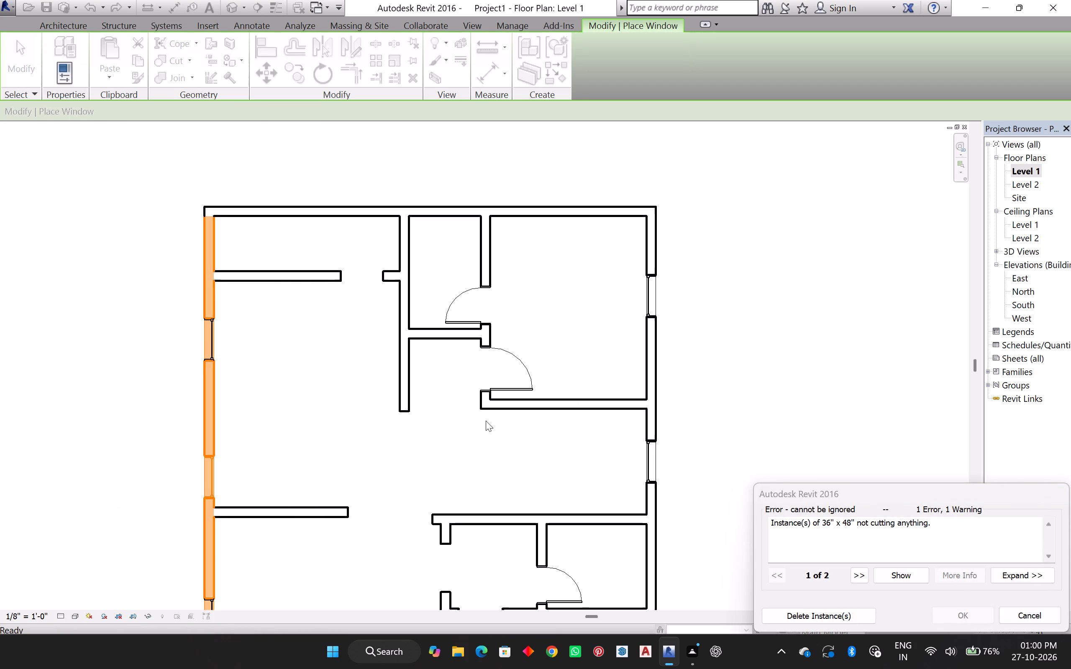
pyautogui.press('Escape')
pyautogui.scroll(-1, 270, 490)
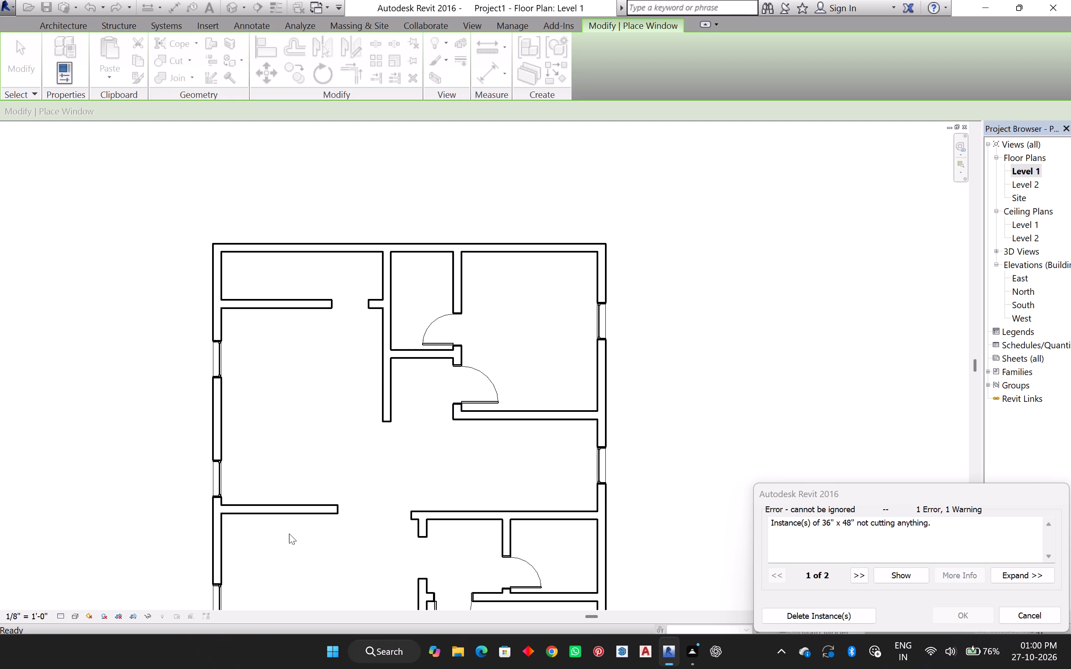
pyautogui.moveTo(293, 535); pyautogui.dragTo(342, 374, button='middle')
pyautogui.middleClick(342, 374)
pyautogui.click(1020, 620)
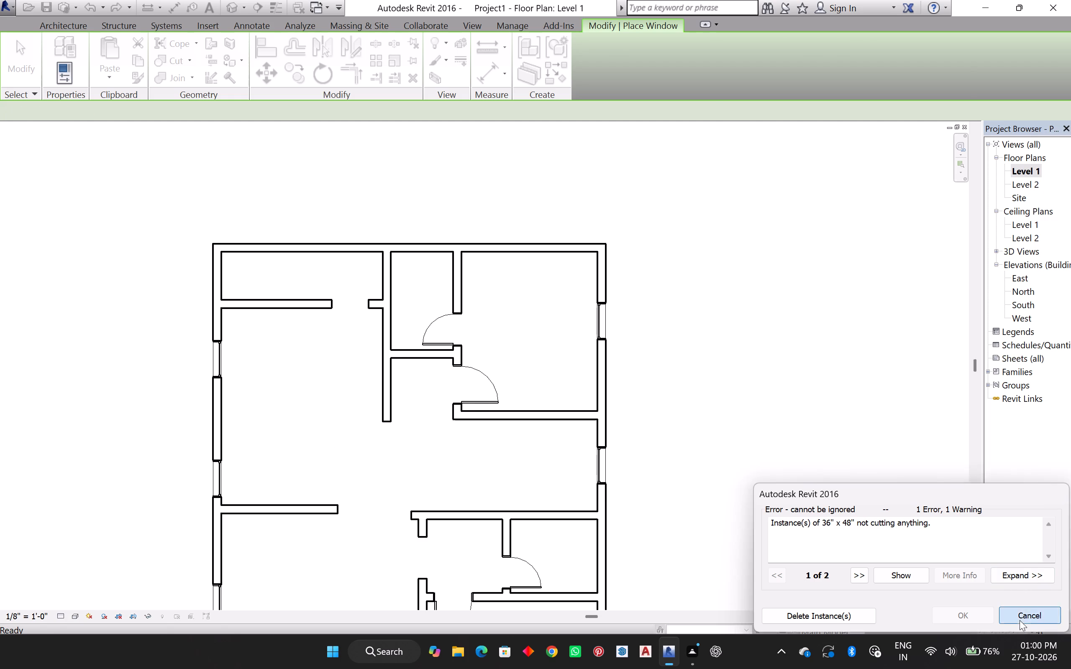
# Load the Transom with Trim window family from the US Imperial Windows library.
pyautogui.moveTo(343, 473); pyautogui.dragTo(449, 362, button='middle')
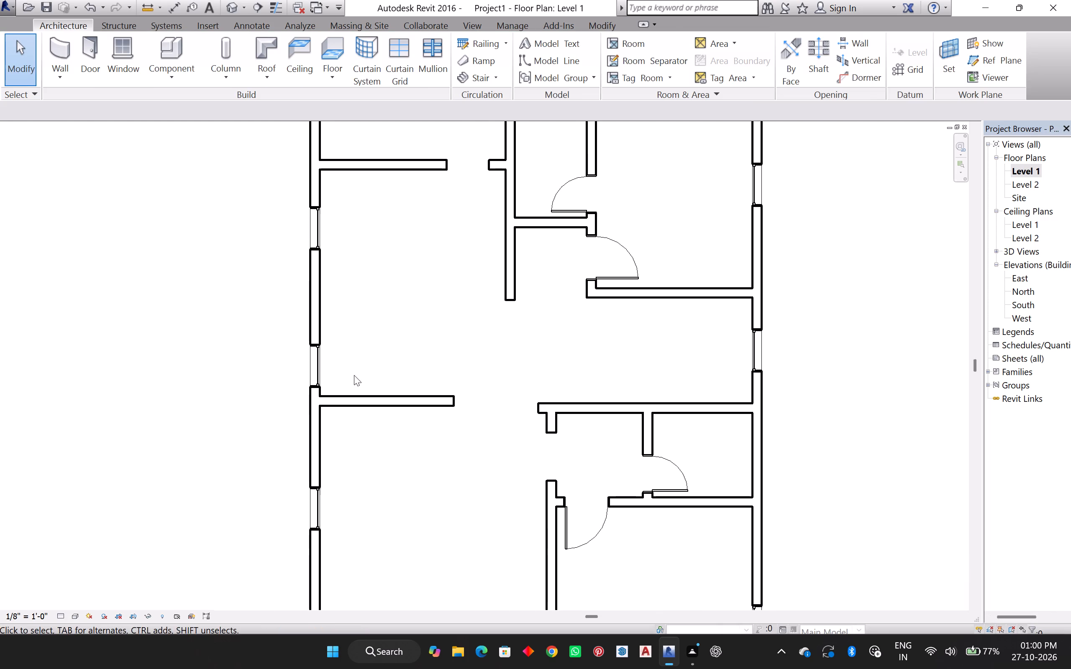
pyautogui.scroll(-2, 497, 387)
pyautogui.moveTo(497, 399); pyautogui.dragTo(483, 426, button='middle')
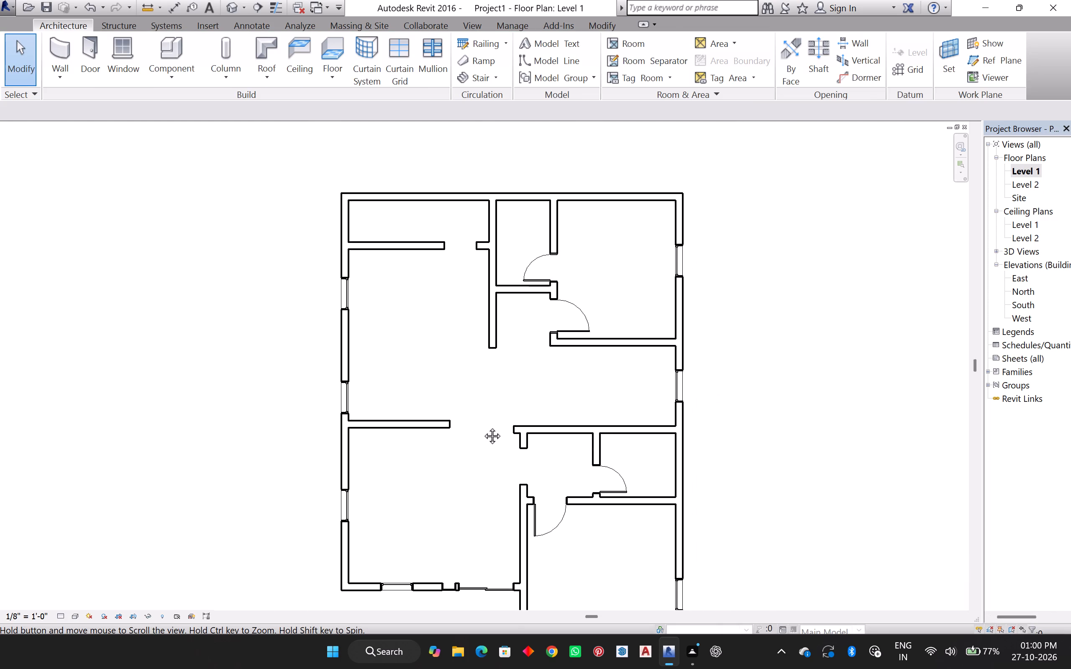
pyautogui.moveTo(483, 426); pyautogui.dragTo(401, 437, button='middle')
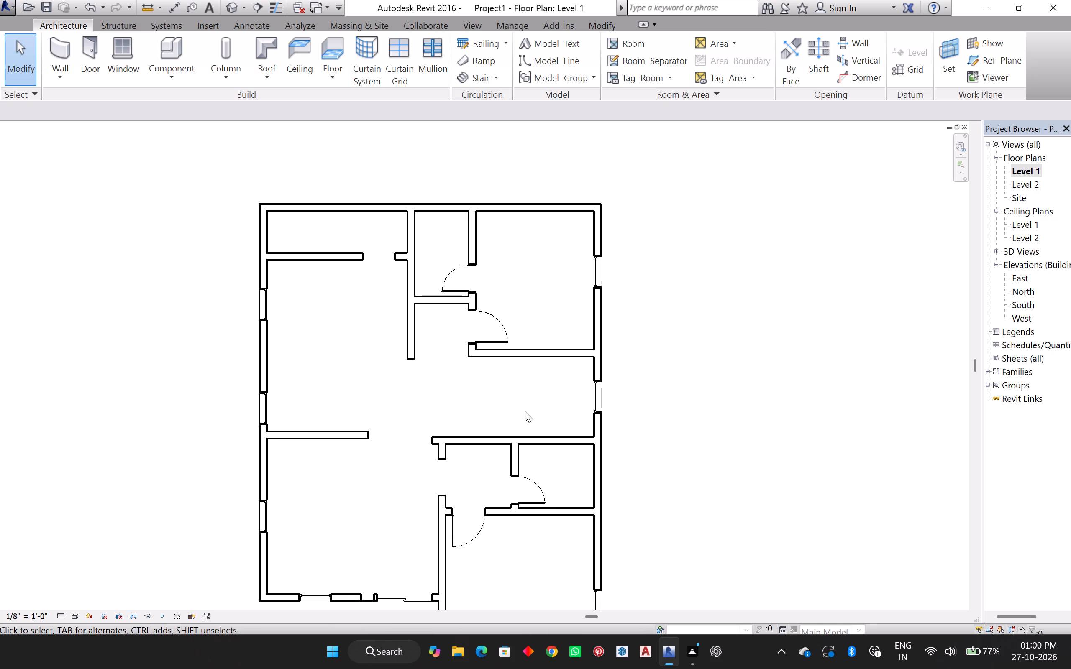
pyautogui.moveTo(557, 461); pyautogui.dragTo(584, 384, button='middle')
pyautogui.middleClick(584, 384)
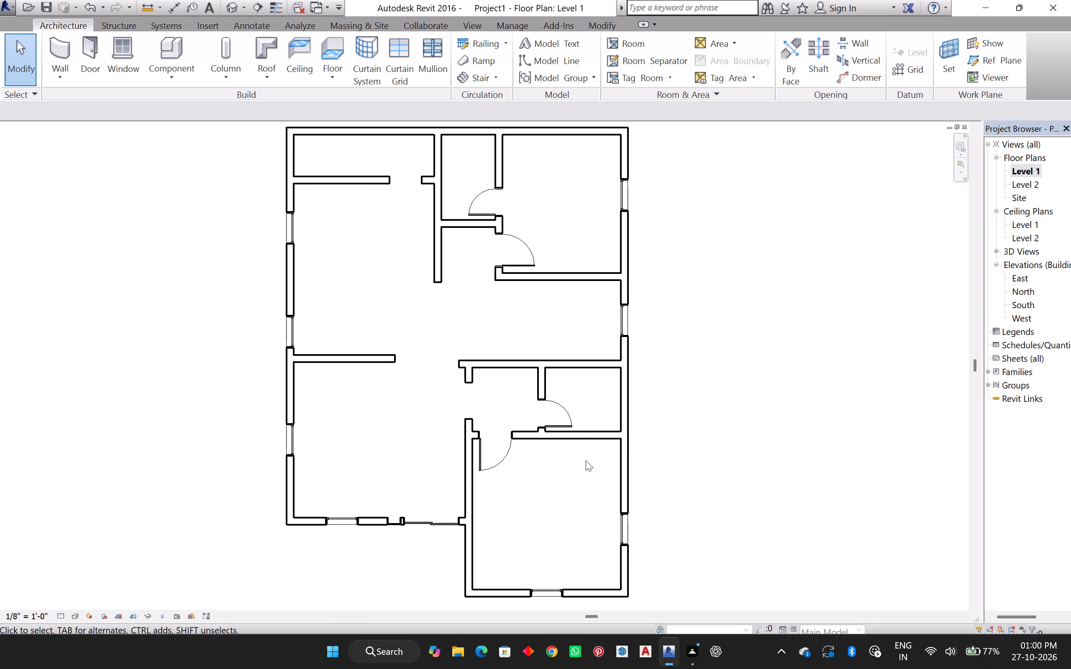
pyautogui.moveTo(545, 513); pyautogui.dragTo(603, 499, button='middle')
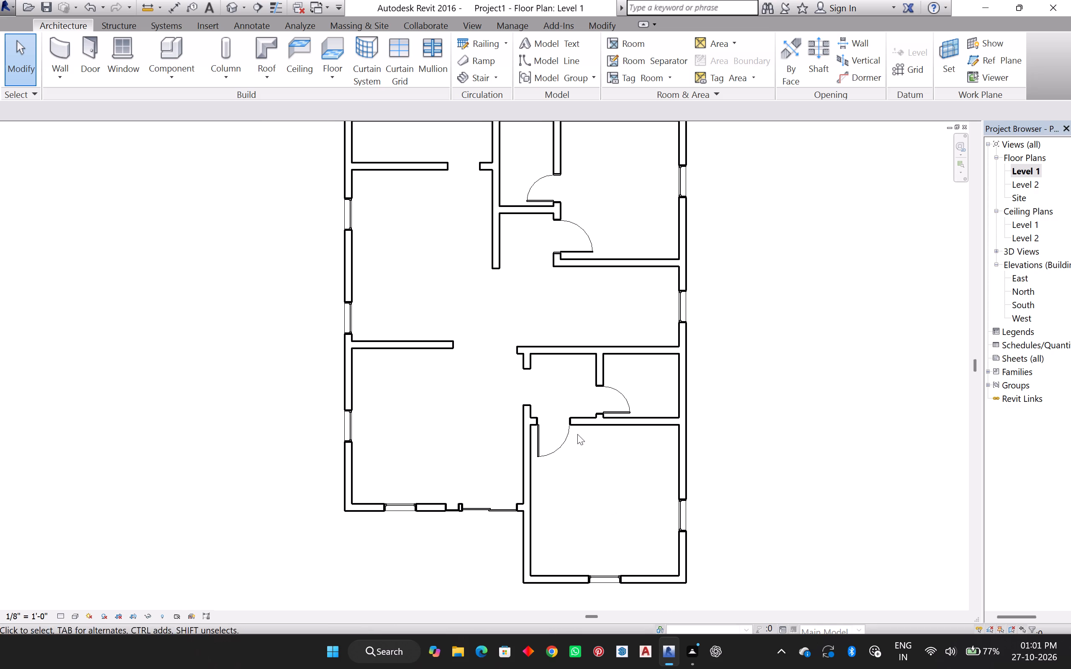
pyautogui.click(120, 45)
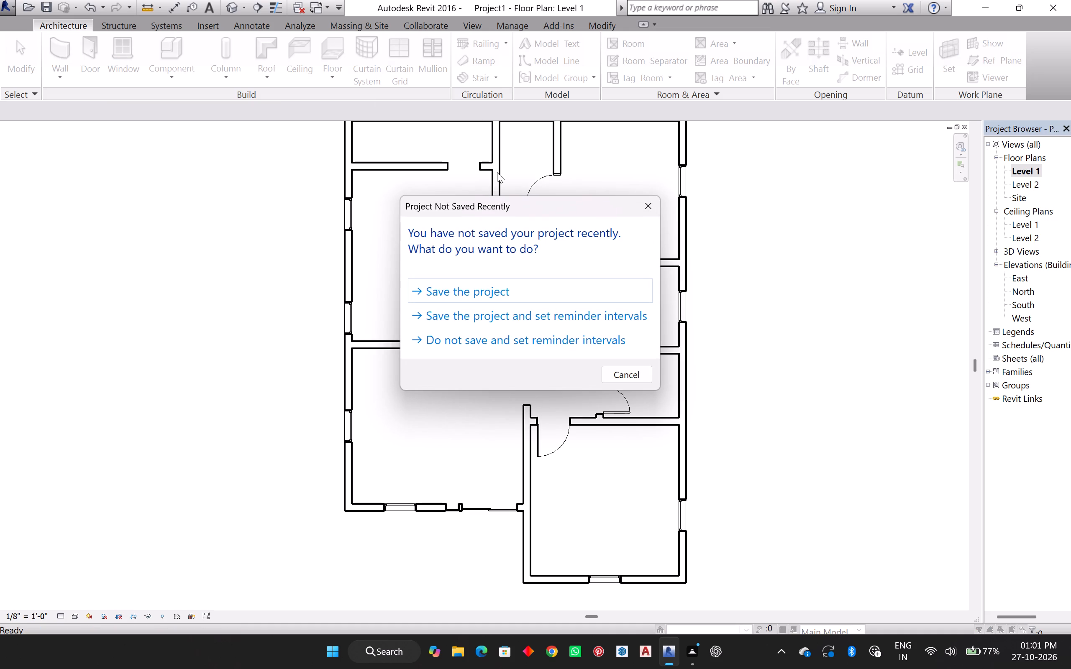
pyautogui.click(644, 209)
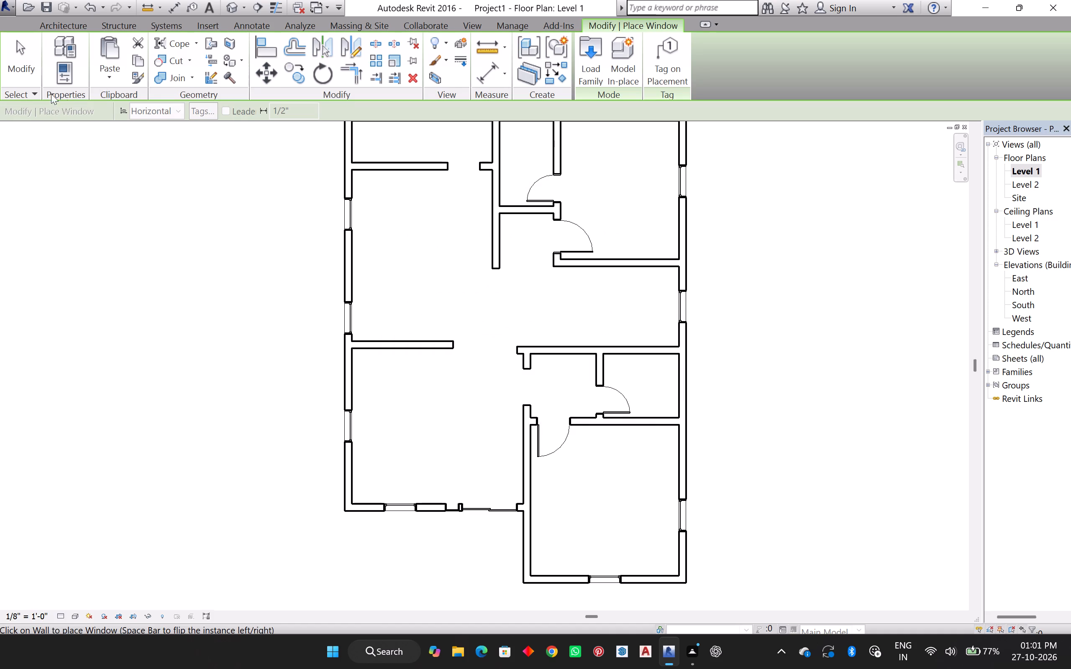
pyautogui.click(581, 47)
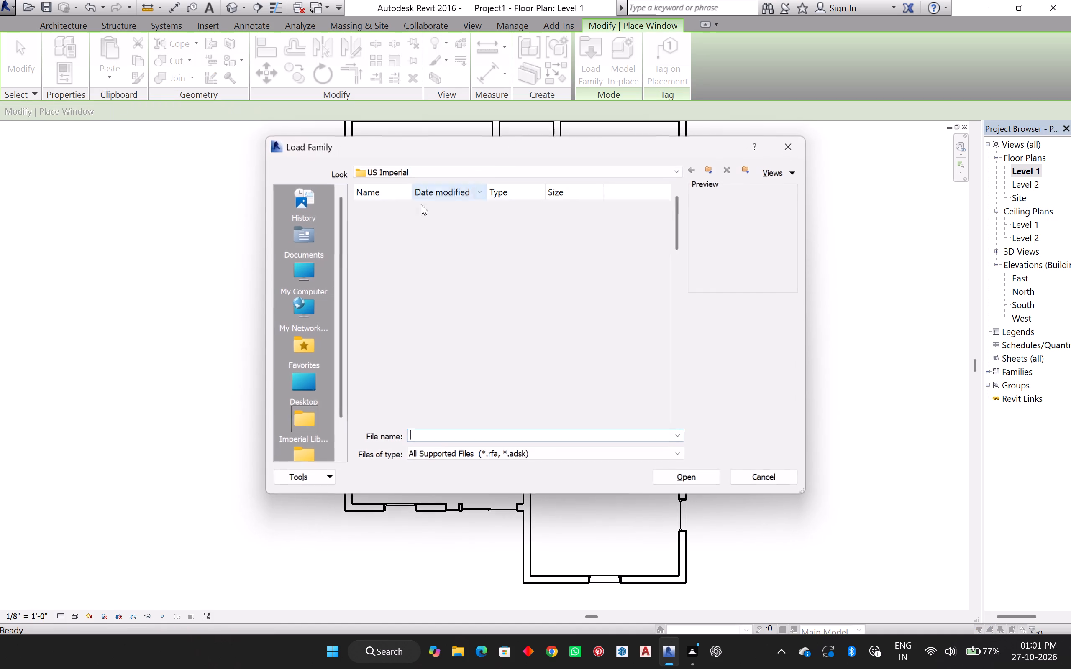
pyautogui.scroll(-1, 470, 344)
pyautogui.scroll(1, 471, 347)
pyautogui.scroll(-2, 471, 347)
pyautogui.scroll(1, 474, 350)
pyautogui.scroll(-16, 477, 350)
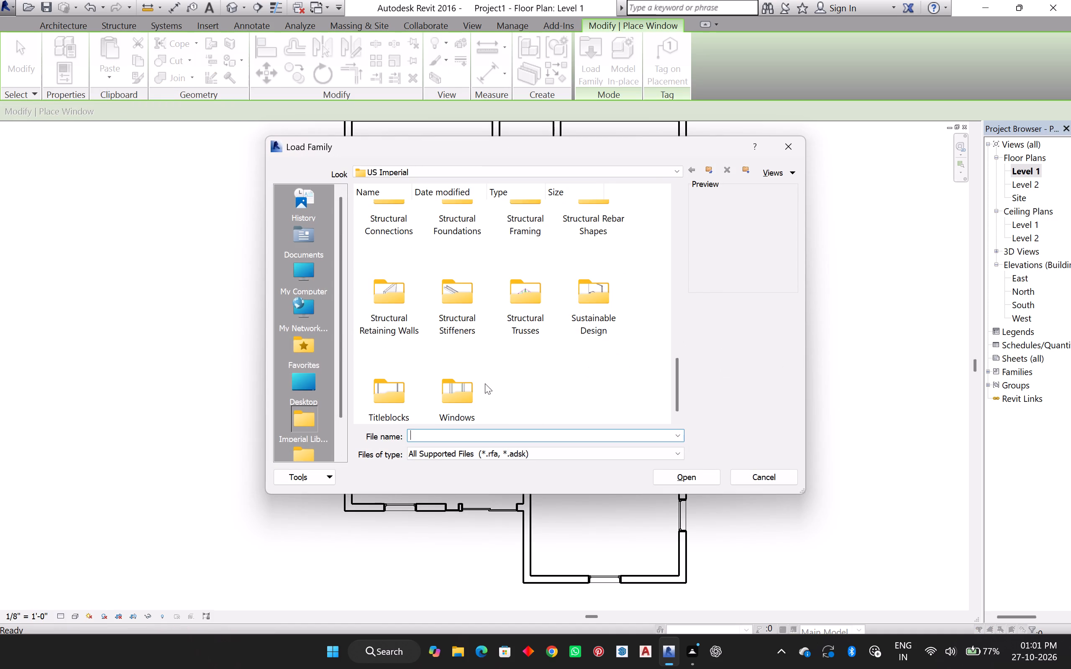
pyautogui.doubleClick(472, 388)
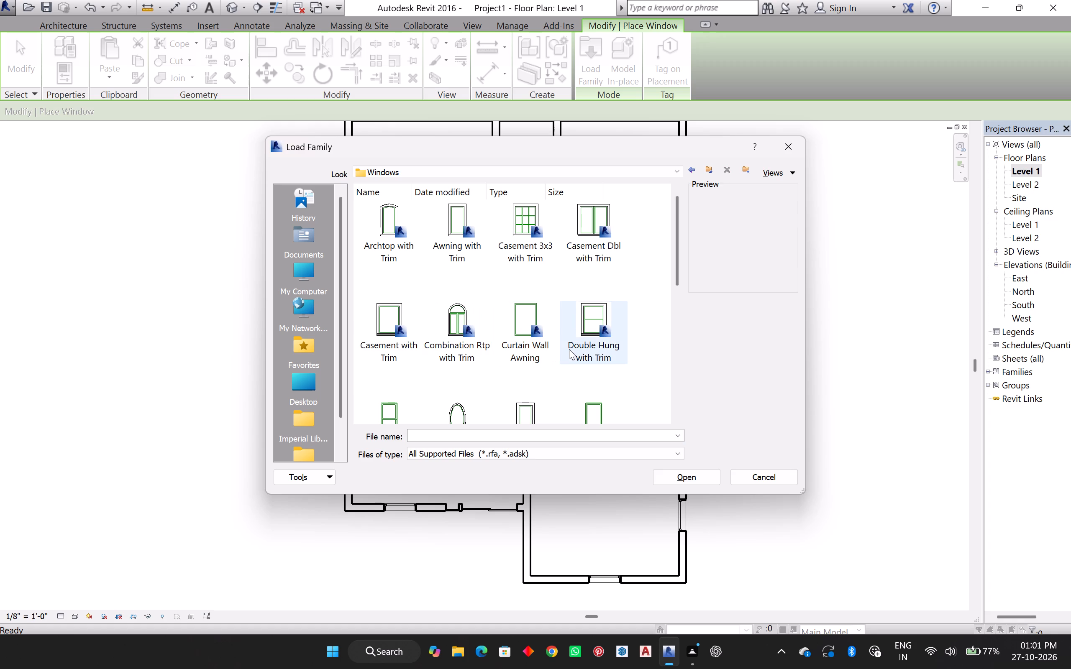
pyautogui.scroll(-1, 500, 353)
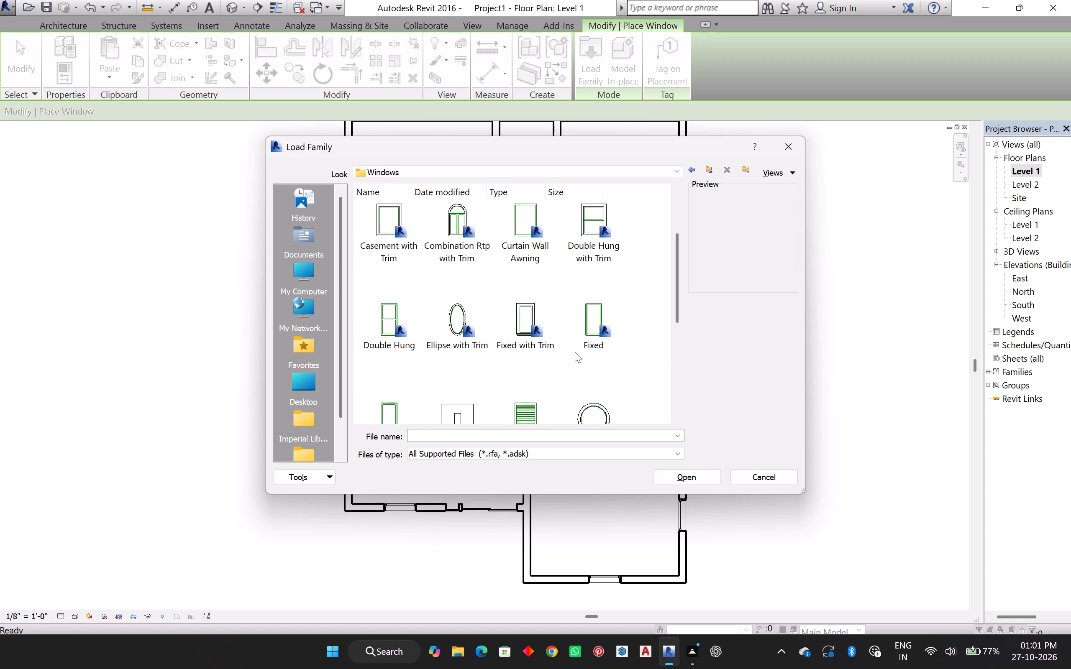
pyautogui.scroll(-3, 576, 356)
pyautogui.scroll(2, 576, 341)
pyautogui.scroll(-1, 574, 341)
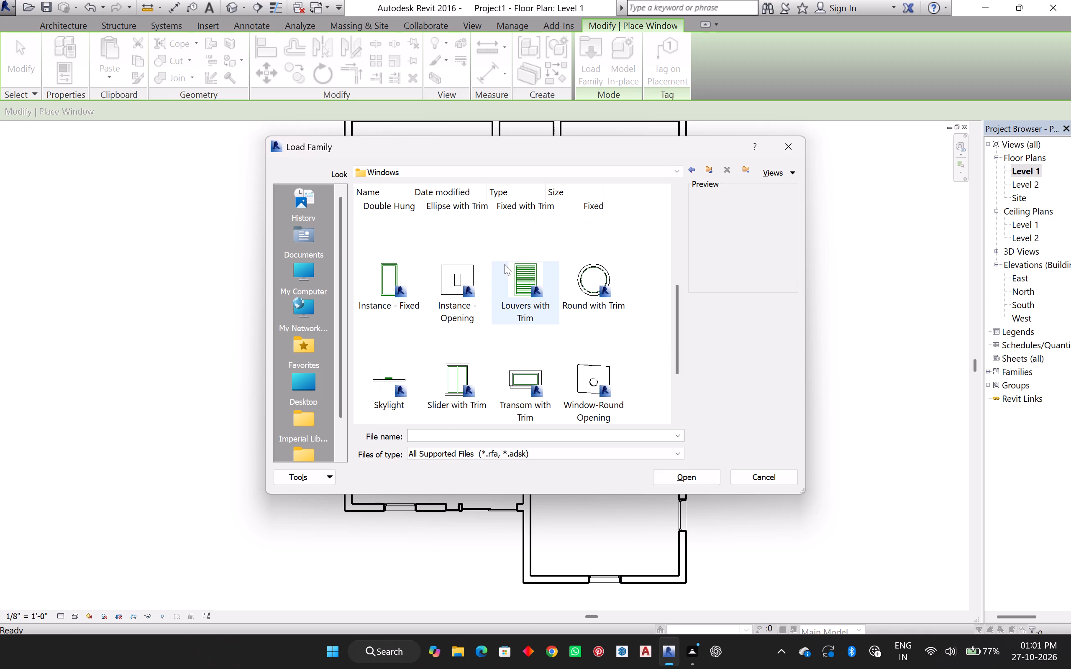
pyautogui.click(518, 275)
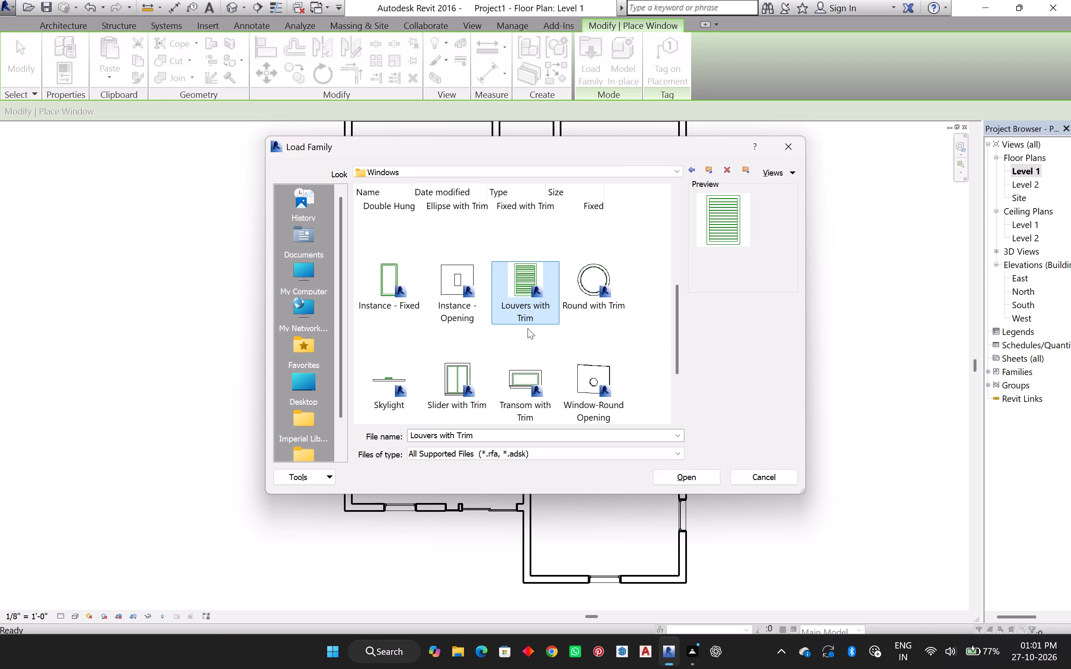
pyautogui.scroll(-1, 454, 334)
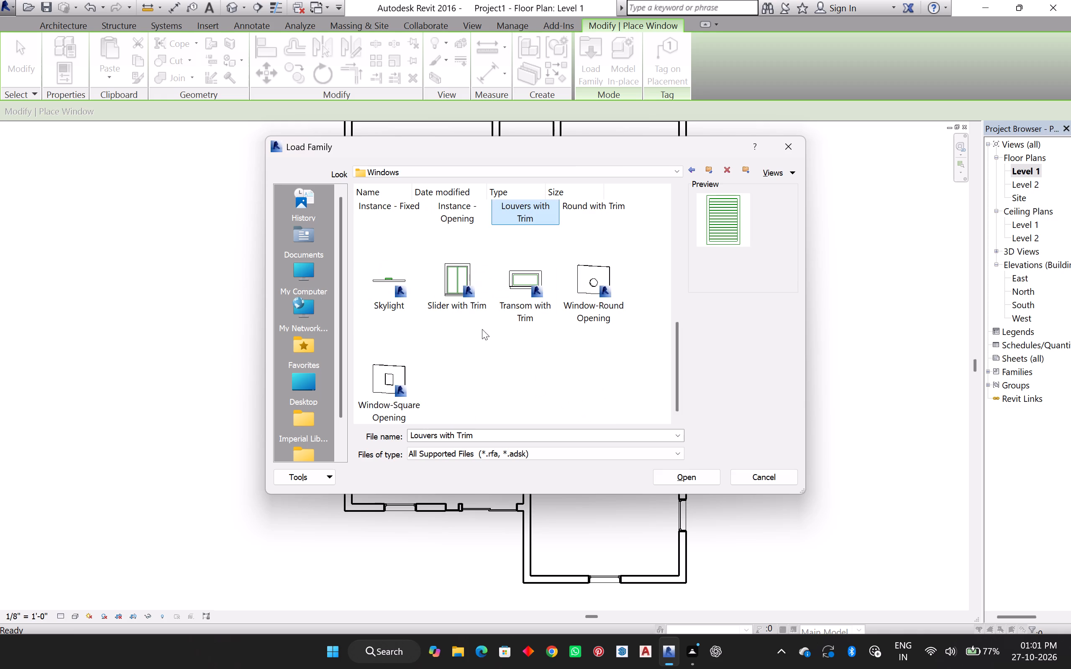
pyautogui.click(518, 285)
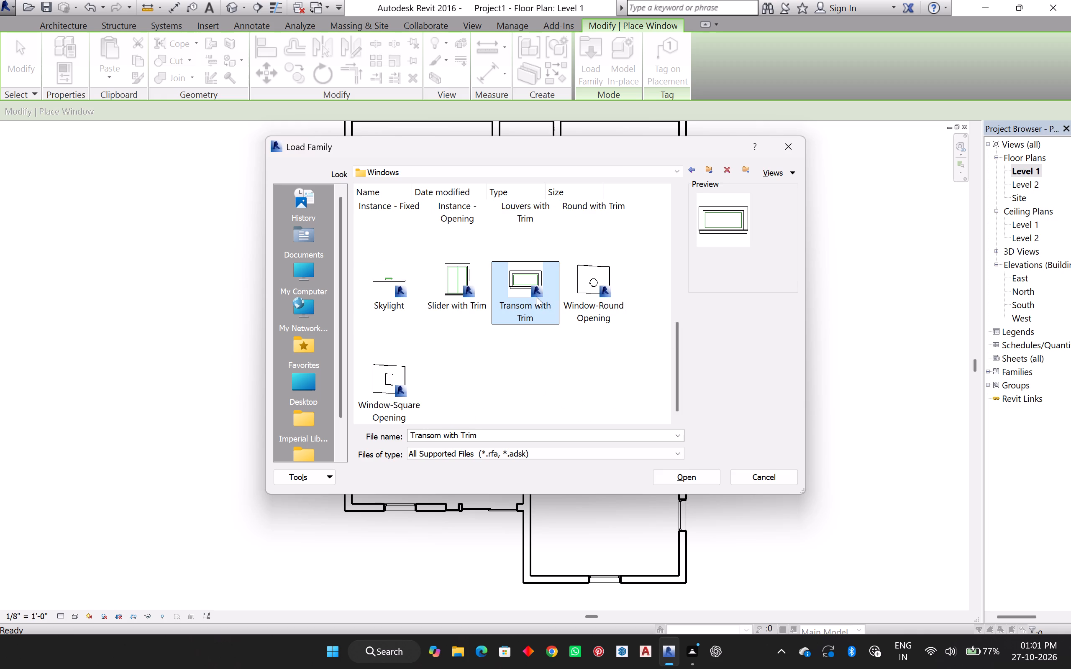
pyautogui.doubleClick(536, 296)
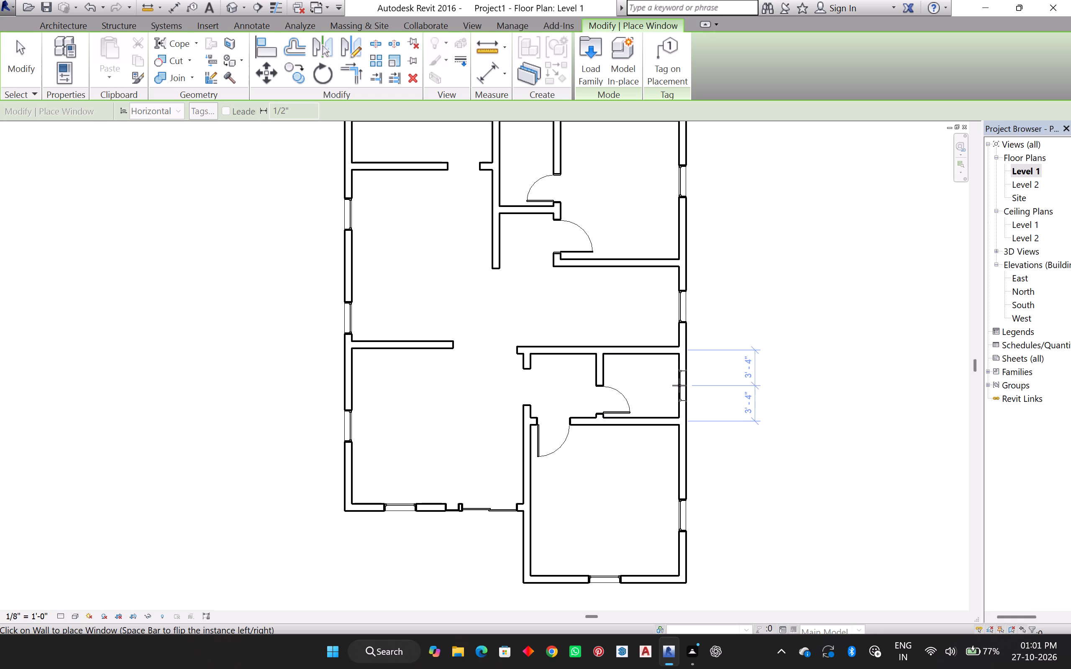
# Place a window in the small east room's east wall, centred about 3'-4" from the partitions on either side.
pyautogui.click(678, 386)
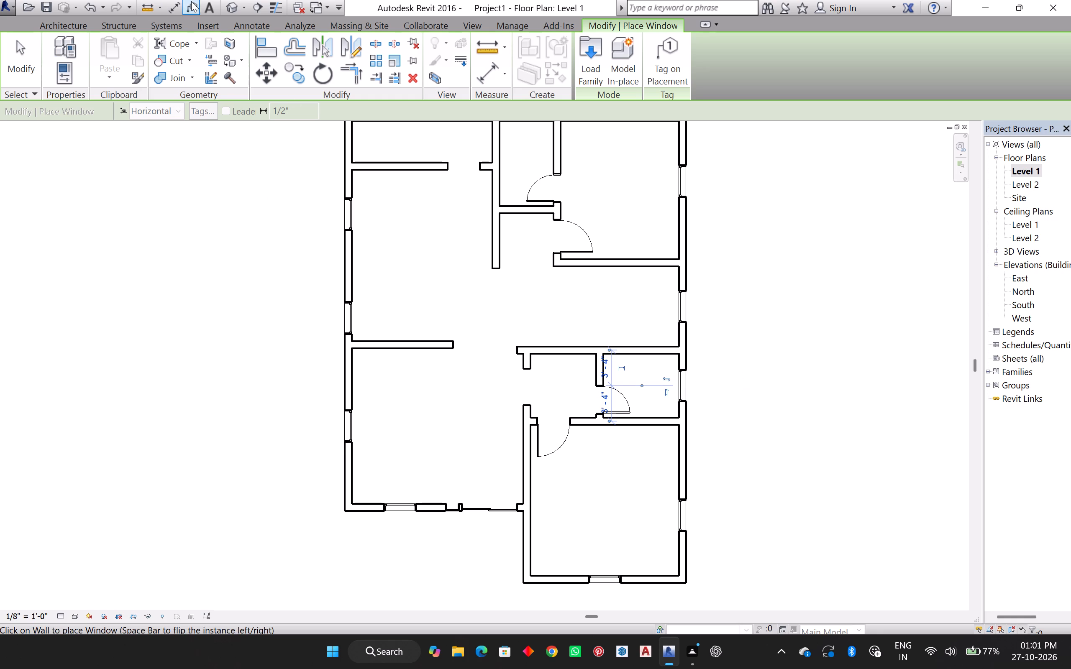
# Examine the newly placed window among the exterior windows of the east wall in the 3D view.
pyautogui.click(234, 4)
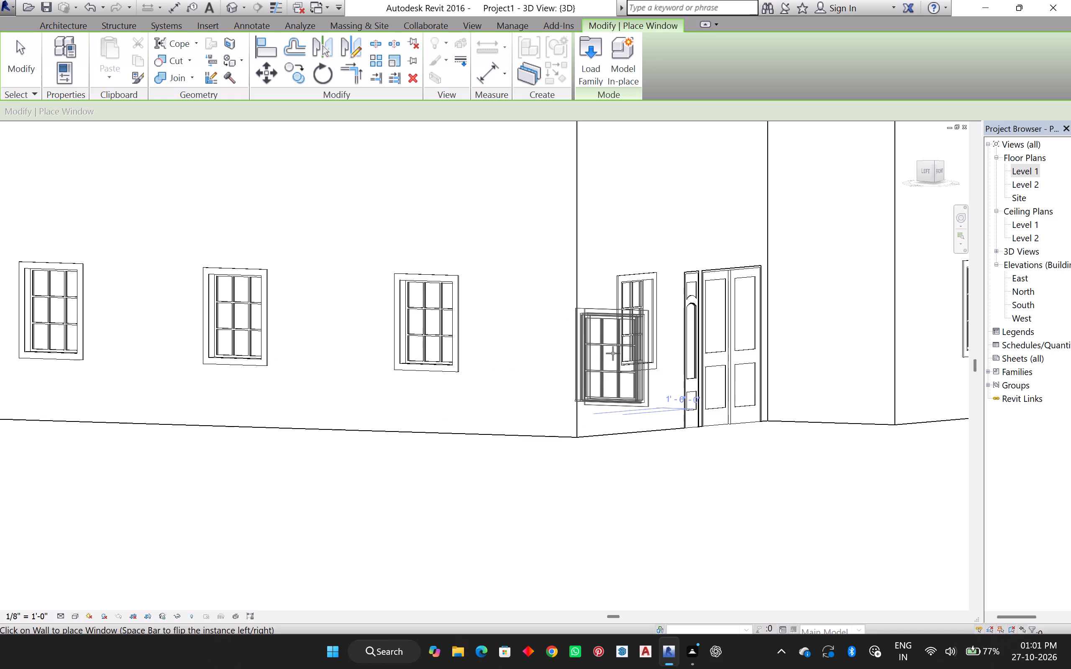
pyautogui.scroll(-5, 444, 377)
pyautogui.keyDown('shift'); pyautogui.moveTo(579, 415); pyautogui.dragTo(514, 417, button='middle'); pyautogui.keyUp('shift')
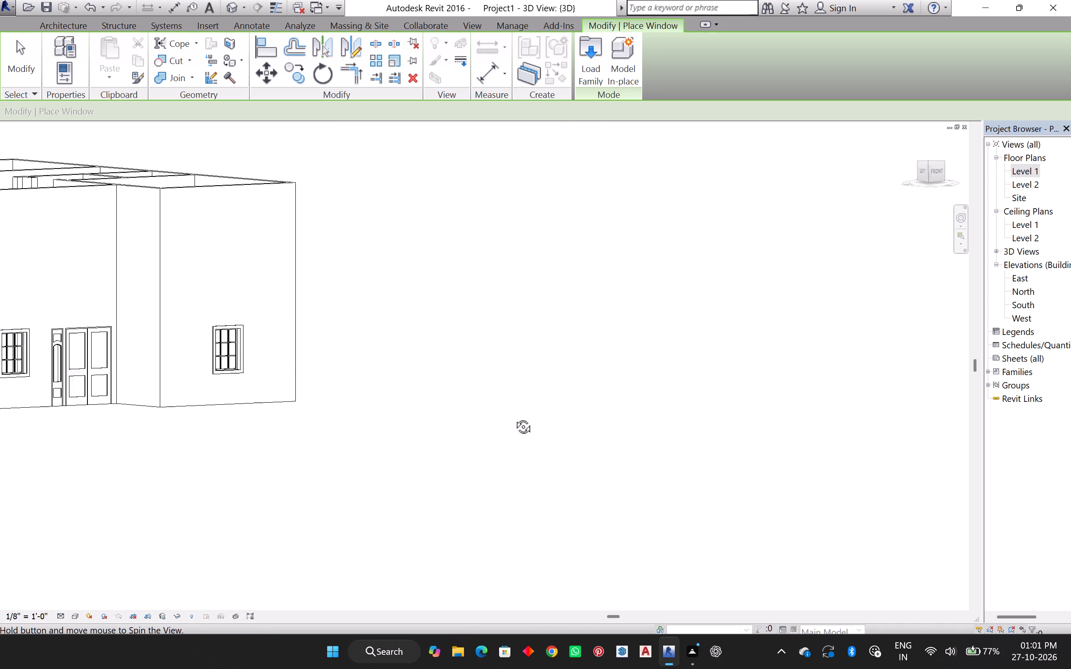
pyautogui.keyDown('shift'); pyautogui.moveTo(514, 417); pyautogui.dragTo(476, 423, button='middle'); pyautogui.keyUp('shift')
pyautogui.moveTo(211, 362); pyautogui.dragTo(689, 358, button='middle')
pyautogui.keyDown('shift'); pyautogui.moveTo(662, 380); pyautogui.dragTo(586, 393, button='middle'); pyautogui.keyUp('shift')
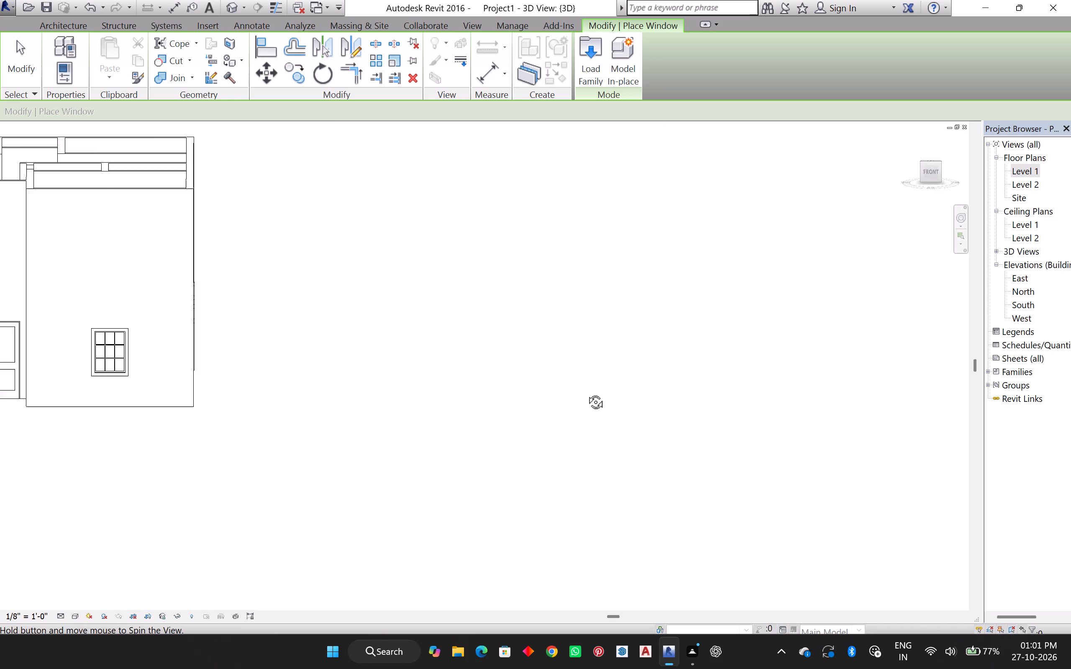
pyautogui.keyDown('shift'); pyautogui.moveTo(586, 393); pyautogui.dragTo(513, 407, button='middle'); pyautogui.keyUp('shift')
pyautogui.keyDown('shift'); pyautogui.moveTo(266, 330); pyautogui.dragTo(290, 358, button='middle'); pyautogui.keyUp('shift')
pyautogui.keyDown('shift'); pyautogui.middleClick(290, 358); pyautogui.keyUp('shift')
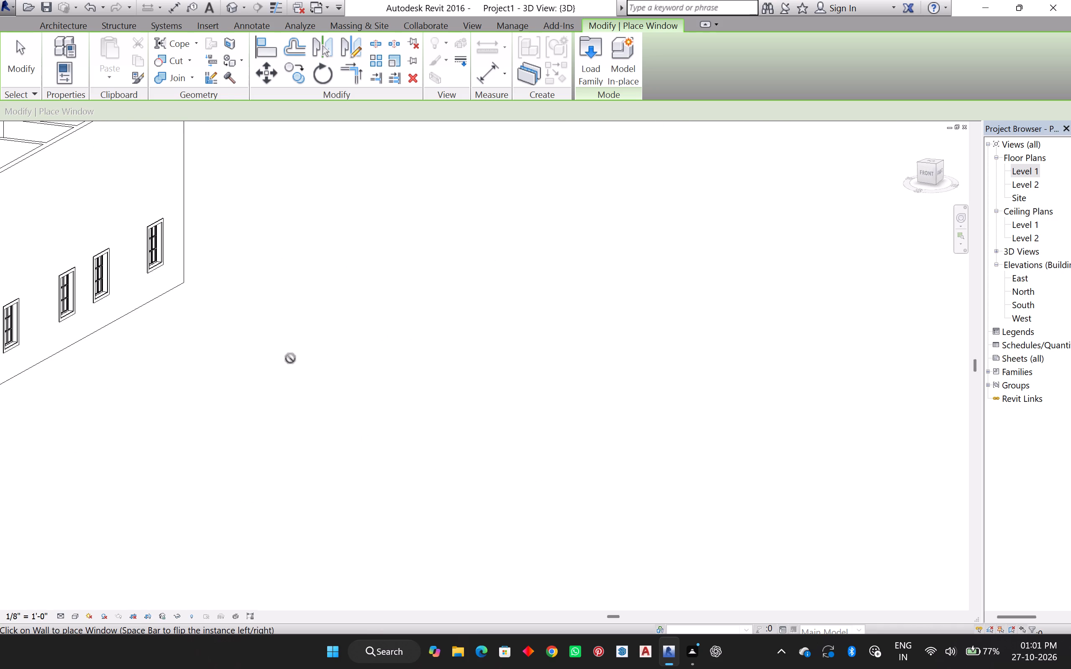
pyautogui.keyDown('shift'); pyautogui.middleClick(290, 358); pyautogui.keyUp('shift')
pyautogui.scroll(6, 660, 478)
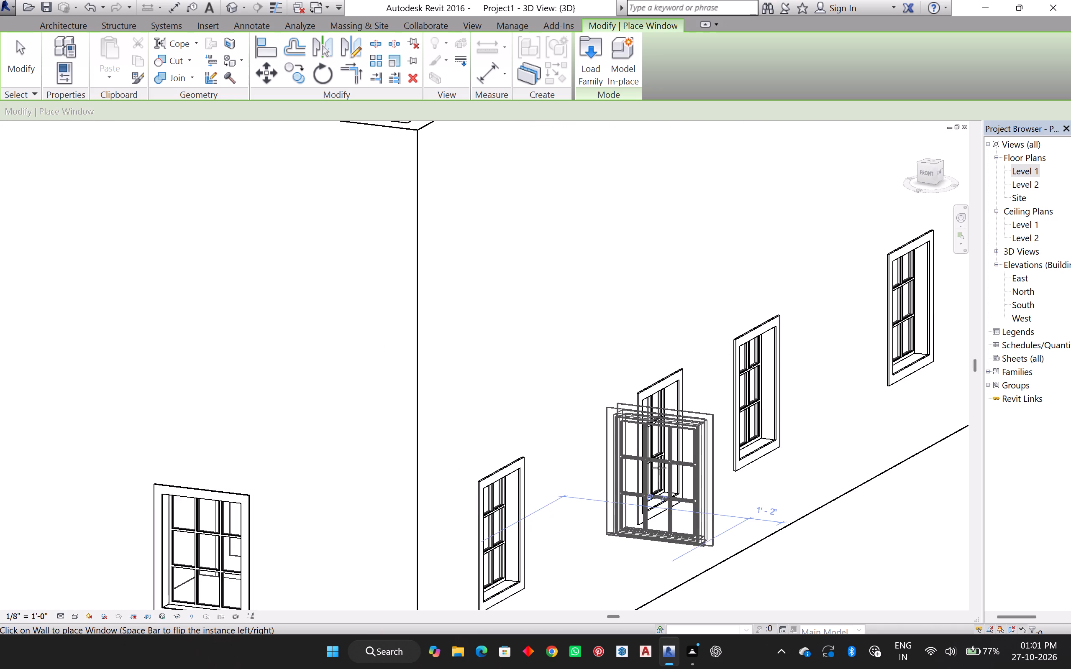
pyautogui.scroll(6, 653, 456)
pyautogui.scroll(1, 527, 418)
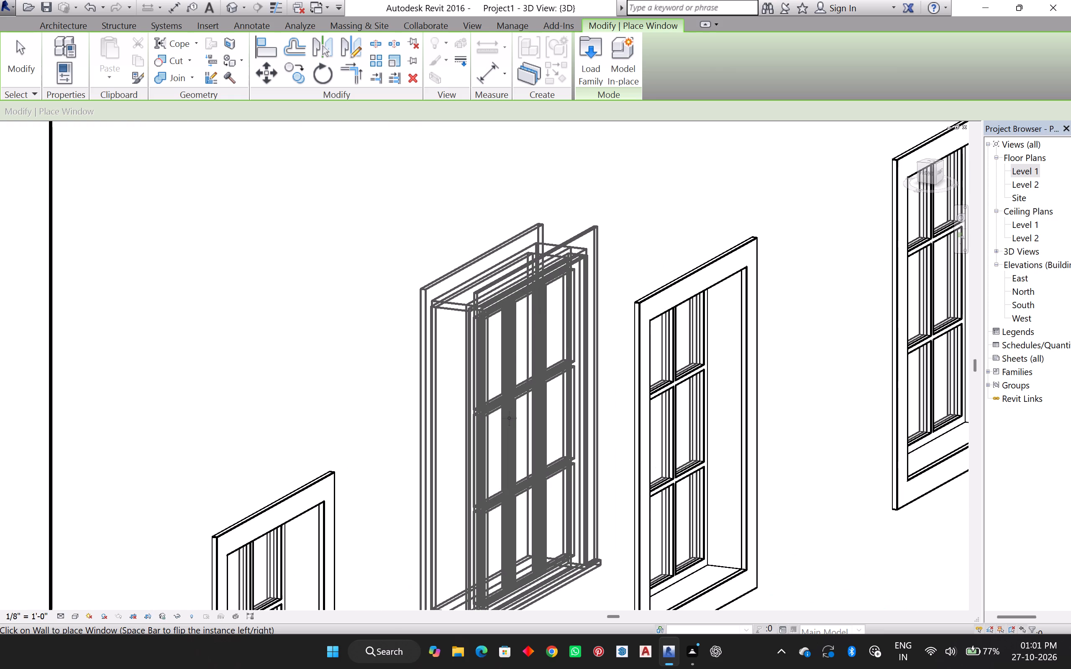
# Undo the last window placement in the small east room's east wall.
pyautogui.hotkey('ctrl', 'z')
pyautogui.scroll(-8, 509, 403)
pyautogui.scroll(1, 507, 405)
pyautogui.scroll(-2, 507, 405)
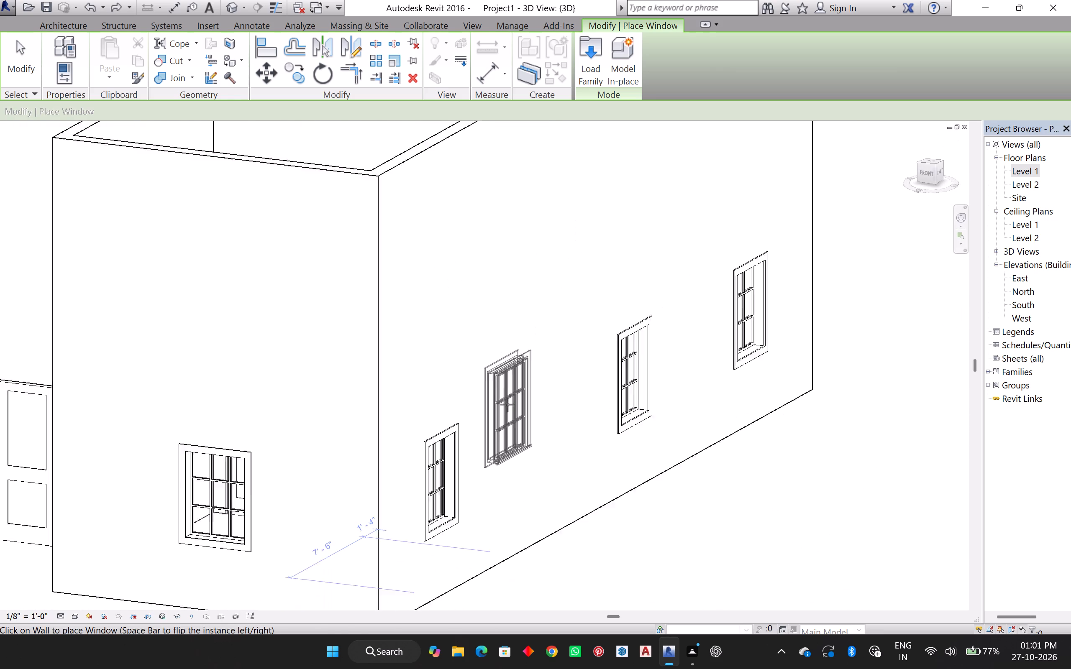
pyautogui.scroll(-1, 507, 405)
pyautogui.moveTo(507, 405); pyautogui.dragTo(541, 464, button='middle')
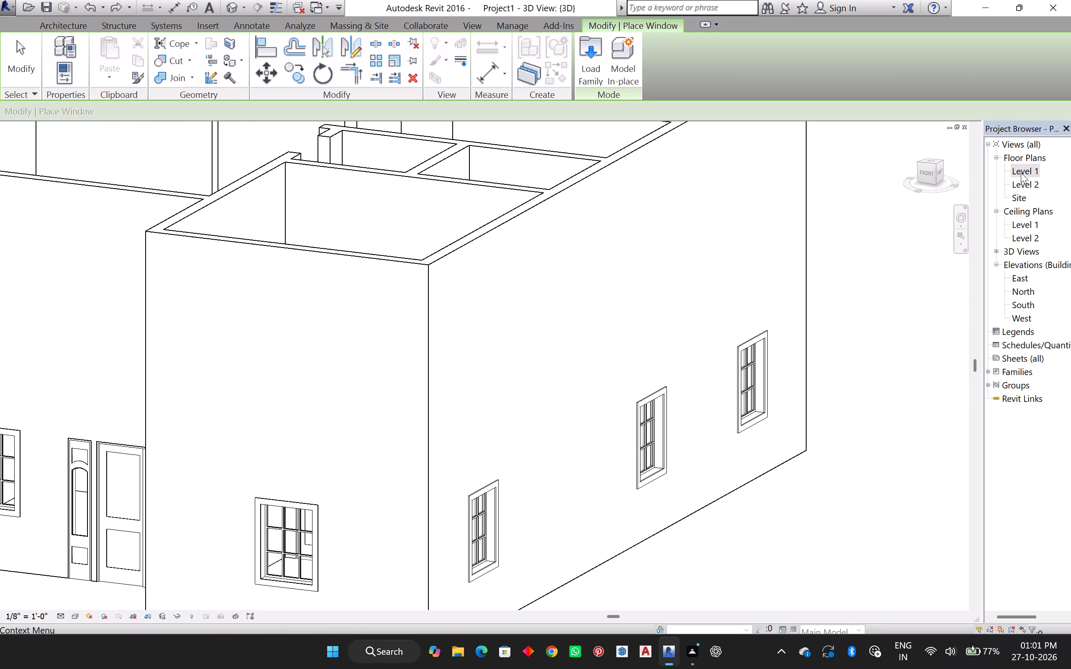
# Open the Level 1 floor plan and bring the whole plan into view.
pyautogui.doubleClick(1021, 173)
pyautogui.scroll(-2, 564, 271)
pyautogui.moveTo(593, 321); pyautogui.dragTo(593, 342, button='middle')
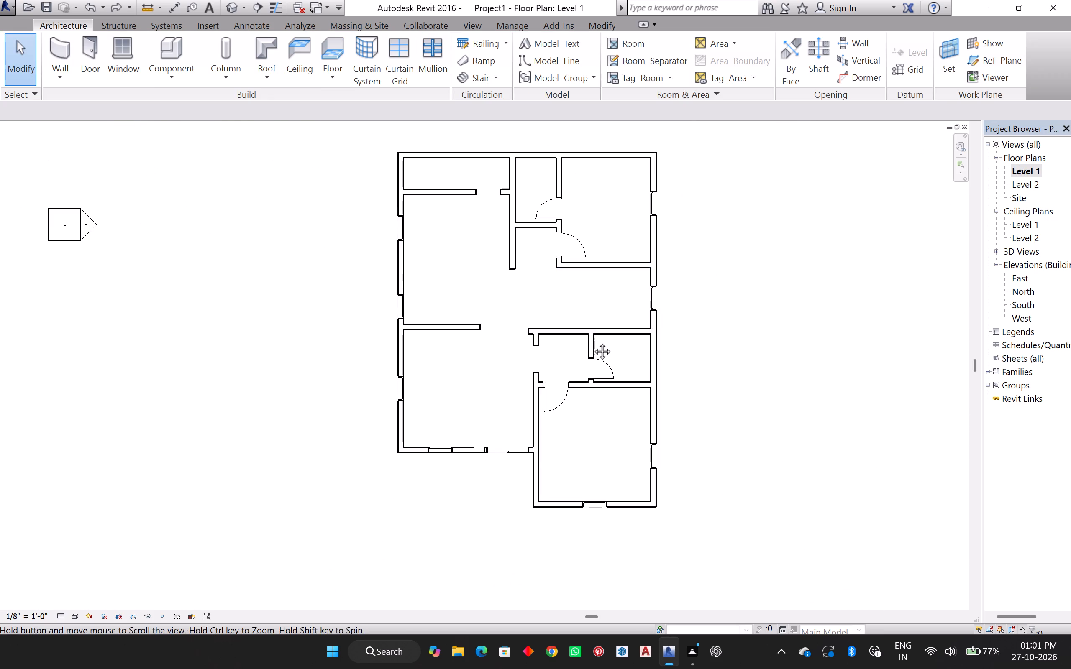
pyautogui.moveTo(593, 342); pyautogui.dragTo(585, 377, button='middle')
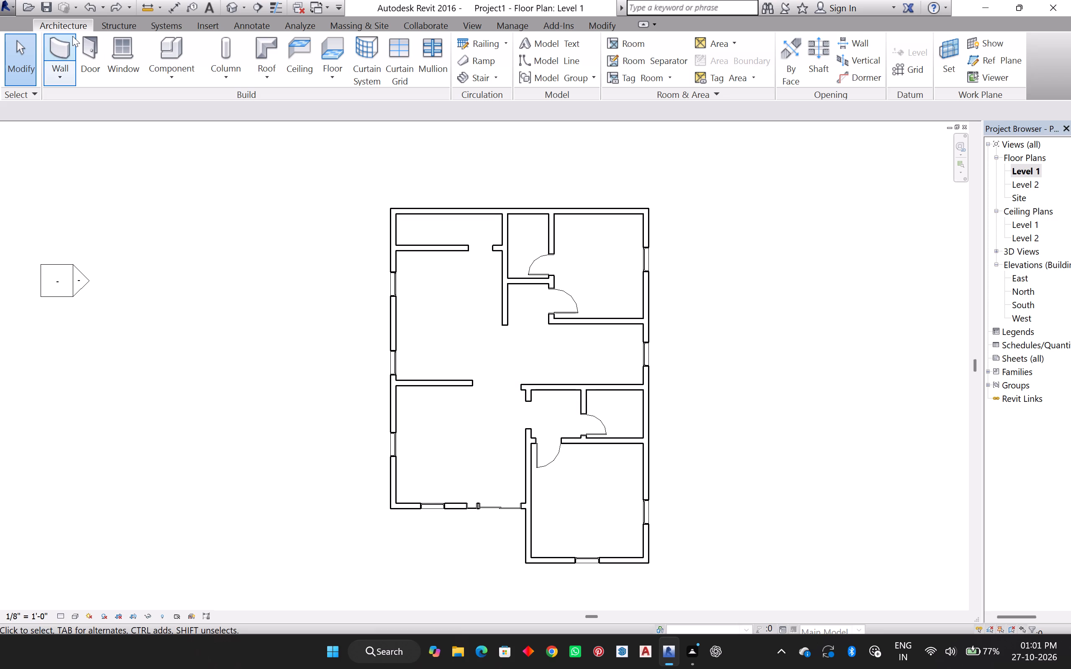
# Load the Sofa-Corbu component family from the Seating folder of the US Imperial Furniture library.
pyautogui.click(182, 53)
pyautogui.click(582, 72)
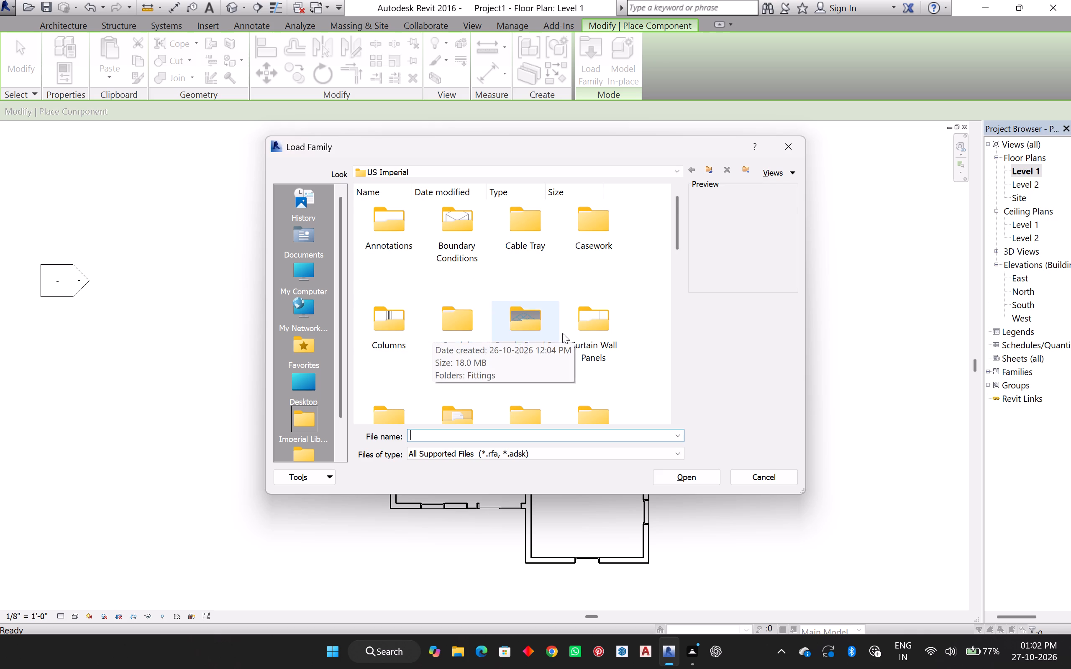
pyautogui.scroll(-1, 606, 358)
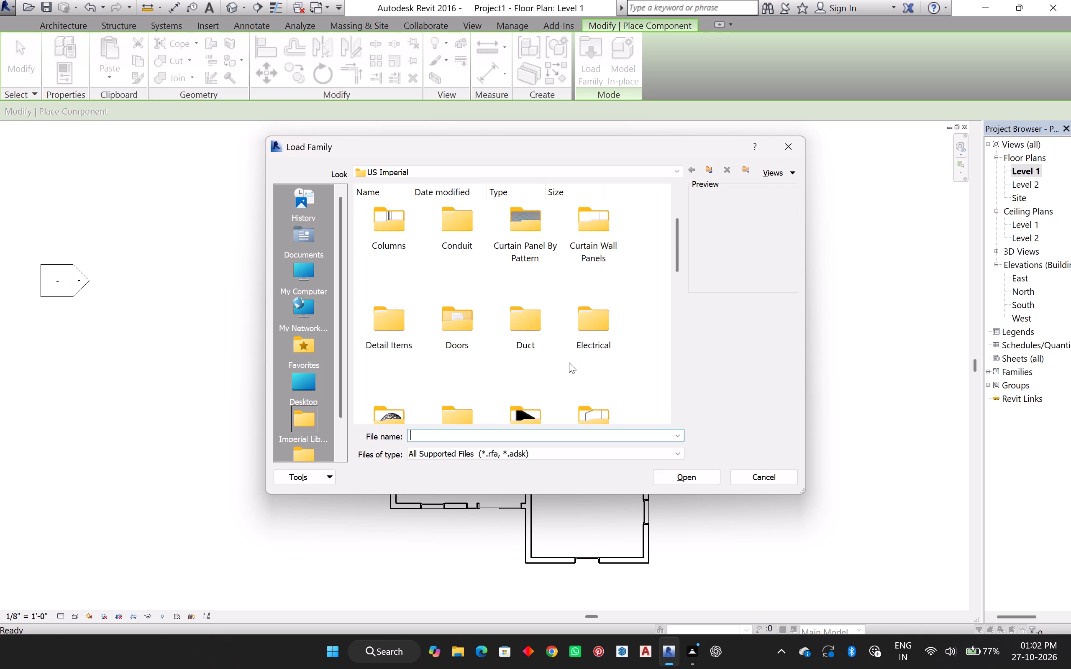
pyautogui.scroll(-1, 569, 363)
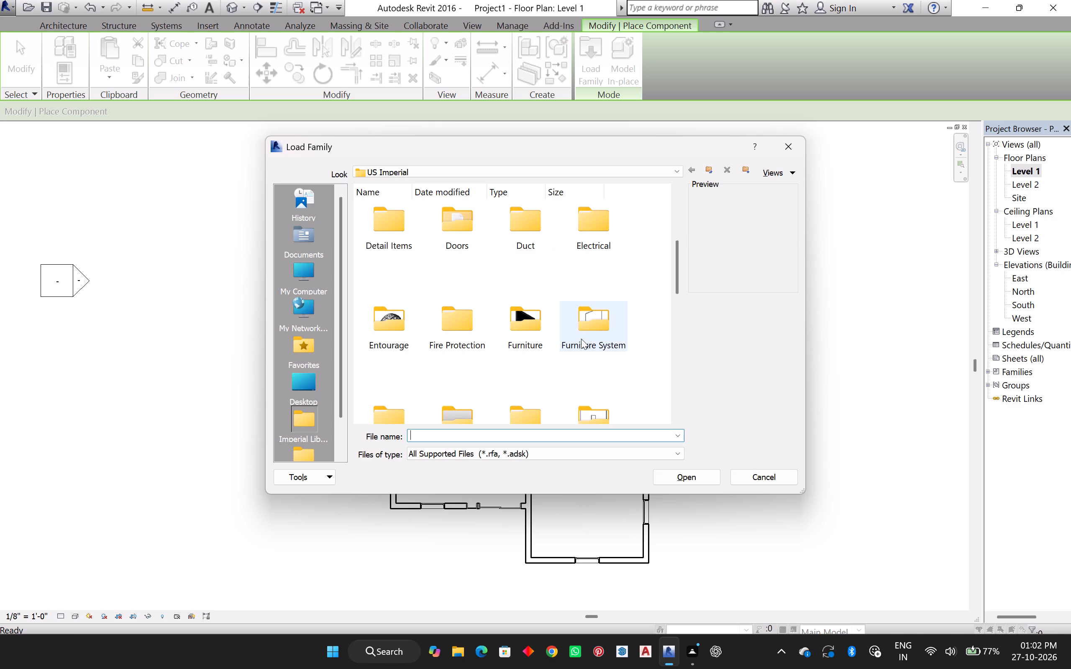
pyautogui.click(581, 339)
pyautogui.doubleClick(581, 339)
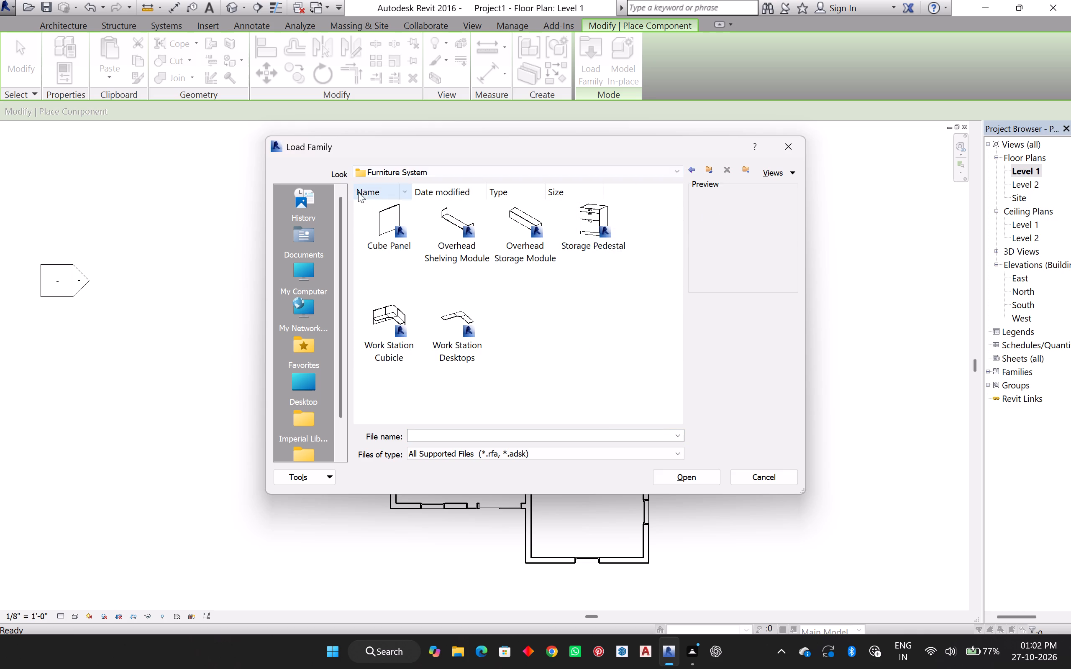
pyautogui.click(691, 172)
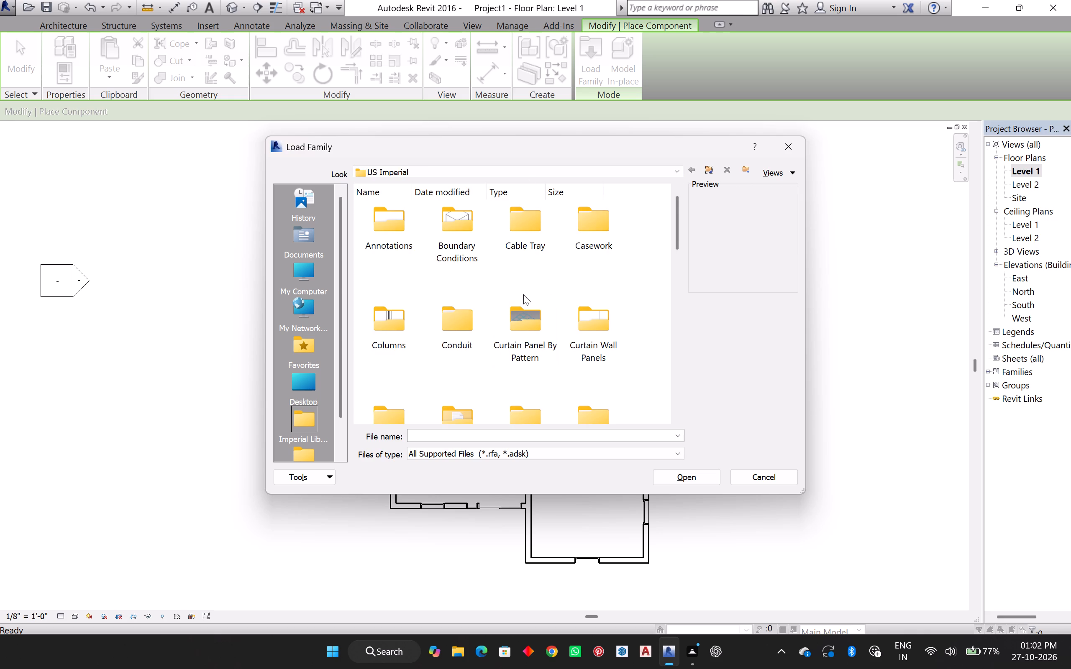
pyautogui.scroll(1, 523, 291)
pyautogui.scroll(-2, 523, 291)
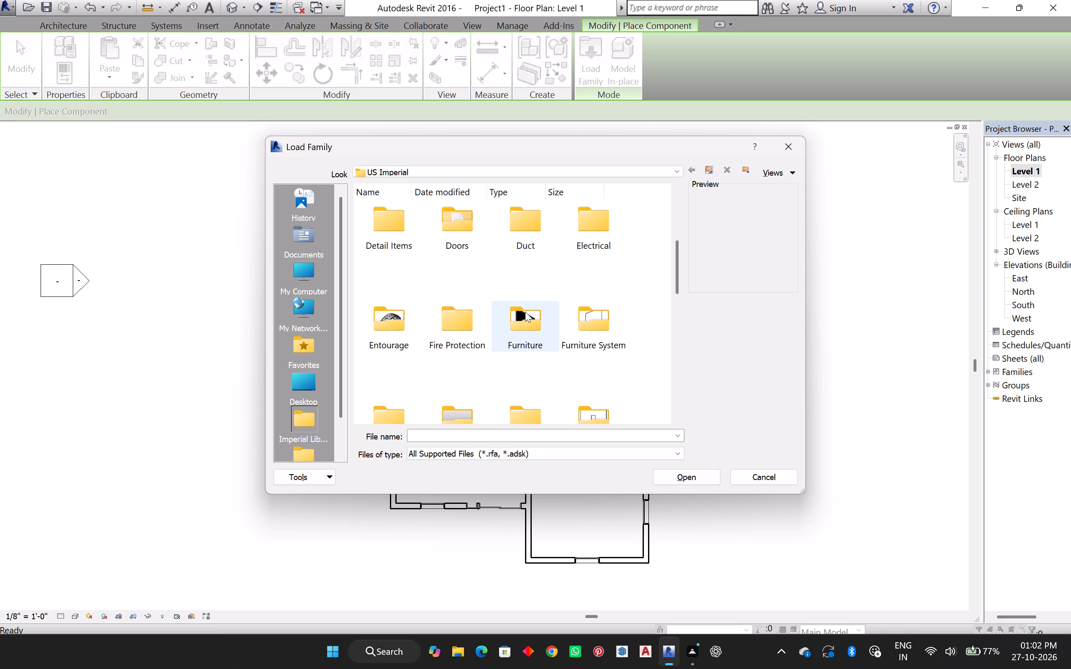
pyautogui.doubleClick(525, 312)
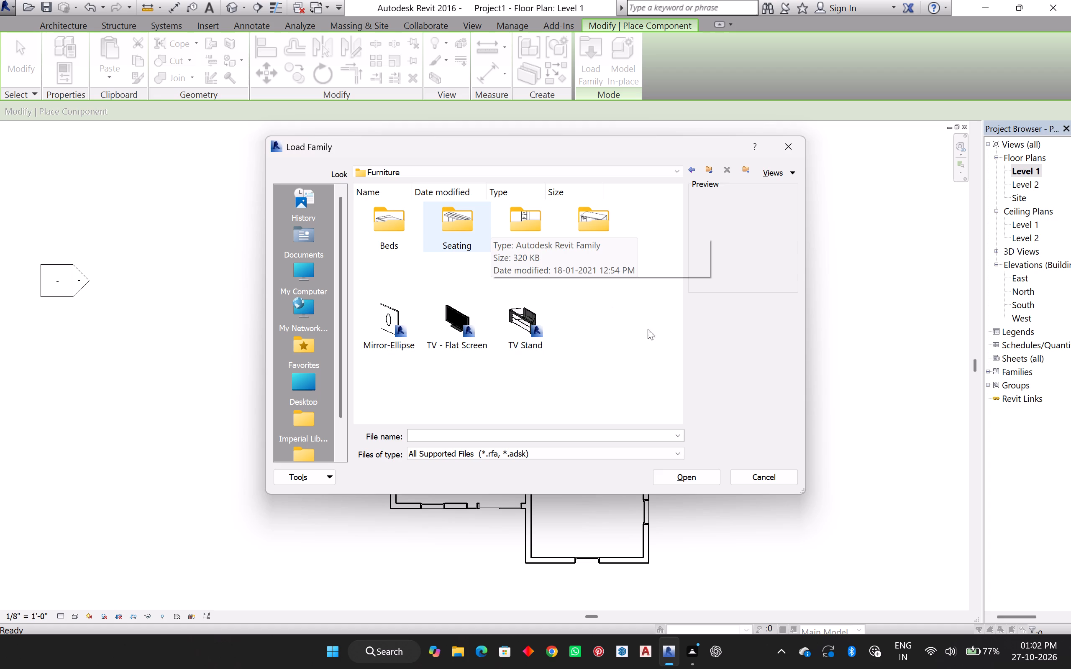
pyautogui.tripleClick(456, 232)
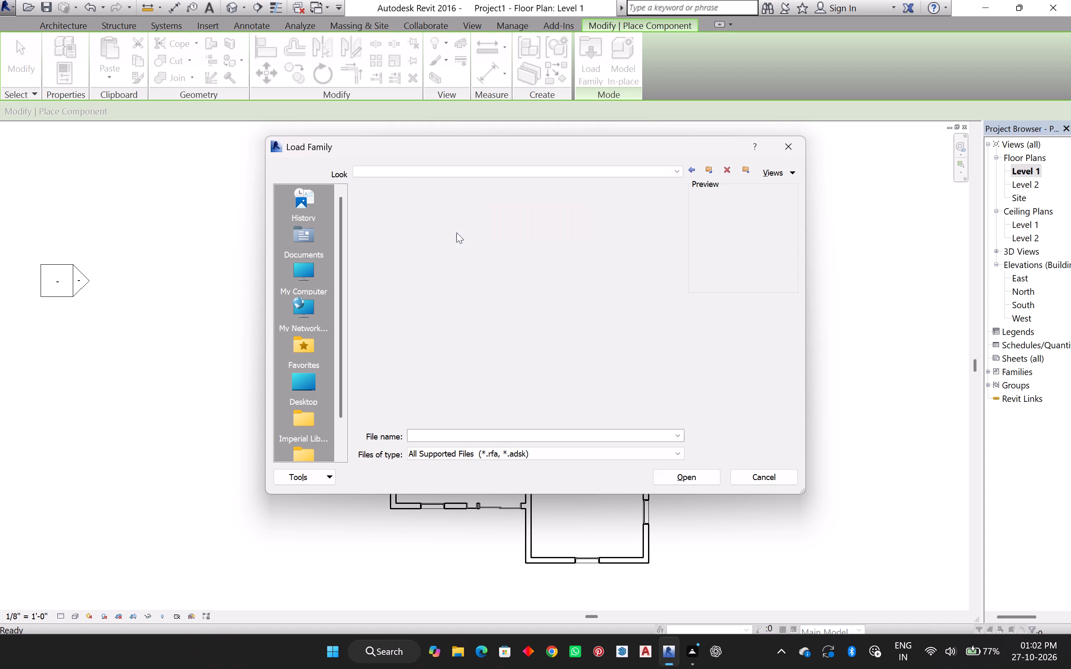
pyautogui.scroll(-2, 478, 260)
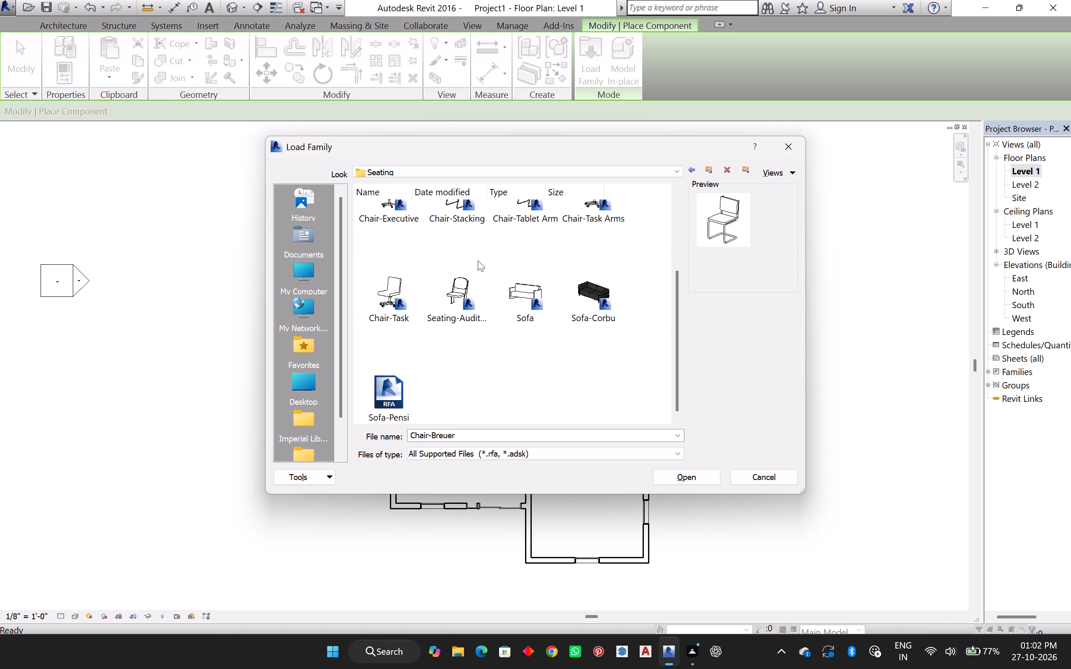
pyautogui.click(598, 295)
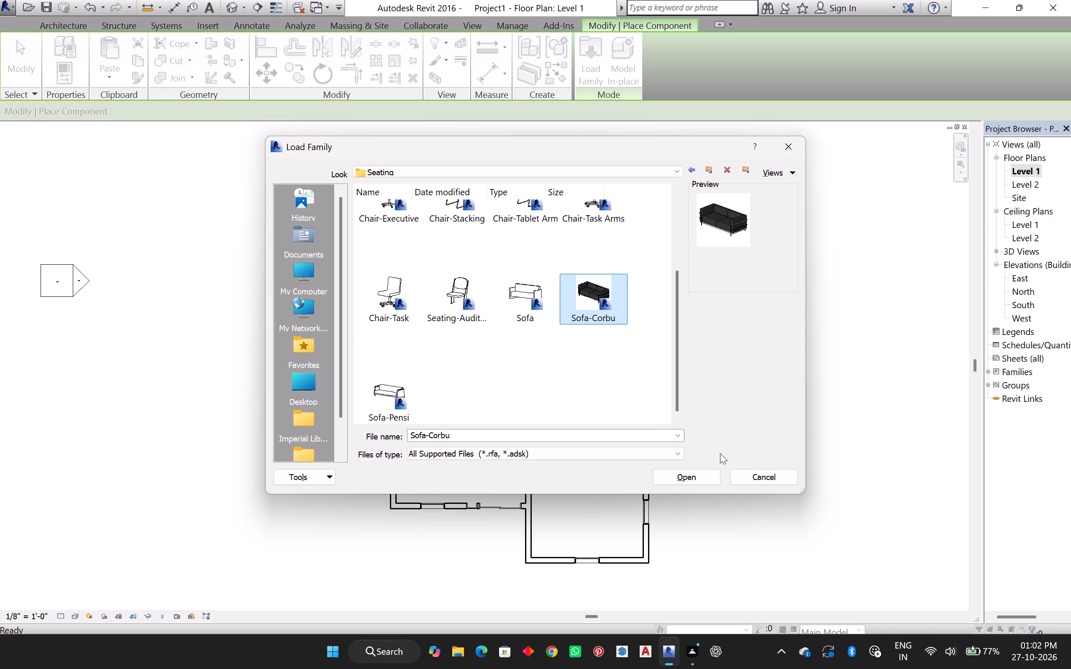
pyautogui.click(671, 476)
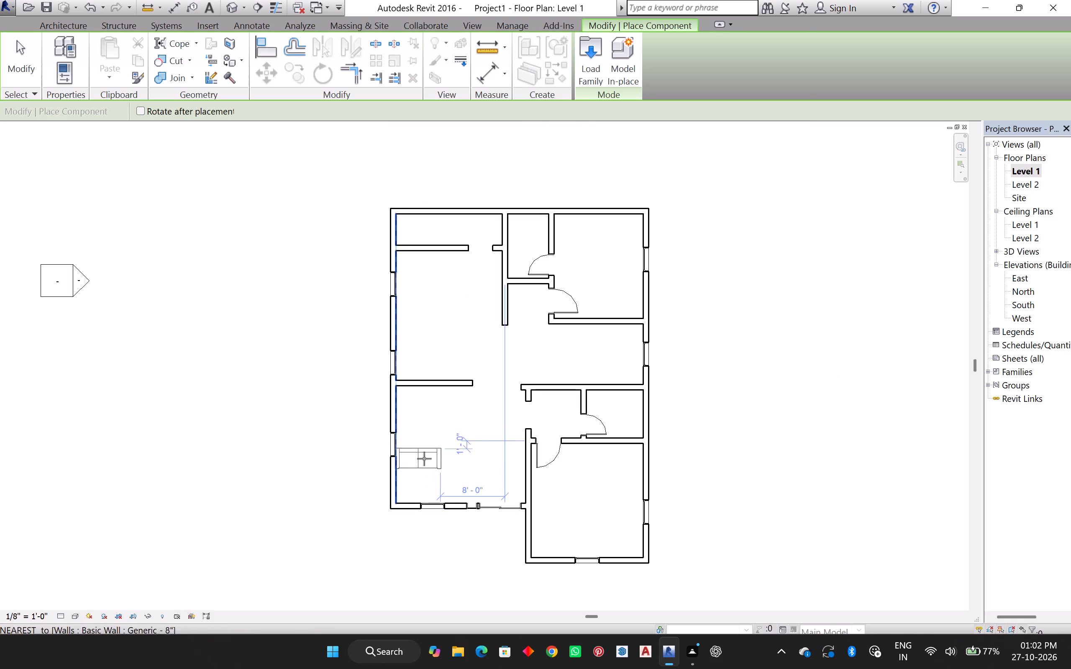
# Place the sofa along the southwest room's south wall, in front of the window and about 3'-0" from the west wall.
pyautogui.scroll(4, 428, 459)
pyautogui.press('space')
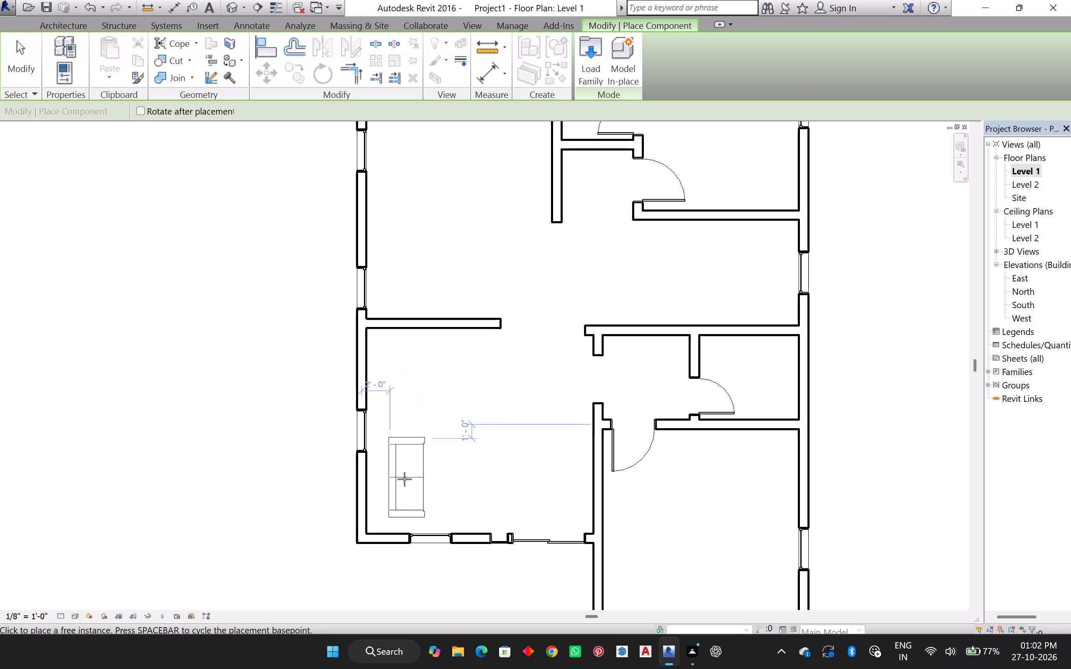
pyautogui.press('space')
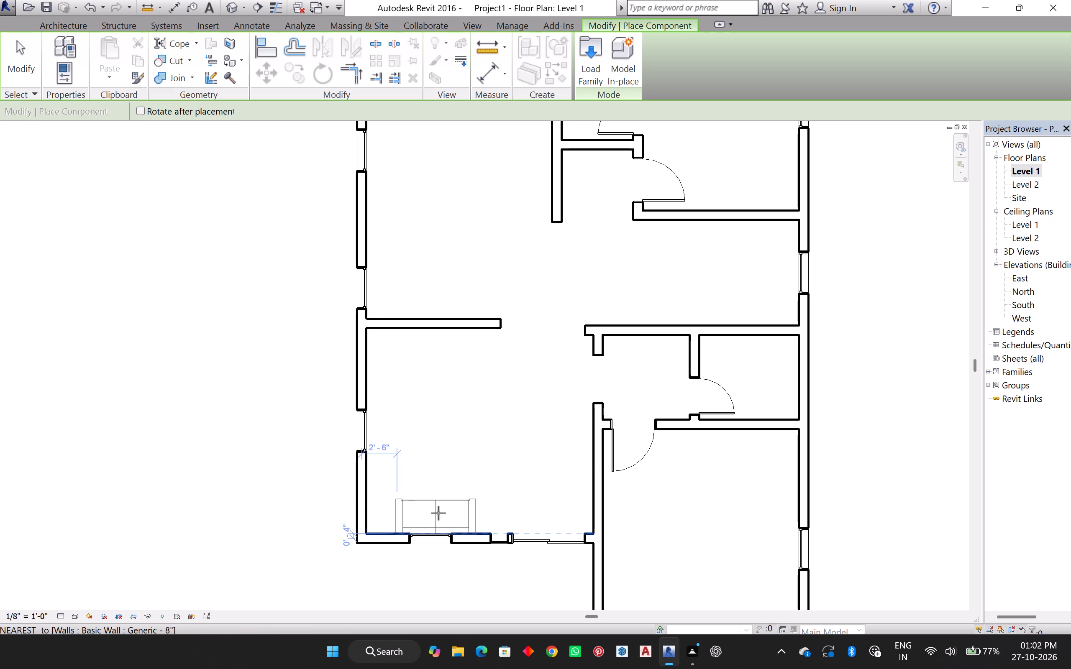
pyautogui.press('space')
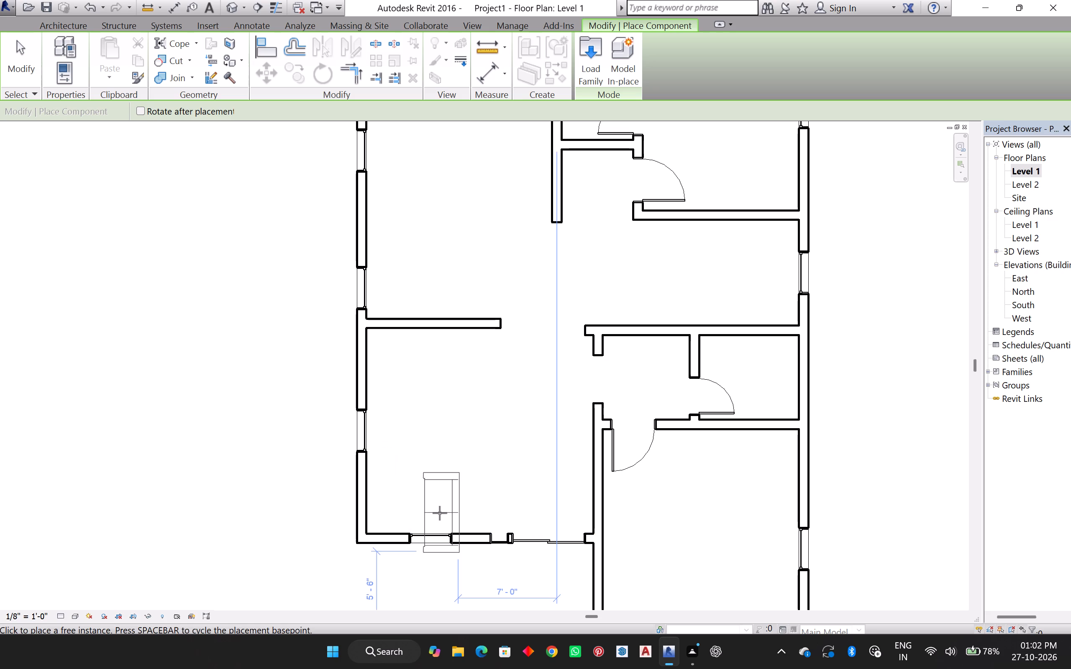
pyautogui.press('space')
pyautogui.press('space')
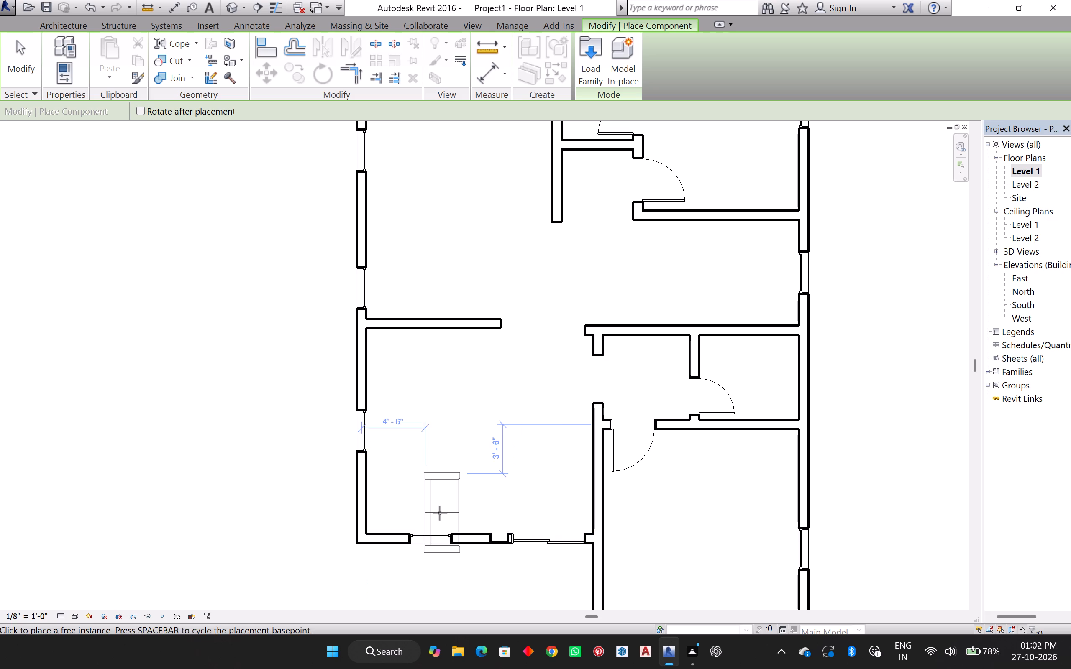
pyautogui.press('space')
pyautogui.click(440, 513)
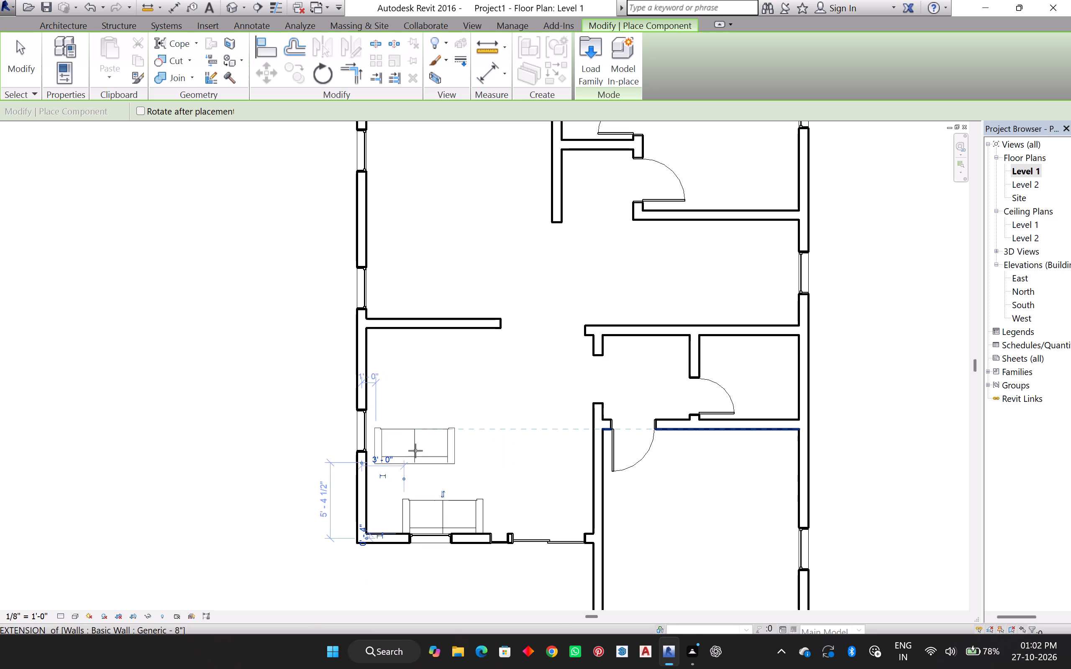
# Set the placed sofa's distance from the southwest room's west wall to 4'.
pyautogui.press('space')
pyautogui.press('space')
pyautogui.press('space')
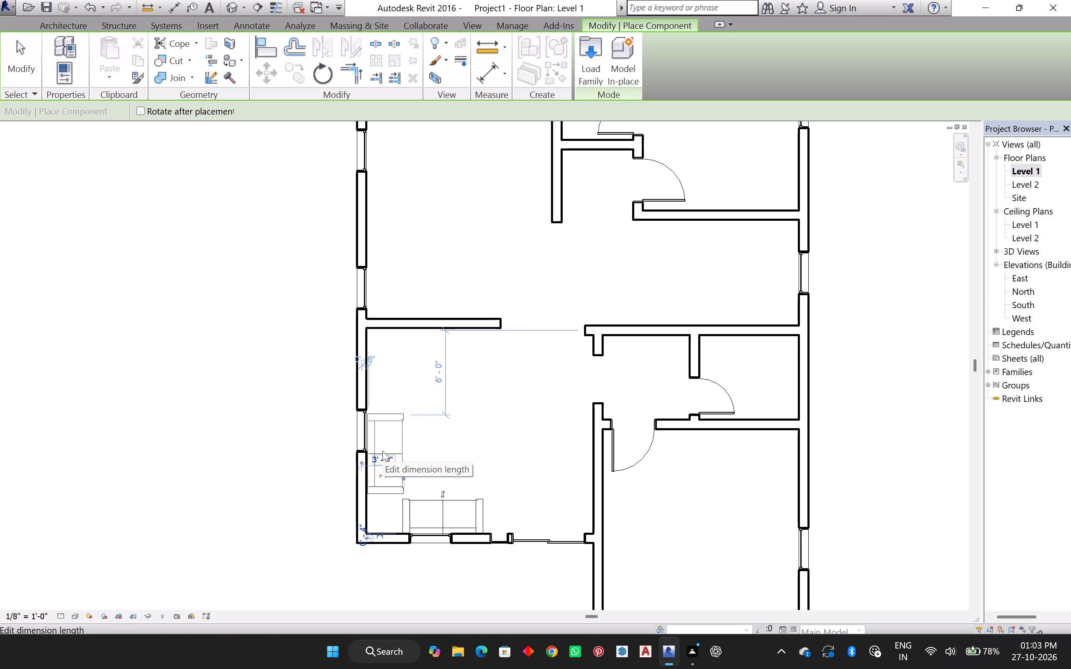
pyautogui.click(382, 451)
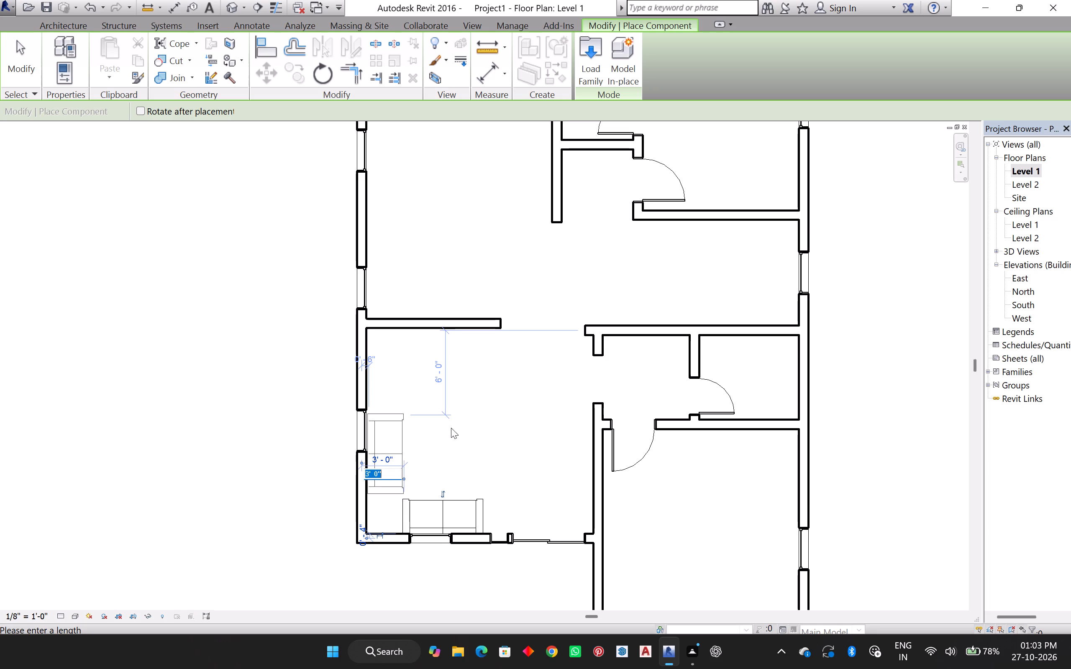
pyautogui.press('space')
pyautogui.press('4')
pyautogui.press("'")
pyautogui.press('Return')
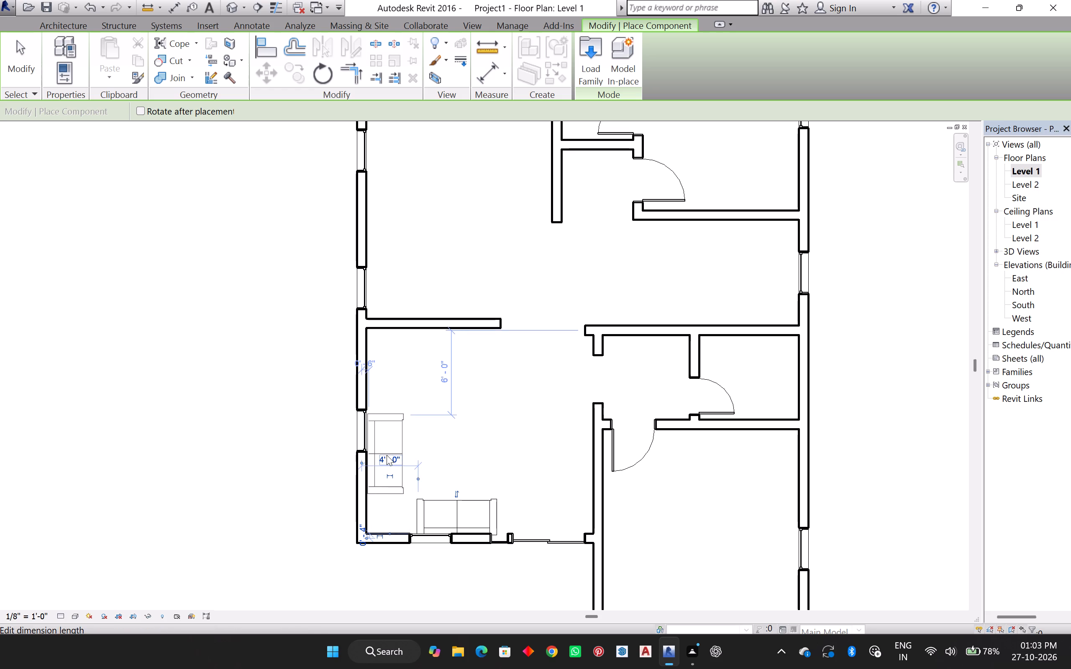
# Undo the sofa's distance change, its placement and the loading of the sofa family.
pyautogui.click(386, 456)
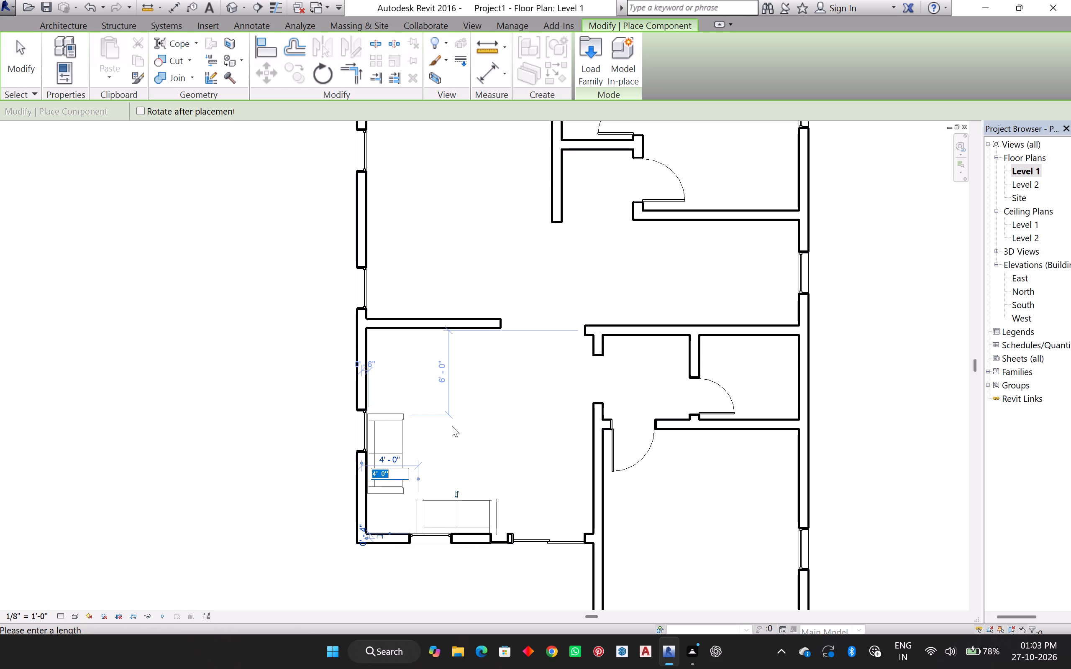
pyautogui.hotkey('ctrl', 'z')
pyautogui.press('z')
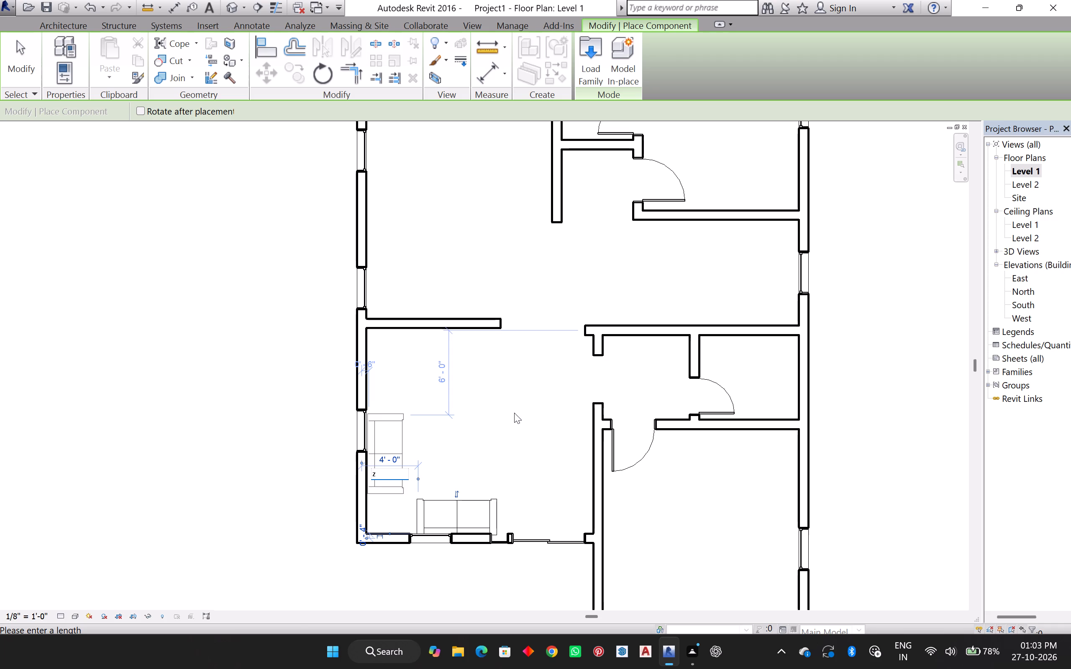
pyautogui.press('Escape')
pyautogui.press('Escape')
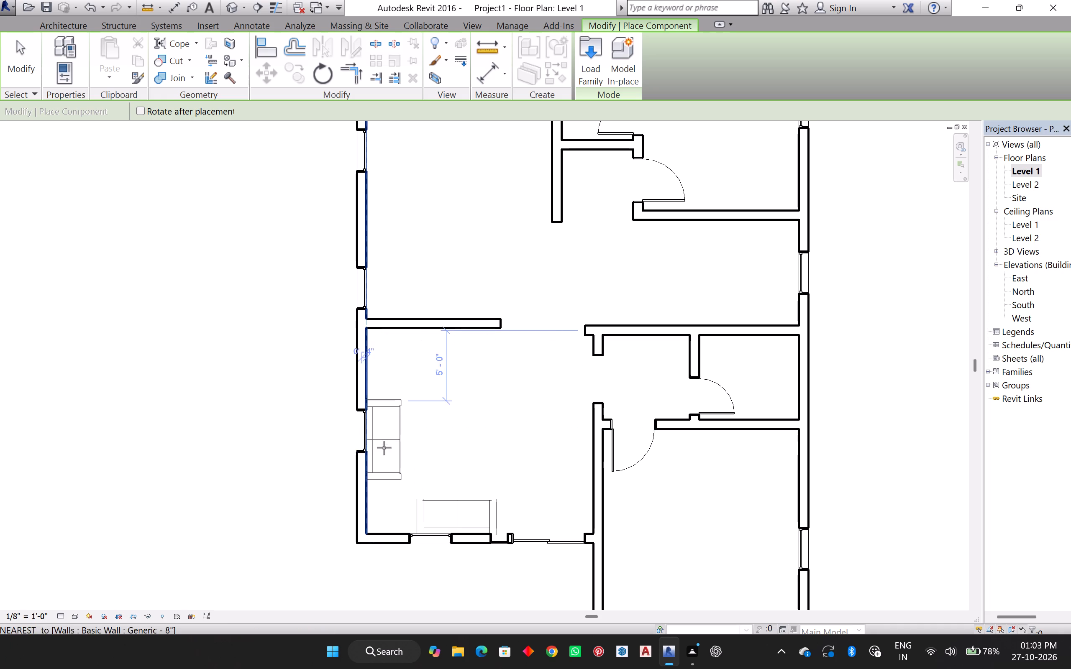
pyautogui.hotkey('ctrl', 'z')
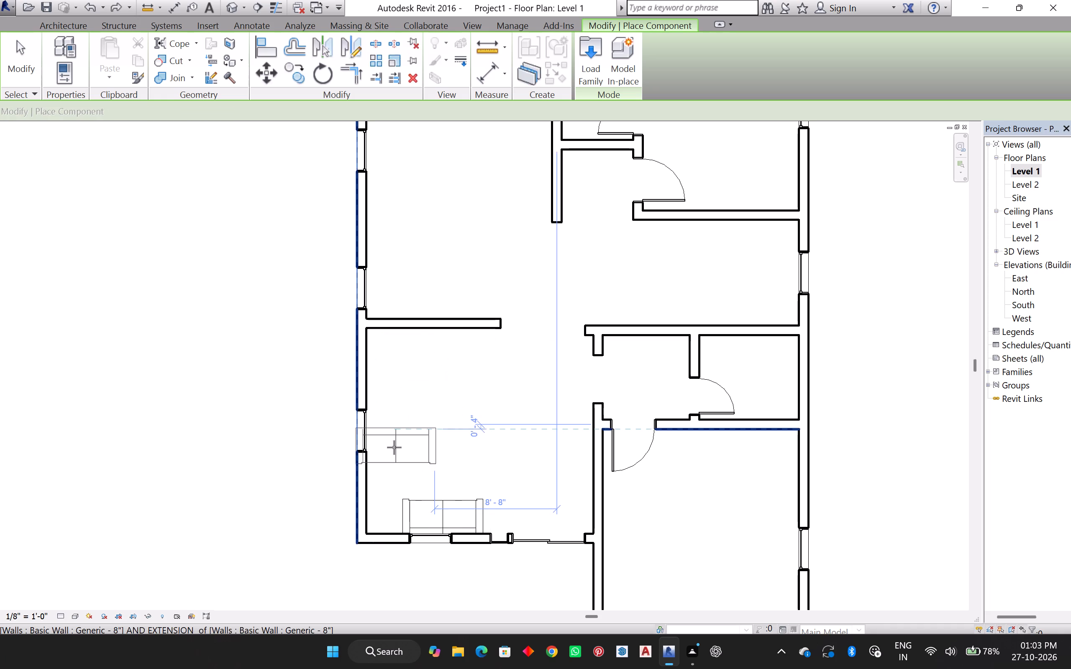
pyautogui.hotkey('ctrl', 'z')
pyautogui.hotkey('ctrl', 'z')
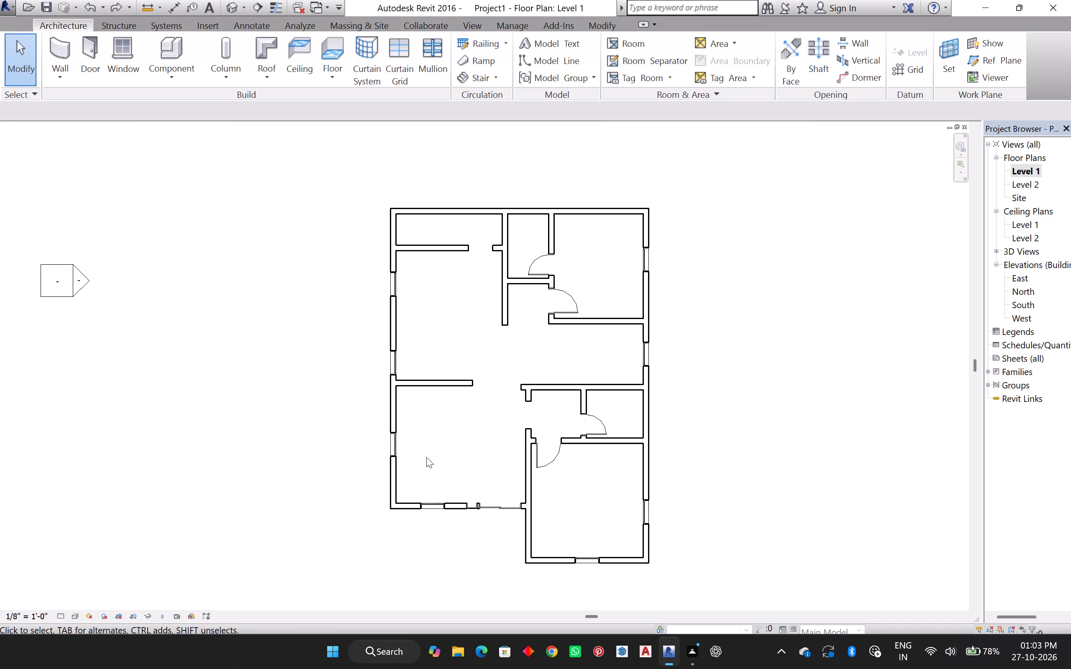
# Start placing a window and open the Windows folder of the US Imperial family library.
pyautogui.scroll(5, 658, 345)
pyautogui.moveTo(700, 394); pyautogui.dragTo(695, 317, button='middle')
pyautogui.scroll(-2, 685, 317)
pyautogui.click(128, 65)
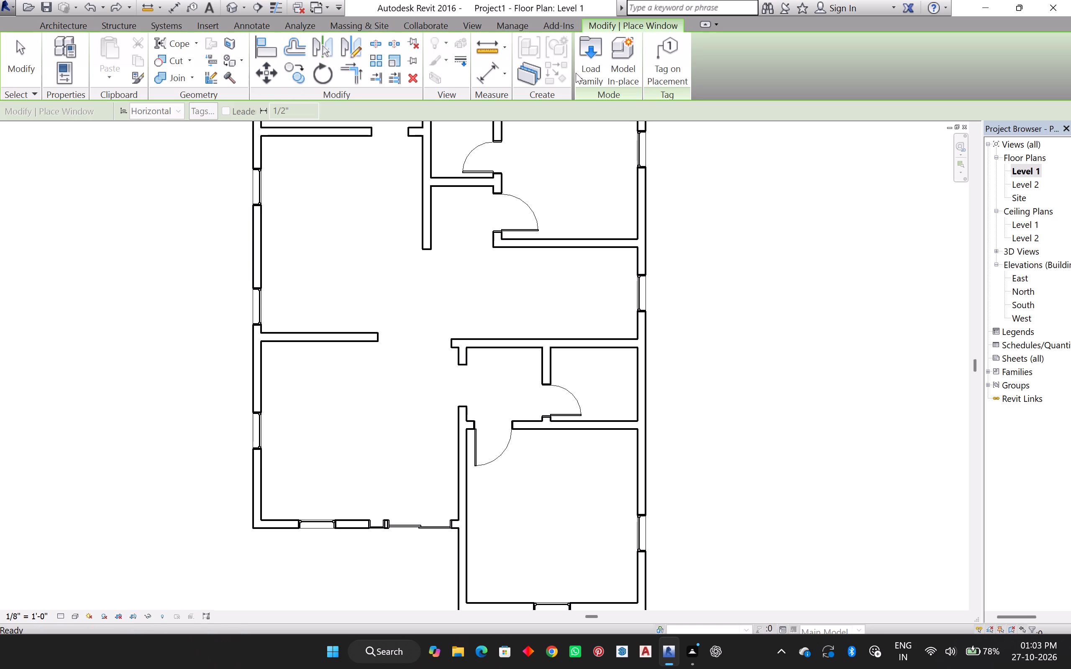
pyautogui.click(592, 74)
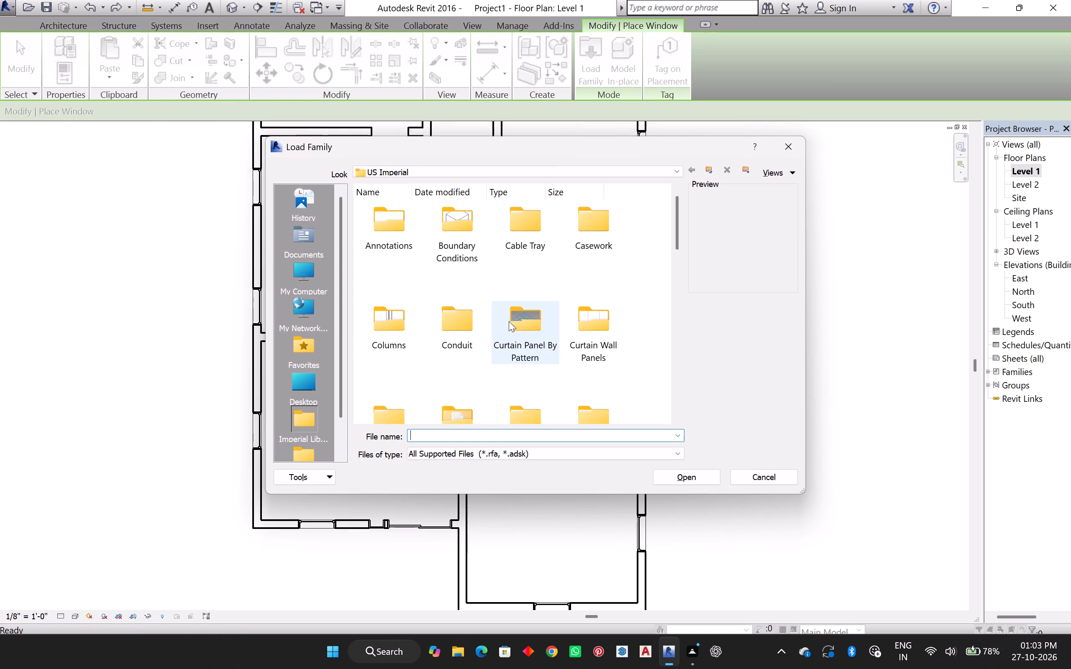
pyautogui.scroll(-1, 530, 327)
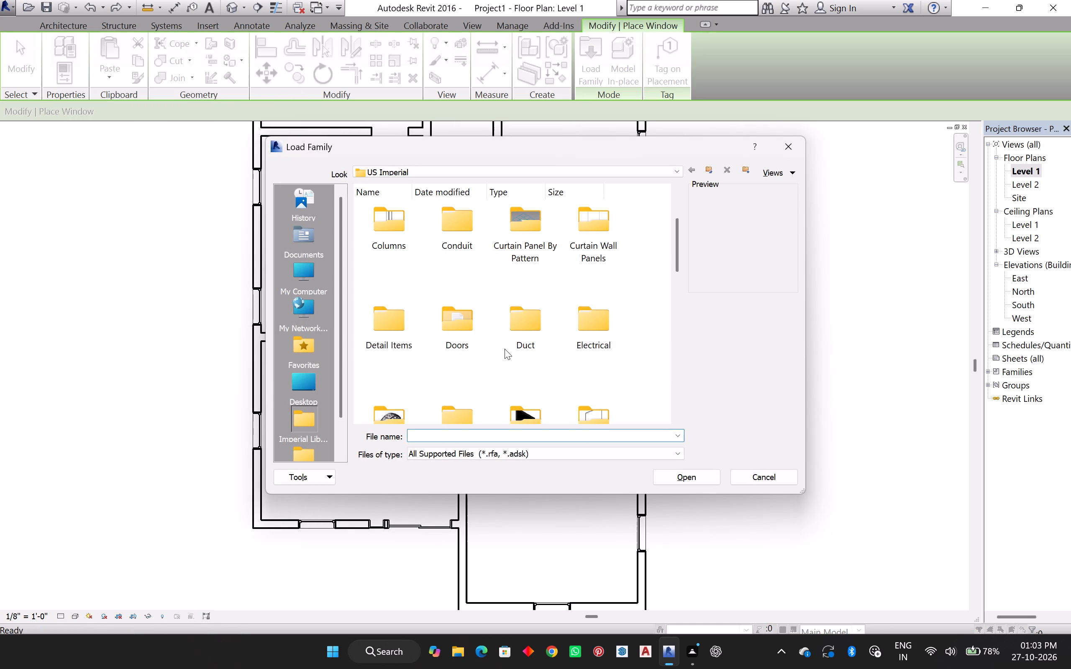
pyautogui.scroll(-4, 521, 280)
pyautogui.scroll(2, 525, 319)
pyautogui.scroll(-12, 525, 319)
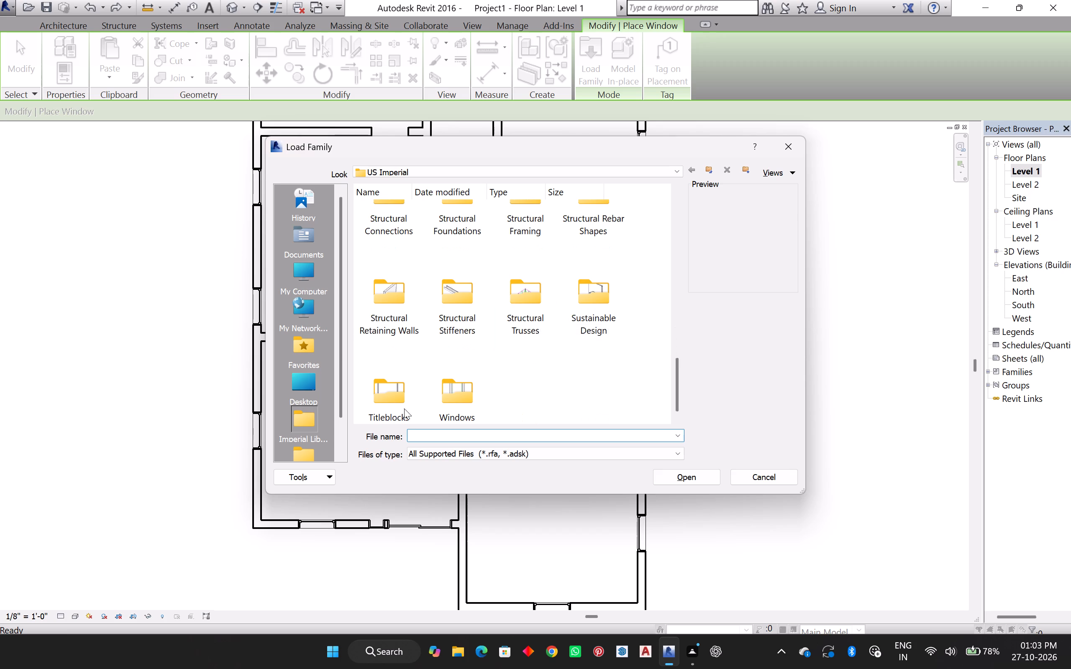
pyautogui.doubleClick(456, 401)
# Load the Transom with Trim window family from the Windows folder.
pyautogui.scroll(-5, 532, 300)
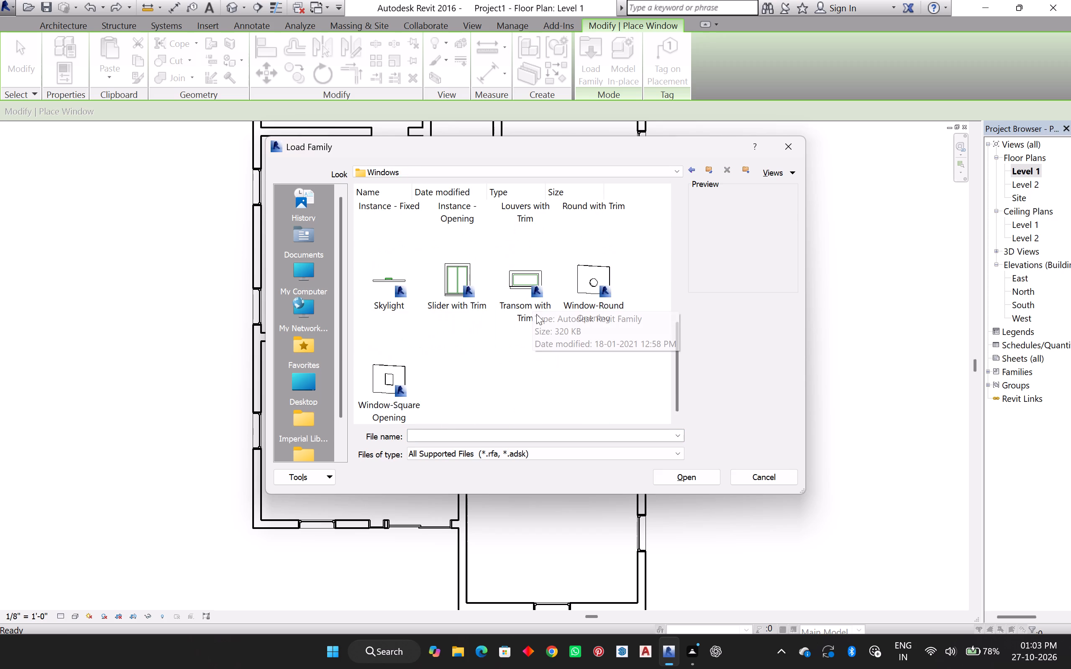
pyautogui.scroll(1, 501, 296)
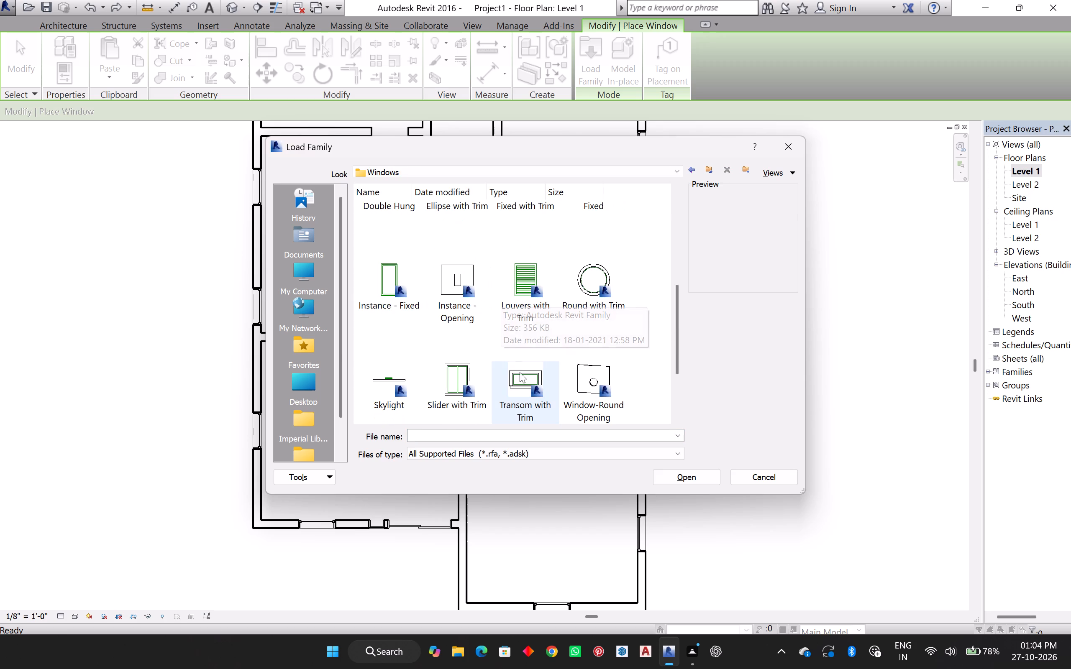
pyautogui.scroll(-1, 508, 337)
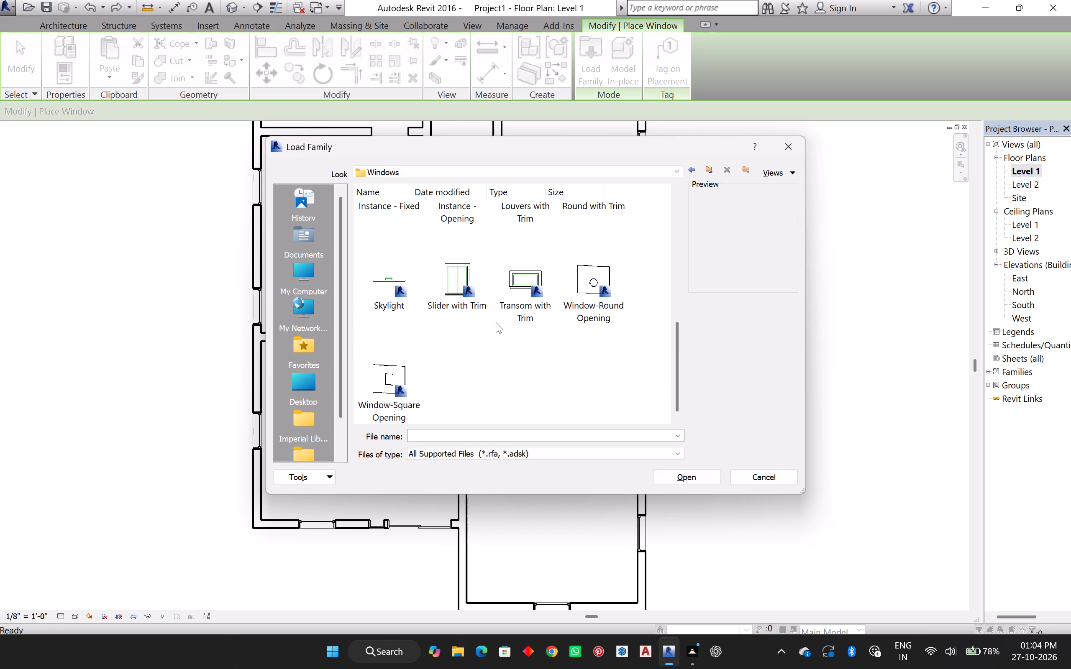
pyautogui.scroll(1, 517, 292)
pyautogui.scroll(1, 448, 291)
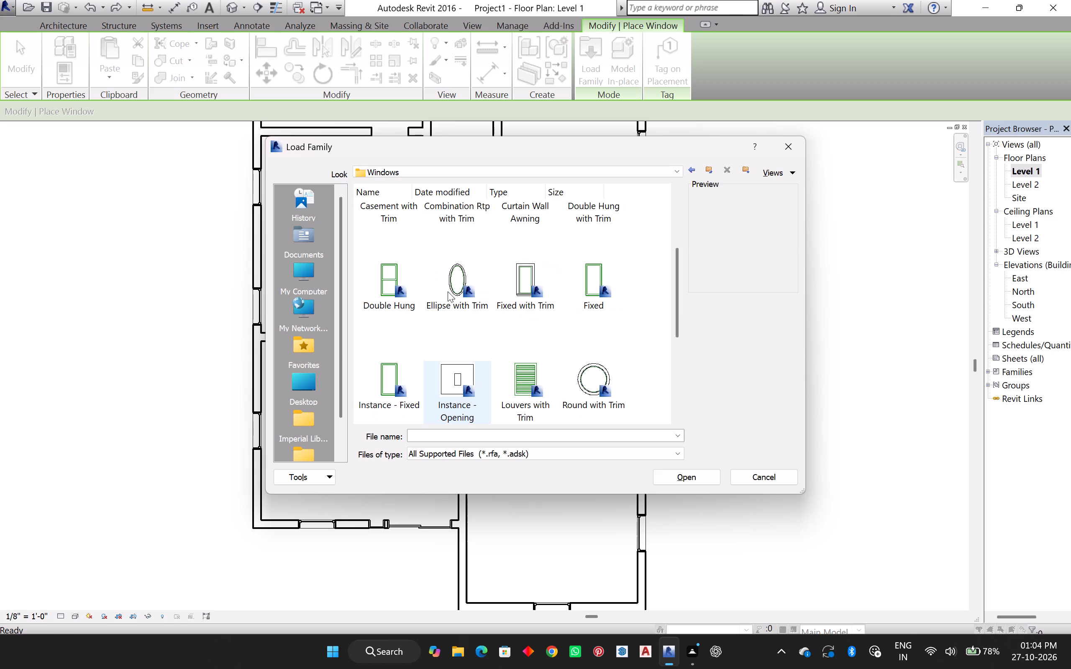
pyautogui.scroll(1, 581, 286)
pyautogui.scroll(1, 453, 291)
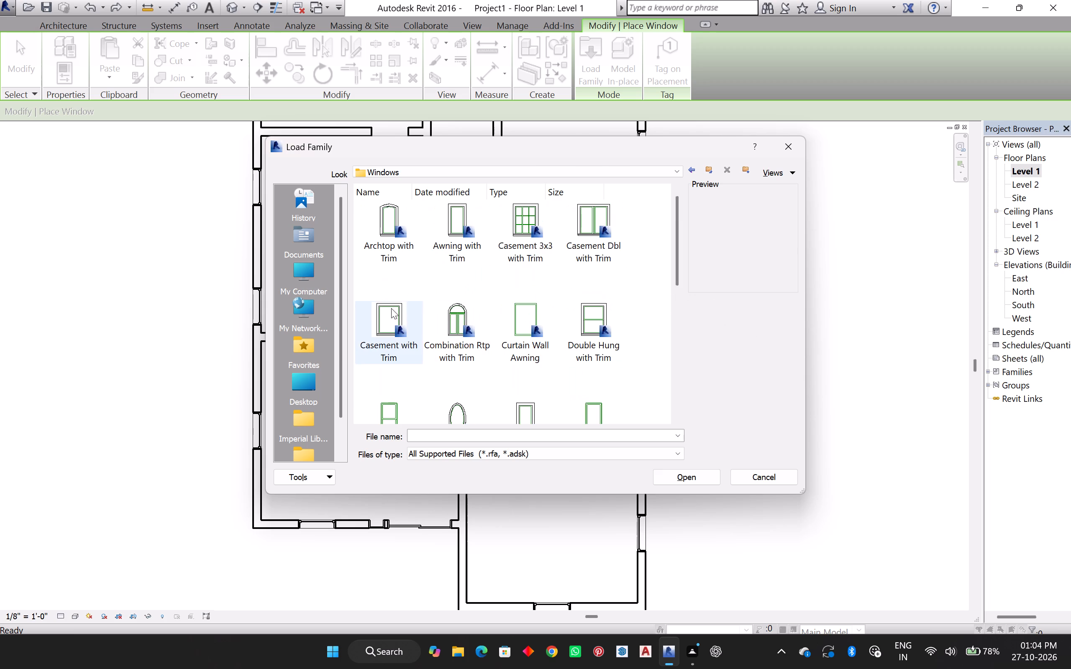
pyautogui.scroll(-4, 443, 309)
pyautogui.click(521, 288)
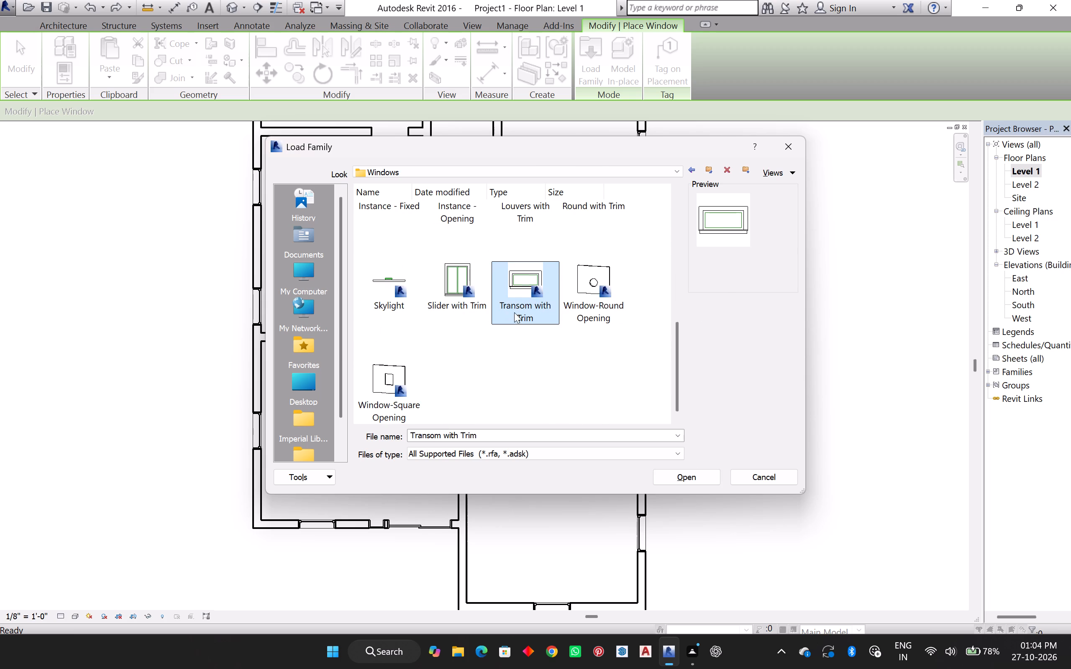
pyautogui.scroll(2, 471, 305)
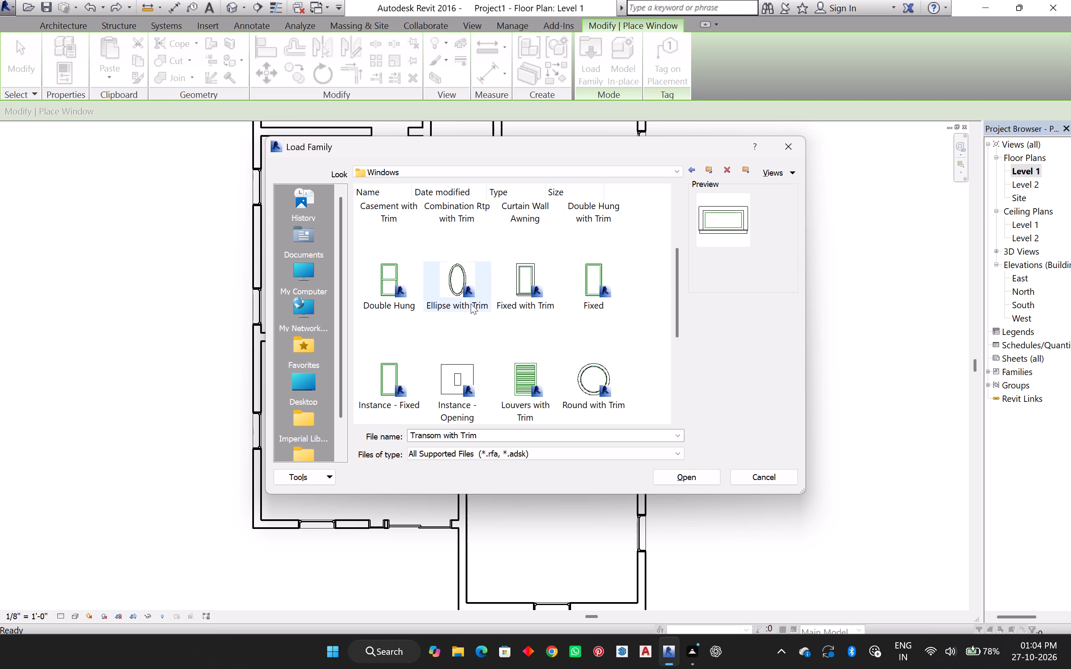
pyautogui.scroll(1, 471, 312)
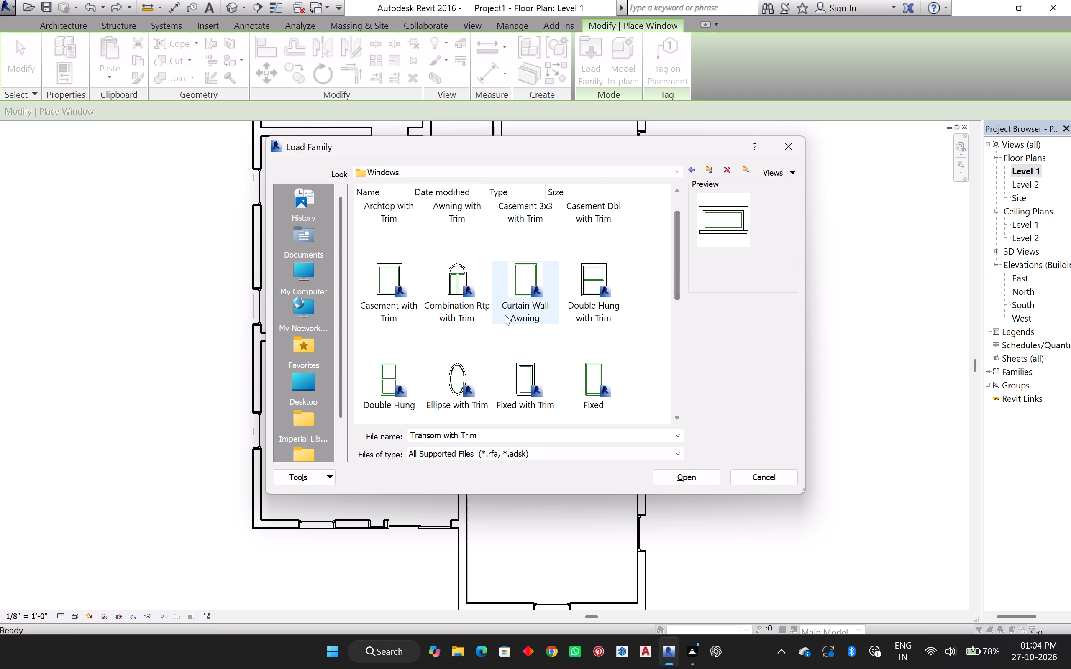
pyautogui.scroll(3, 507, 313)
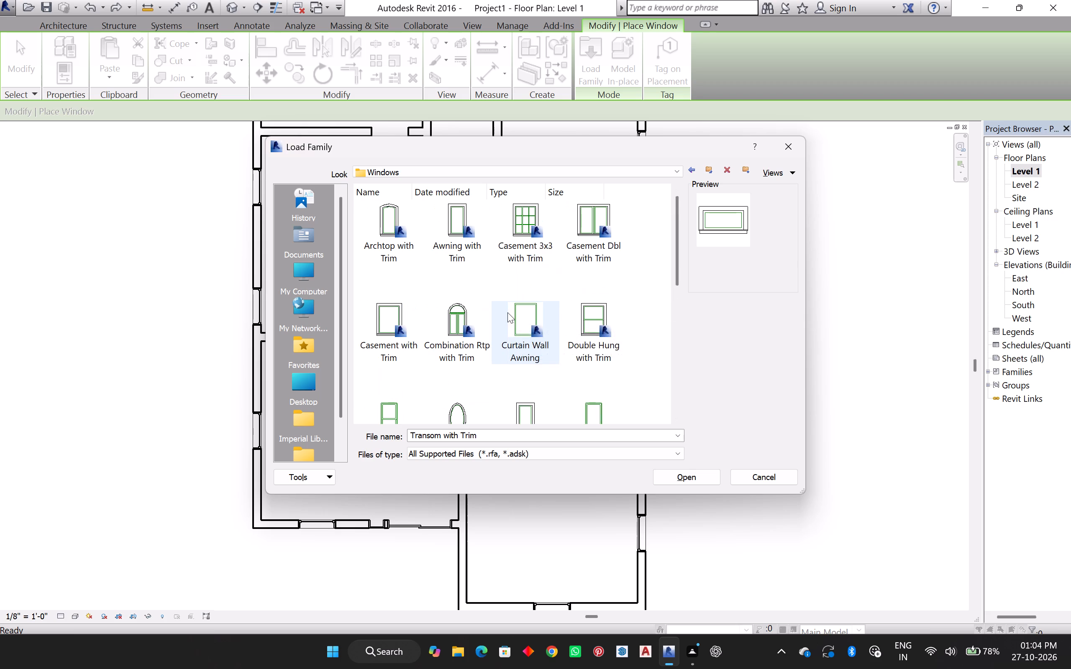
pyautogui.scroll(1, 507, 312)
pyautogui.click(592, 331)
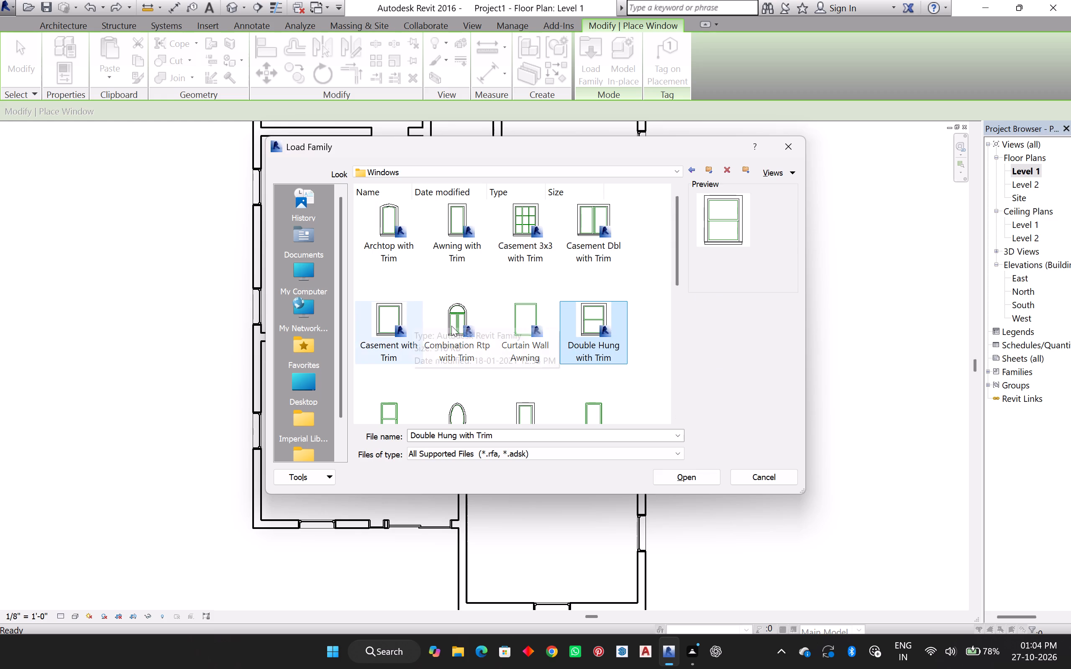
pyautogui.scroll(-5, 534, 357)
pyautogui.click(533, 299)
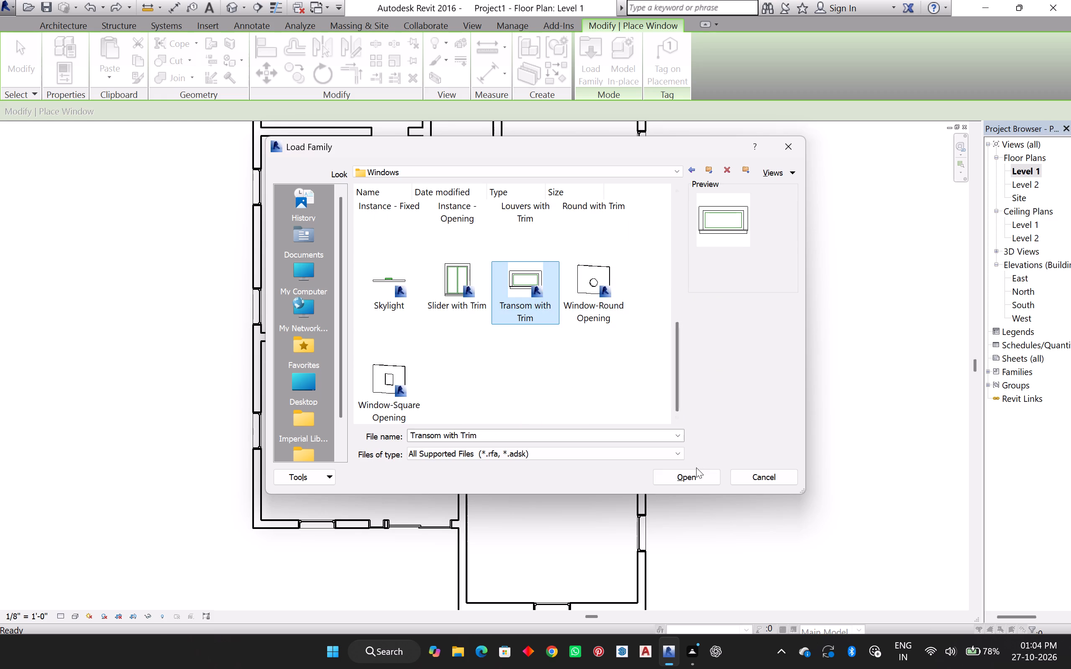
pyautogui.click(694, 477)
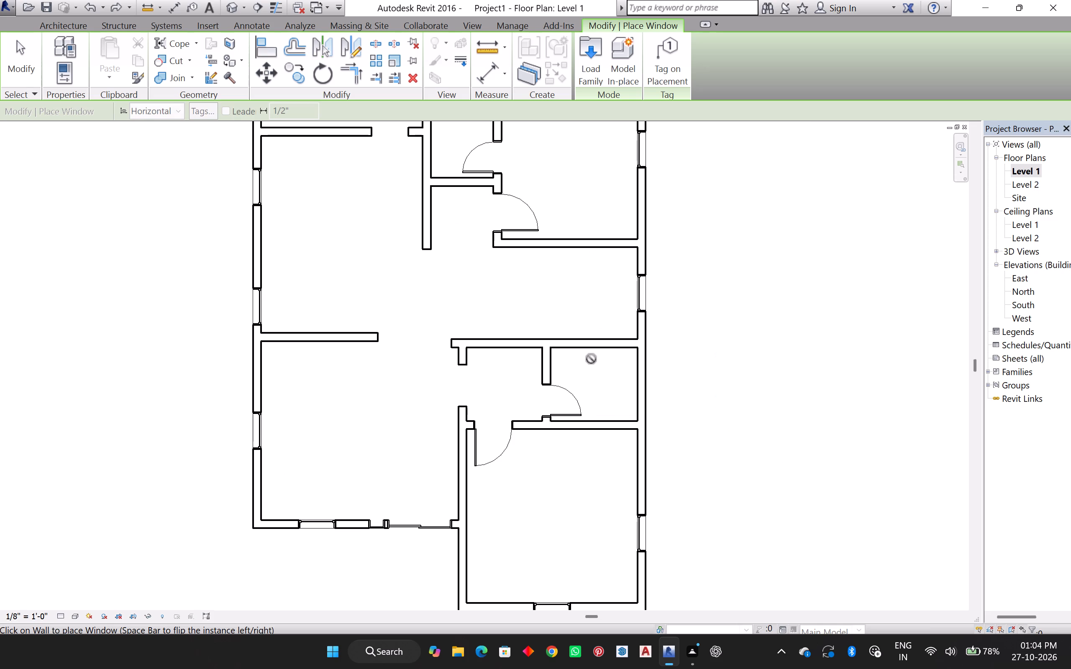
pyautogui.press('Escape')
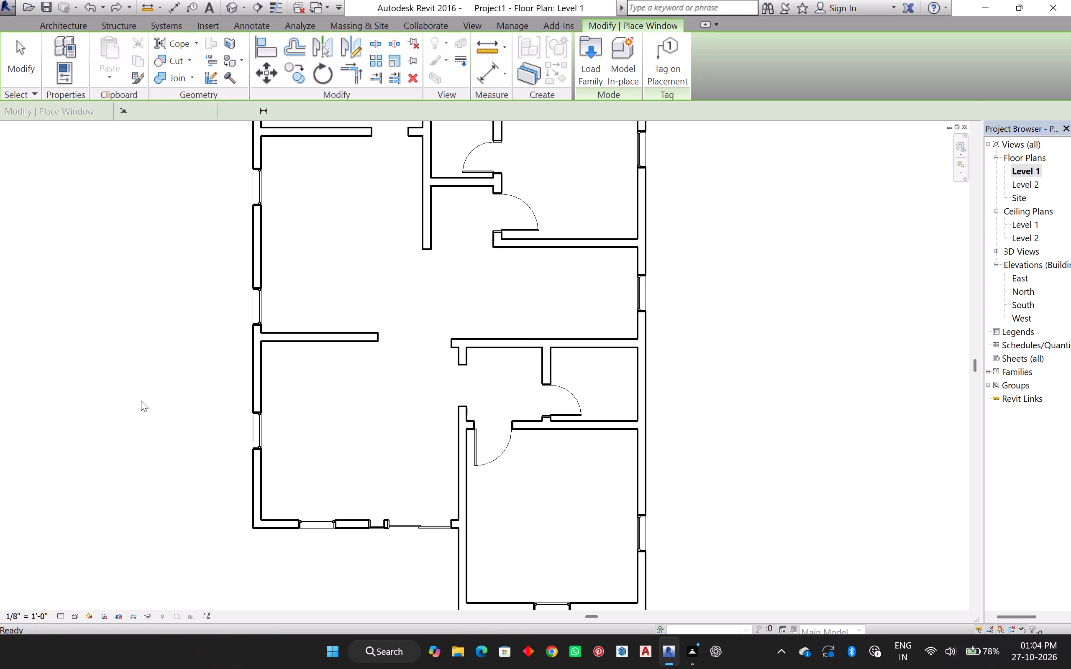
# Show the Properties palette beside the Level 1 plan.
pyautogui.rightClick(142, 326)
pyautogui.rightClick(142, 326)
pyautogui.click(175, 540)
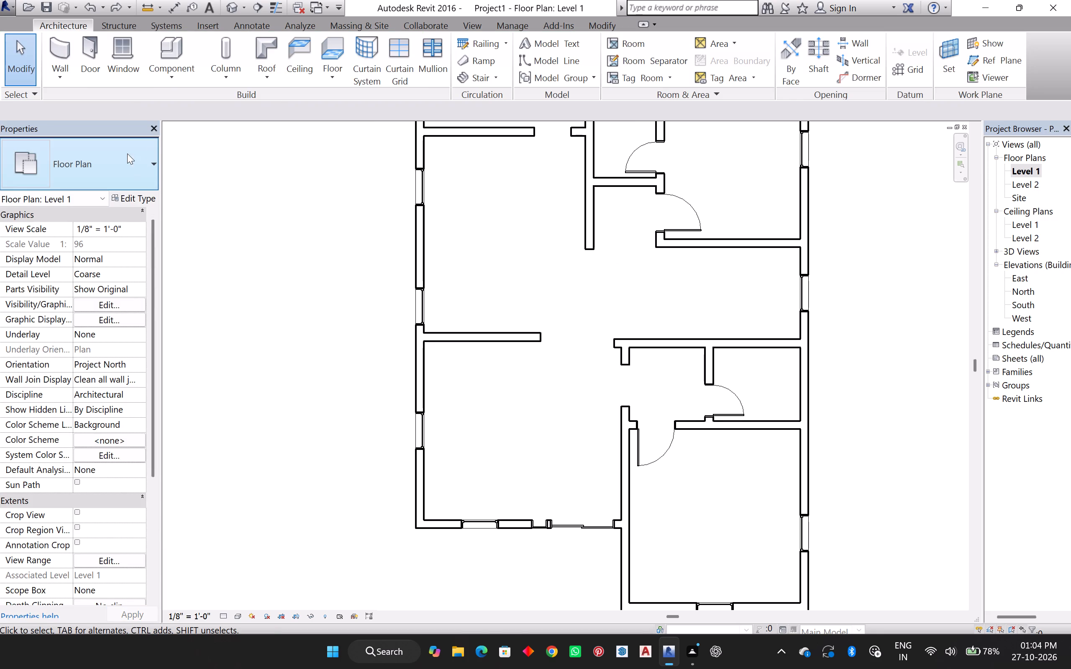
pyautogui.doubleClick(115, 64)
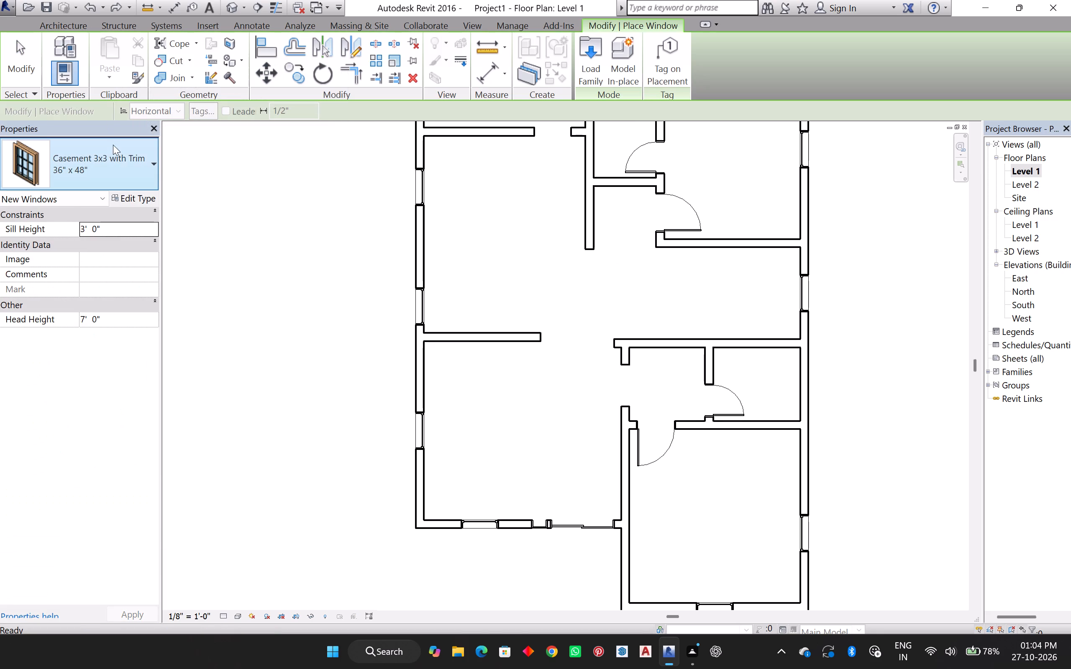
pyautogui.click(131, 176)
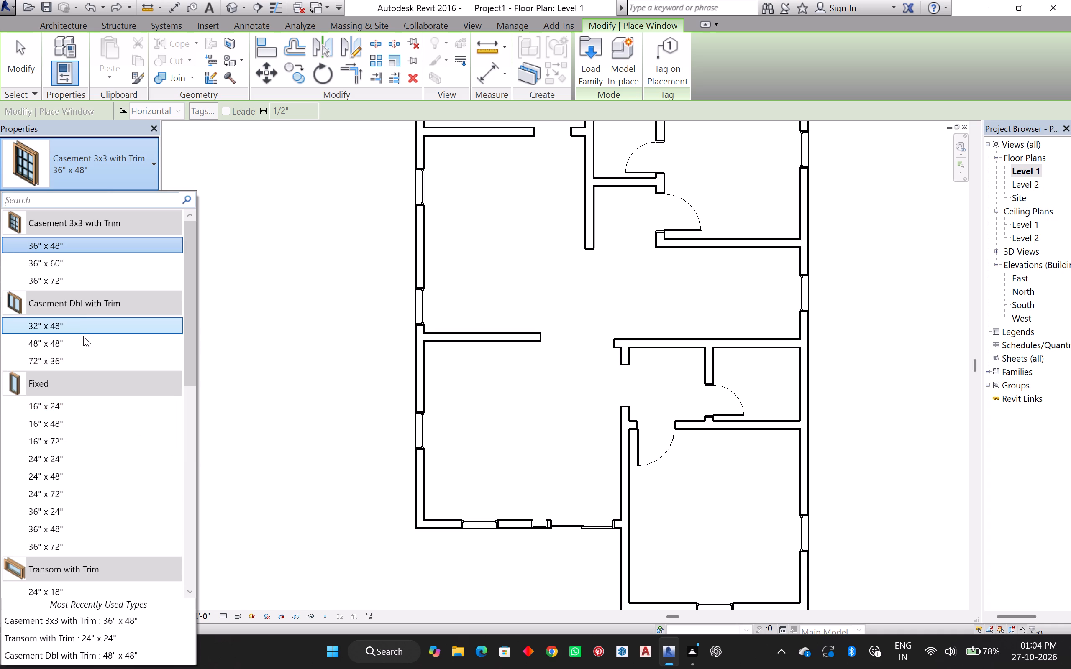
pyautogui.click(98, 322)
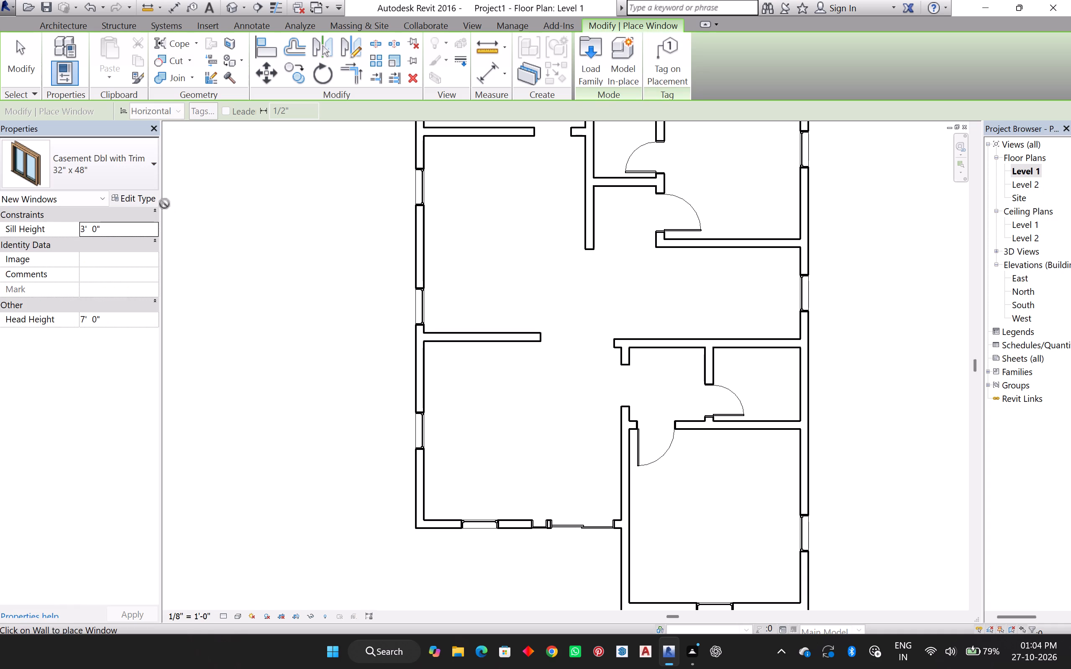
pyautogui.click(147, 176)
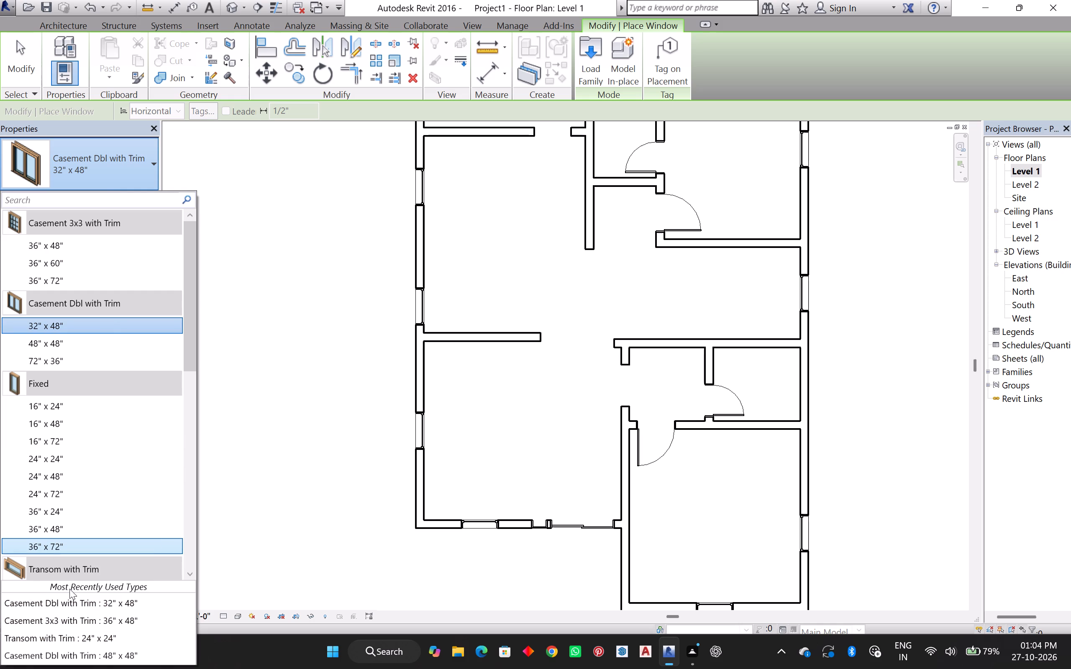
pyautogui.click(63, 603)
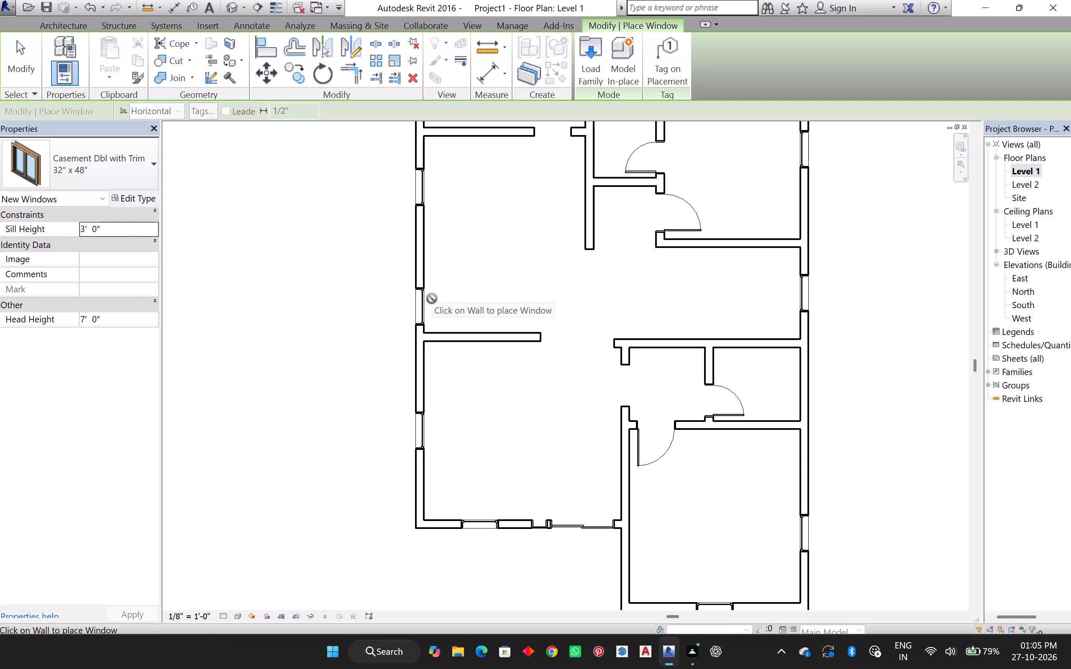
# View the building's walls and windows in the 3D view and return to the Level 1 floor plan.
pyautogui.click(233, 0)
pyautogui.scroll(-4, 461, 362)
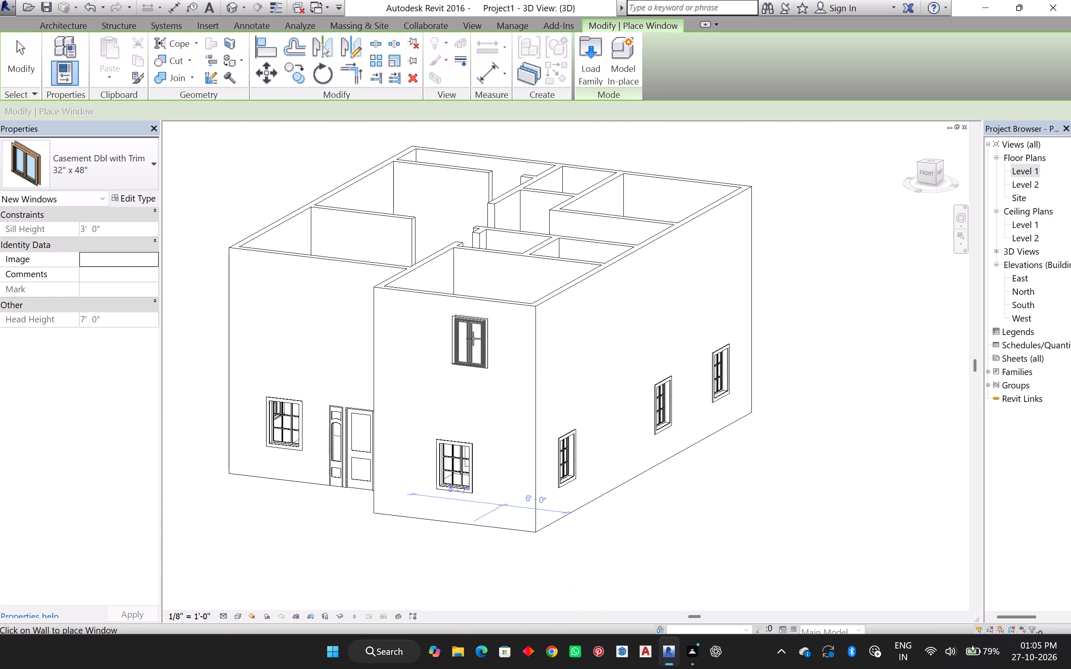
pyautogui.moveTo(474, 340); pyautogui.dragTo(472, 367, button='middle')
pyautogui.keyDown('shift'); pyautogui.moveTo(477, 357); pyautogui.dragTo(454, 472, button='middle'); pyautogui.keyUp('shift')
pyautogui.keyDown('shift'); pyautogui.moveTo(455, 307); pyautogui.dragTo(468, 433, button='middle'); pyautogui.keyUp('shift')
pyautogui.keyDown('shift'); pyautogui.moveTo(442, 434); pyautogui.dragTo(455, 218, button='middle'); pyautogui.keyUp('shift')
pyautogui.middleClick(455, 218)
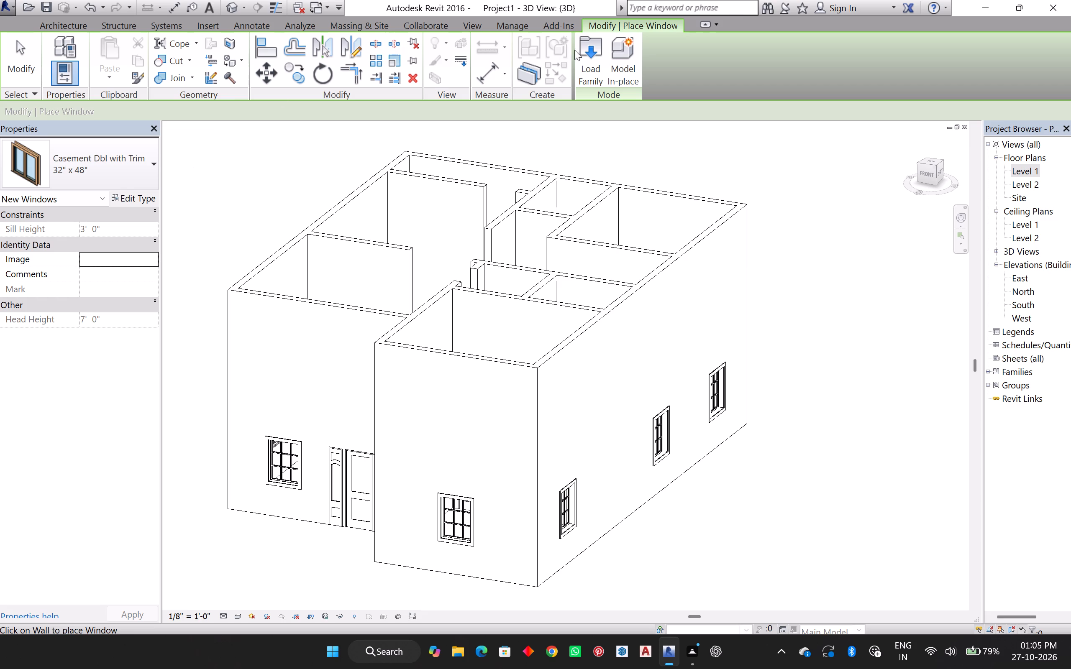
pyautogui.click(1030, 168)
pyautogui.click(1030, 166)
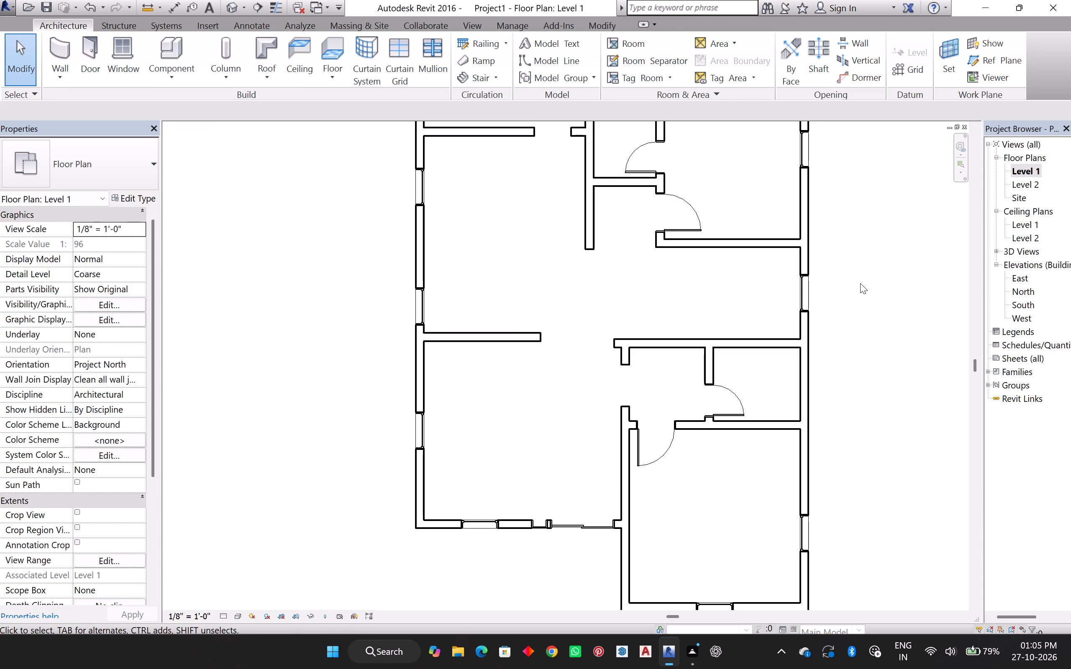
# Place a 24" x 18" Transom with Trim window in the small east room's east wall, 3'-4" from each adjoining wall's centerline.
pyautogui.moveTo(860, 283); pyautogui.dragTo(758, 271, button='middle')
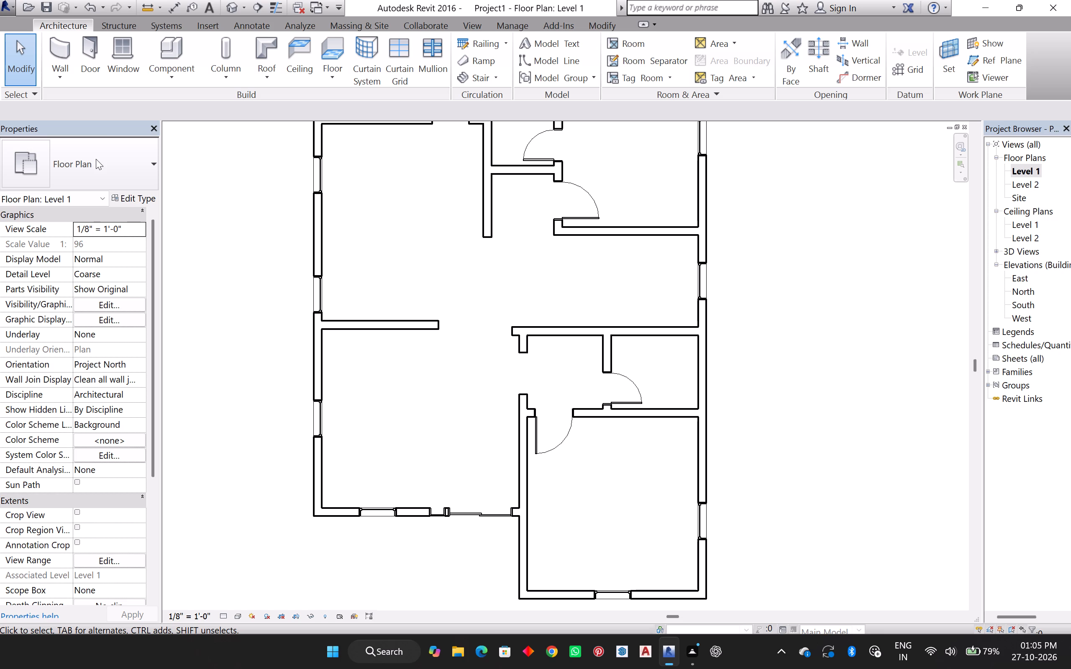
pyautogui.click(110, 54)
pyautogui.click(124, 159)
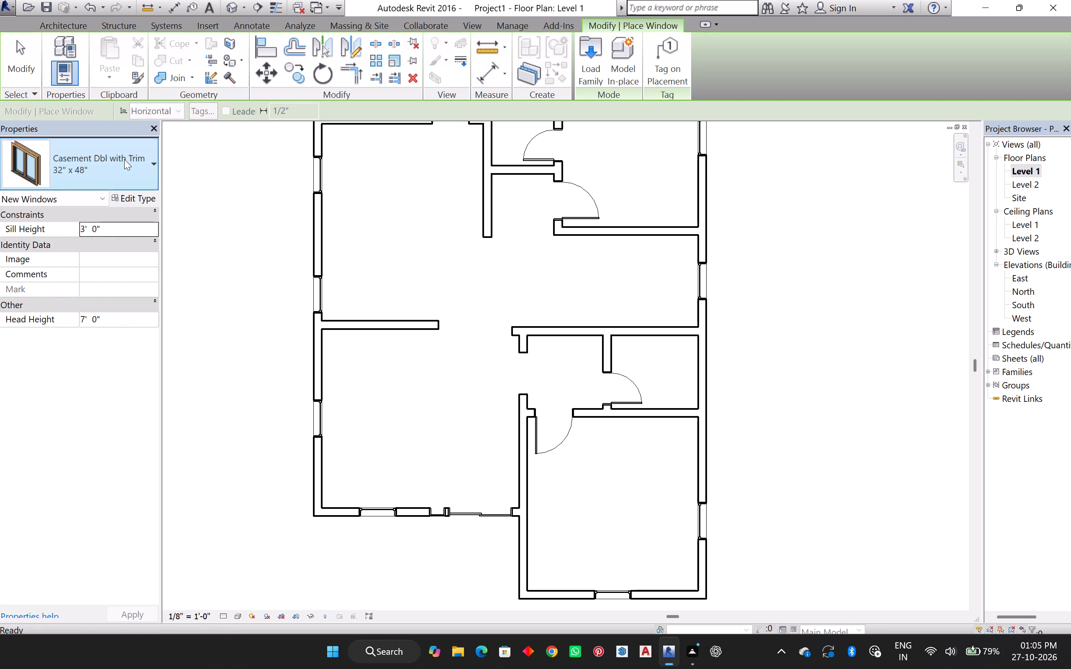
pyautogui.scroll(-4, 105, 561)
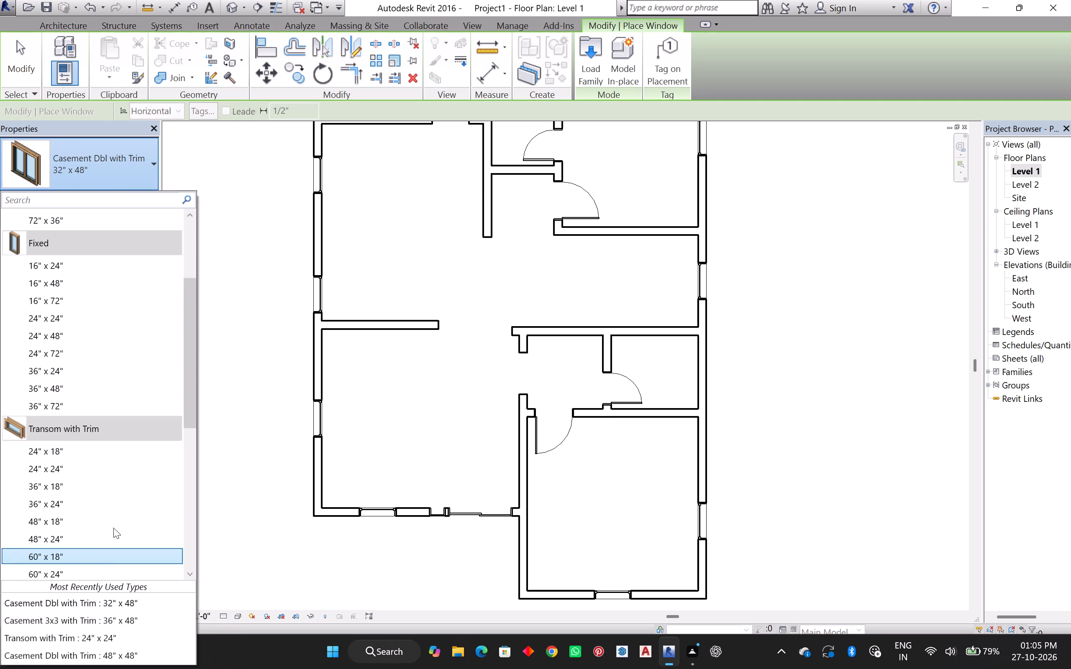
pyautogui.scroll(-3, 119, 447)
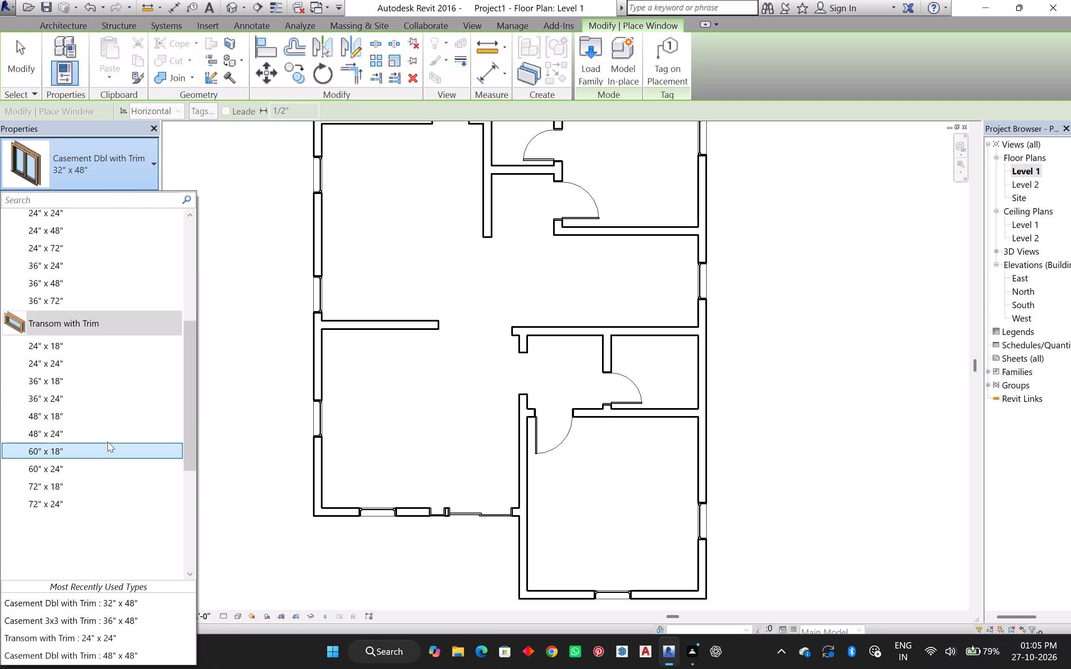
pyautogui.click(95, 350)
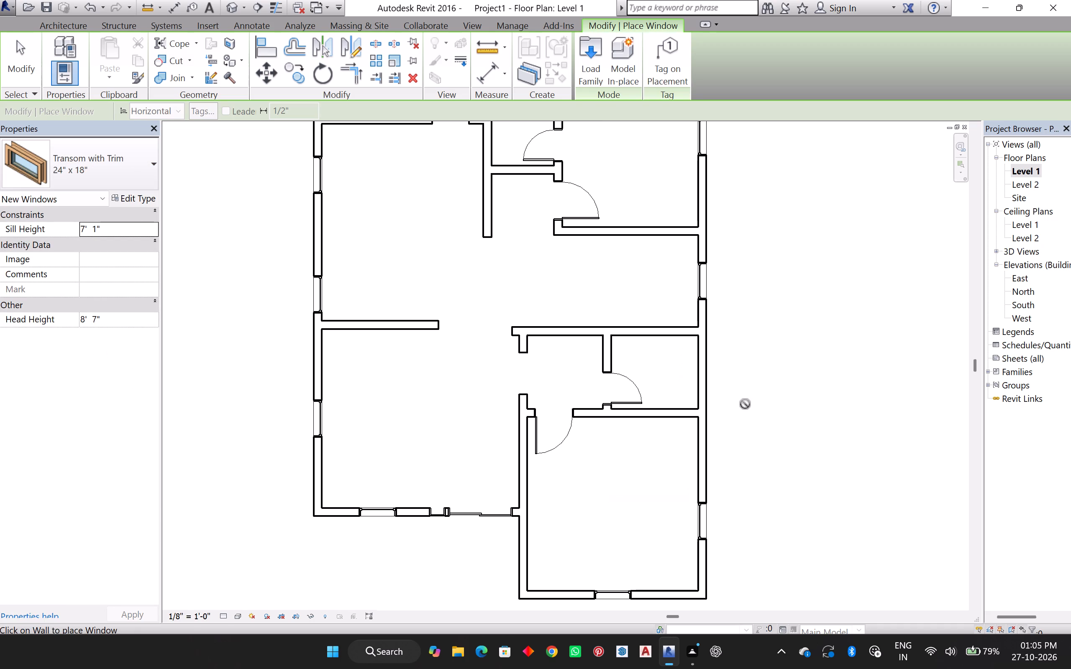
pyautogui.click(699, 374)
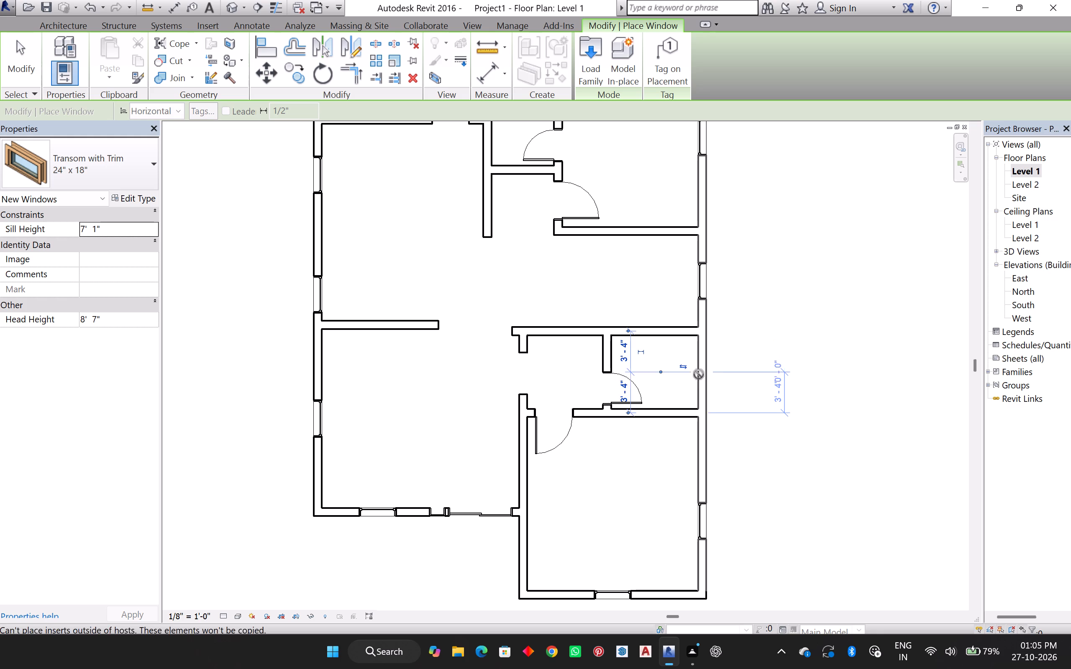
# Examine the placed transom window on the east exterior wall in the 3D view.
pyautogui.click(228, 10)
pyautogui.scroll(7, 612, 461)
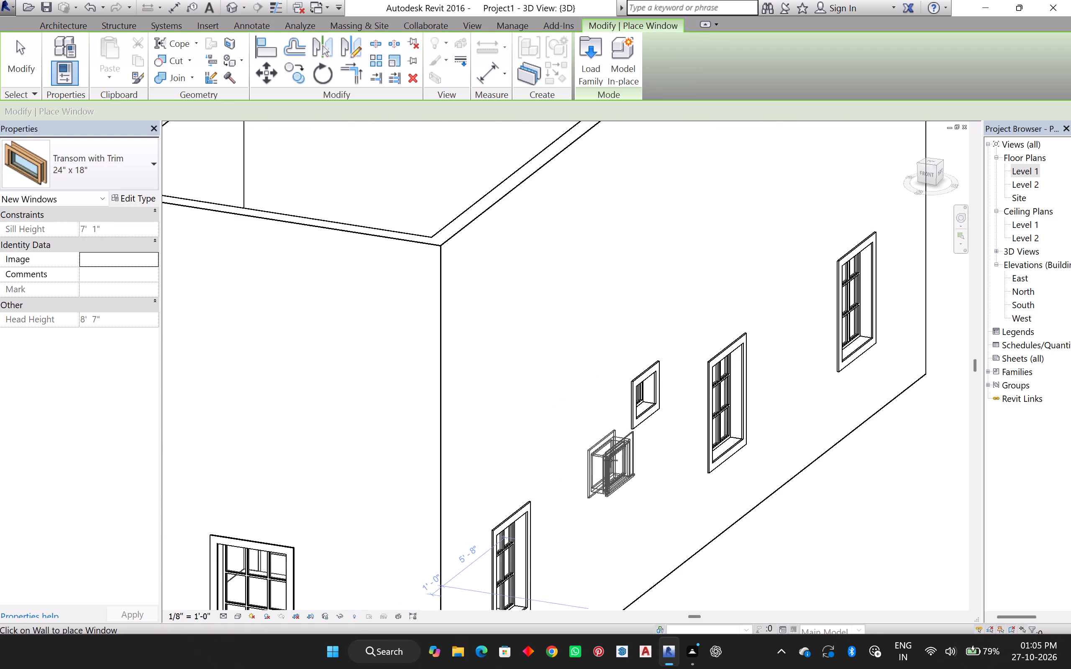
pyautogui.moveTo(668, 475); pyautogui.dragTo(645, 450, button='middle')
pyautogui.scroll(1, 660, 472)
pyautogui.middleClick(645, 452)
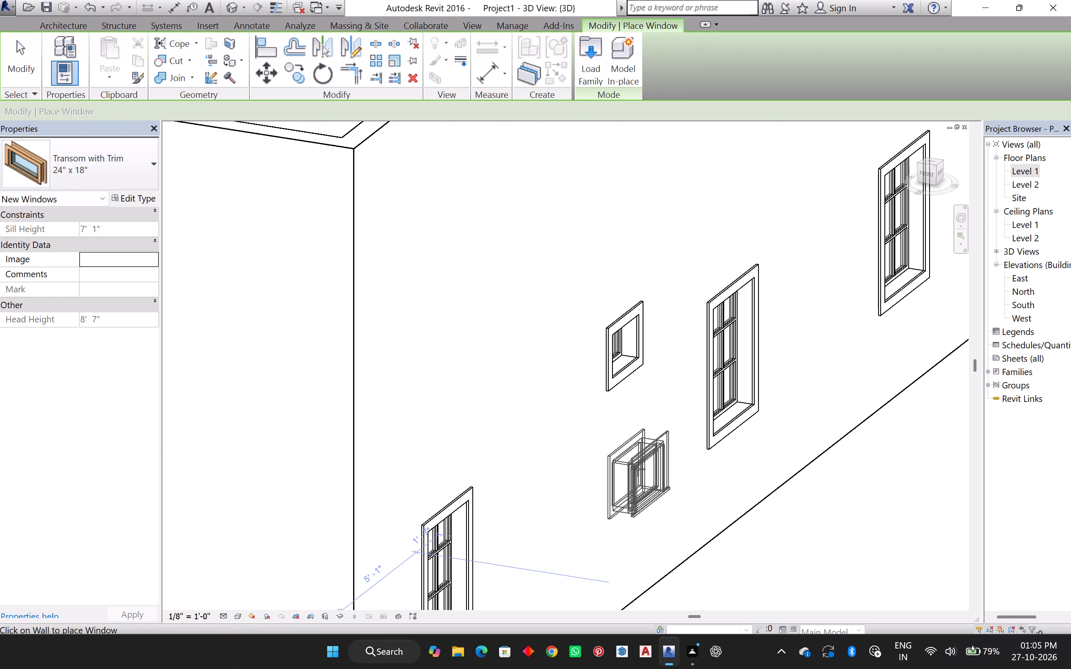
# Examine the transom window's height and position relative to the casement windows on the east exterior wall in the 3D view.
pyautogui.moveTo(651, 459); pyautogui.dragTo(702, 478, button='middle')
pyautogui.keyDown('shift'); pyautogui.moveTo(705, 480); pyautogui.dragTo(641, 473, button='middle'); pyautogui.keyUp('shift')
pyautogui.keyDown('shift'); pyautogui.moveTo(733, 282); pyautogui.dragTo(653, 345, button='middle'); pyautogui.keyUp('shift')
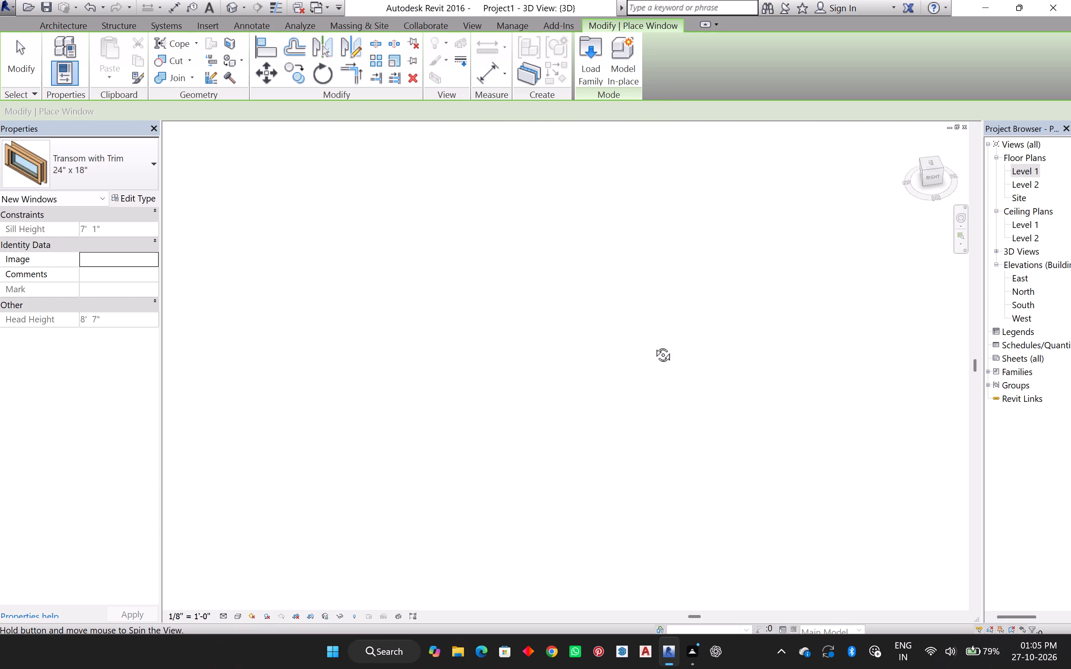
pyautogui.keyDown('shift'); pyautogui.moveTo(653, 345); pyautogui.dragTo(687, 196, button='middle'); pyautogui.keyUp('shift')
pyautogui.moveTo(837, 306); pyautogui.dragTo(194, 373, button='middle')
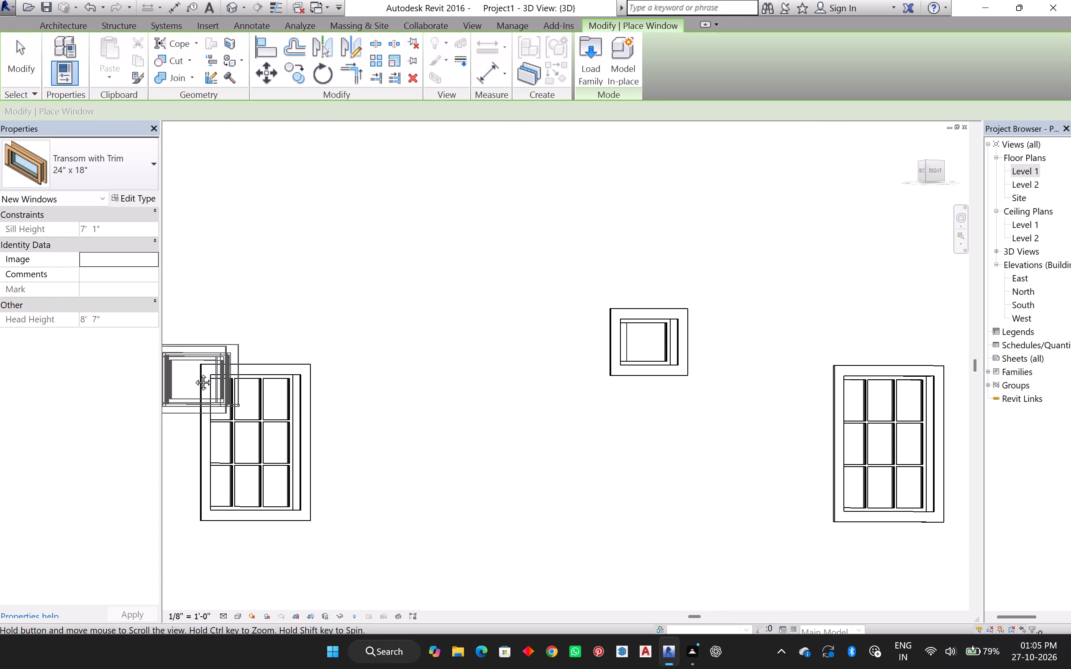
pyautogui.moveTo(194, 373); pyautogui.dragTo(220, 383, button='middle')
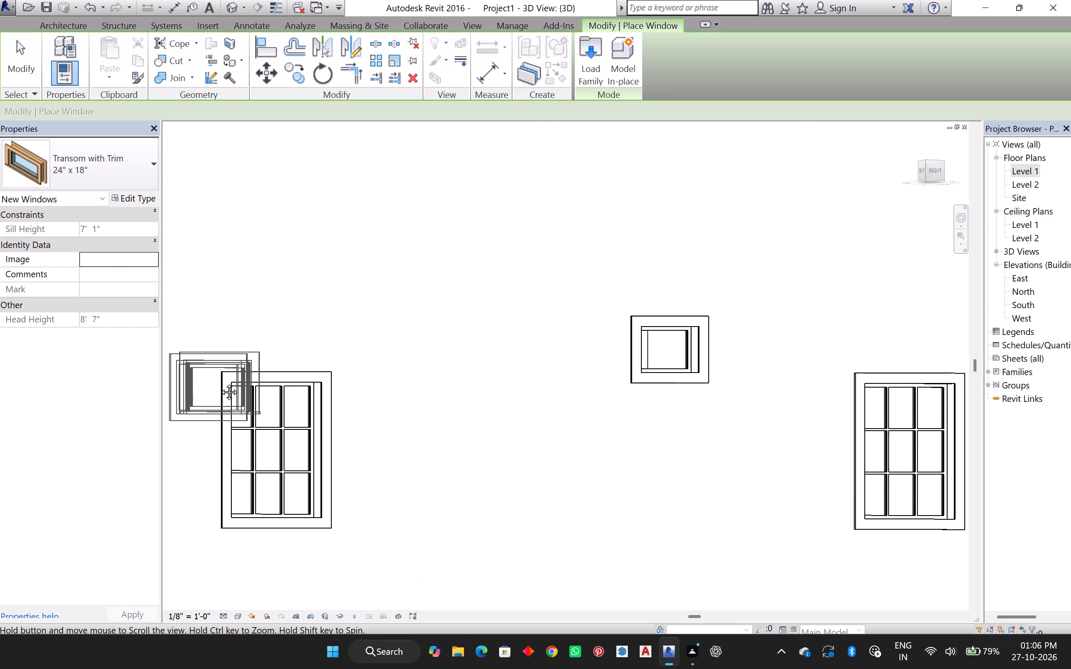
pyautogui.moveTo(220, 383); pyautogui.dragTo(323, 335, button='middle')
pyautogui.moveTo(352, 352); pyautogui.dragTo(347, 305, button='middle')
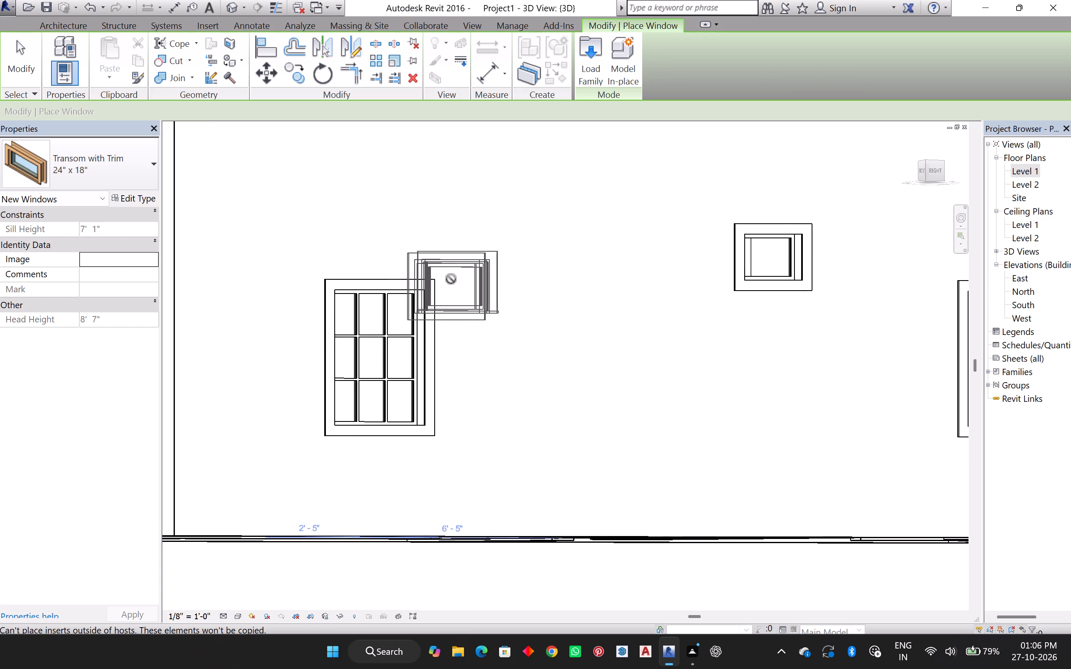
pyautogui.moveTo(451, 280); pyautogui.dragTo(431, 304, button='middle')
pyautogui.middleClick(431, 304)
pyautogui.scroll(-3, 431, 305)
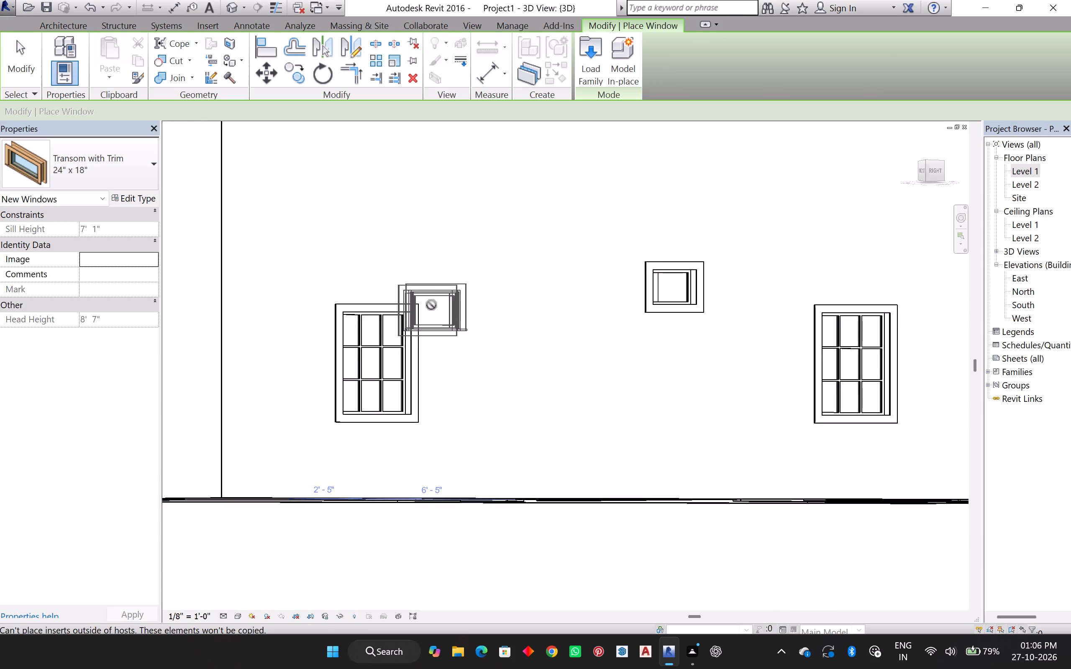
pyautogui.scroll(-8, 431, 305)
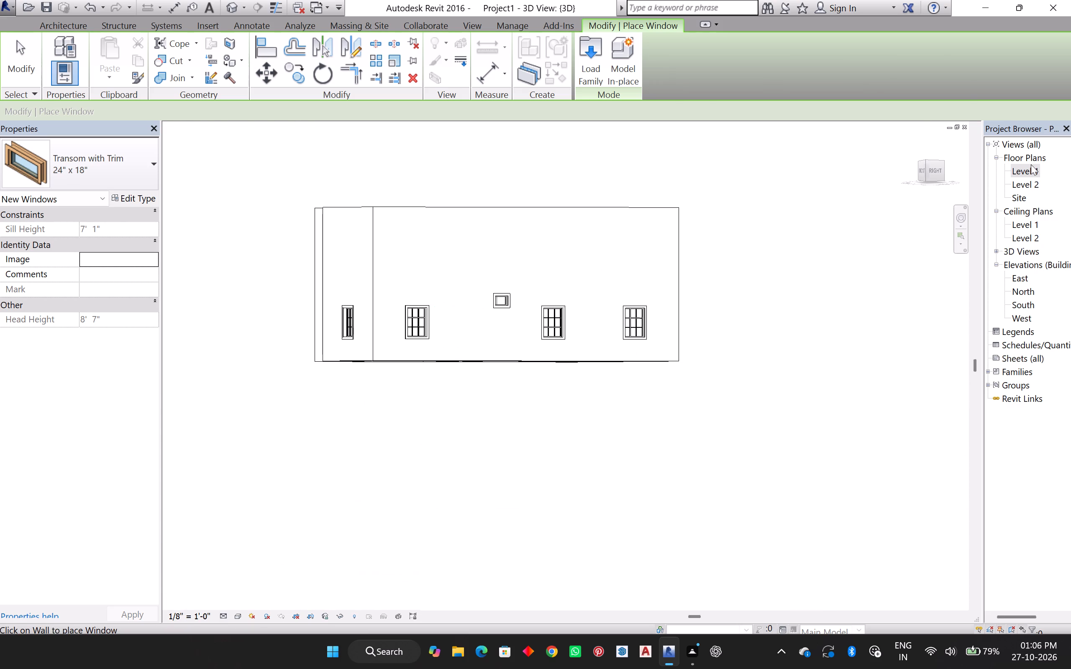
# On the Level 1 plan, place a 24" x 18" Transom with Trim window in the small north room's north wall, 2'-10 1/2" from each adjoining wall.
pyautogui.doubleClick(1029, 169)
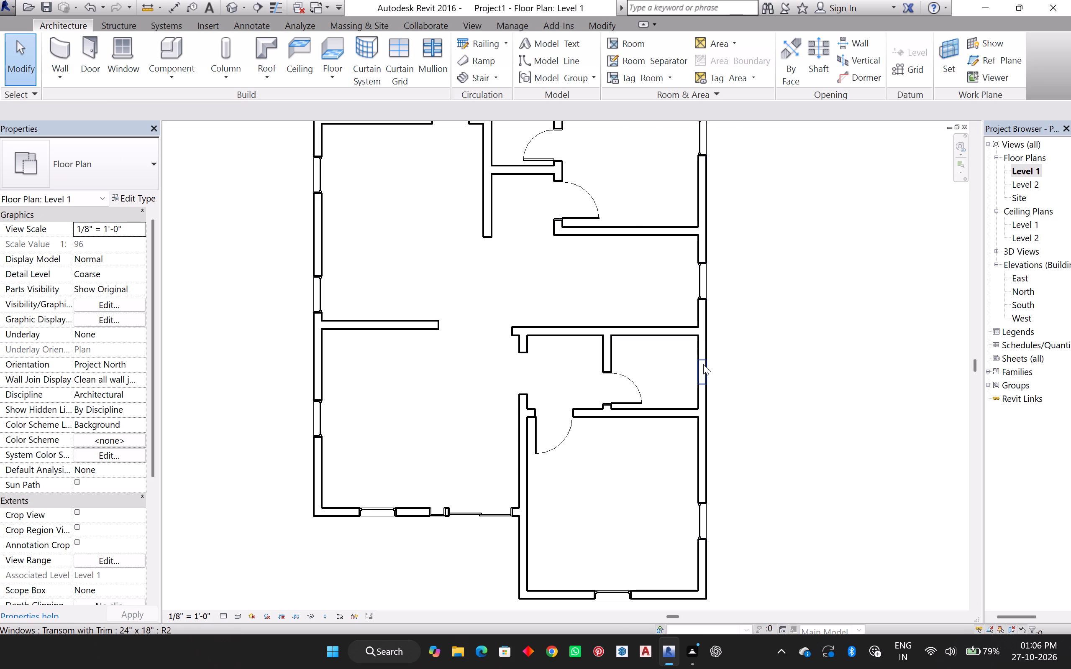
pyautogui.moveTo(565, 258); pyautogui.dragTo(572, 376, button='middle')
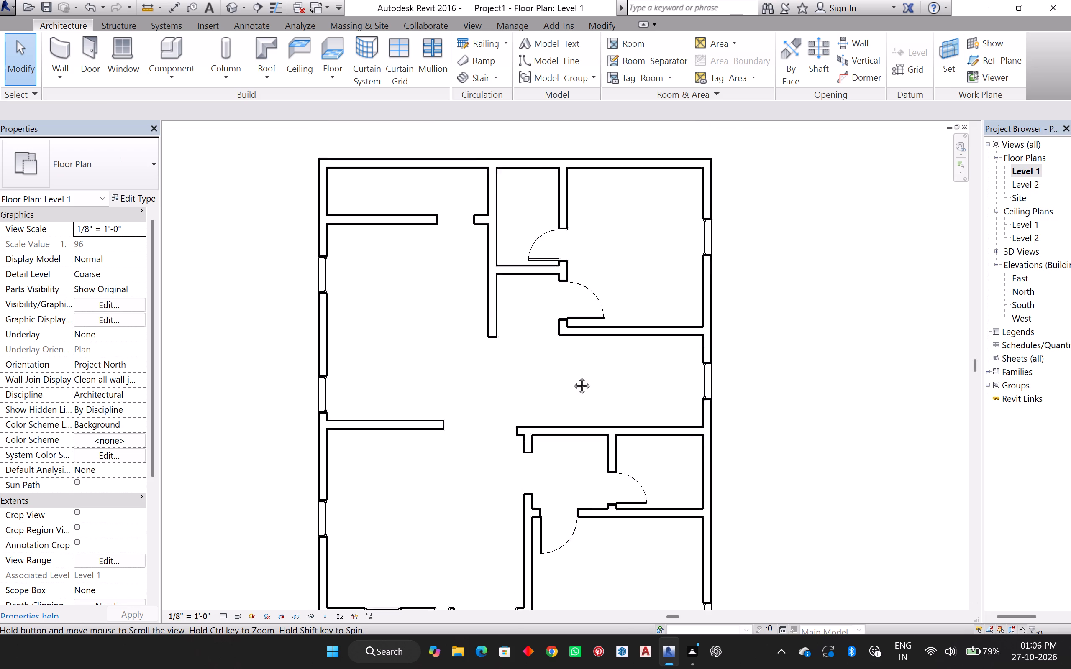
pyautogui.moveTo(572, 376); pyautogui.dragTo(587, 449, button='middle')
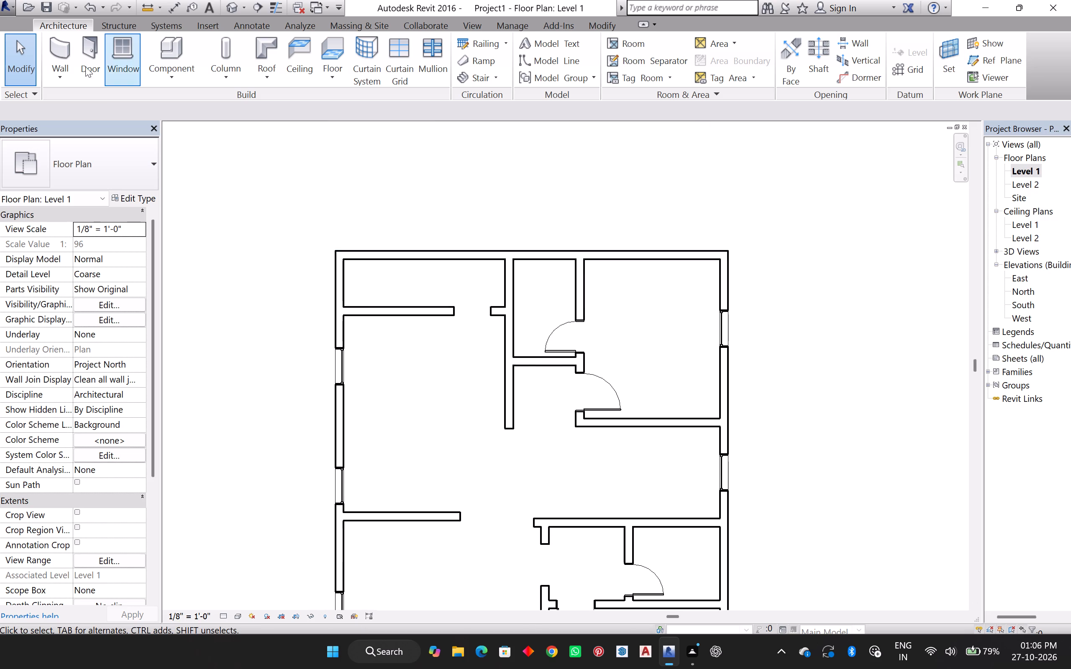
pyautogui.click(122, 49)
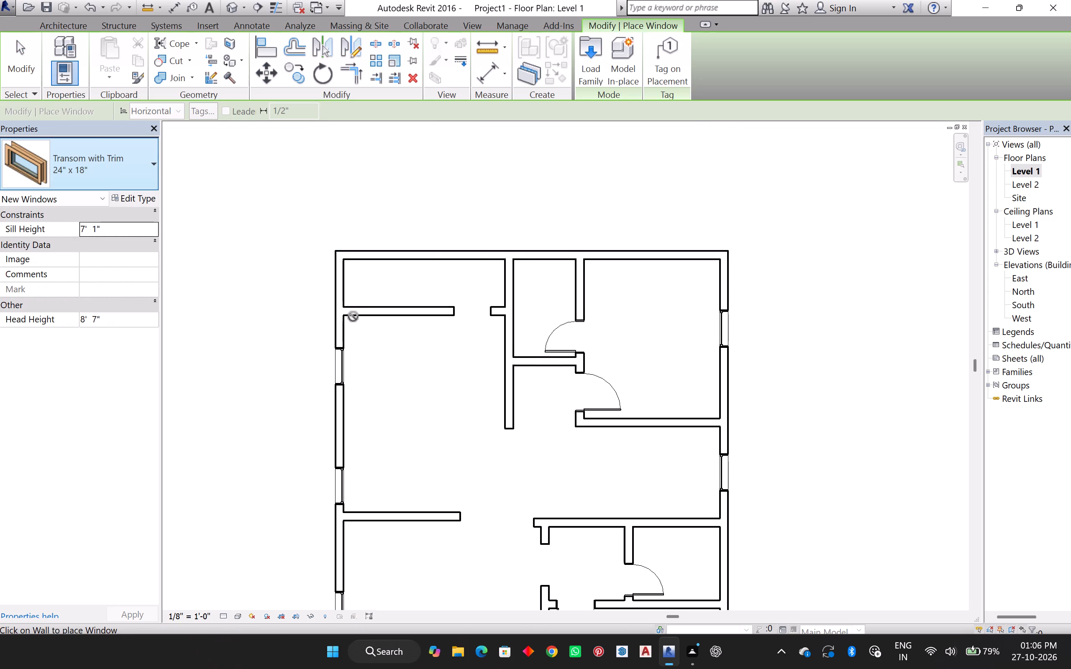
pyautogui.click(544, 257)
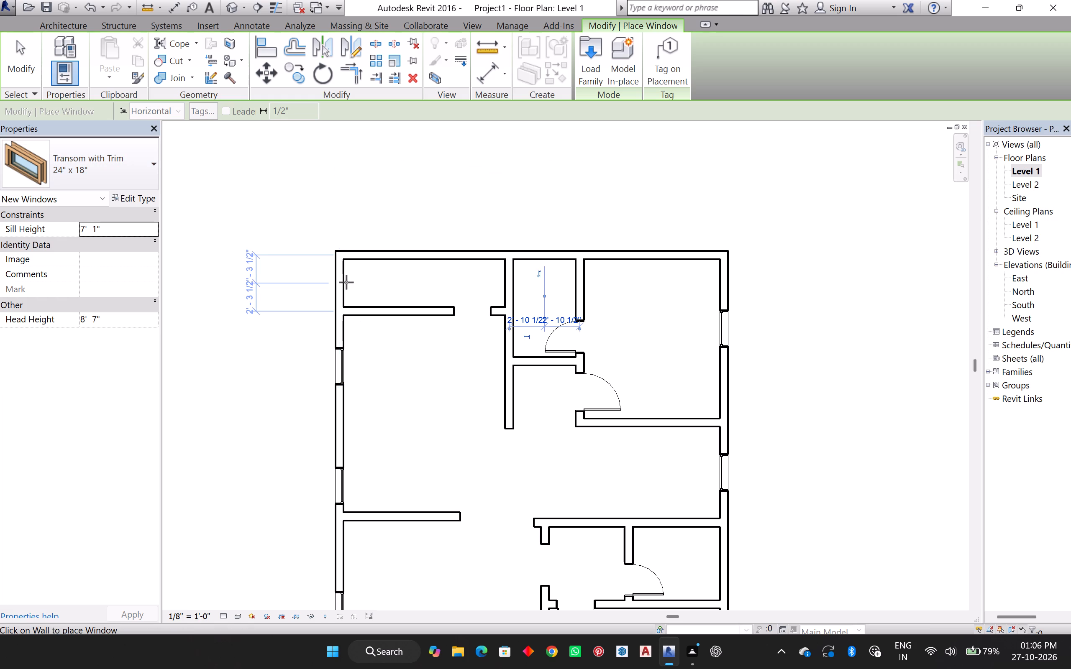
# Place a 24" x 18" Transom with Trim window in the northwest room's west wall, 2'-3 1/2" from each adjoining wall's centerline.
pyautogui.click(346, 283)
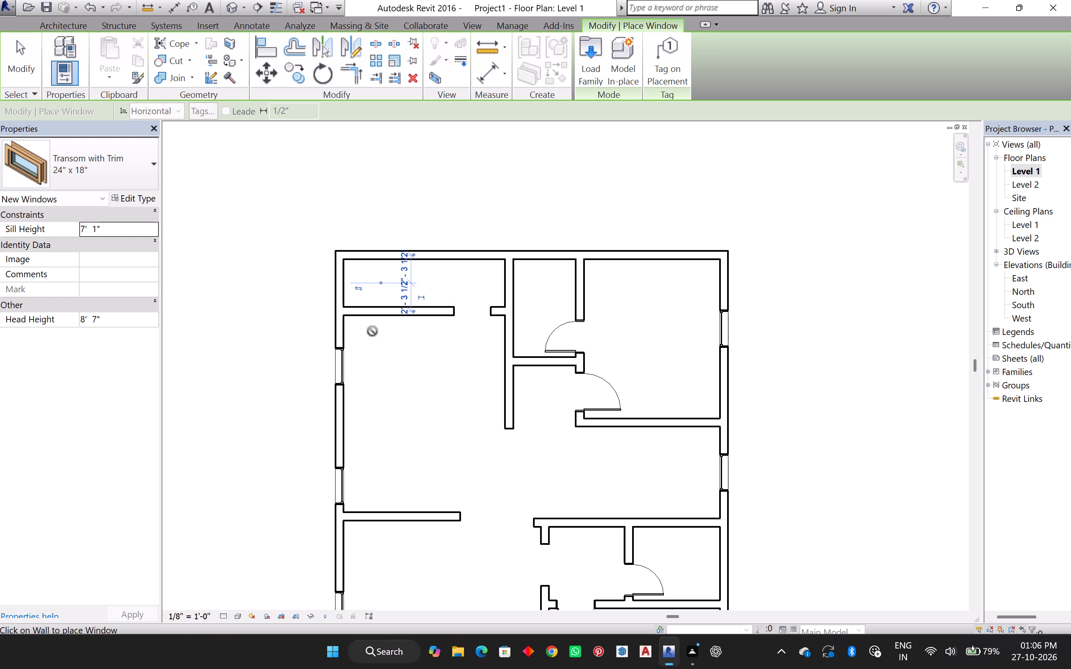
pyautogui.scroll(-2, 424, 342)
pyautogui.press('Escape')
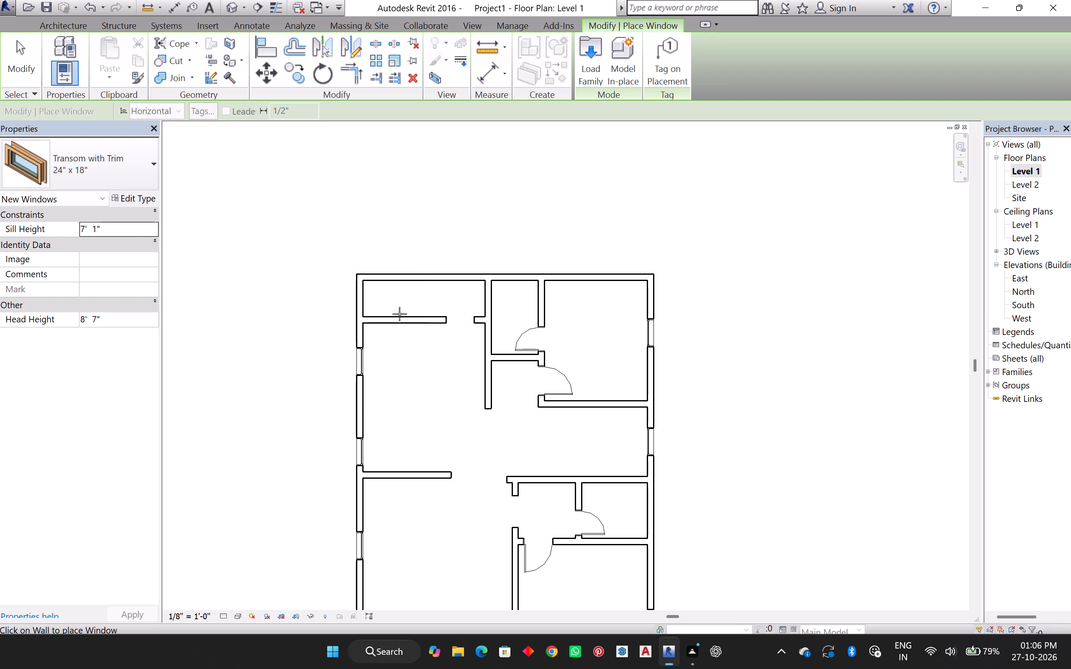
# Open the 3D view and examine the transom and casement windows on the east exterior wall up close and from afar.
pyautogui.click(232, 0)
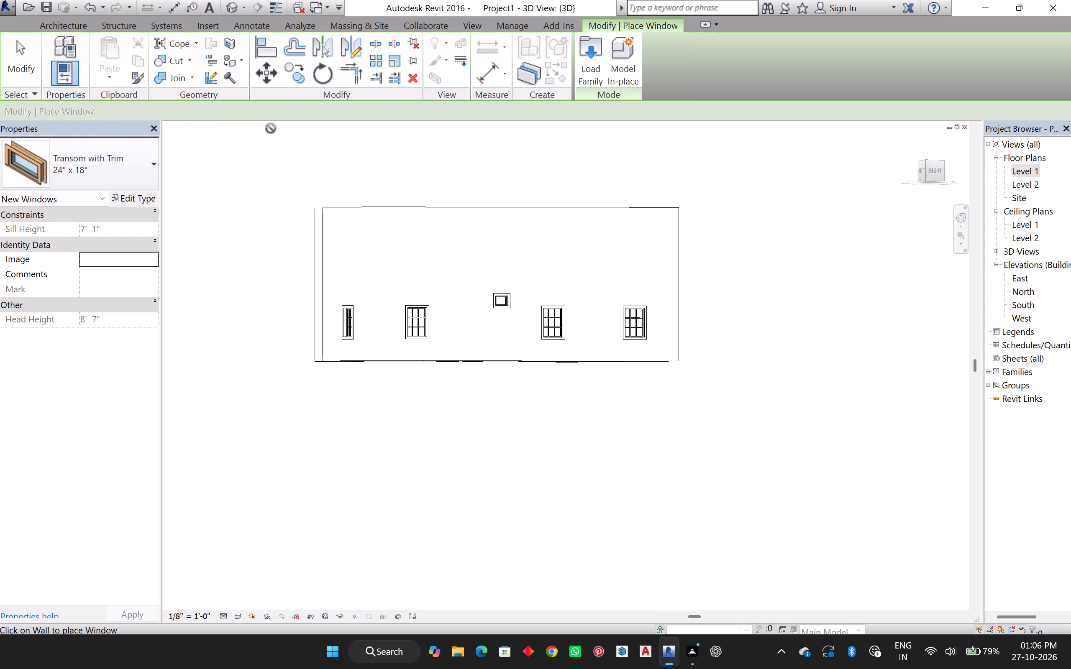
pyautogui.scroll(5, 492, 317)
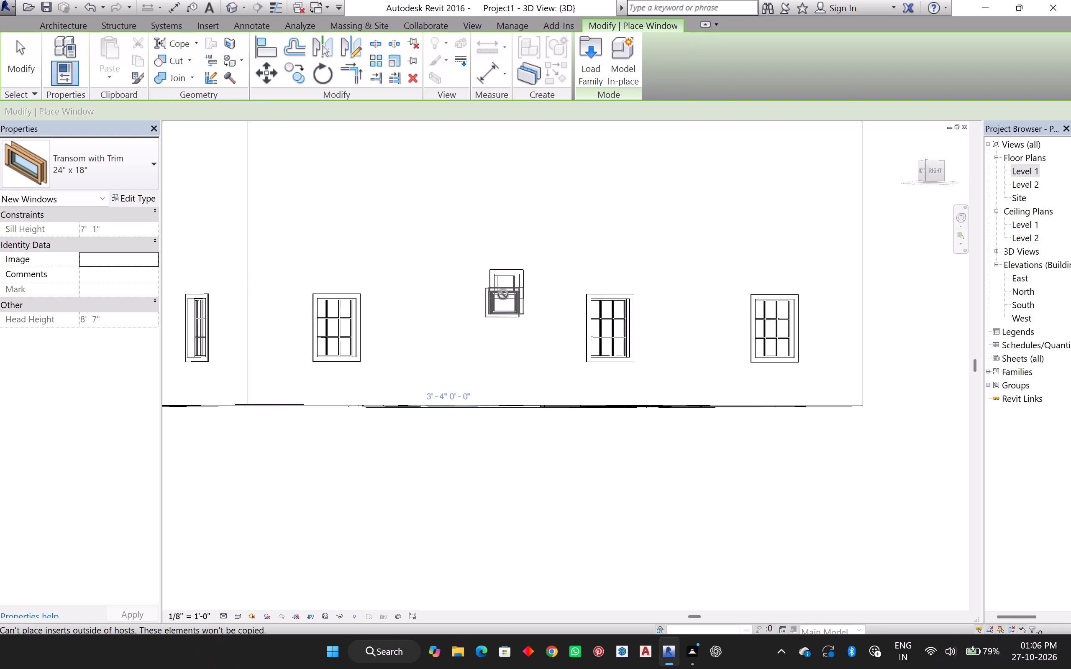
pyautogui.scroll(2, 504, 289)
pyautogui.scroll(-1, 505, 286)
pyautogui.scroll(12, 505, 286)
pyautogui.press('Escape')
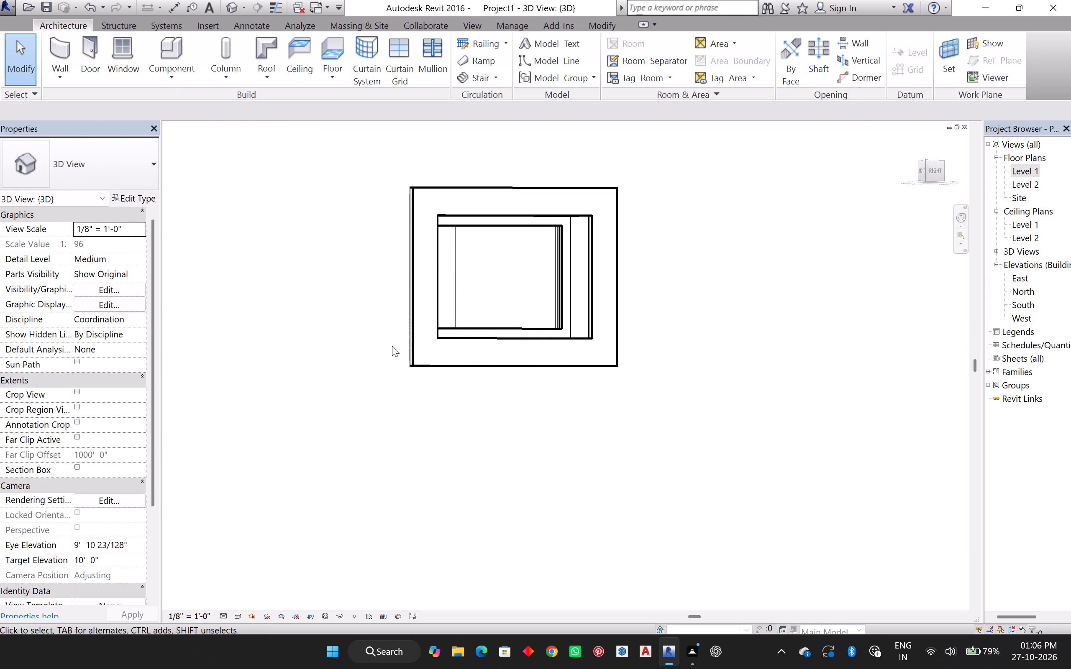
pyautogui.scroll(12, 530, 301)
pyautogui.moveTo(532, 312); pyautogui.dragTo(533, 463, button='middle')
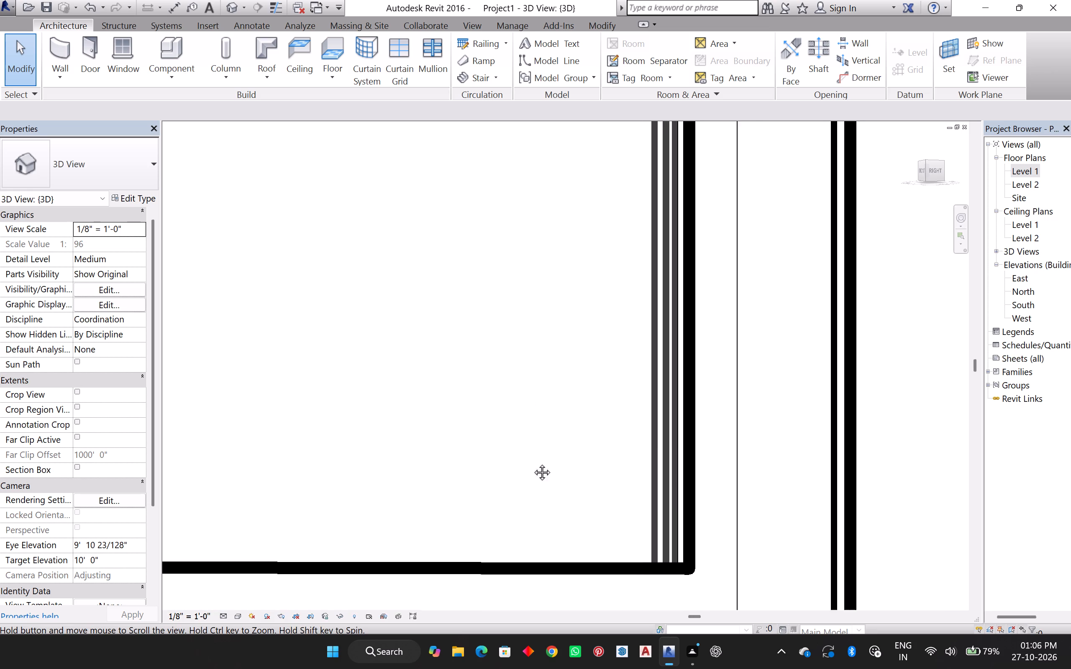
pyautogui.moveTo(533, 463); pyautogui.dragTo(541, 369, button='middle')
pyautogui.scroll(-10, 541, 369)
pyautogui.moveTo(536, 402); pyautogui.dragTo(534, 443, button='middle')
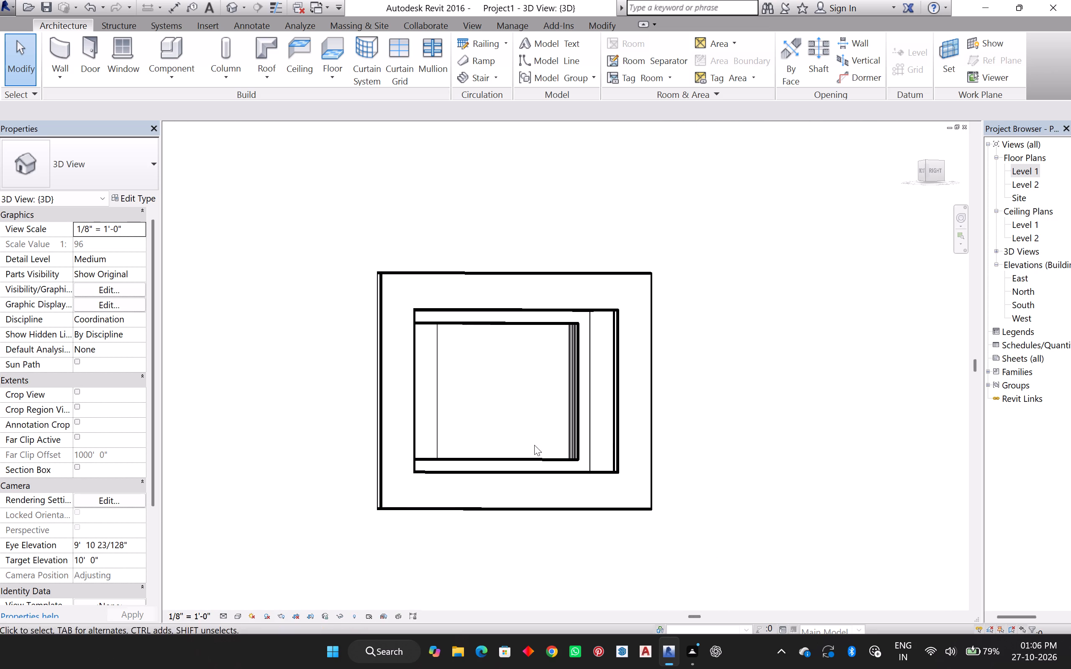
pyautogui.moveTo(535, 469); pyautogui.dragTo(533, 428, button='middle')
pyautogui.keyDown('shift'); pyautogui.moveTo(487, 475); pyautogui.dragTo(501, 502, button='middle'); pyautogui.keyUp('shift')
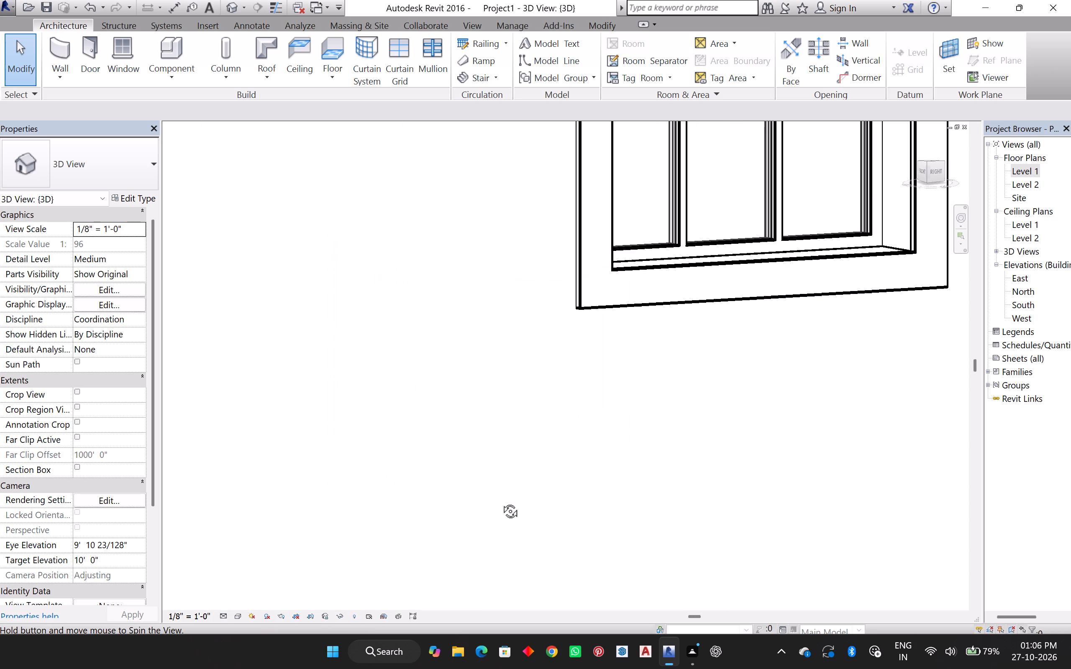
pyautogui.keyDown('shift'); pyautogui.moveTo(501, 502); pyautogui.dragTo(461, 481, button='middle'); pyautogui.keyUp('shift')
pyautogui.scroll(-1, 615, 420)
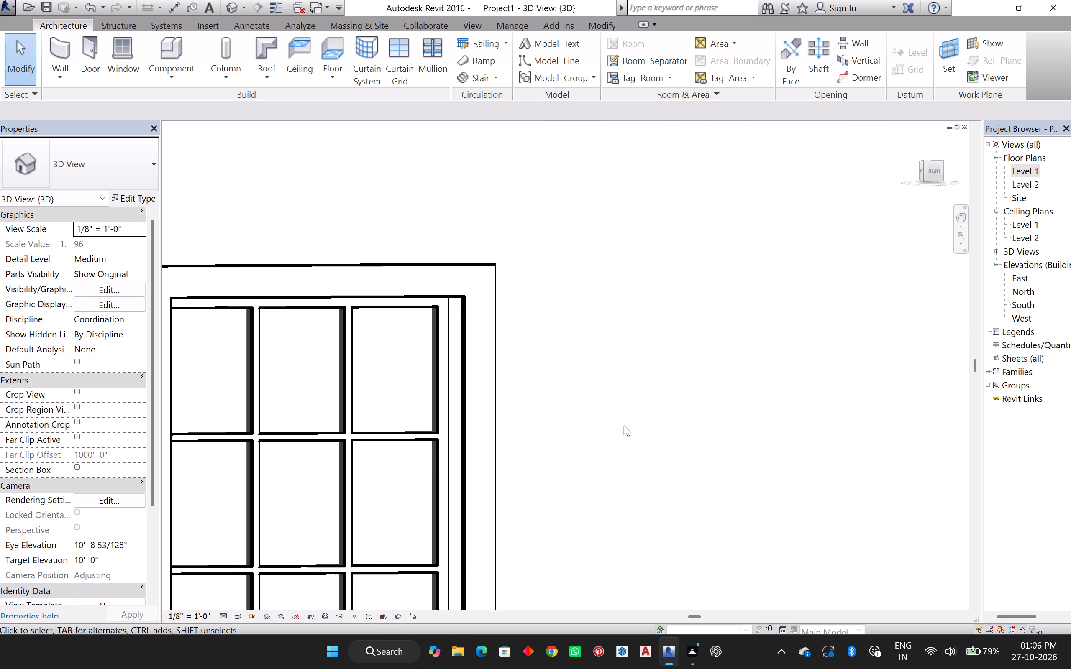
pyautogui.scroll(-1, 650, 413)
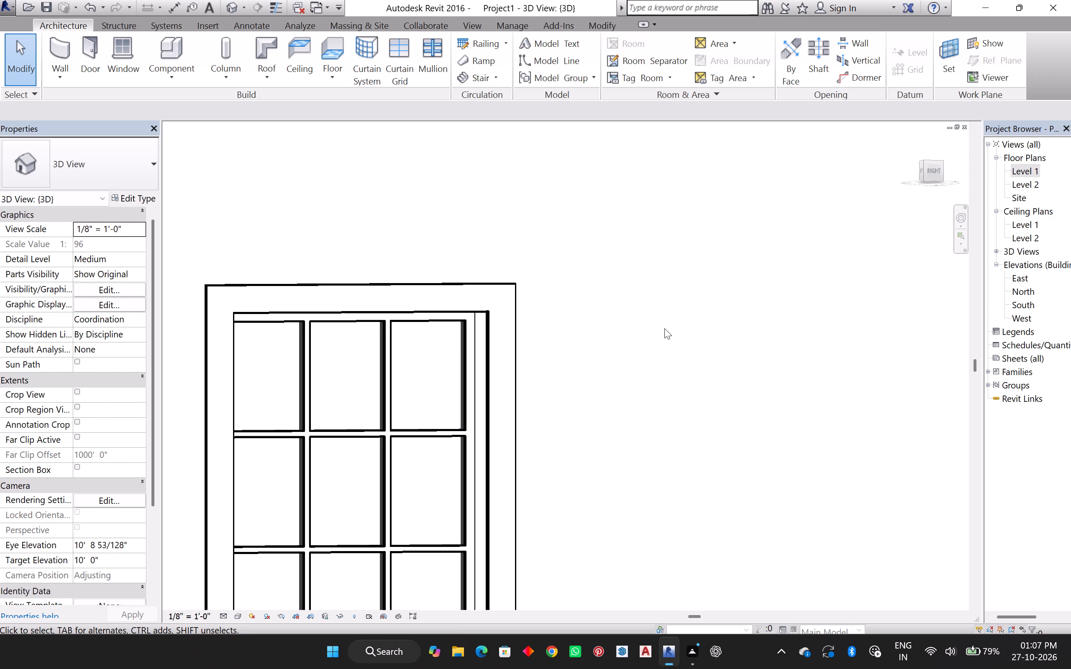
pyautogui.scroll(-16, 666, 315)
pyautogui.scroll(1, 672, 341)
pyautogui.scroll(-4, 672, 341)
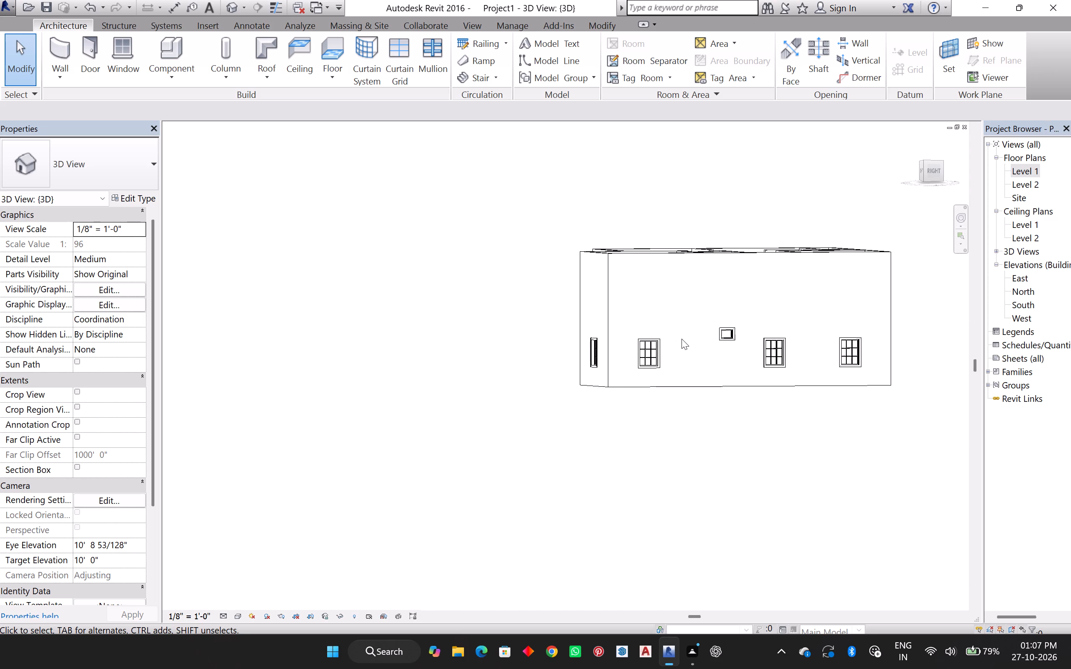
# On the Level 1 plan, place a Sofa-Corbu sofa against the southwest room's south wall at its window, 2'-6" from the west wall's centerline.
pyautogui.tripleClick(1035, 171)
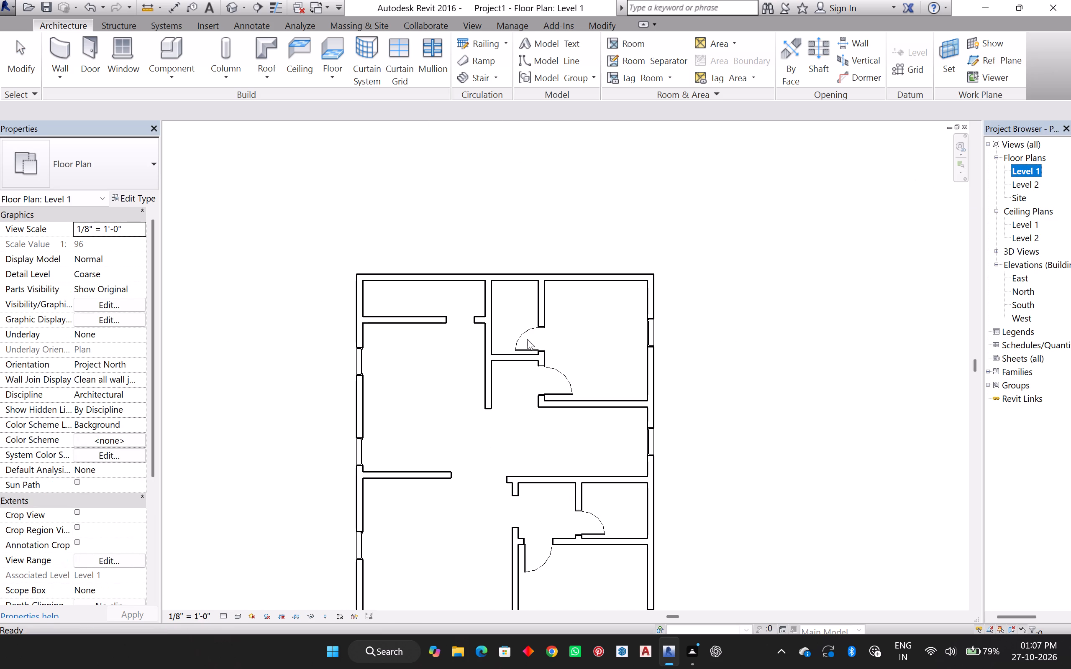
pyautogui.moveTo(560, 436); pyautogui.dragTo(823, 35, button='middle')
pyautogui.keyDown('shift'); pyautogui.moveTo(785, 166); pyautogui.dragTo(785, 64, button='middle'); pyautogui.keyUp('shift')
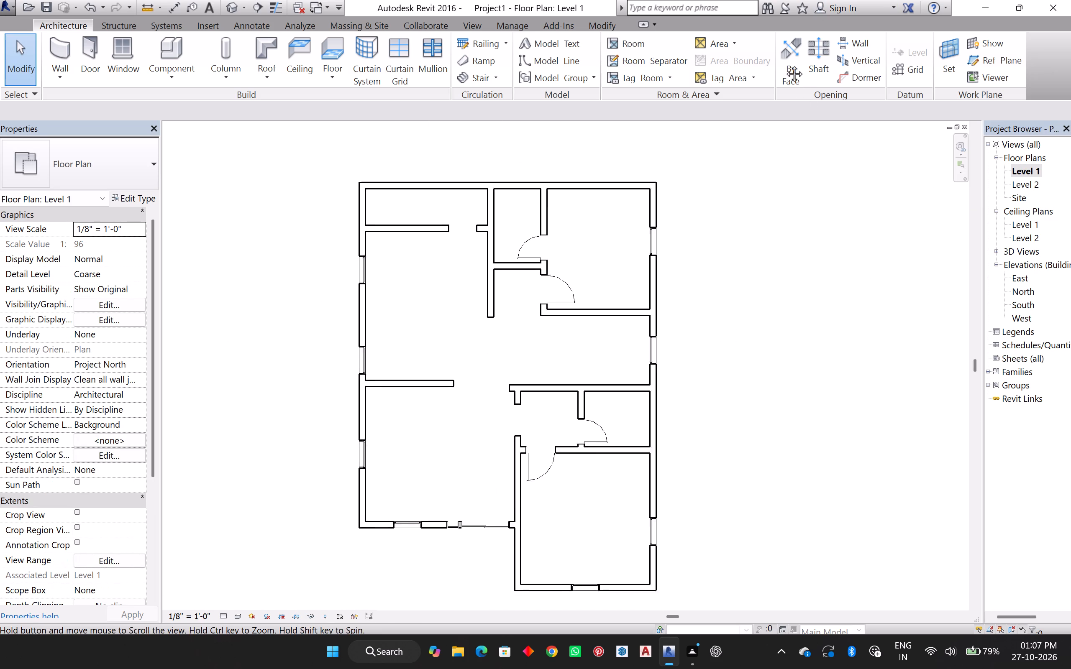
pyautogui.keyDown('shift'); pyautogui.moveTo(785, 64); pyautogui.dragTo(783, 57, button='middle'); pyautogui.keyUp('shift')
pyautogui.keyDown('shift'); pyautogui.middleClick(783, 57); pyautogui.keyUp('shift')
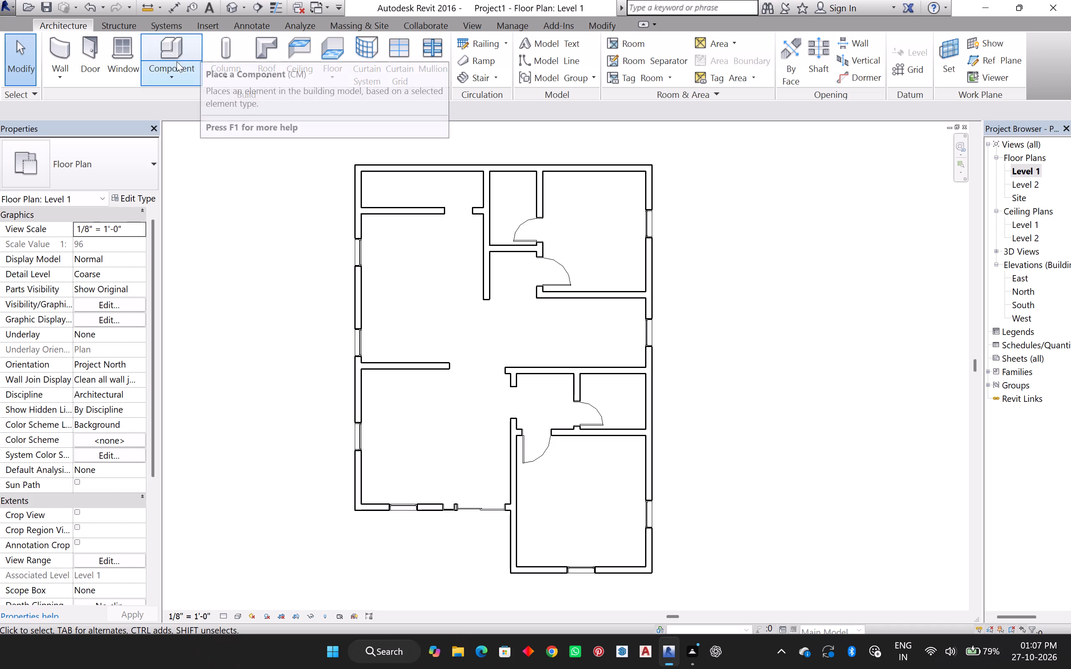
pyautogui.click(176, 52)
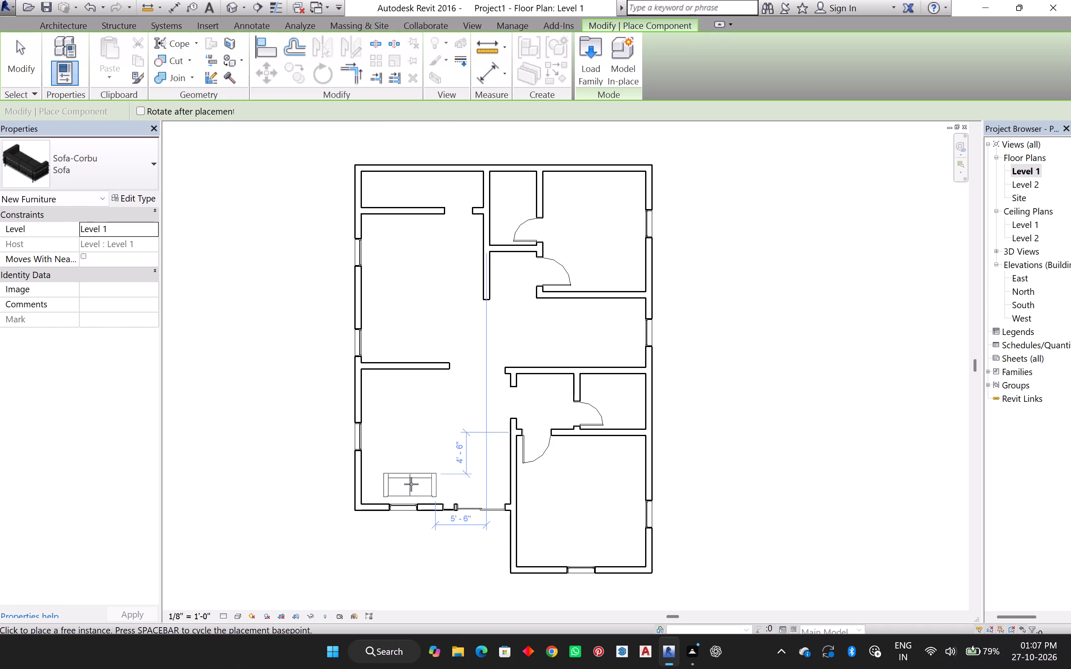
pyautogui.press('space')
pyautogui.press('space')
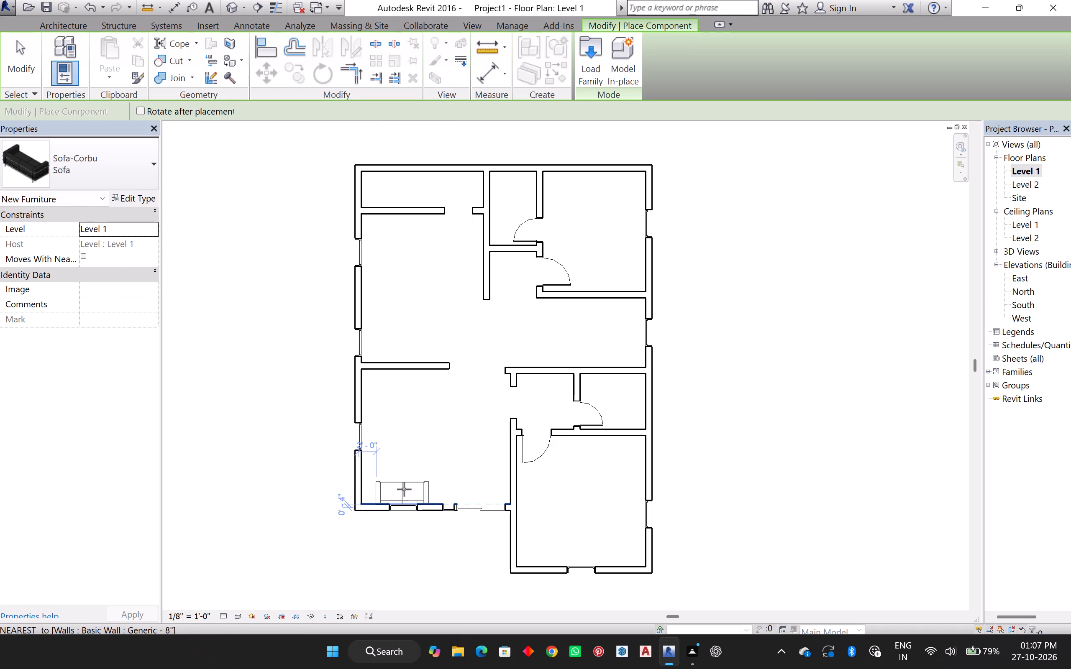
pyautogui.click(404, 489)
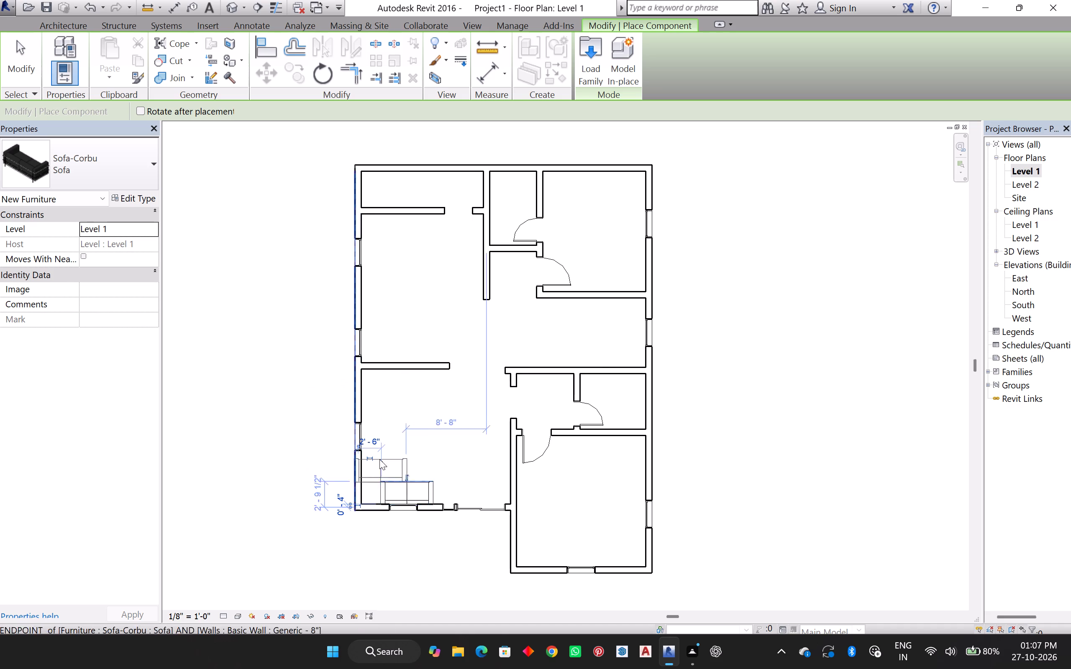
# Place a second Sofa-Corbu sofa, rotated to back onto the southwest room's west wall at its window, about 5'-6" south of the partition.
pyautogui.scroll(7, 379, 455)
pyautogui.press('space')
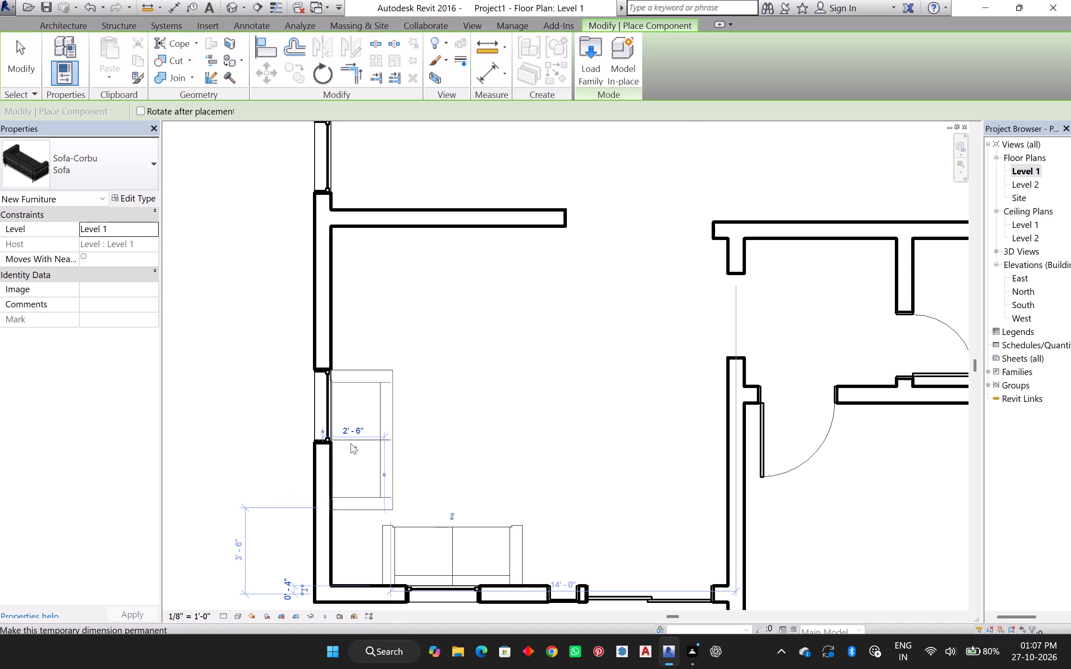
pyautogui.press('space')
pyautogui.press('space')
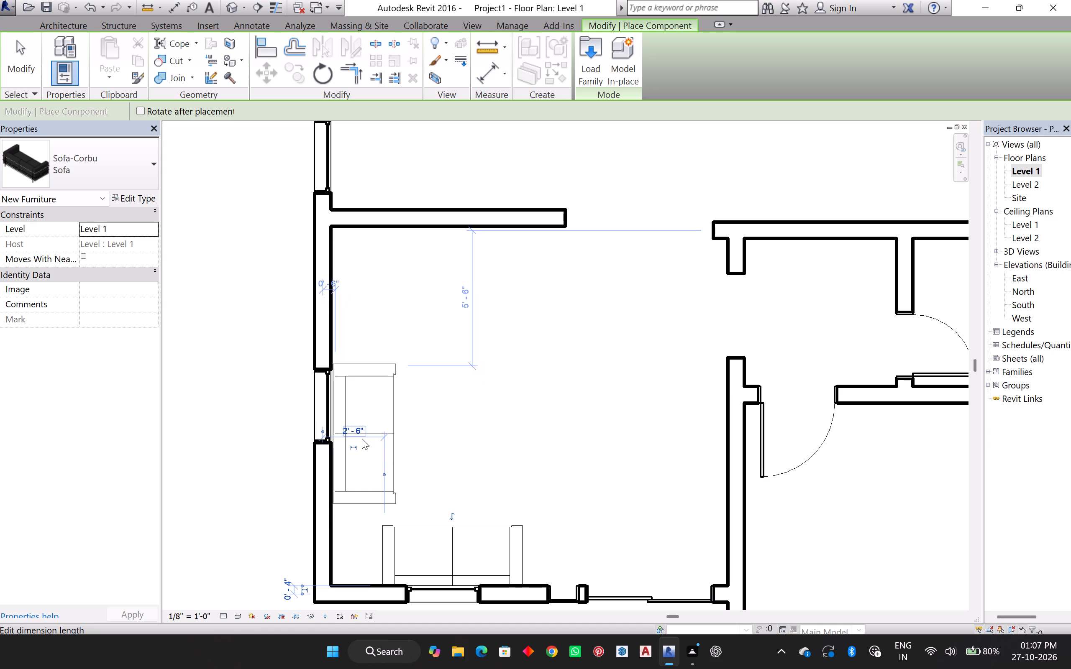
pyautogui.click(362, 439)
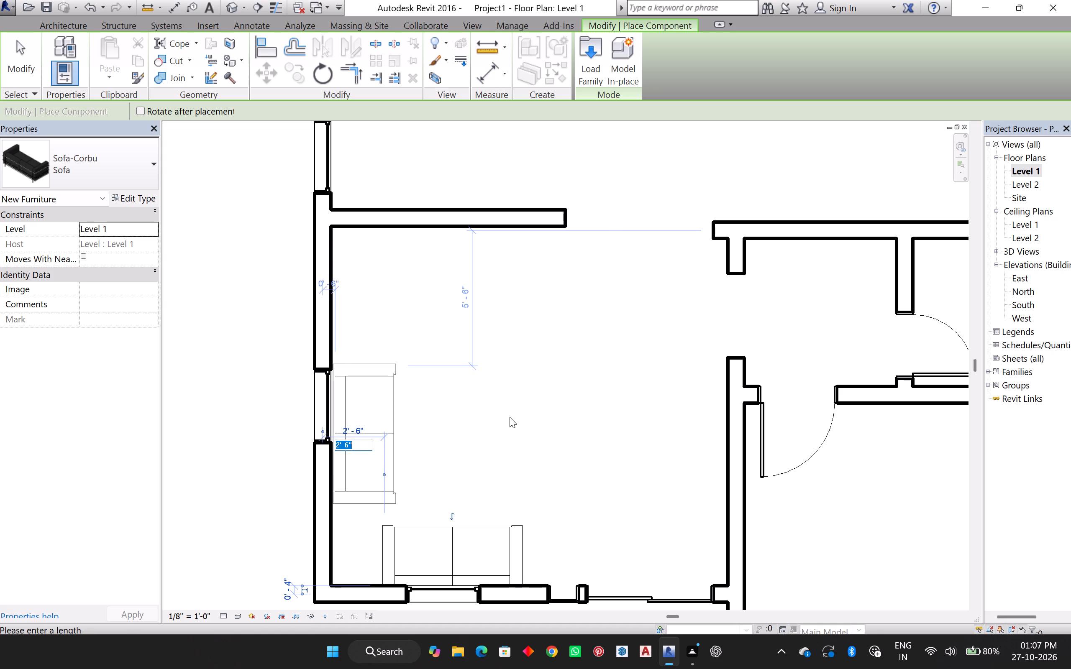
pyautogui.press('Escape')
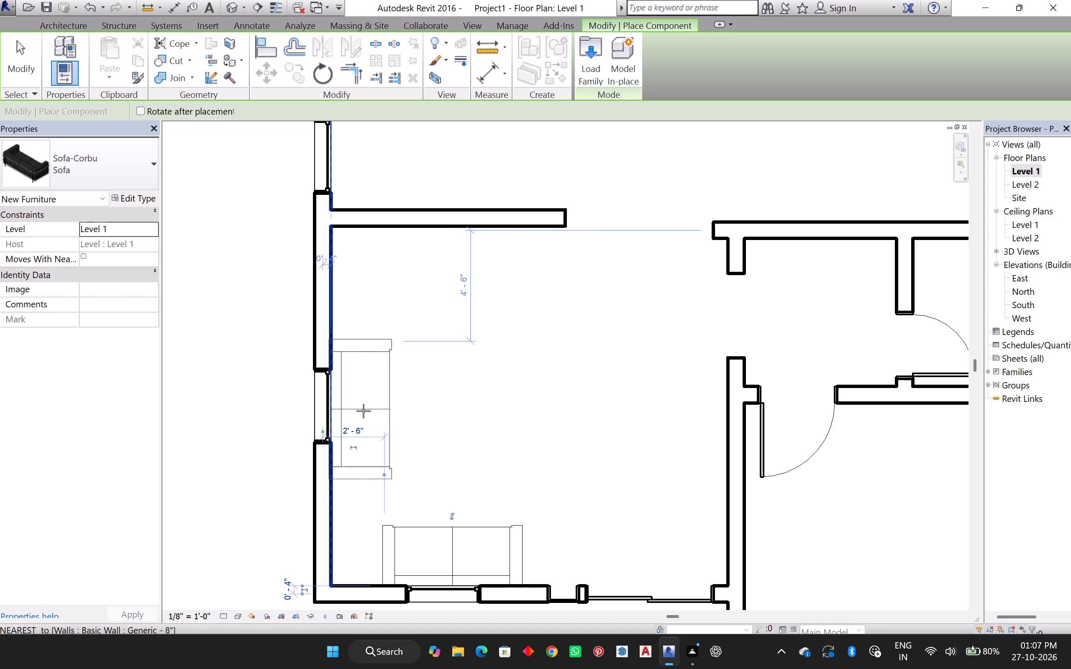
pyautogui.click(361, 441)
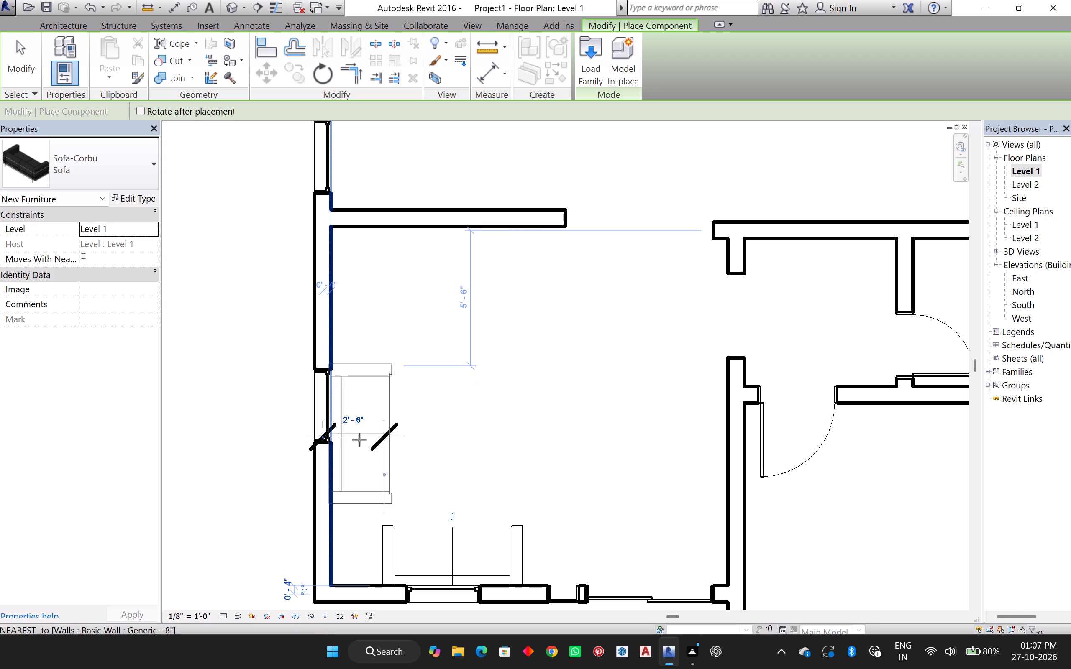
pyautogui.click(359, 440)
pyautogui.press('Escape')
pyautogui.scroll(-4, 504, 406)
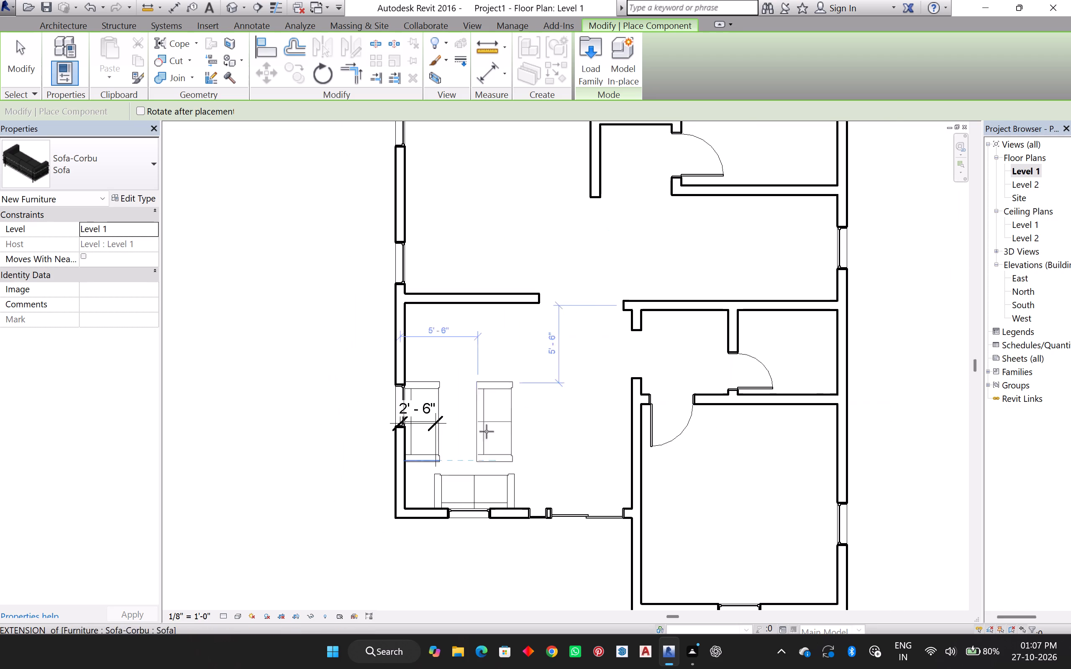
pyautogui.press('Escape')
pyautogui.press('Escape')
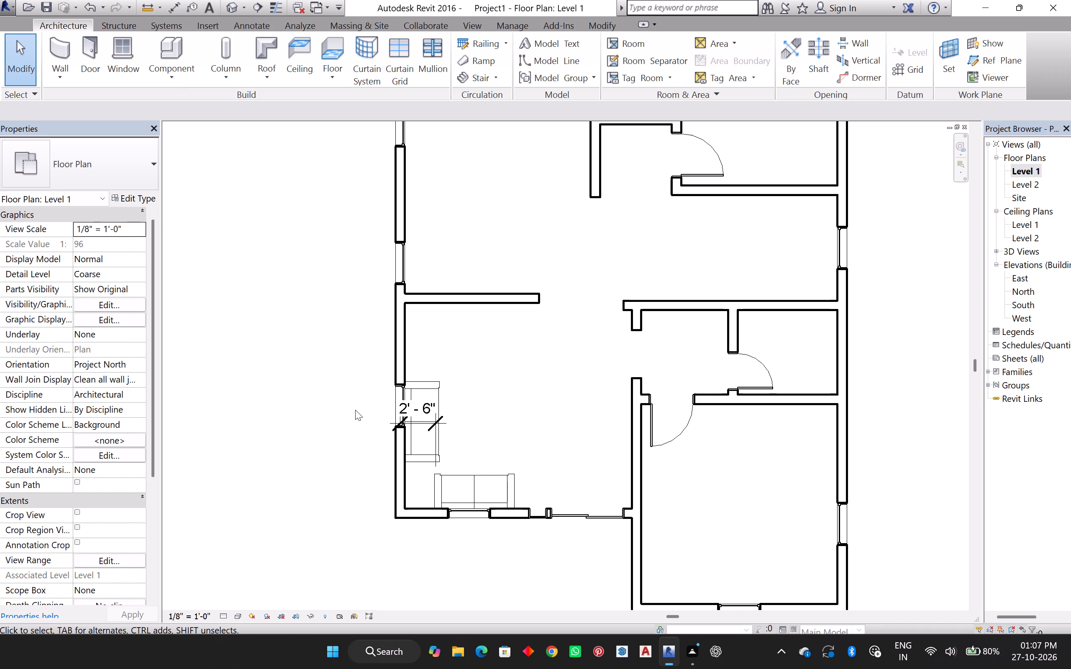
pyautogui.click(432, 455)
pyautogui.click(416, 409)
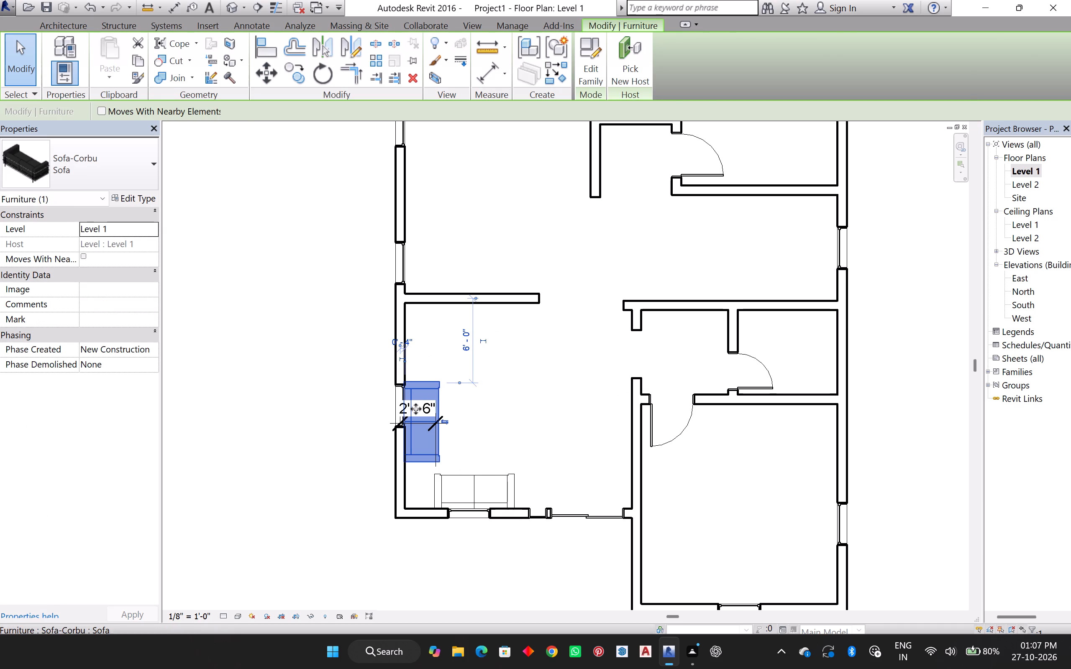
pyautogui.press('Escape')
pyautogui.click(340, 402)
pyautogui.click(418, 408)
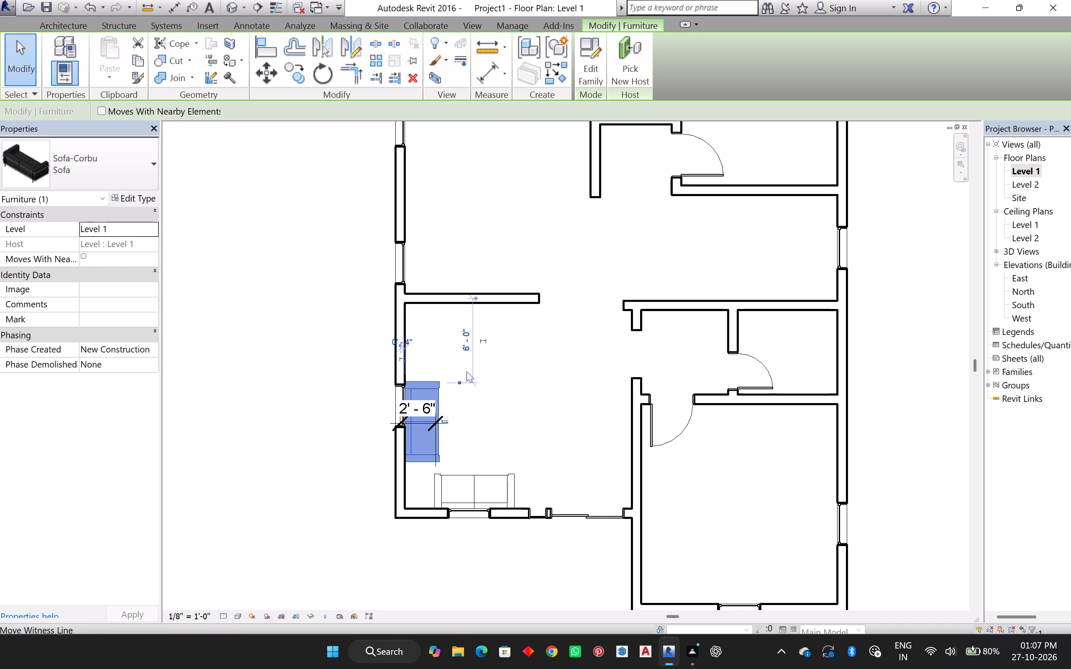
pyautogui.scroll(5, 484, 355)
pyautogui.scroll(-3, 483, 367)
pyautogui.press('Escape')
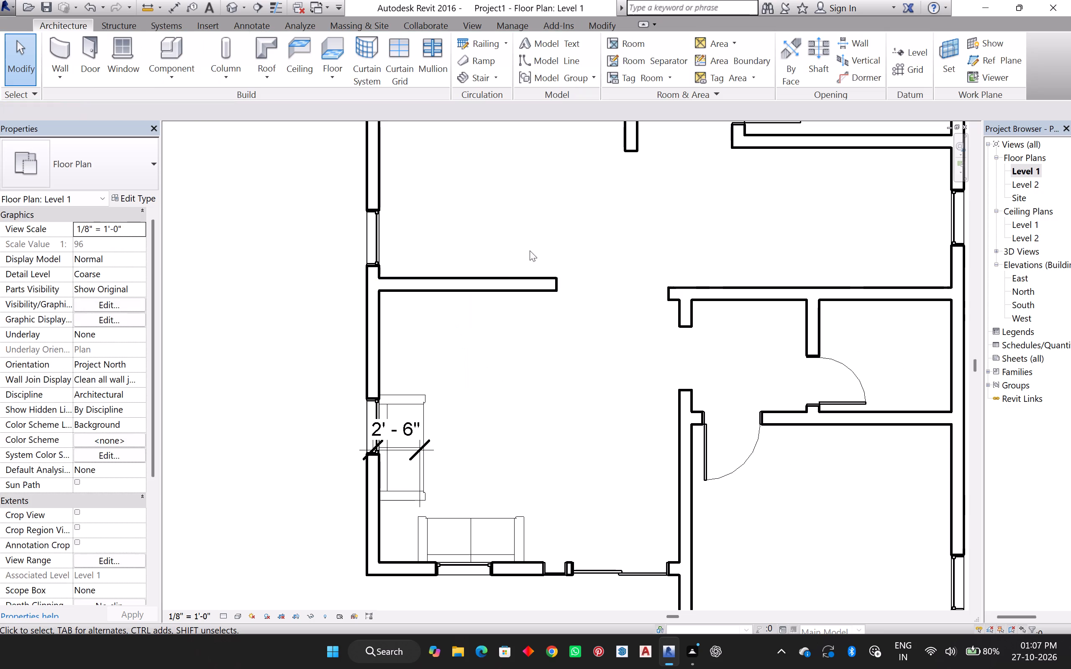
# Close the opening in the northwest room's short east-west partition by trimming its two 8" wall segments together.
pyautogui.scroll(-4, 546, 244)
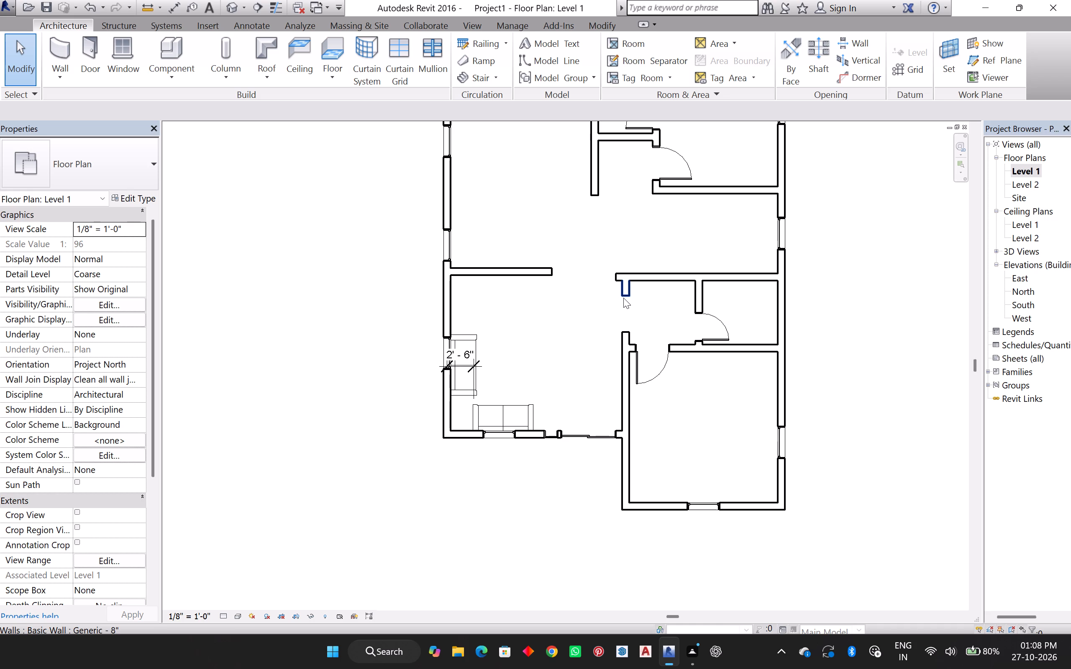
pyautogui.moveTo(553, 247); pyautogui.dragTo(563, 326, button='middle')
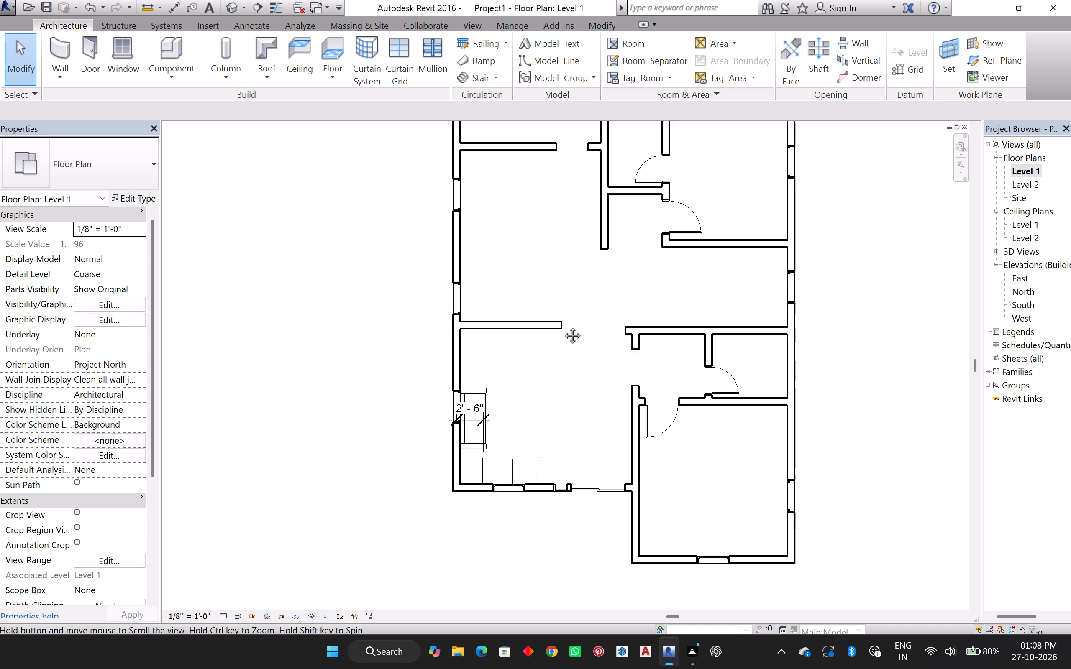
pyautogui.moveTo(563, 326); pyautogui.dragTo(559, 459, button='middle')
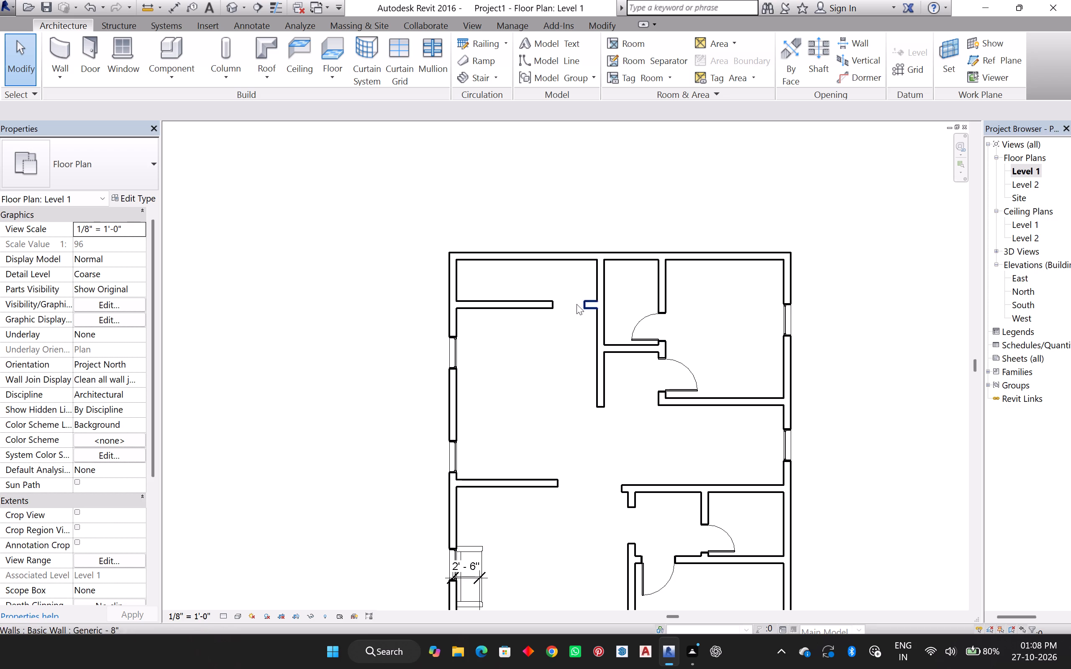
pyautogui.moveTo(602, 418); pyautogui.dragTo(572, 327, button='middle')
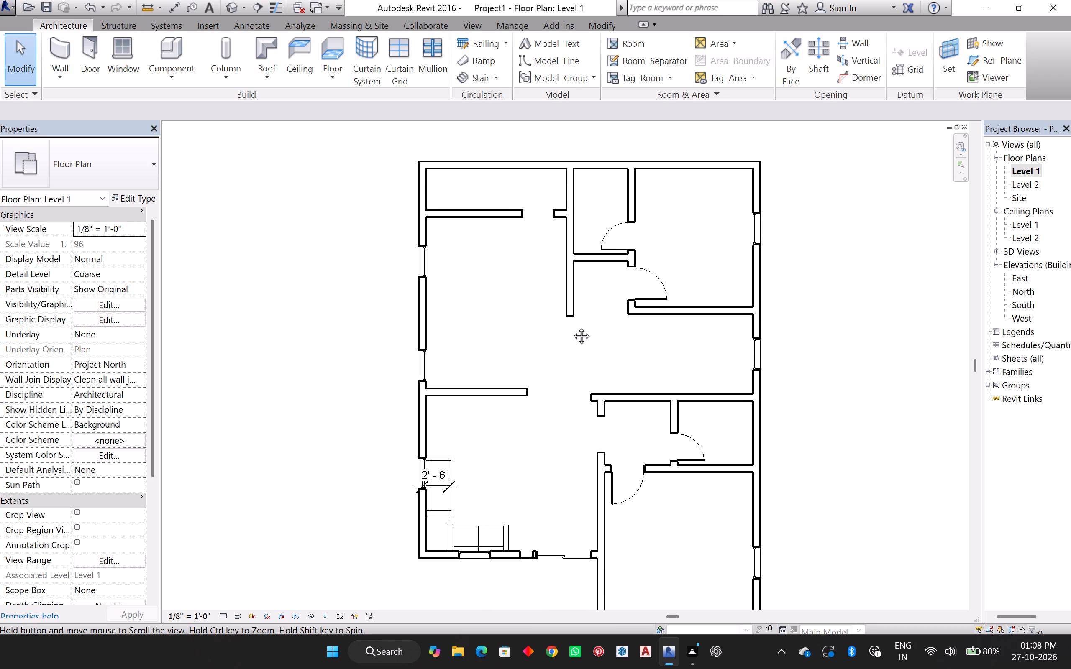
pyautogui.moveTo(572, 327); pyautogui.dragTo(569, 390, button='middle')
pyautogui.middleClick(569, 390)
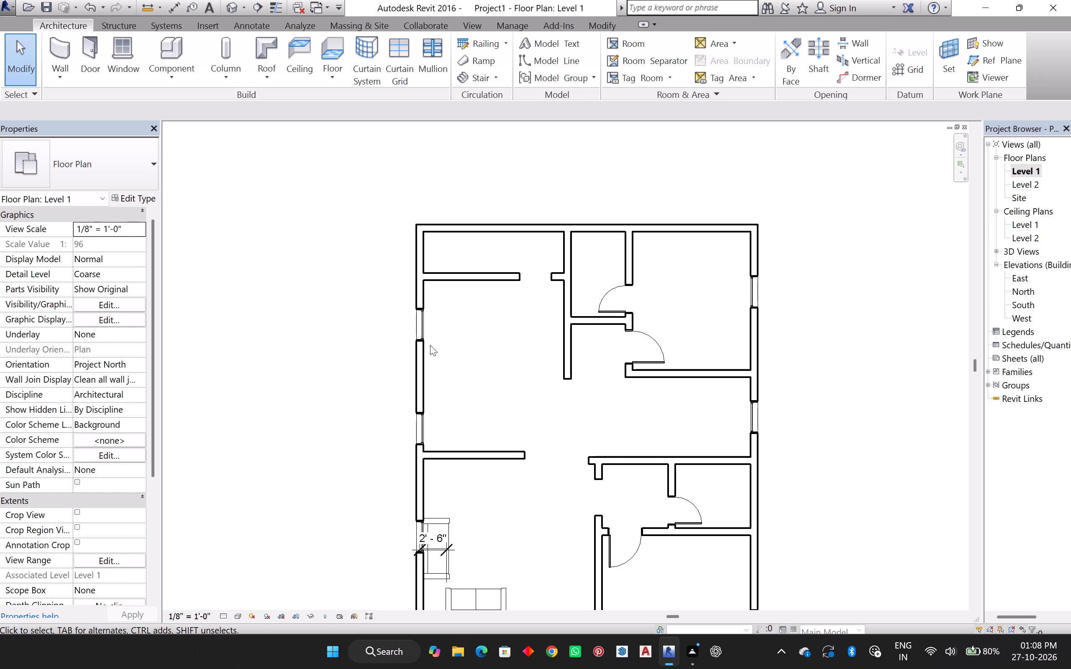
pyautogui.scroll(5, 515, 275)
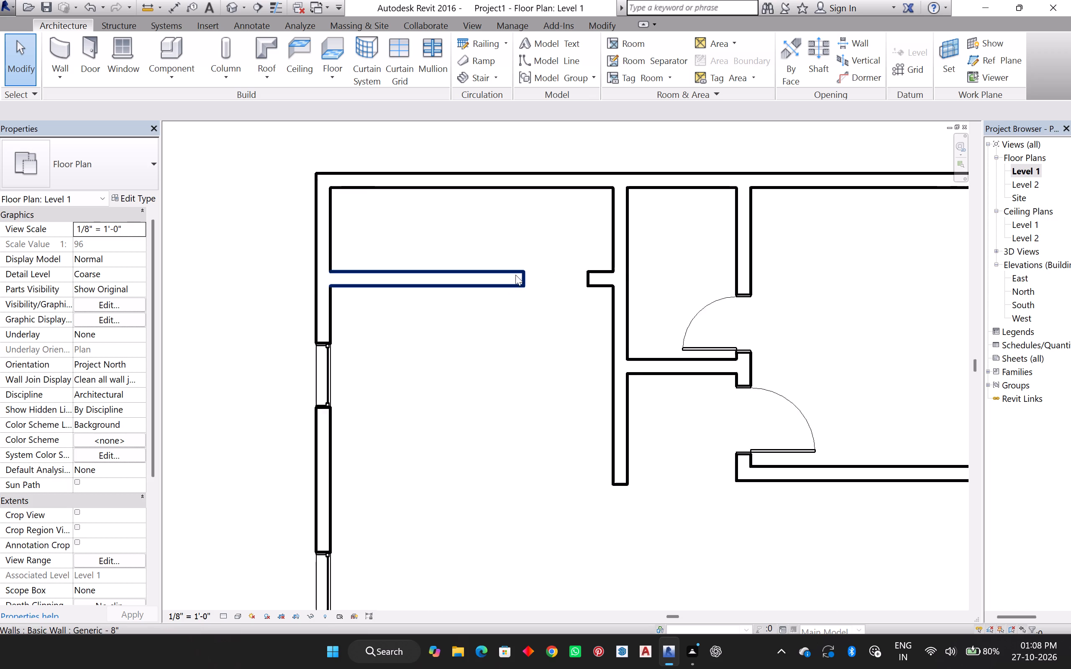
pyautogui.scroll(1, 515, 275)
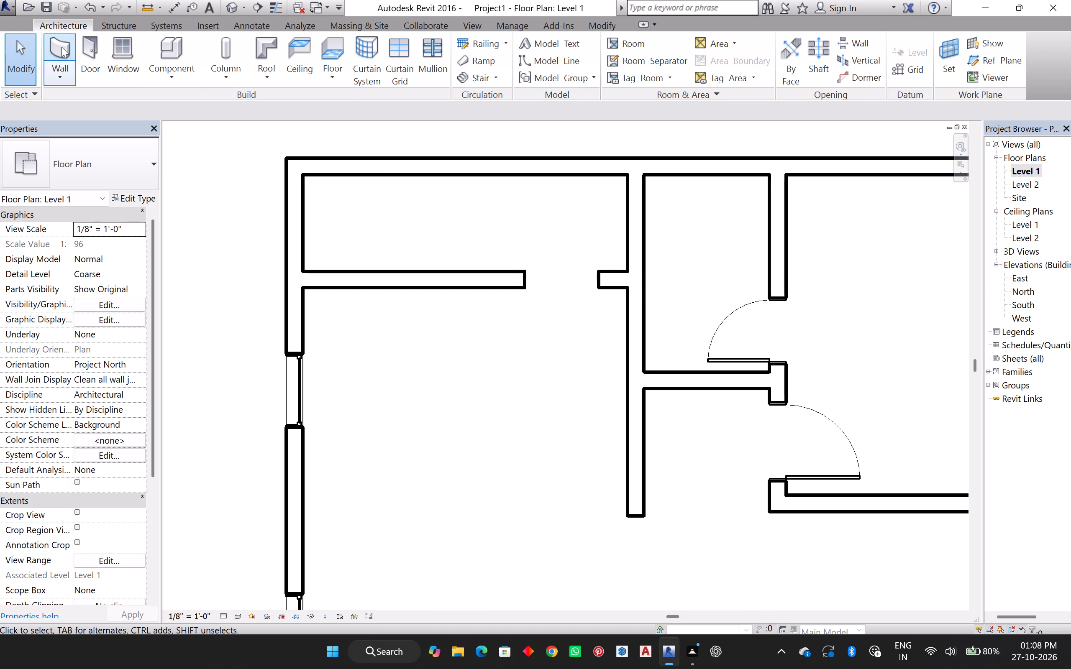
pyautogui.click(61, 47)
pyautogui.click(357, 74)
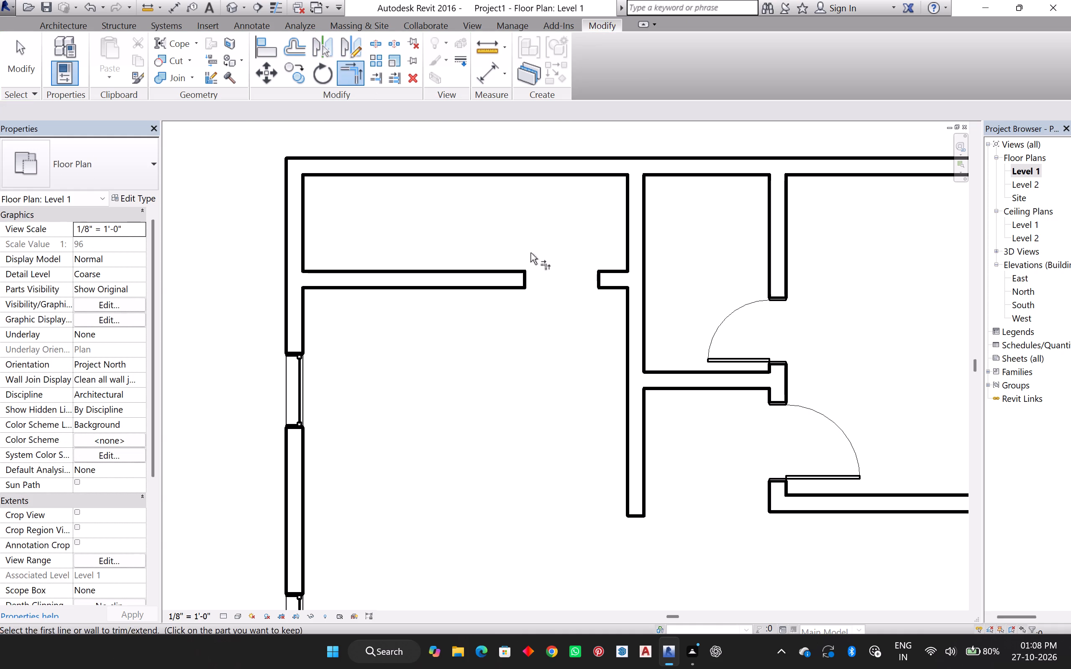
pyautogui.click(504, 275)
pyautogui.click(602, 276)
# Close the opening in the southwest room's east wall by trimming its two 8" wall segments together.
pyautogui.scroll(-3, 707, 415)
pyautogui.moveTo(699, 412); pyautogui.dragTo(684, 387, button='middle')
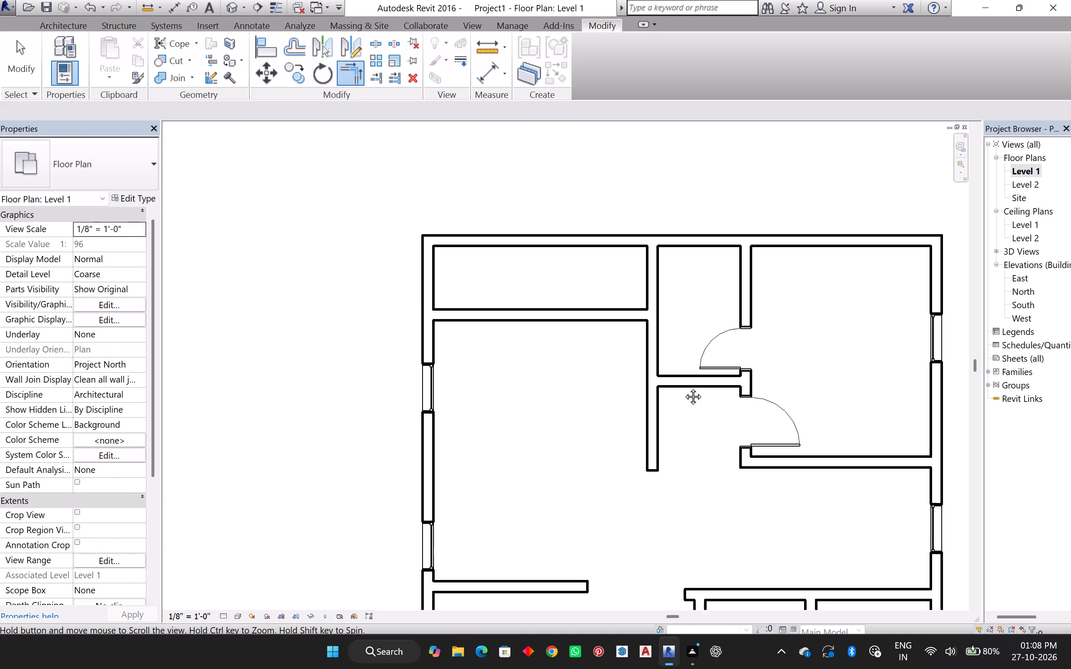
pyautogui.moveTo(684, 387); pyautogui.dragTo(566, 193, button='middle')
pyautogui.click(569, 472)
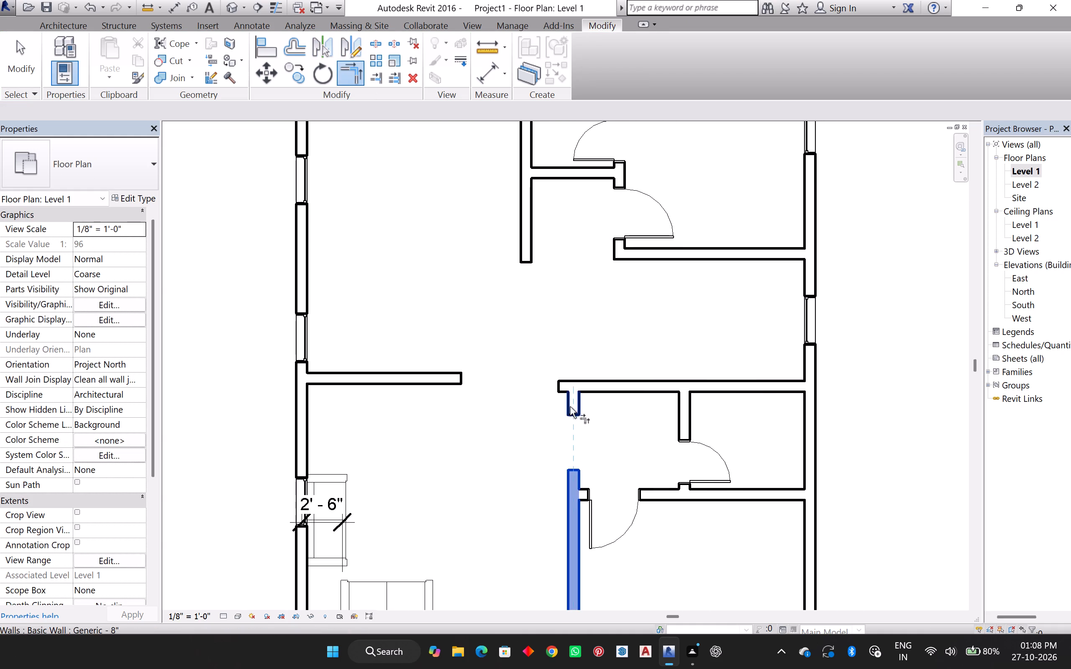
pyautogui.click(570, 406)
pyautogui.scroll(-5, 505, 437)
pyautogui.press('Escape')
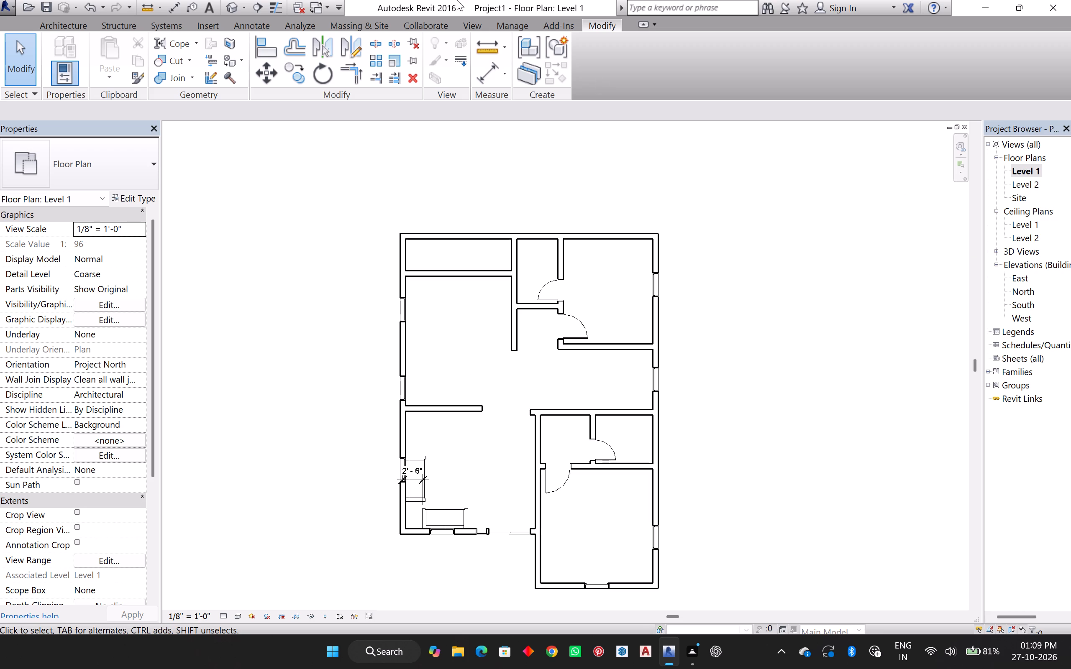
# Open the 3D view and examine the interior partitions from the front and above, focusing on the joined segments of the northwest partition.
pyautogui.click(227, 7)
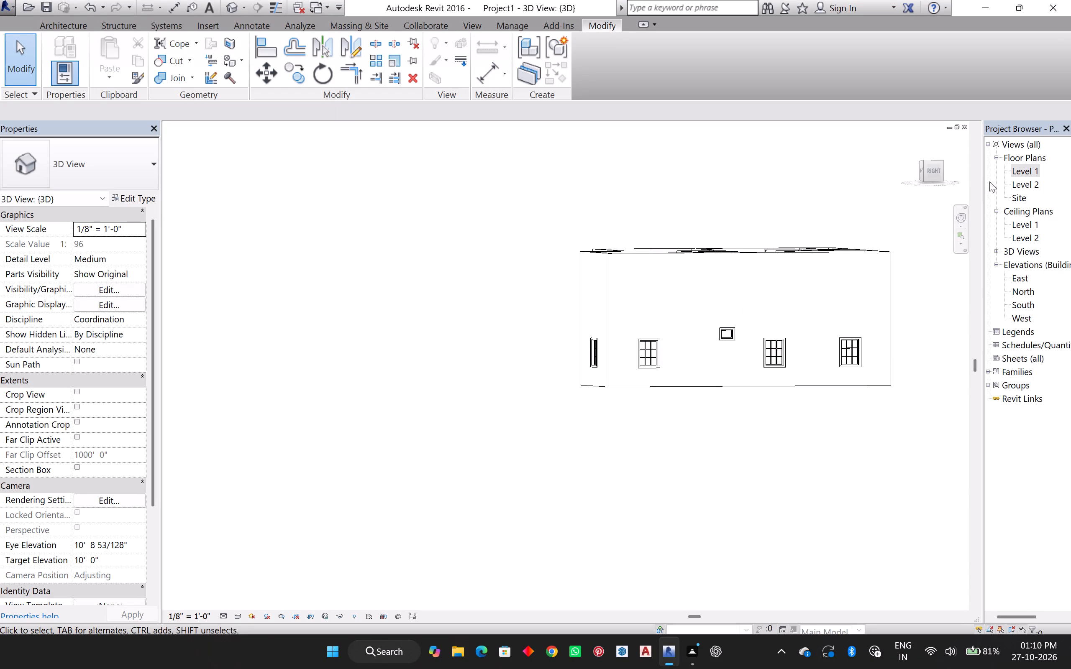
pyautogui.click(923, 173)
pyautogui.click(924, 173)
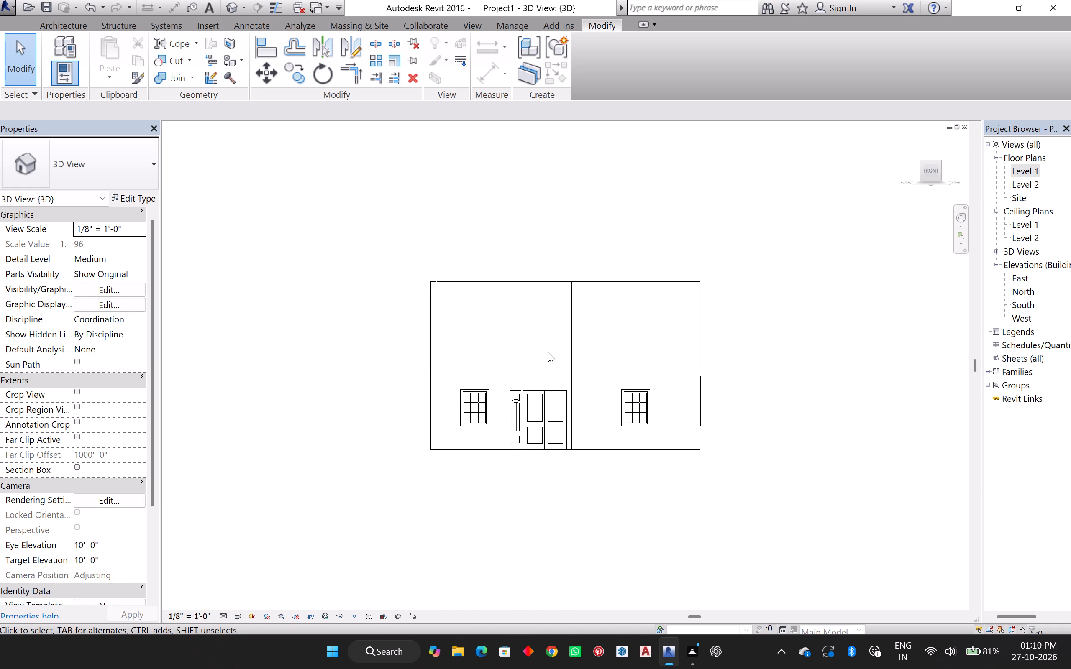
pyautogui.keyDown('shift'); pyautogui.moveTo(548, 352); pyautogui.dragTo(541, 418, button='middle'); pyautogui.keyUp('shift')
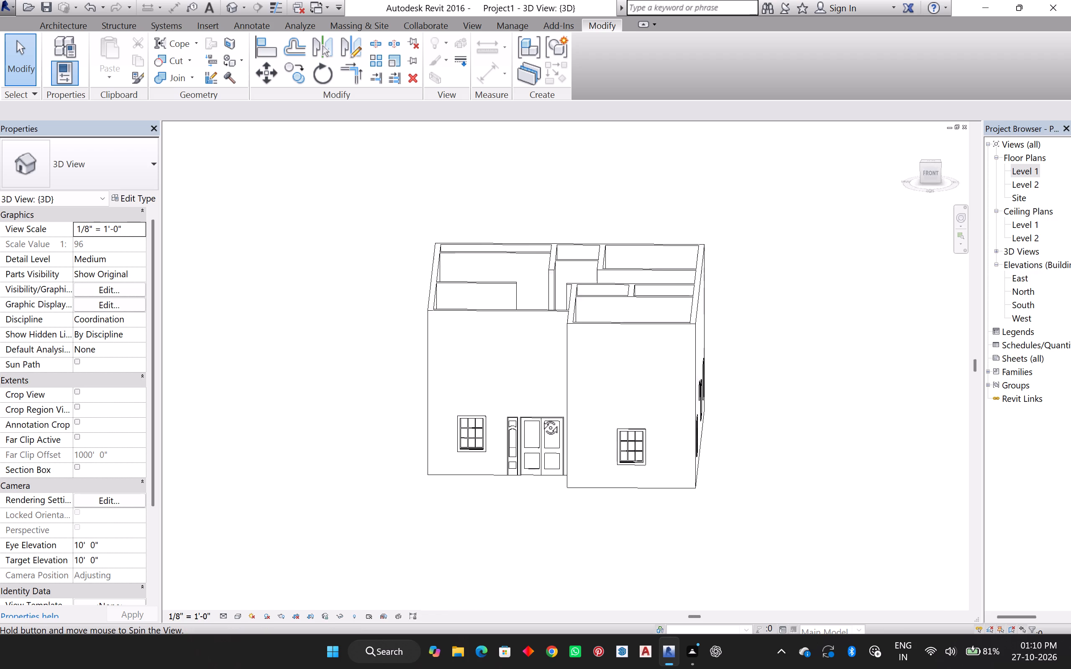
pyautogui.keyDown('shift'); pyautogui.moveTo(541, 418); pyautogui.dragTo(544, 554, button='middle'); pyautogui.keyUp('shift')
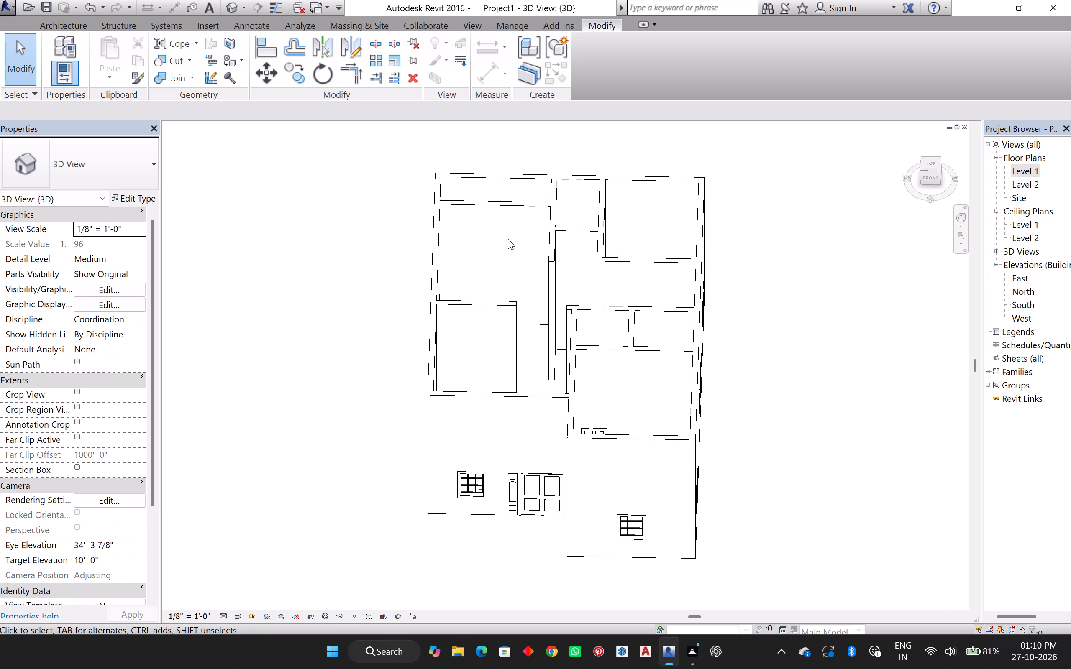
pyautogui.click(500, 217)
pyautogui.click(500, 215)
pyautogui.click(505, 205)
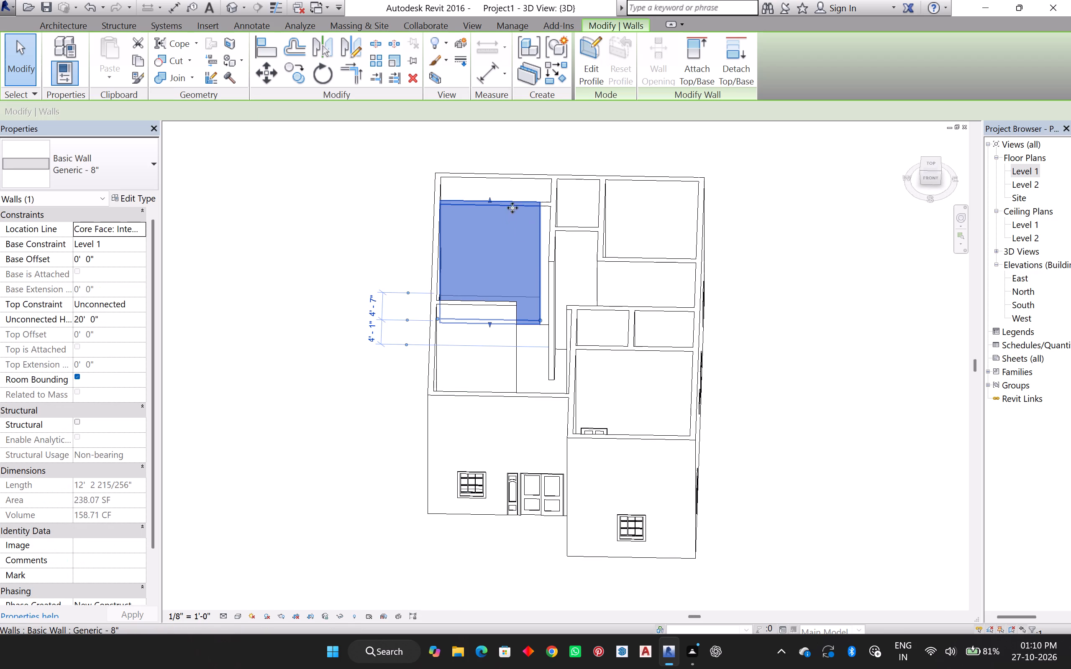
pyautogui.scroll(13, 542, 208)
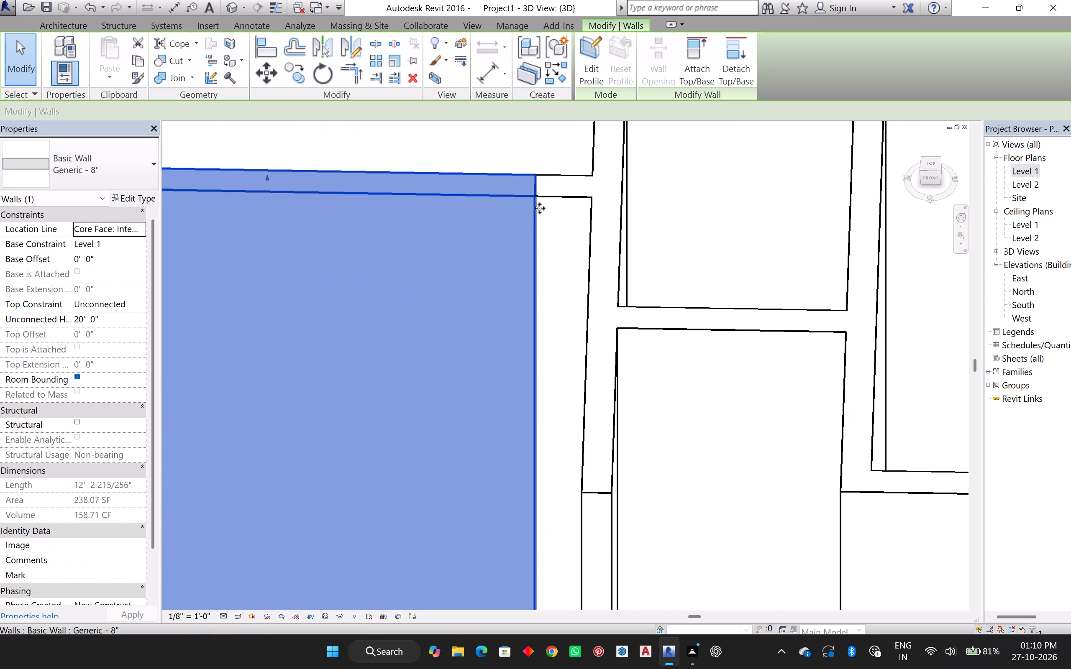
pyautogui.scroll(-5, 555, 192)
pyautogui.click(557, 191)
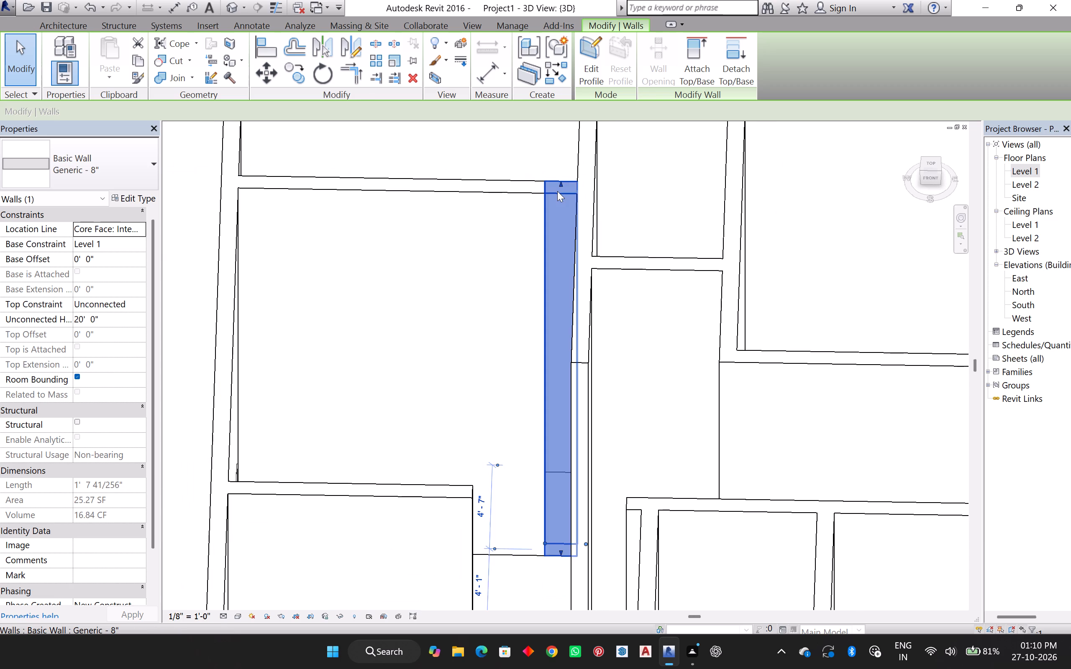
pyautogui.keyDown('shift'); pyautogui.click(511, 208); pyautogui.keyUp('shift')
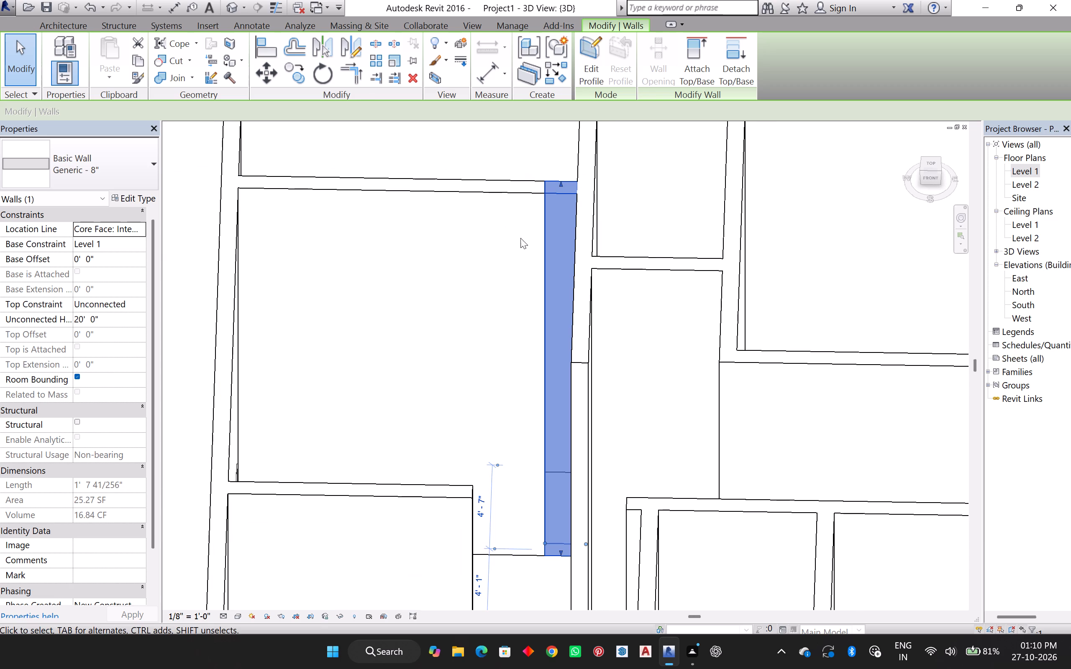
pyautogui.moveTo(482, 275); pyautogui.dragTo(506, 271, button='middle')
pyautogui.click(501, 271)
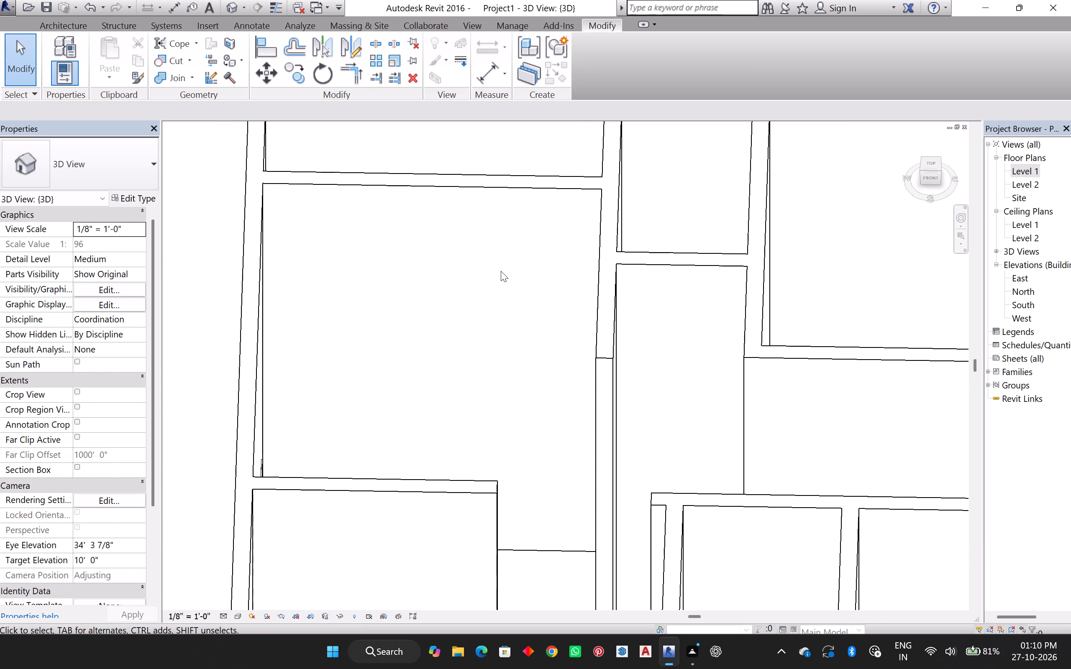
pyautogui.click(504, 269)
pyautogui.keyDown('shift'); pyautogui.click(530, 224); pyautogui.keyUp('shift')
pyautogui.click(515, 233)
# On the Level 1 plan, delete both segments of the east-west partition across the northwest room.
pyautogui.doubleClick(1032, 170)
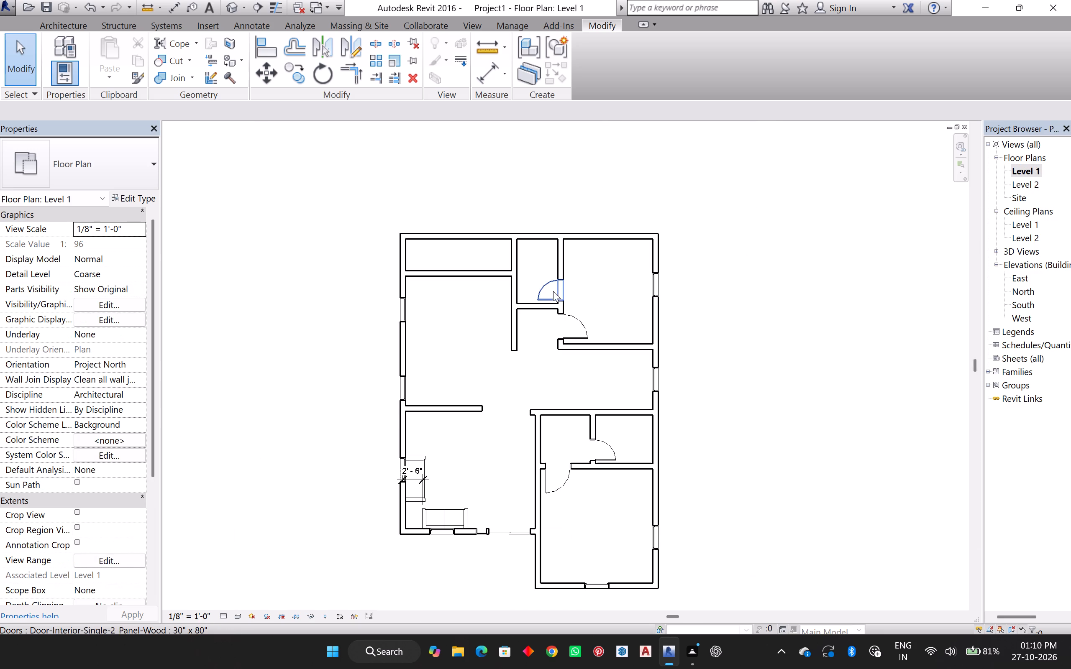
pyautogui.scroll(11, 476, 264)
pyautogui.click(506, 297)
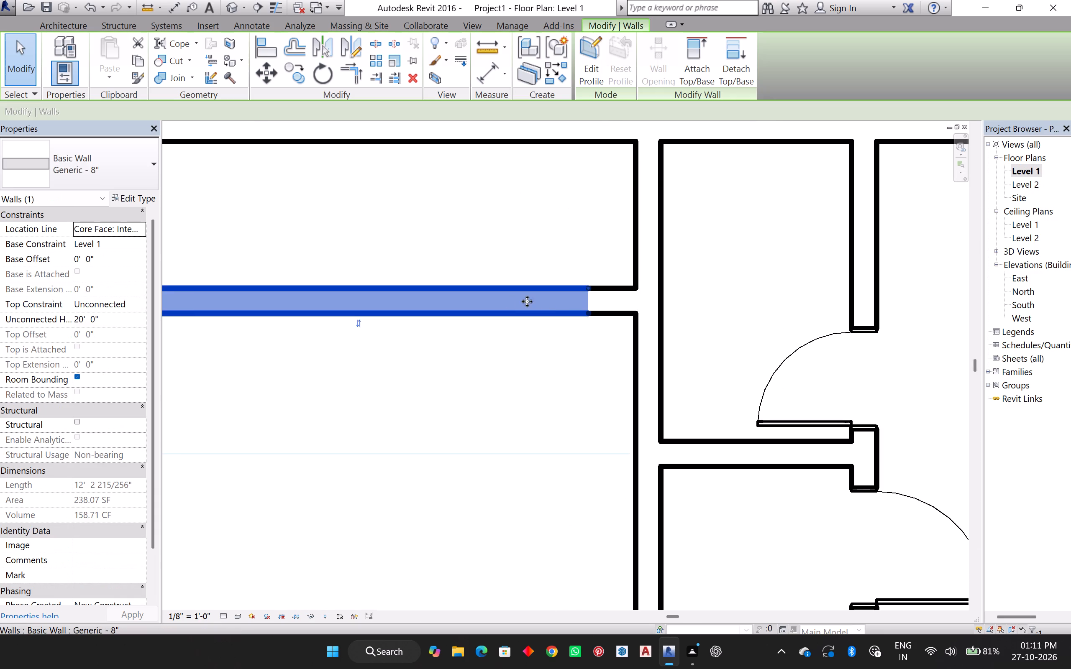
pyautogui.scroll(-3, 556, 307)
pyautogui.press('Delete')
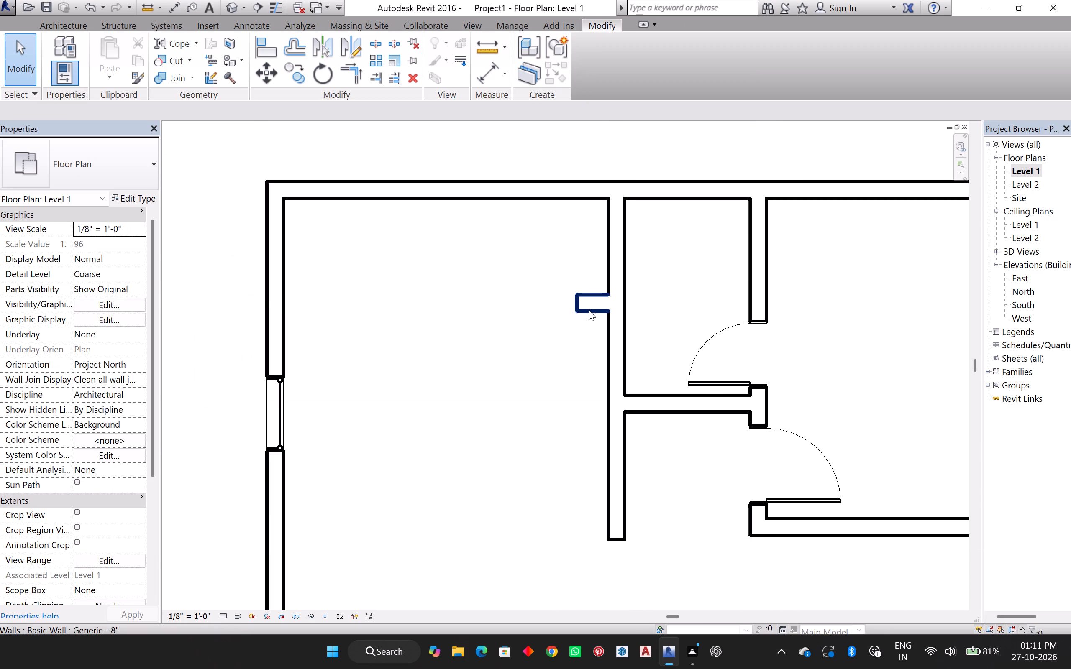
pyautogui.click(589, 307)
pyautogui.press('Delete')
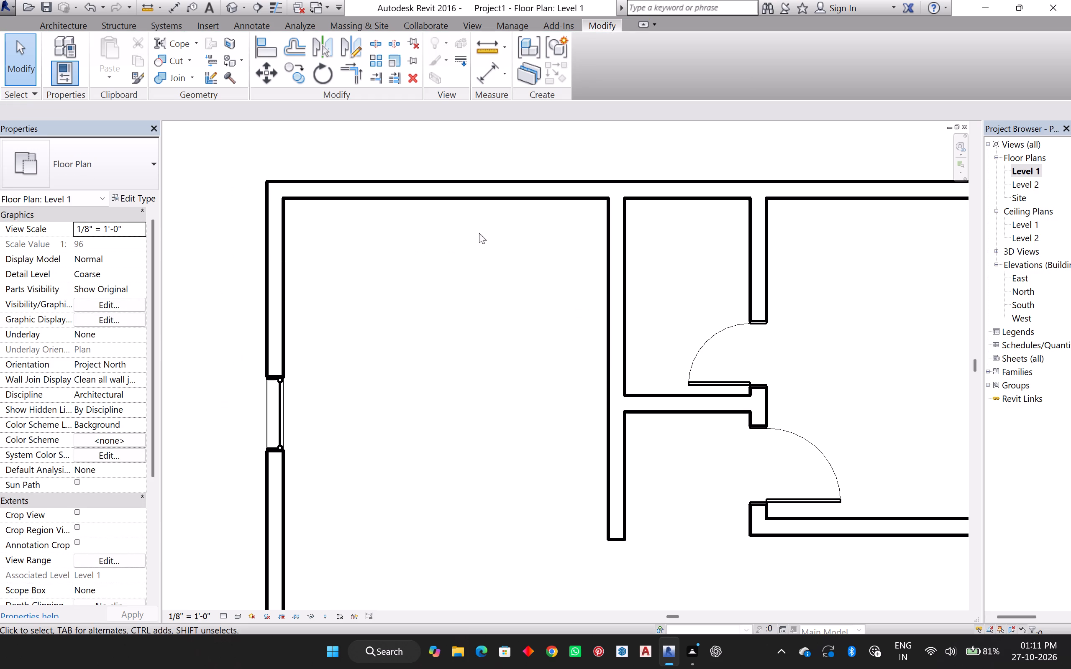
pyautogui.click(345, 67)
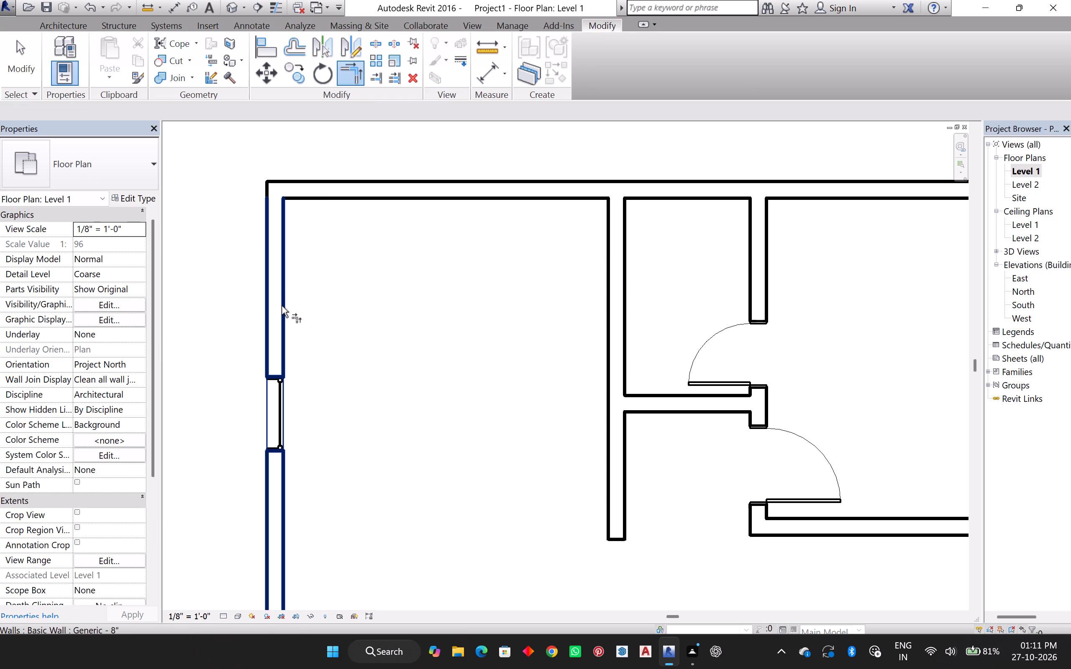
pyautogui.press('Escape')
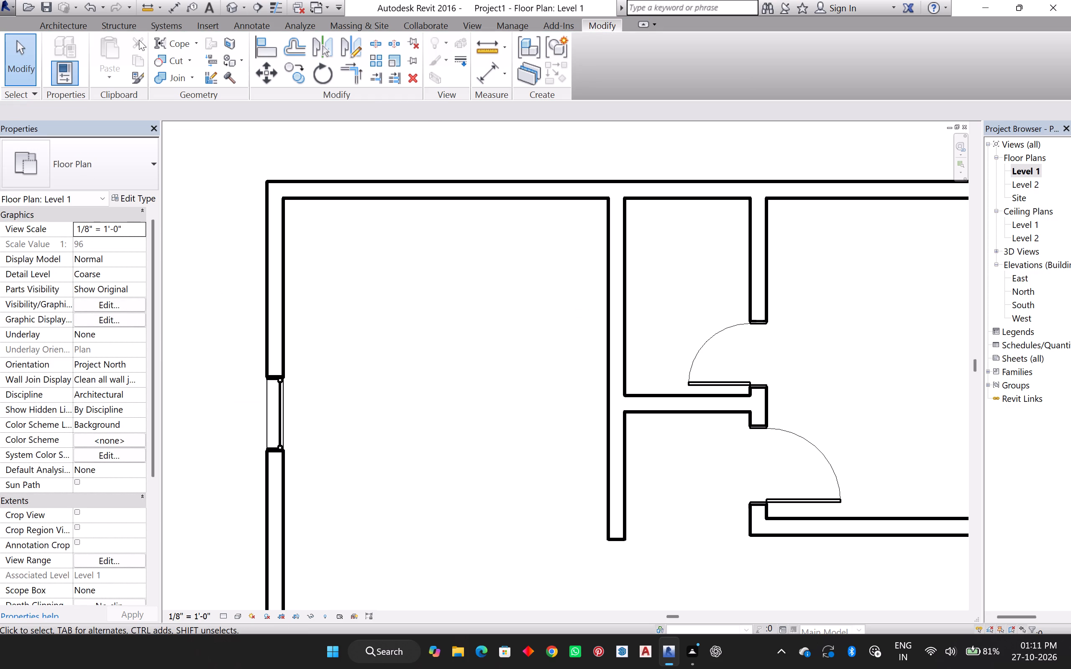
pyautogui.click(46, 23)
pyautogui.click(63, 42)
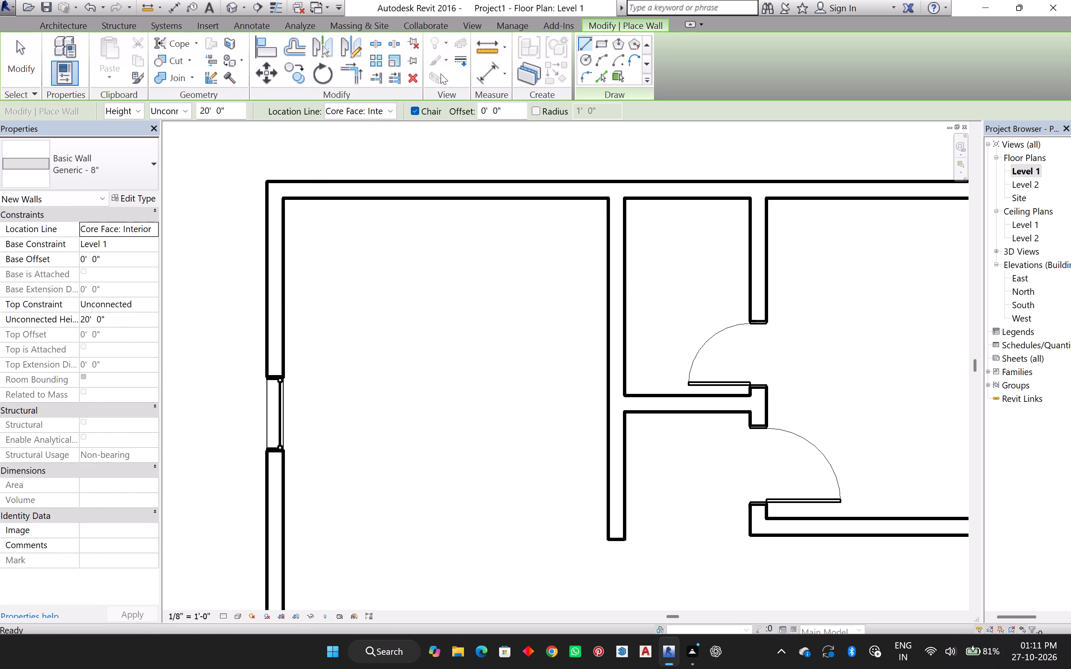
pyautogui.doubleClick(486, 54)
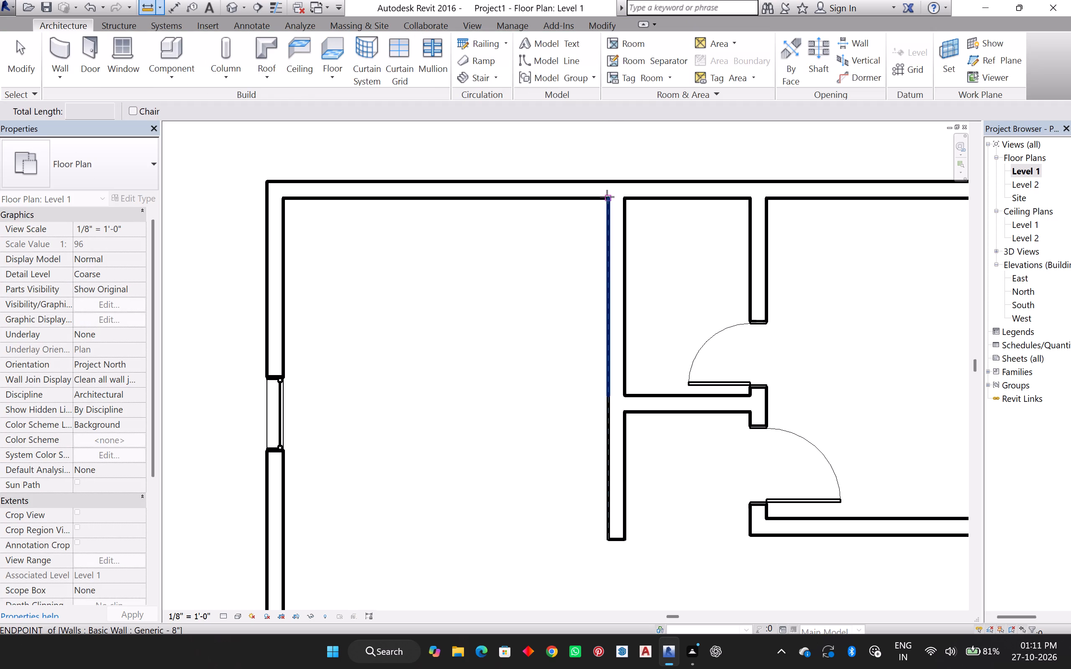
# Draw a Generic - 8" east-west wall across the northwest room, offset 3' 11" from the north wall's inner face.
pyautogui.click(67, 45)
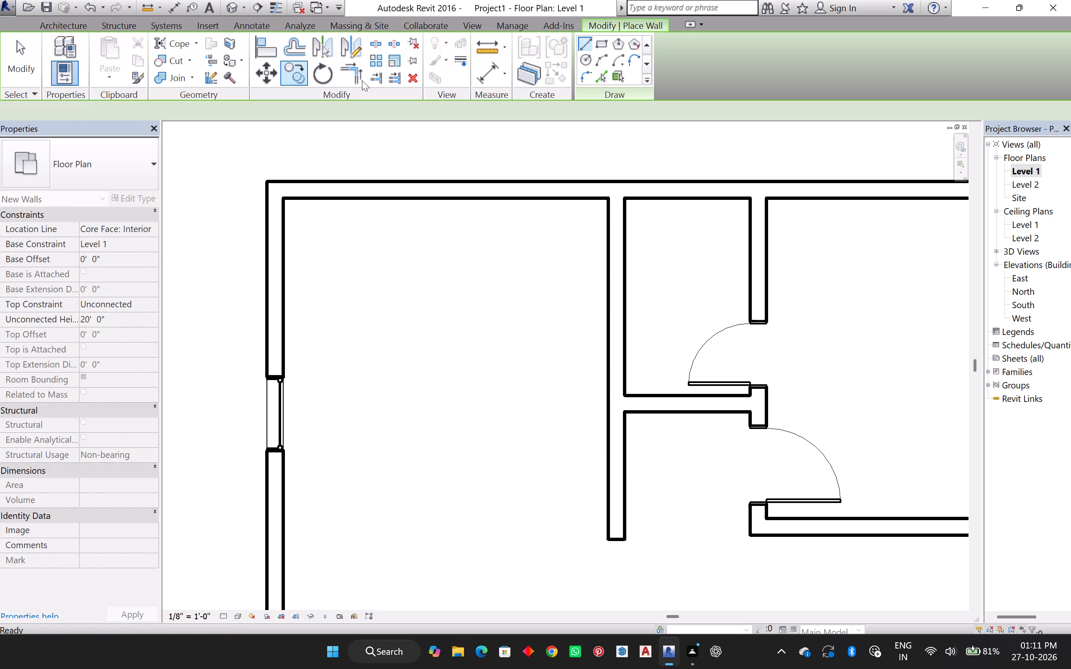
pyautogui.click(501, 110)
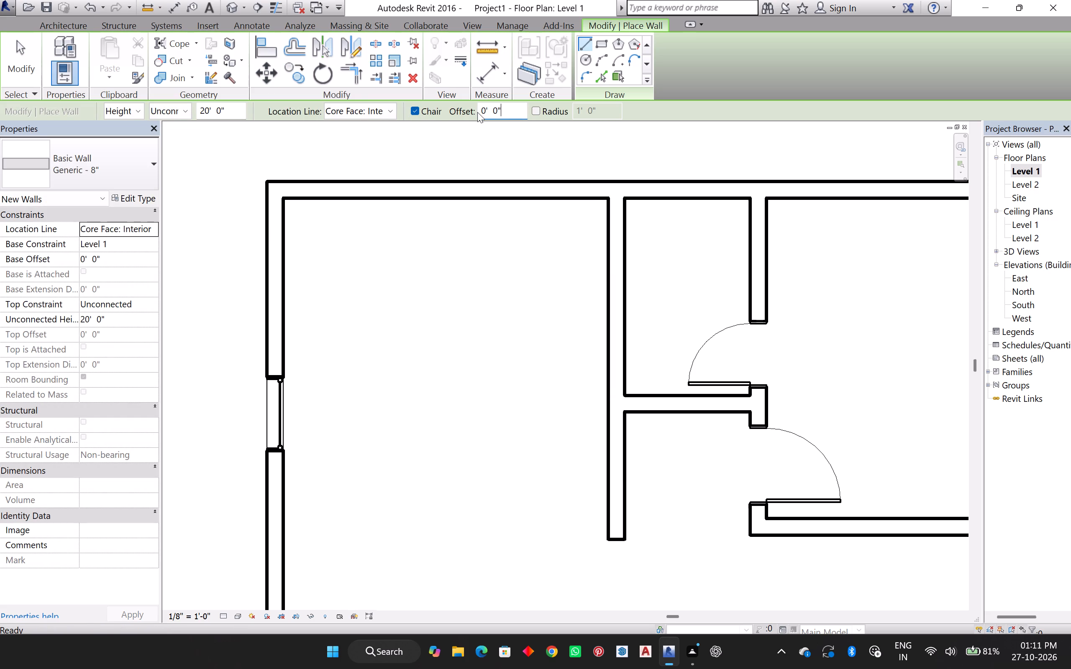
pyautogui.press('BackSpace')
pyautogui.press('BackSpace')
pyautogui.press('BackSpace')
pyautogui.press('BackSpace')
pyautogui.press('BackSpace')
pyautogui.press('BackSpace')
pyautogui.press('BackSpace')
pyautogui.press('BackSpace')
pyautogui.press('BackSpace')
pyautogui.press('BackSpace')
pyautogui.press('BackSpace')
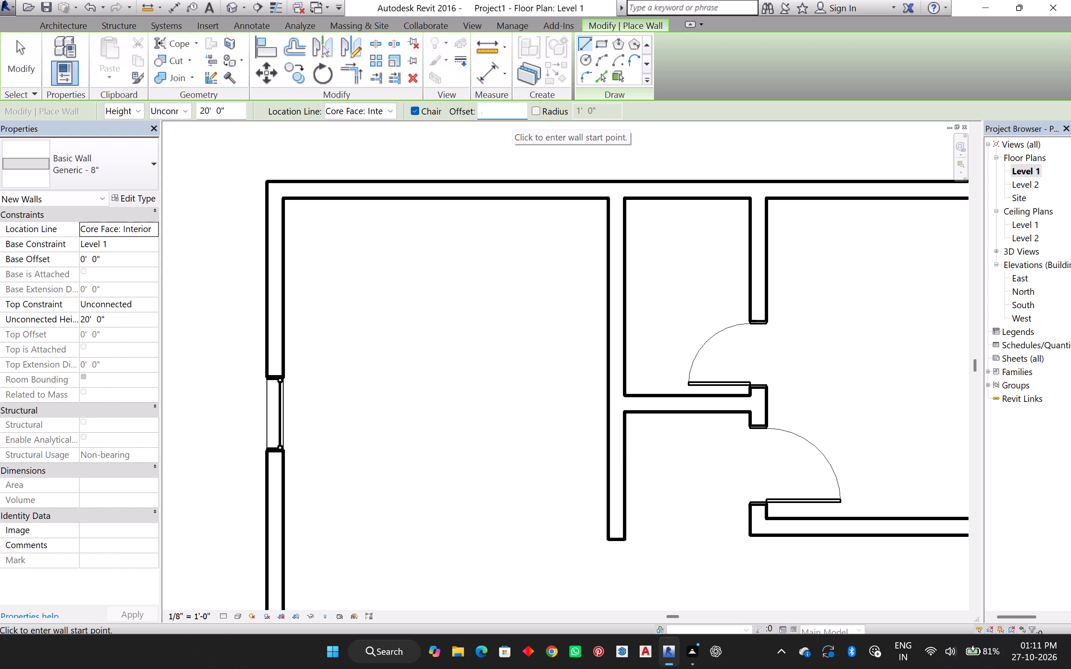
pyautogui.press('3')
pyautogui.press("'")
pyautogui.press('1')
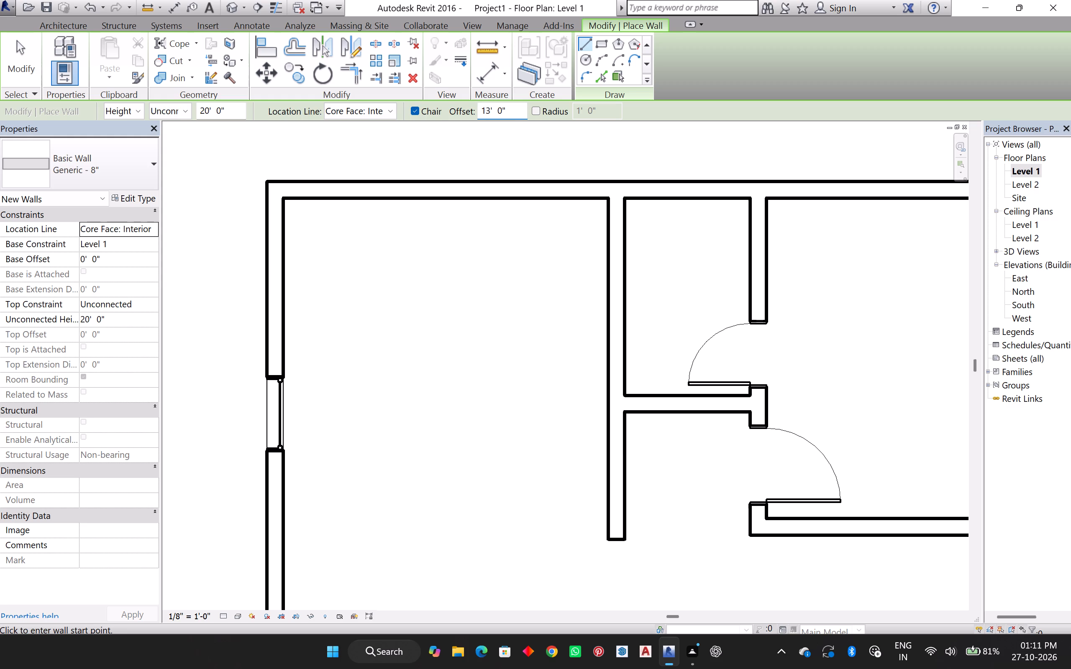
pyautogui.press('BackSpace')
pyautogui.press('Right')
pyautogui.press('Right')
pyautogui.press('Right')
pyautogui.press('Right')
pyautogui.press('Right')
pyautogui.write('11')
pyautogui.press('BackSpace')
pyautogui.press('BackSpace')
pyautogui.press('BackSpace')
pyautogui.write('11')
pyautogui.press('Return')
pyautogui.click(604, 199)
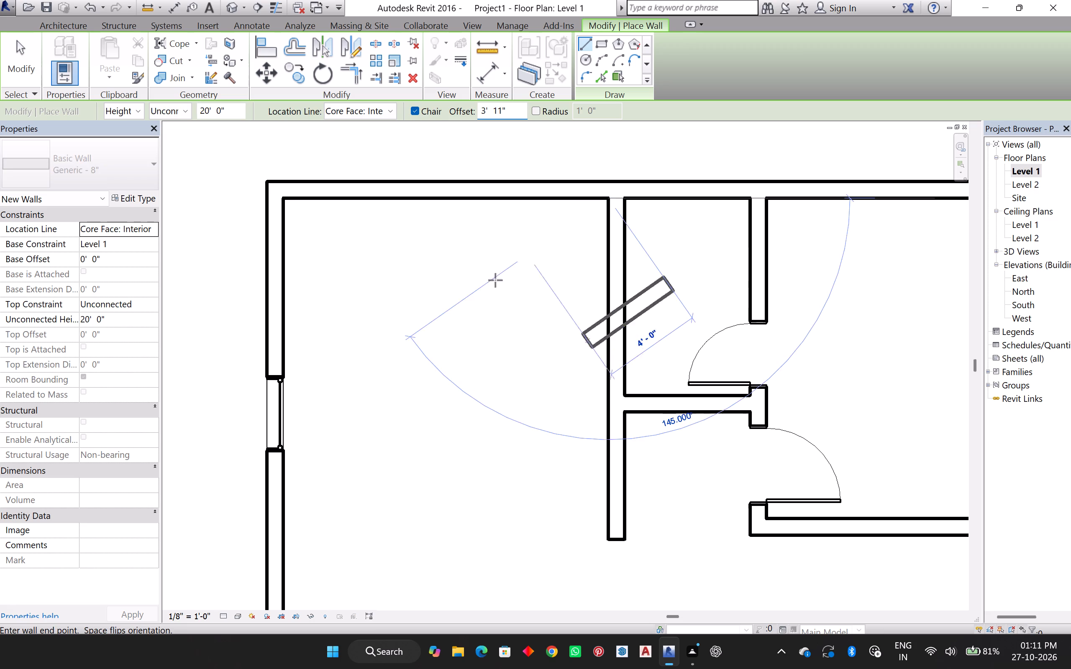
pyautogui.click(282, 196)
pyautogui.press('Escape')
pyautogui.scroll(-5, 430, 360)
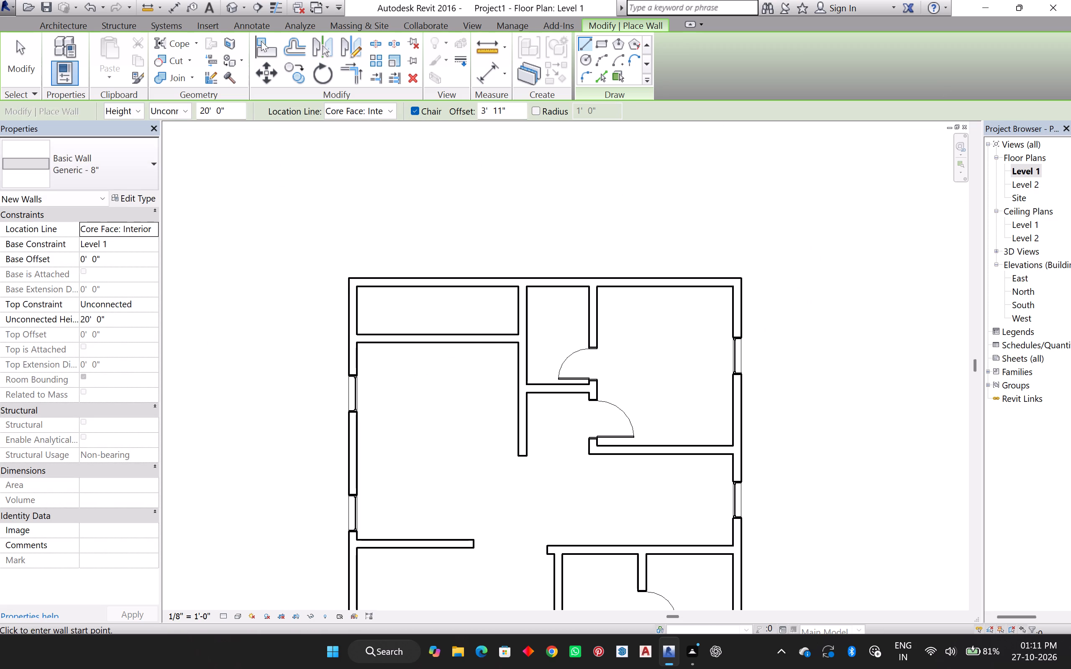
pyautogui.click(23, 64)
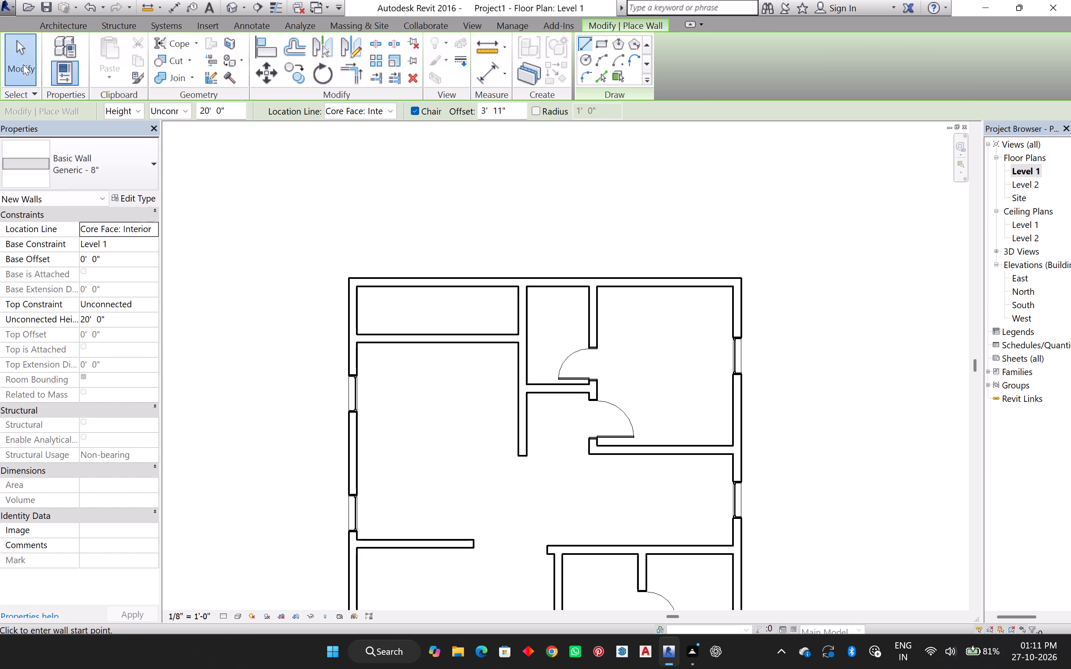
# Open the 3D view and examine the new northwest partition wall from above and the front, with that wall selected.
pyautogui.click(229, 1)
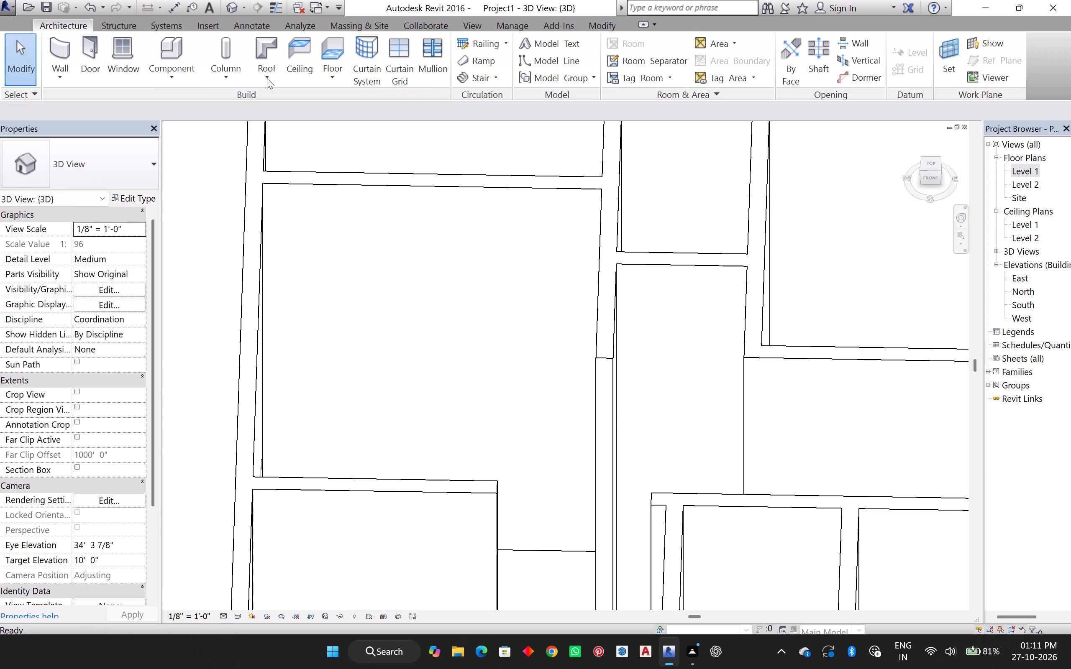
pyautogui.scroll(-5, 339, 393)
pyautogui.moveTo(391, 510); pyautogui.dragTo(410, 448, button='middle')
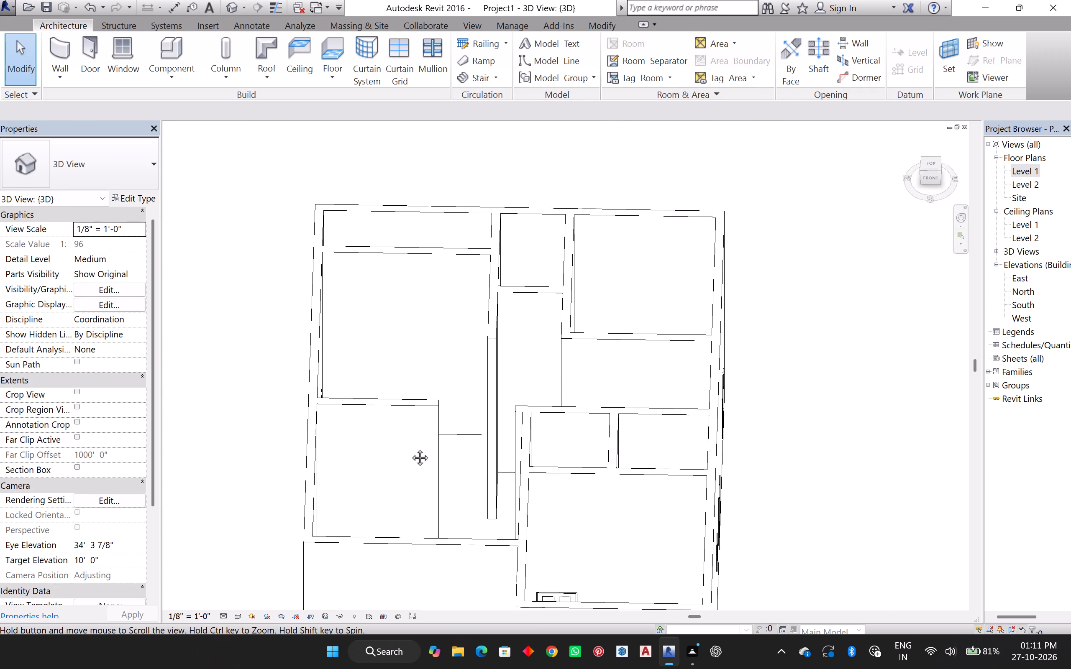
pyautogui.moveTo(410, 448); pyautogui.dragTo(435, 465, button='middle')
pyautogui.click(455, 251)
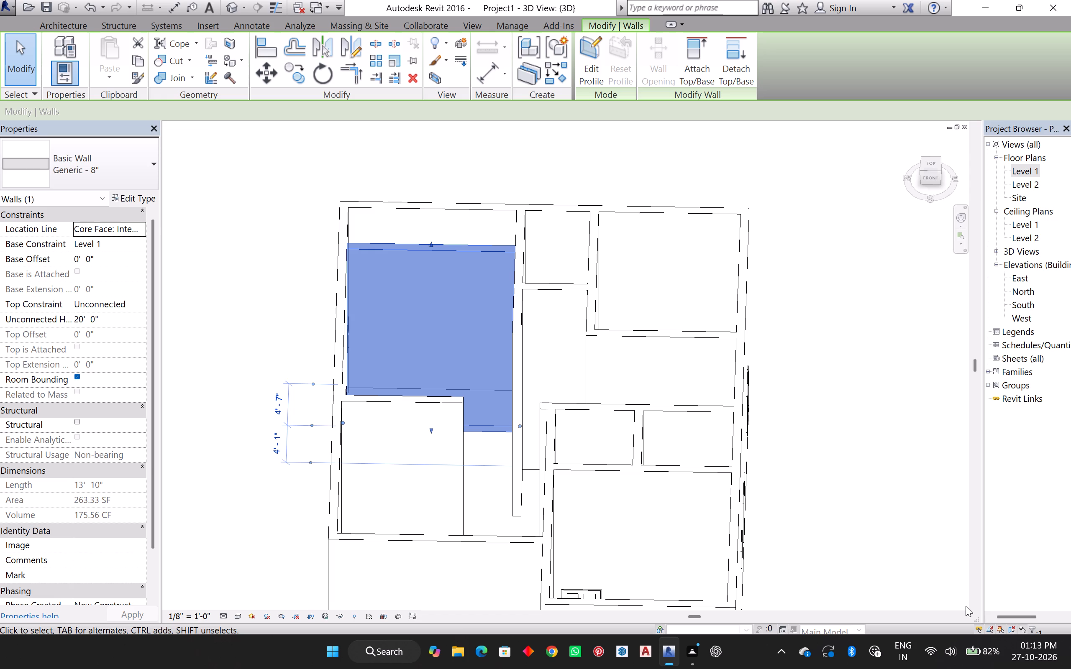
pyautogui.scroll(-5, 574, 523)
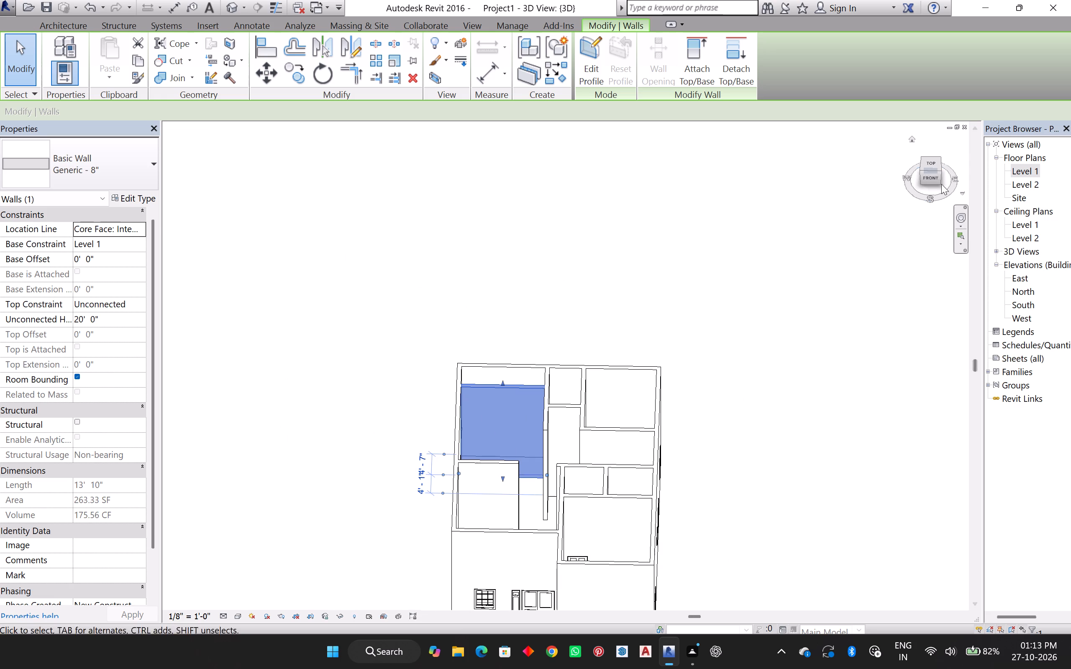
pyautogui.click(931, 180)
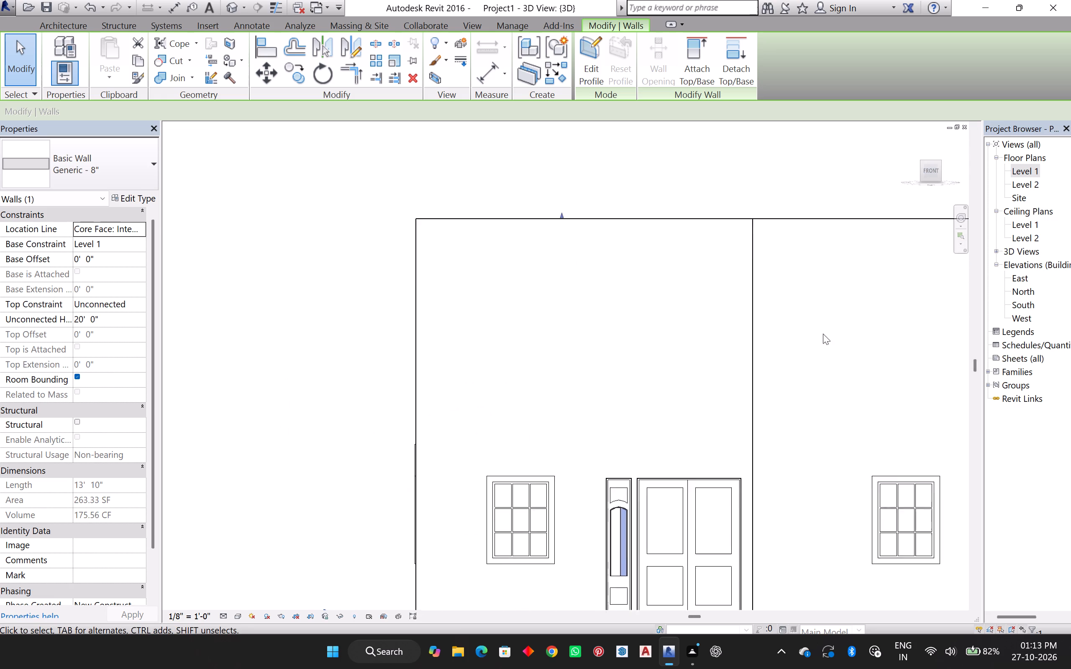
pyautogui.scroll(-1, 639, 406)
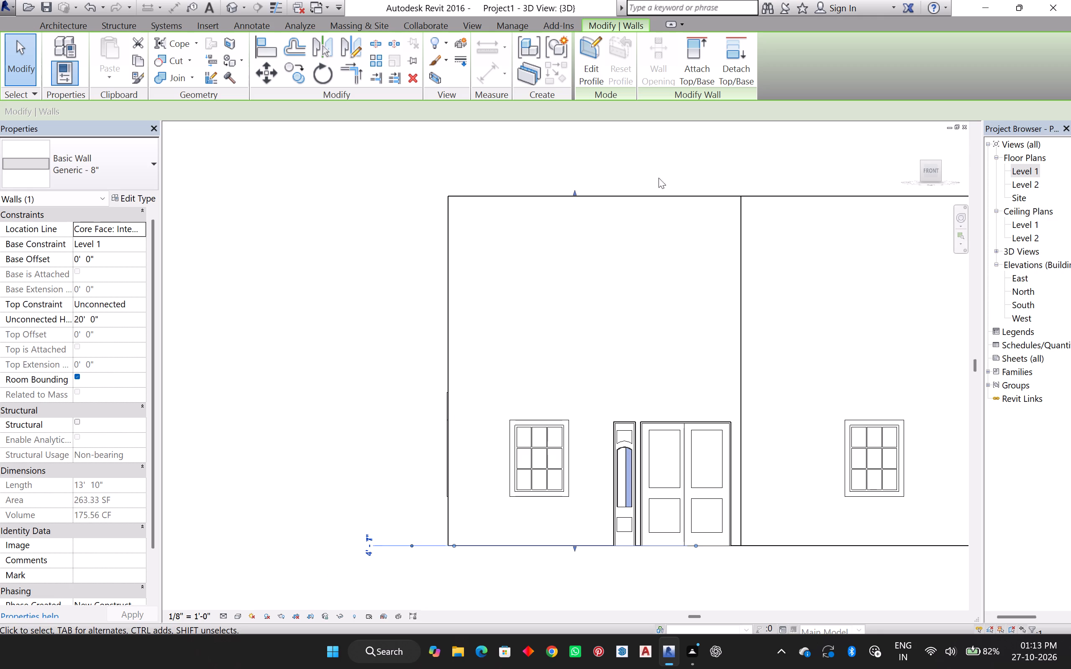
pyautogui.keyDown('shift'); pyautogui.moveTo(537, 172); pyautogui.dragTo(533, 241, button='middle'); pyautogui.keyUp('shift')
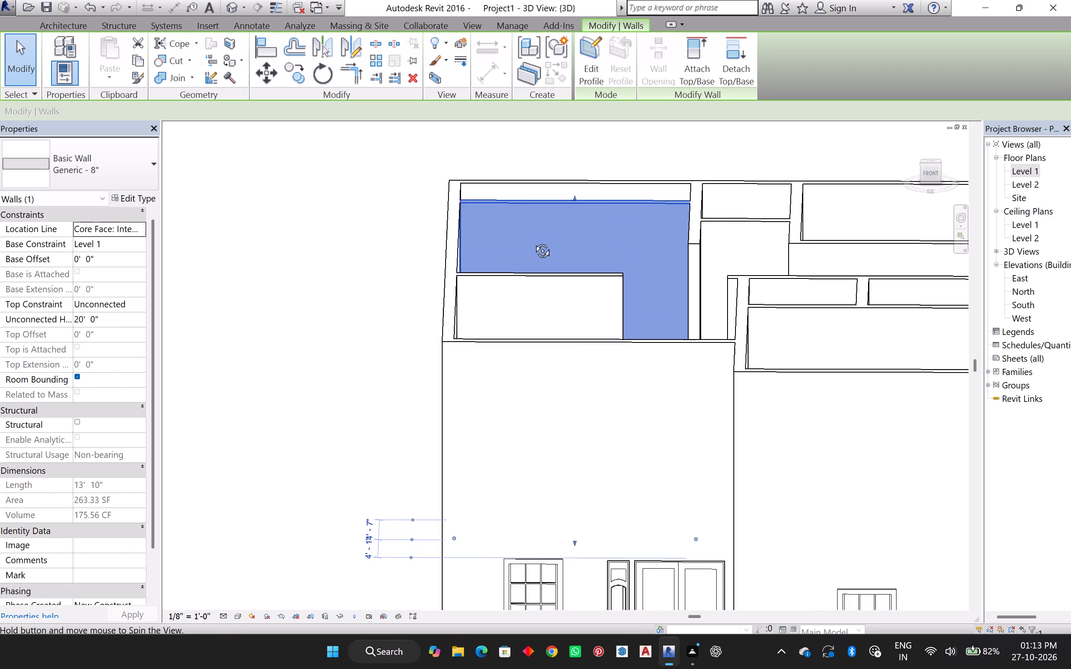
pyautogui.keyDown('shift'); pyautogui.moveTo(533, 241); pyautogui.dragTo(524, 289, button='middle'); pyautogui.keyUp('shift')
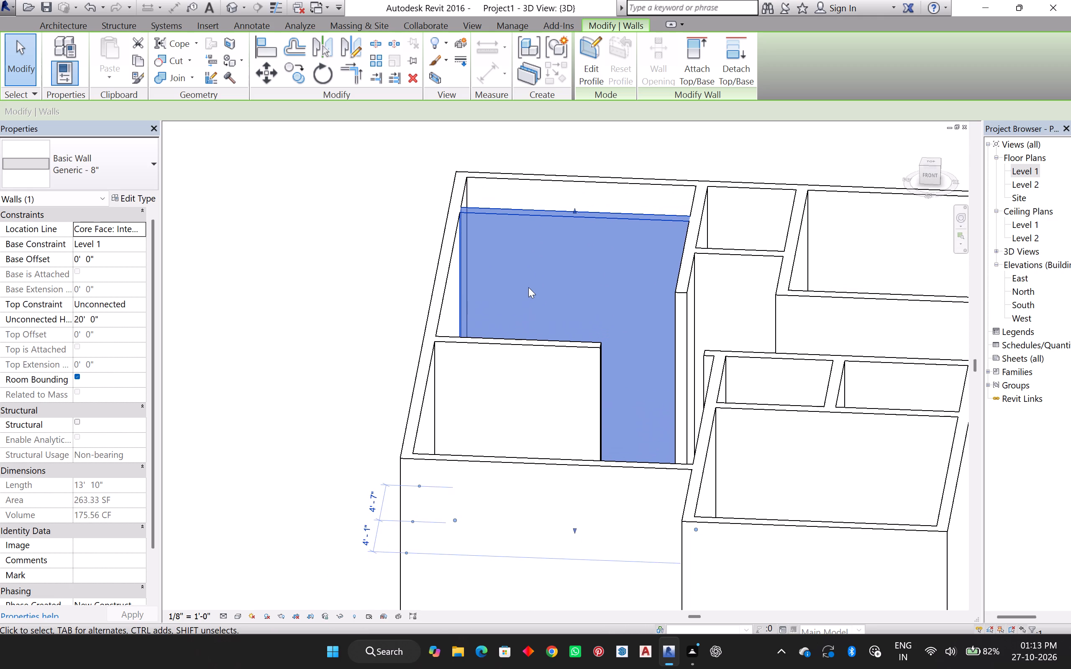
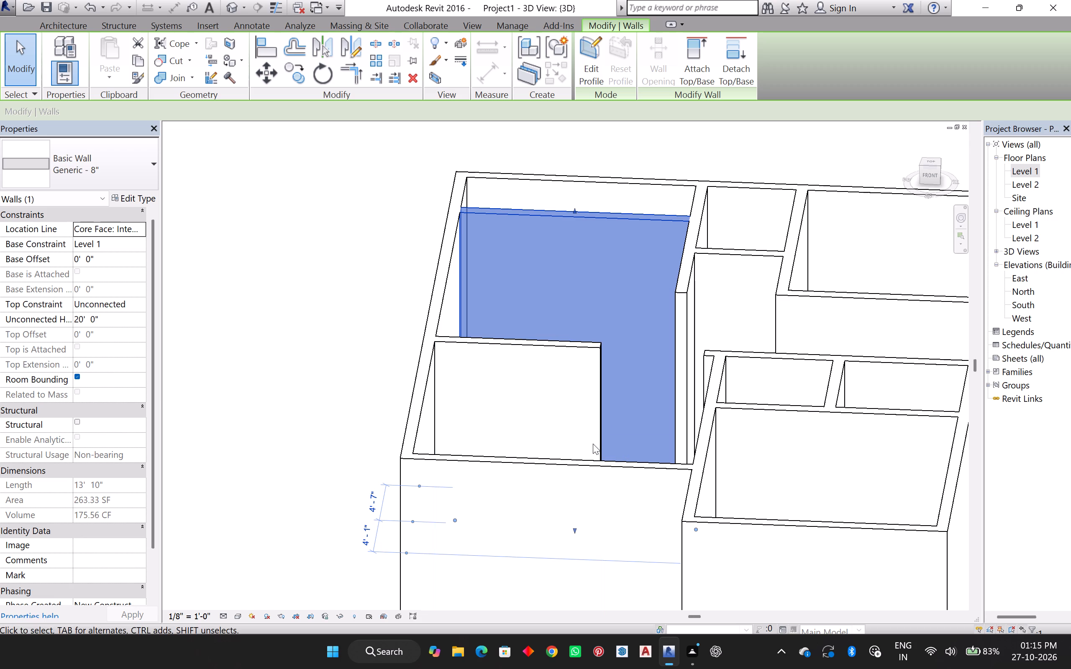
# Examine the house model in 3D, covering the selected interior wall, the surrounding room layout and the front facade.
pyautogui.scroll(-3, 572, 407)
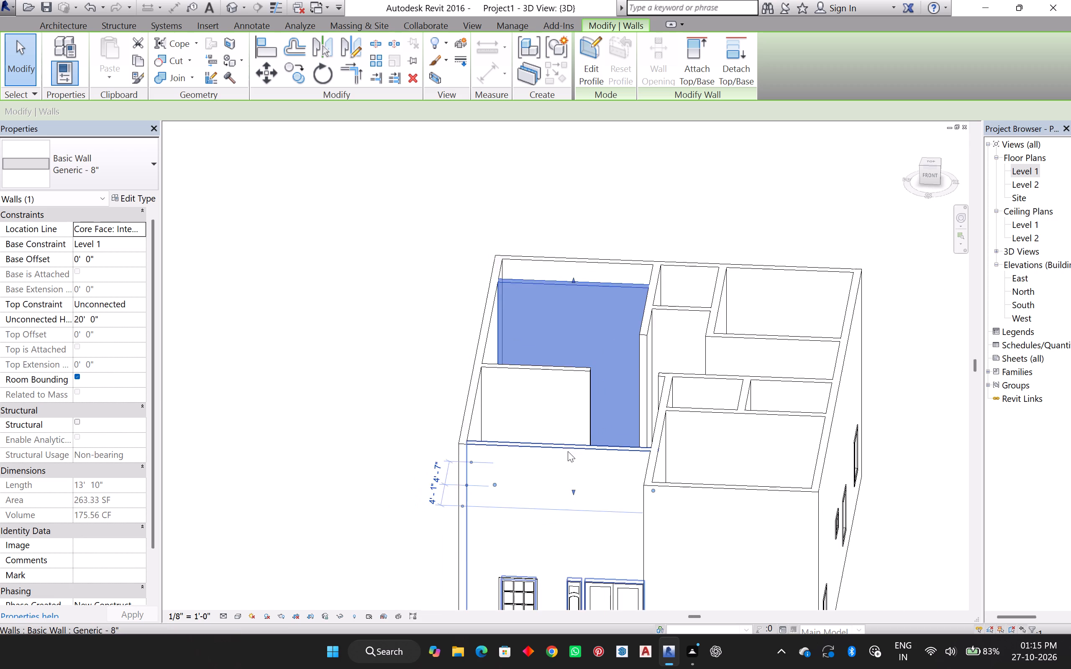
pyautogui.scroll(-1, 568, 451)
pyautogui.scroll(-1, 566, 511)
pyautogui.moveTo(579, 547); pyautogui.dragTo(603, 519, button='middle')
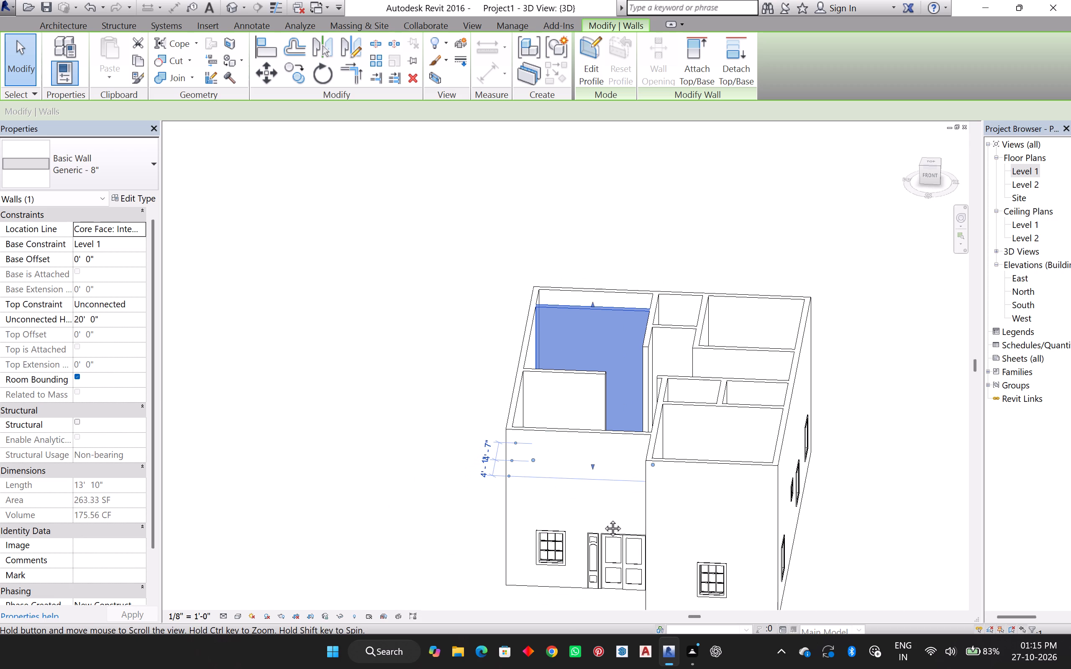
pyautogui.moveTo(603, 519); pyautogui.dragTo(560, 556, button='middle')
pyautogui.middleClick(560, 556)
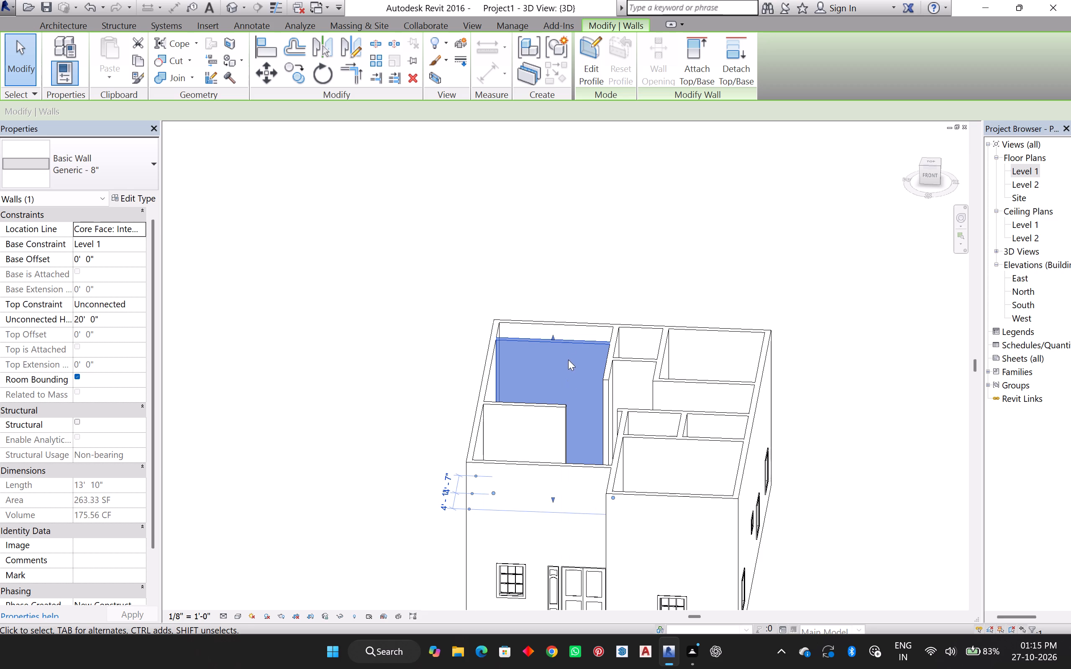
pyautogui.scroll(5, 574, 352)
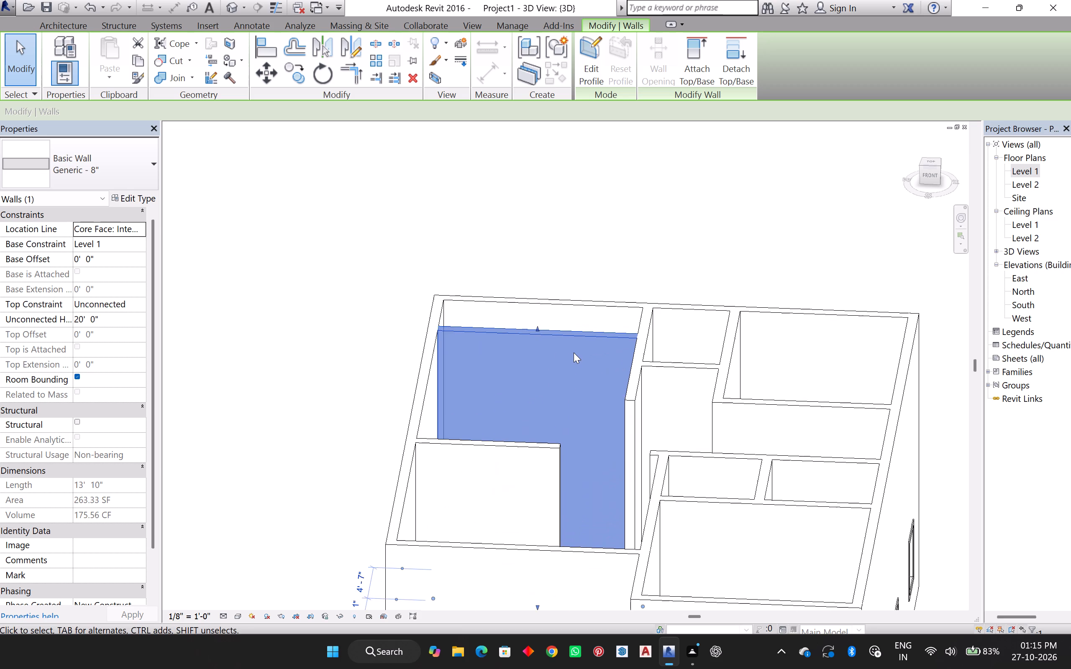
pyautogui.scroll(-4, 574, 354)
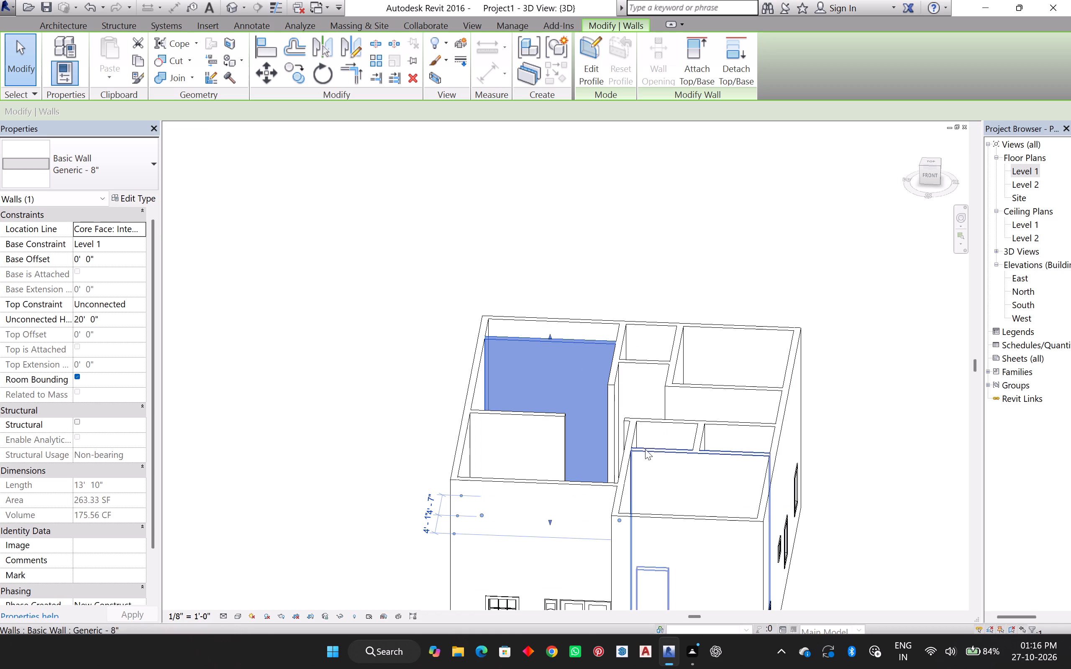
pyautogui.scroll(-5, 667, 464)
pyautogui.moveTo(697, 508); pyautogui.dragTo(711, 421, button='middle')
pyautogui.moveTo(632, 528); pyautogui.dragTo(623, 554, button='middle')
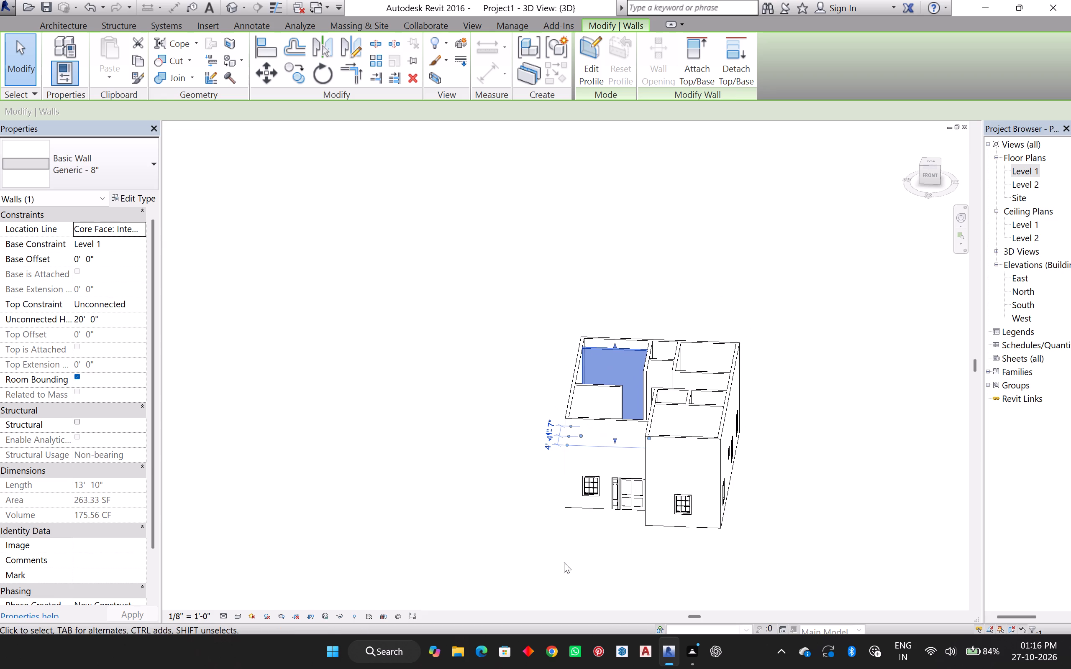
pyautogui.moveTo(564, 562); pyautogui.dragTo(468, 568, button='middle')
pyautogui.scroll(3, 506, 361)
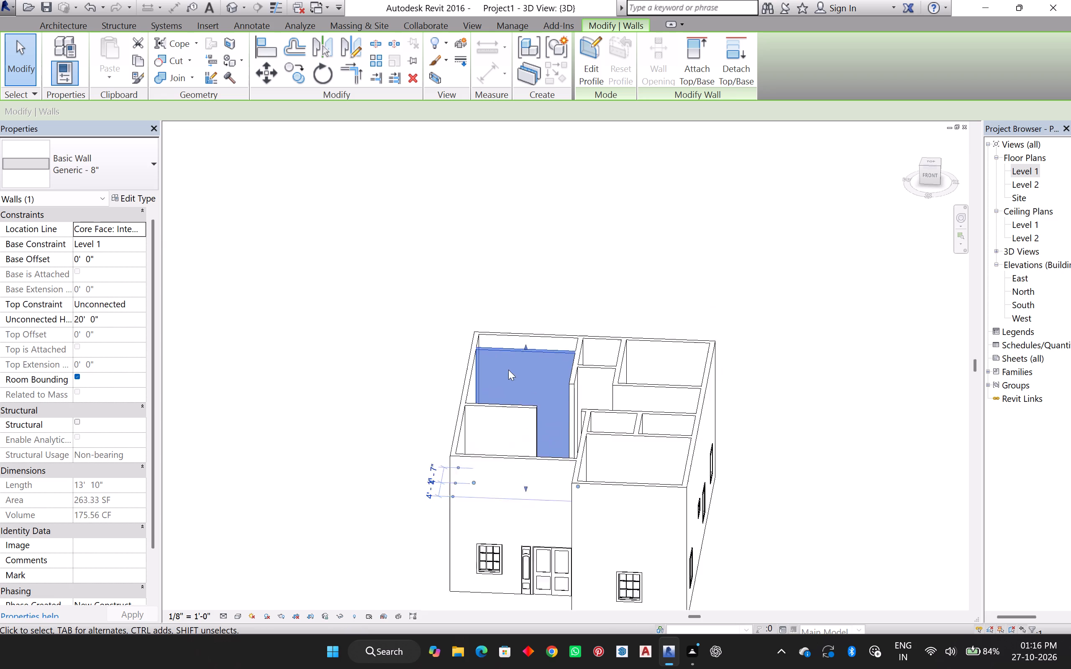
pyautogui.scroll(3, 508, 370)
pyautogui.scroll(-3, 511, 377)
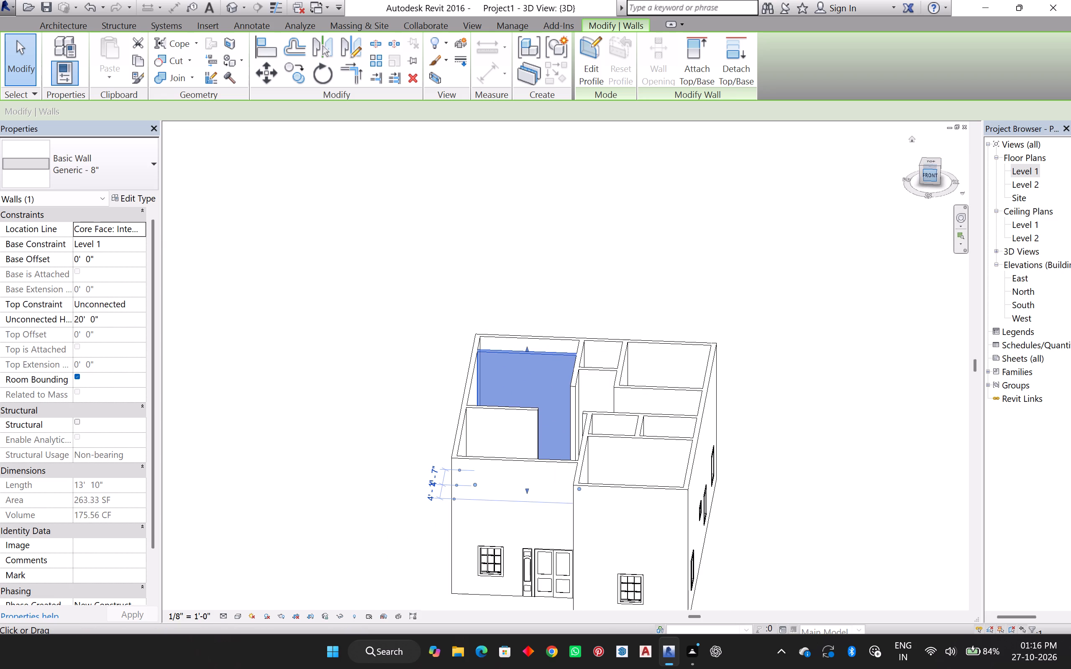
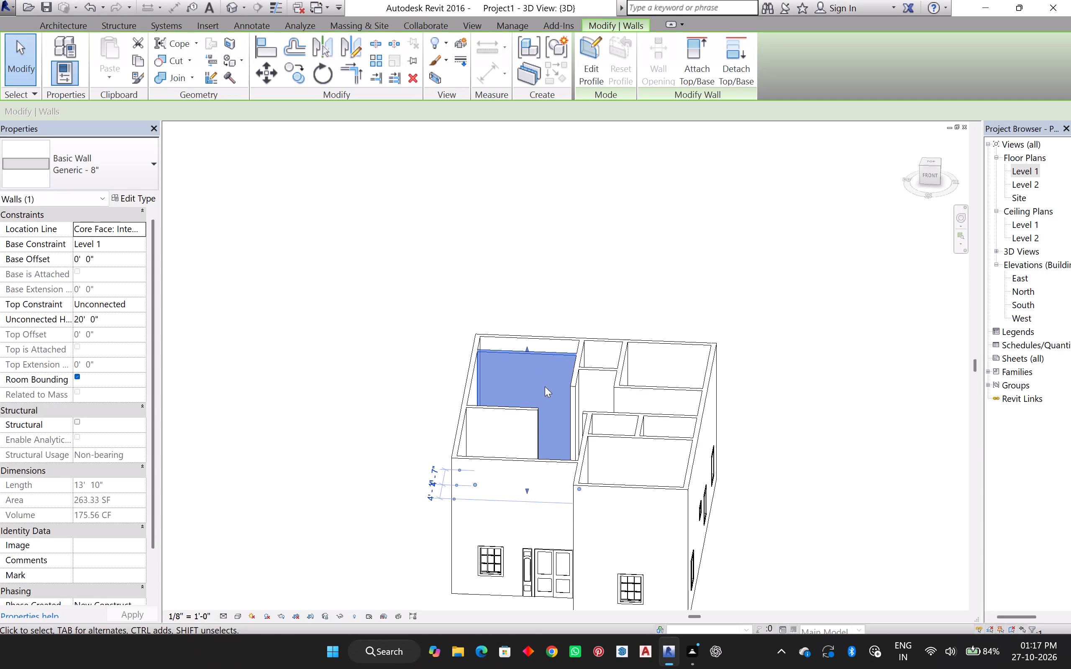
# Open the selected interior wall's profile for editing, seen from the front.
pyautogui.click(931, 175)
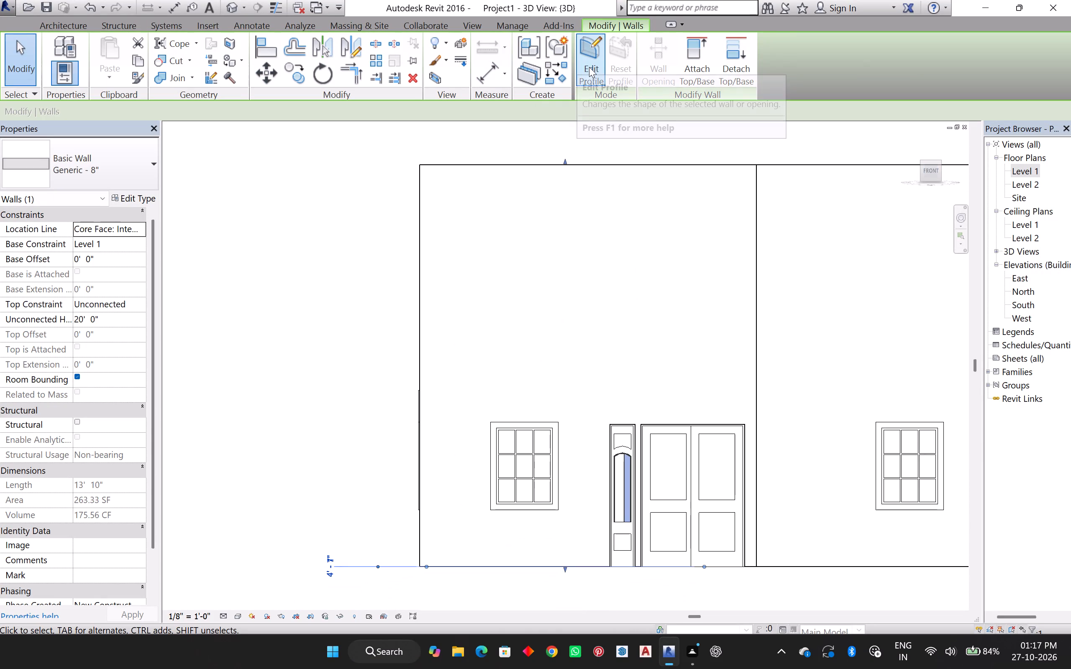
pyautogui.click(593, 67)
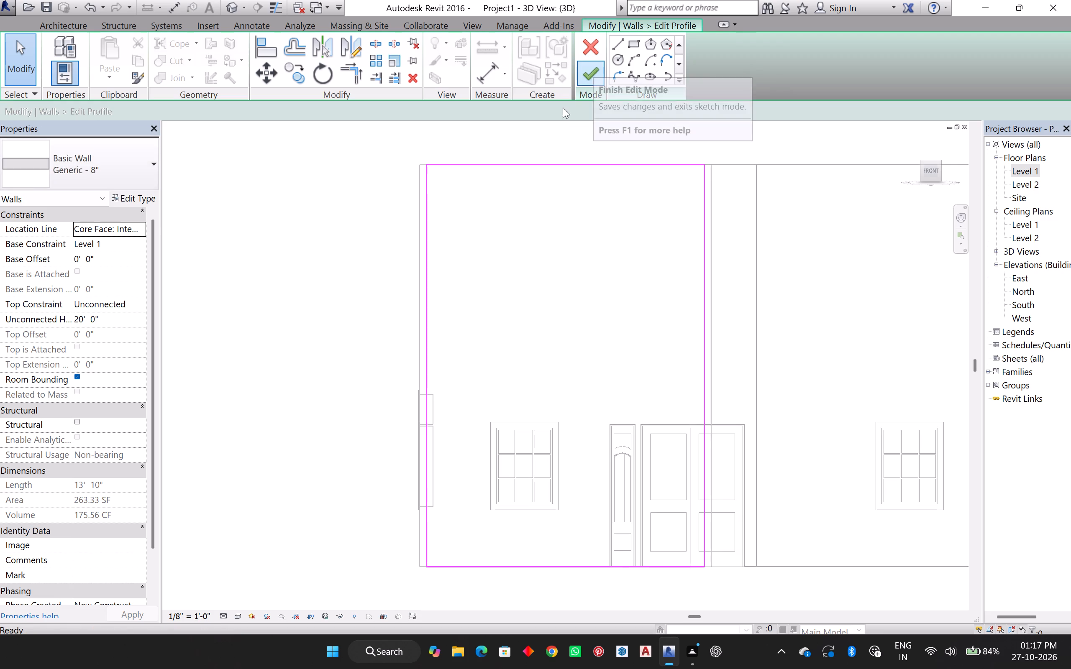
# Sketch a rectangular door opening about 3' 10" wide and 6' 6" high, rising from the wall profile's bottom line.
pyautogui.moveTo(650, 431); pyautogui.dragTo(652, 386, button='middle')
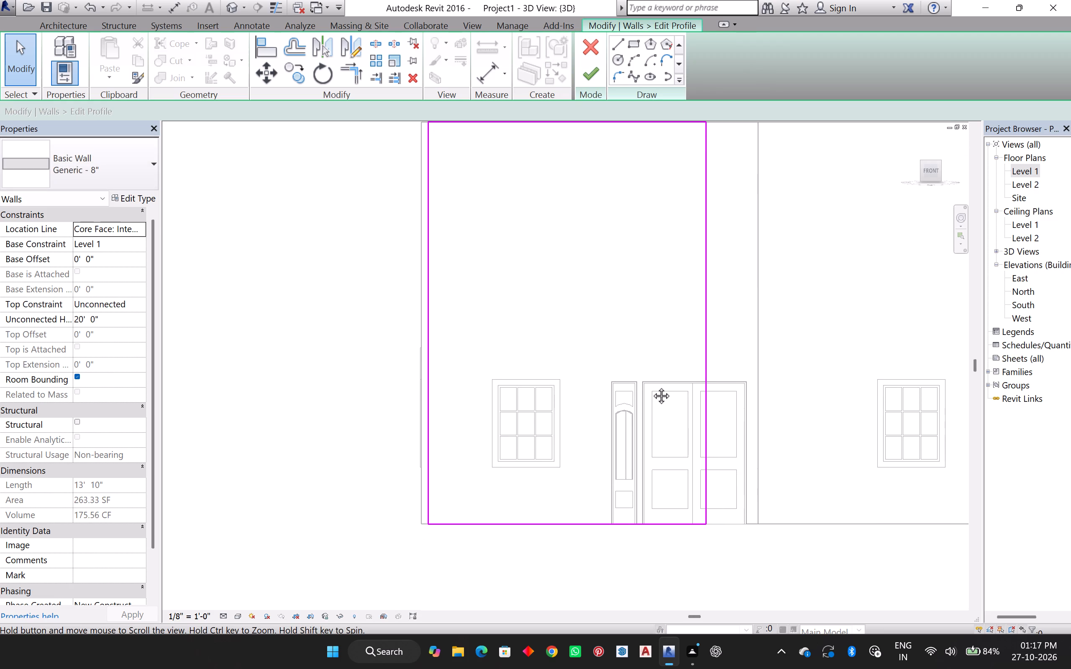
pyautogui.moveTo(652, 386); pyautogui.dragTo(651, 412, button='middle')
pyautogui.scroll(1, 650, 431)
pyautogui.moveTo(655, 426); pyautogui.dragTo(664, 438, button='right')
pyautogui.scroll(1, 661, 424)
pyautogui.rightClick(664, 442)
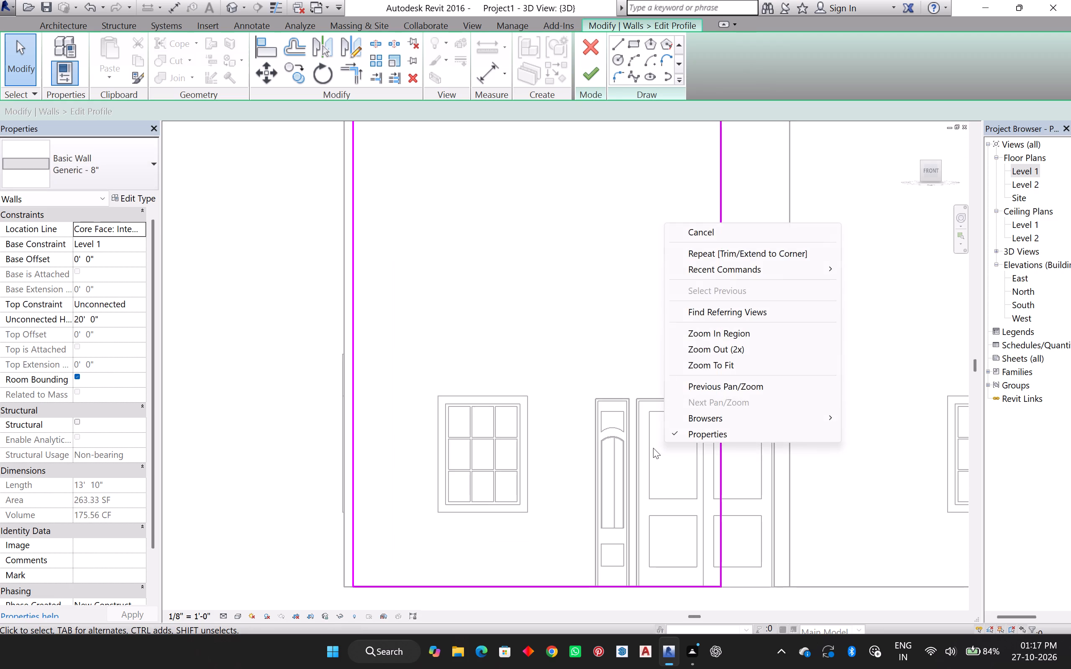
pyautogui.click(636, 342)
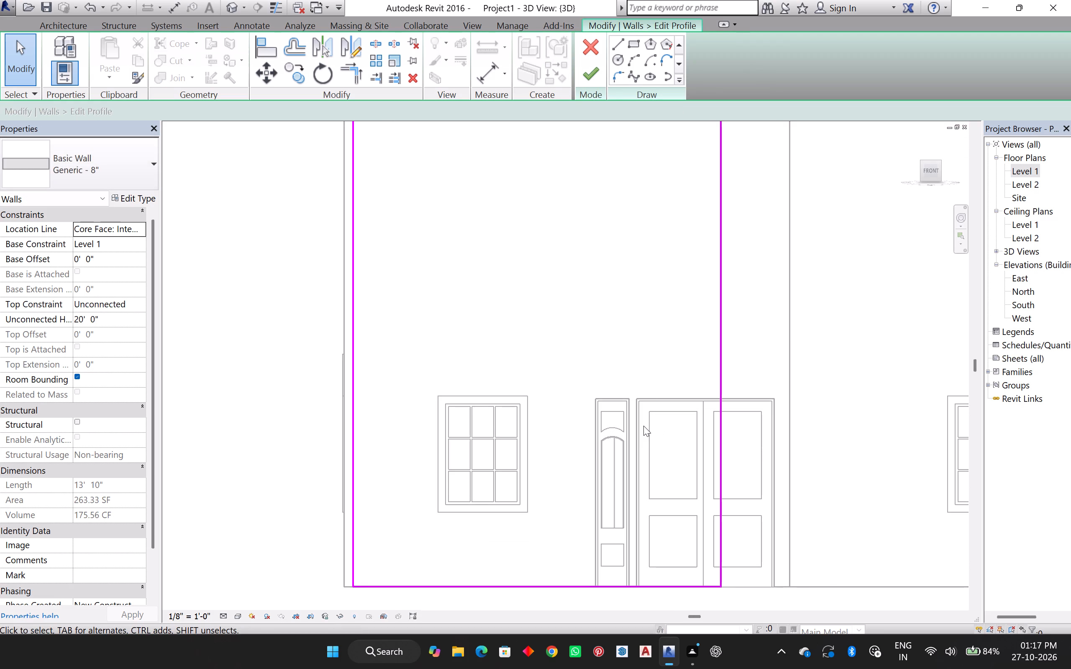
pyautogui.scroll(2, 708, 524)
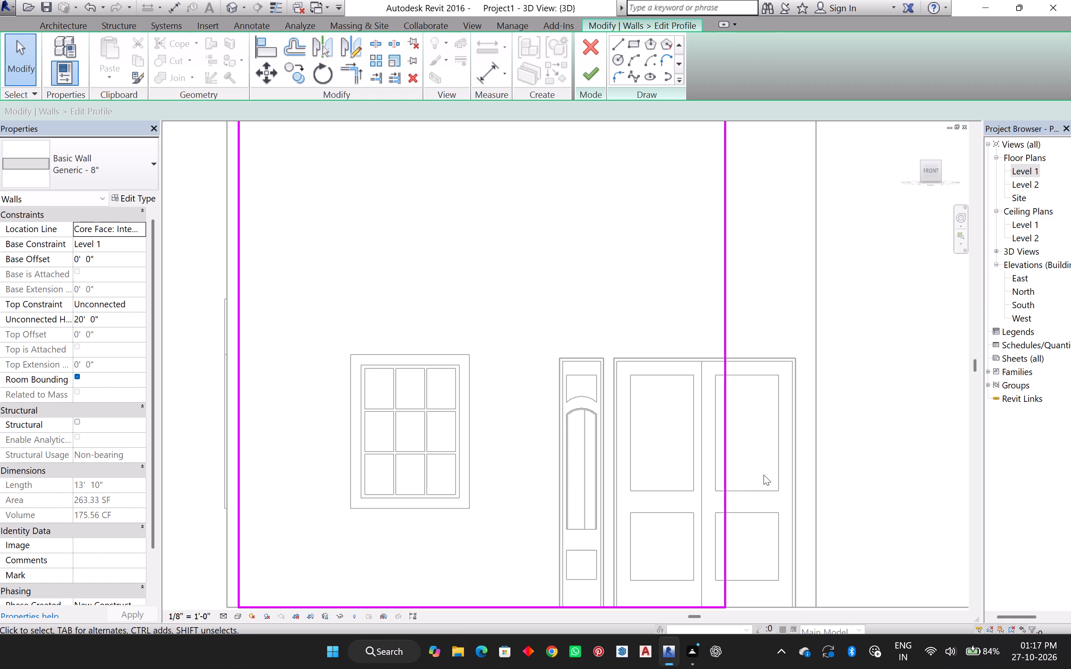
pyautogui.moveTo(682, 587); pyautogui.dragTo(679, 522, button='middle')
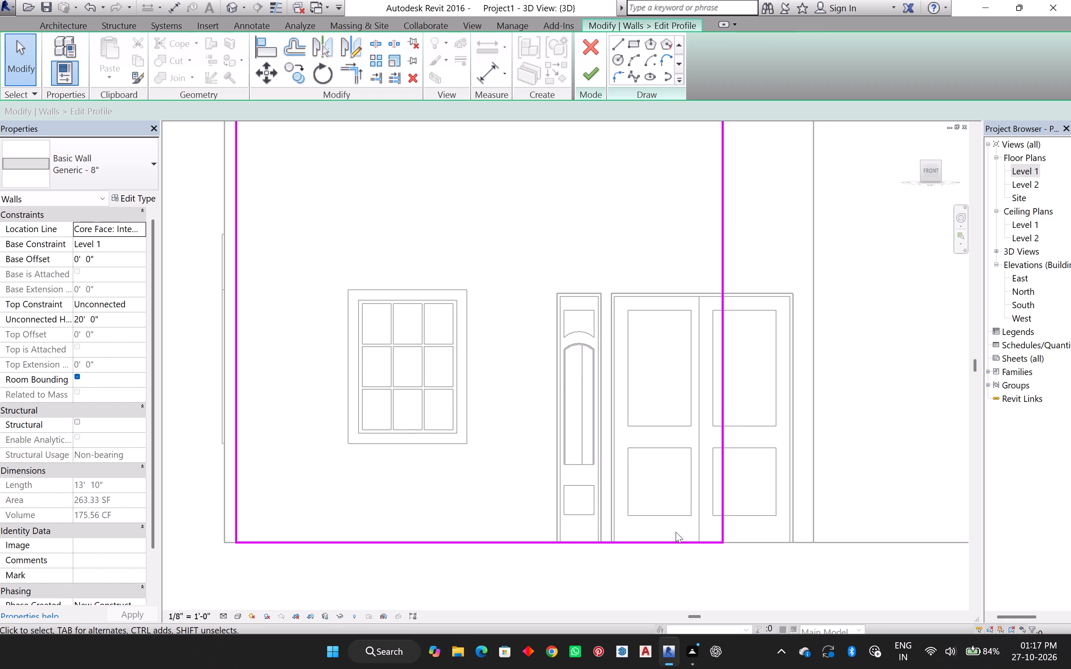
pyautogui.press('r')
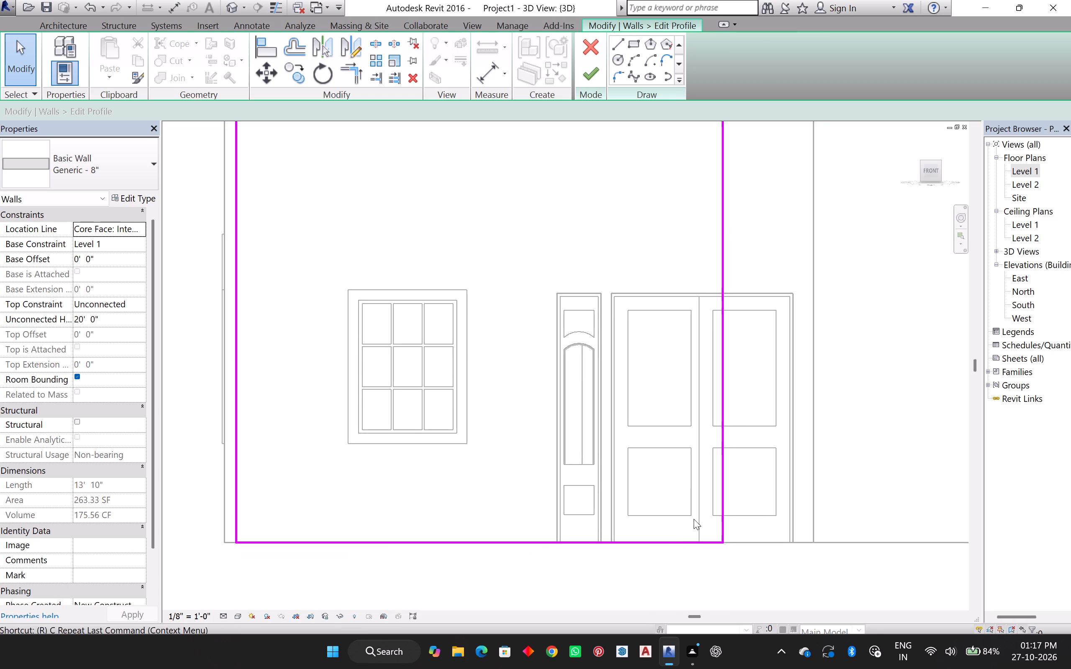
pyautogui.click(641, 46)
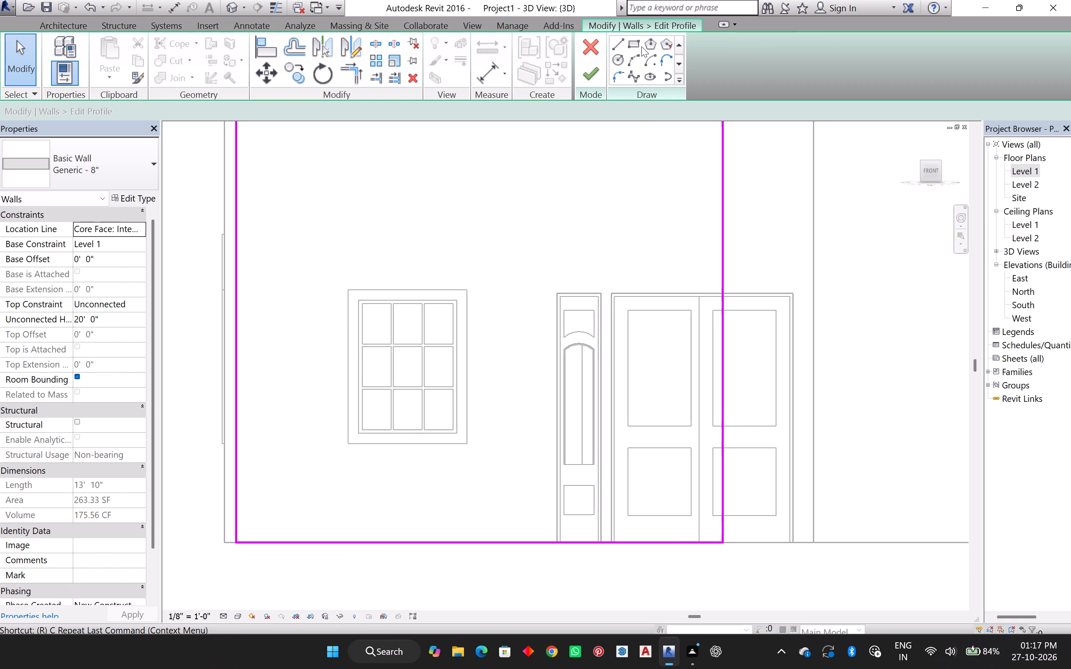
pyautogui.click(639, 45)
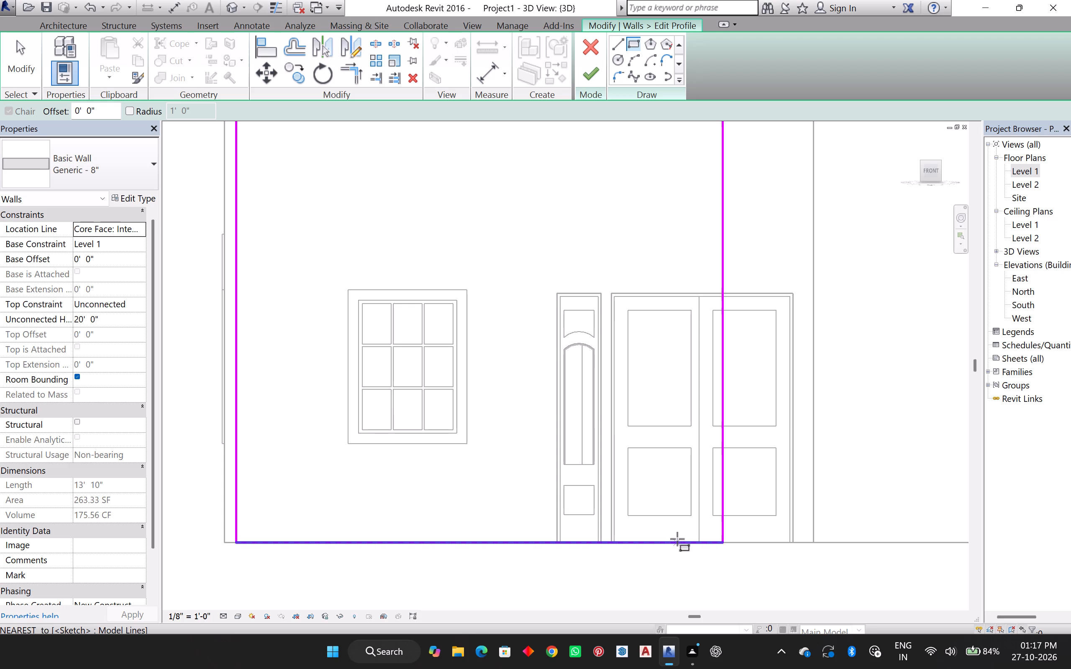
pyautogui.click(682, 540)
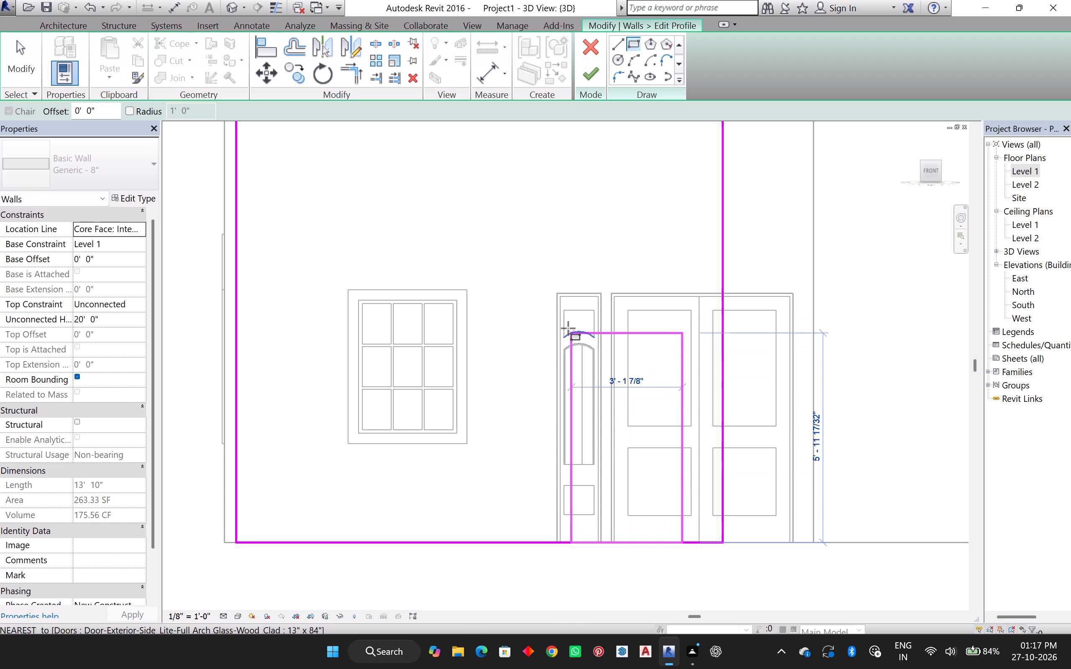
pyautogui.click(546, 313)
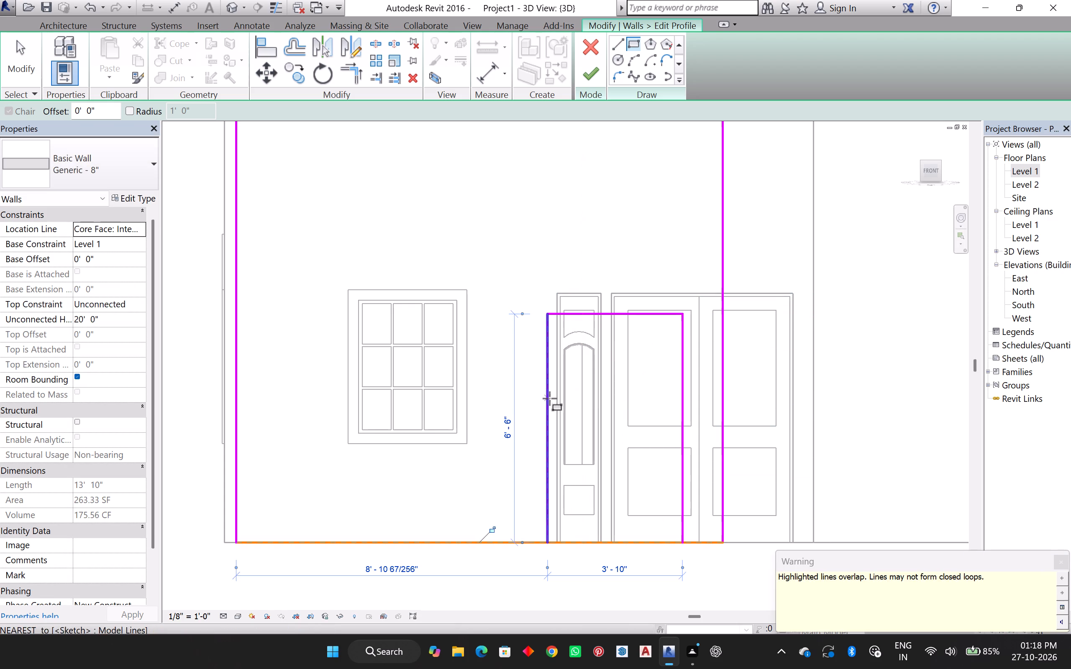
pyautogui.press('Escape')
pyautogui.press('Escape')
# Set the opening's width to 2' 8" by repositioning its left vertical line.
pyautogui.click(549, 406)
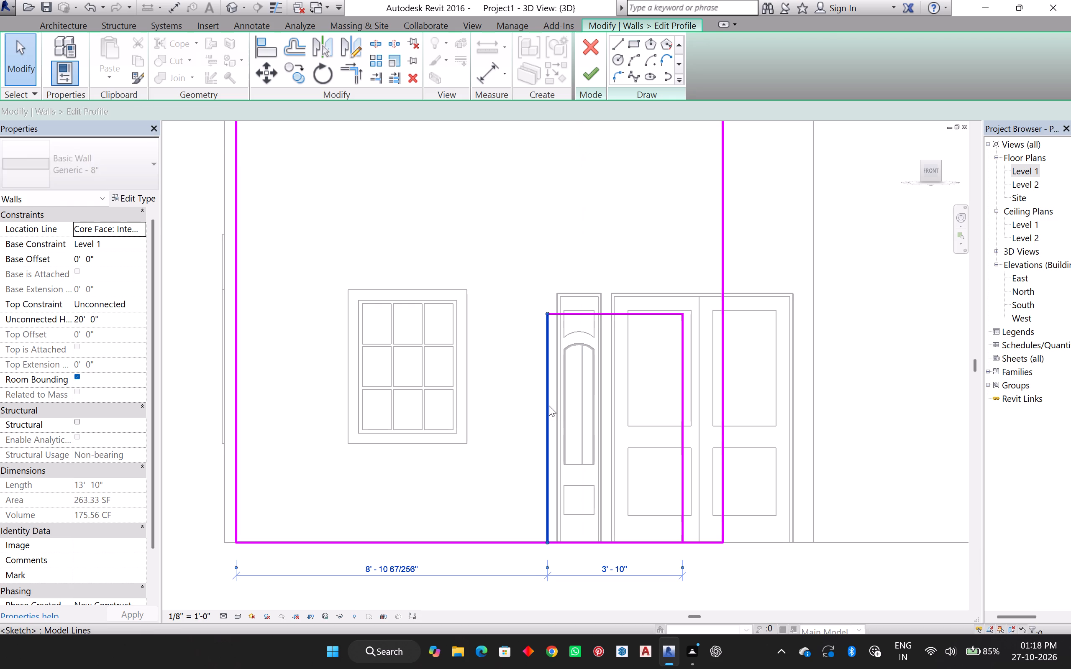
pyautogui.click(618, 569)
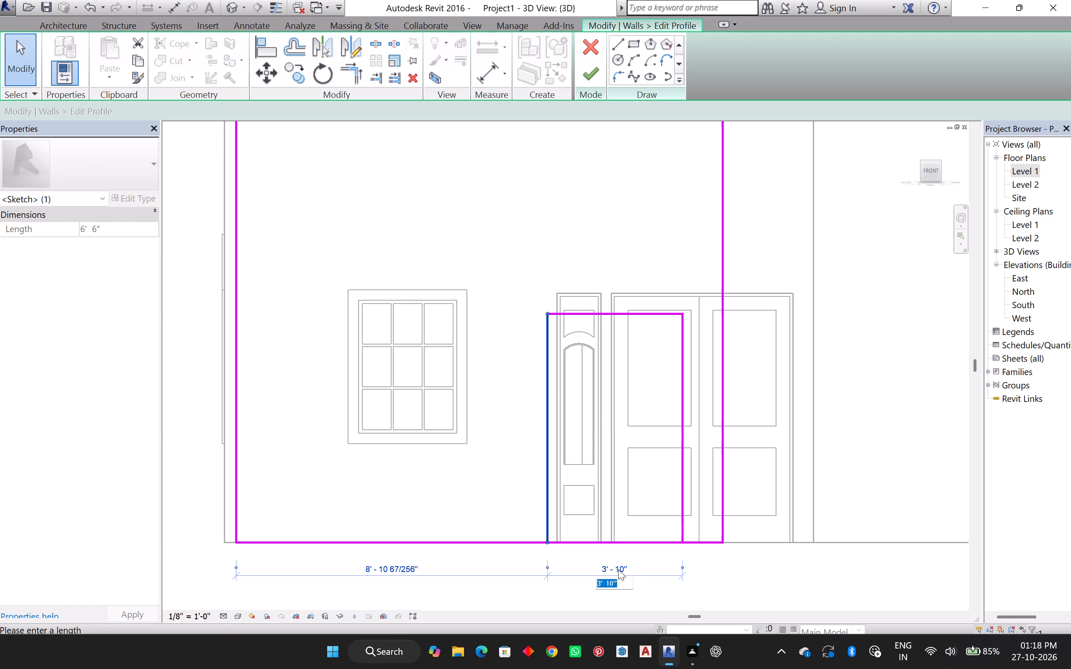
pyautogui.press('BackSpace')
pyautogui.press('3')
pyautogui.press('BackSpace')
pyautogui.press('2')
pyautogui.press("'")
pyautogui.press('6')
pyautogui.press("'")
pyautogui.press('Return')
pyautogui.press('Return')
pyautogui.press('BackSpace')
pyautogui.press('BackSpace')
pyautogui.press('8')
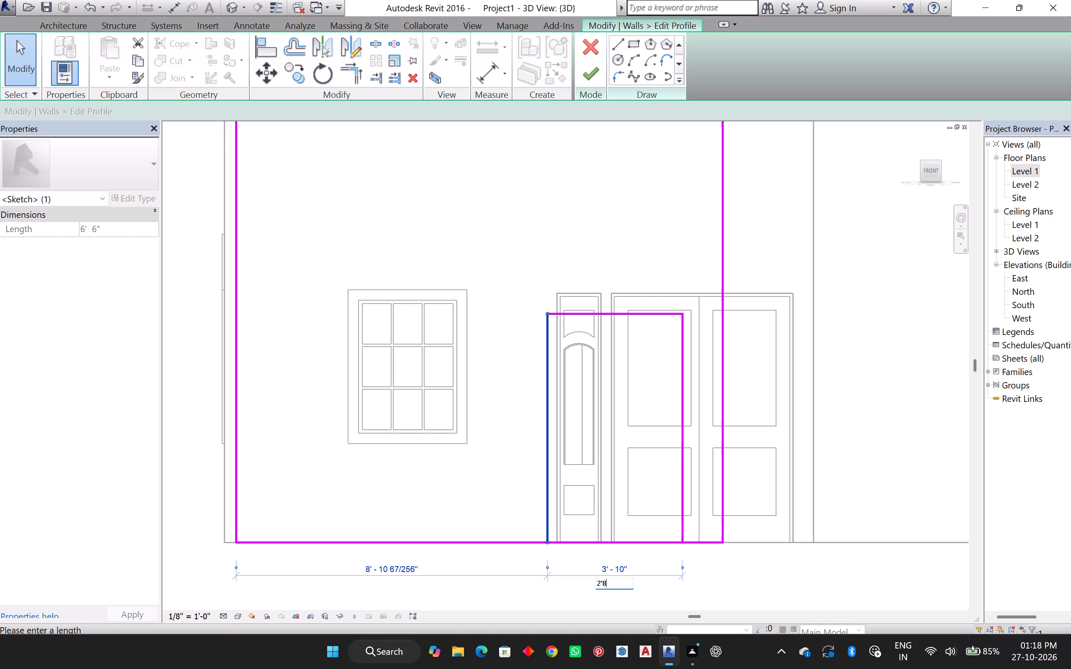
pyautogui.hotkey('shift', '"')
pyautogui.press('Return')
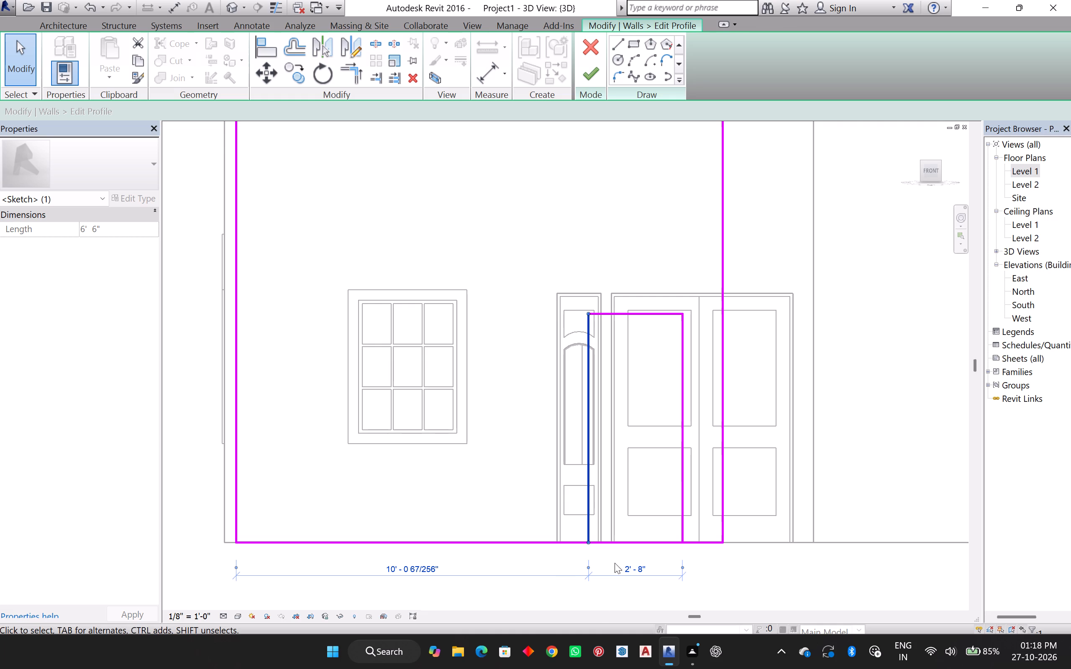
# Set the height of the opening's top line above the wall base to 6' 8".
pyautogui.click(618, 319)
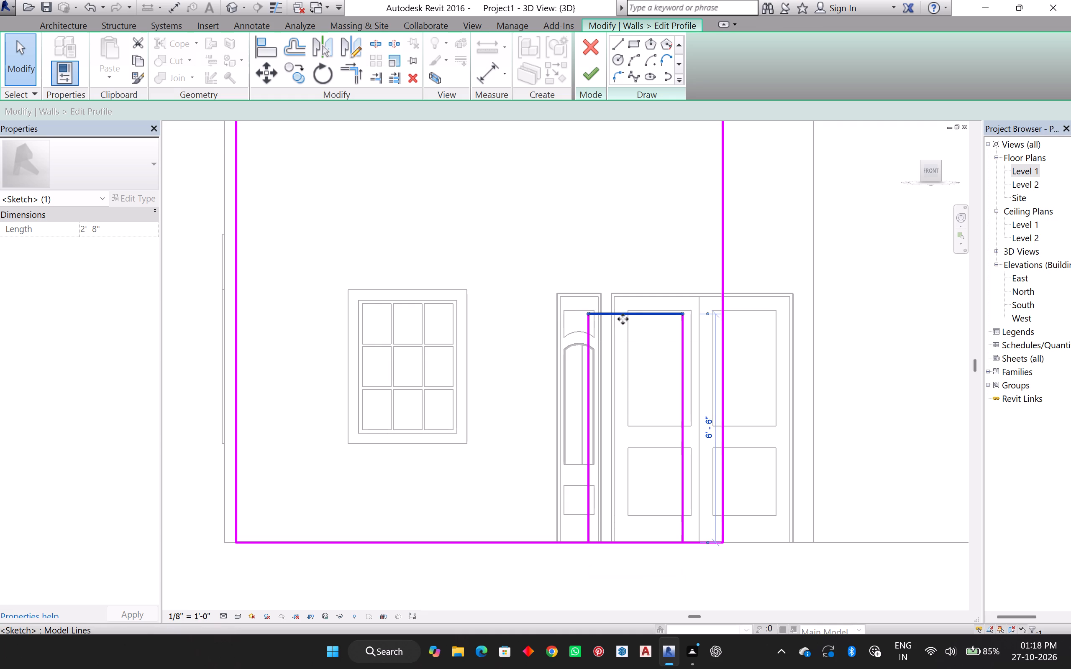
pyautogui.click(711, 433)
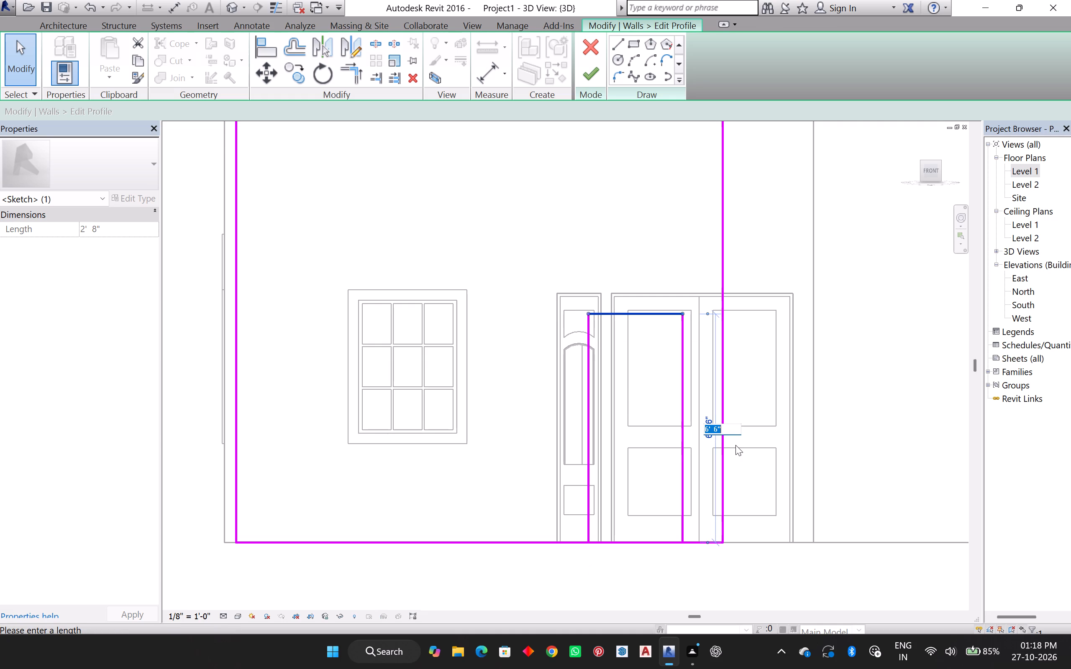
pyautogui.click(725, 428)
pyautogui.press('BackSpace')
pyautogui.press('BackSpace')
pyautogui.press('8')
pyautogui.hotkey('shift', '"')
pyautogui.press('Return')
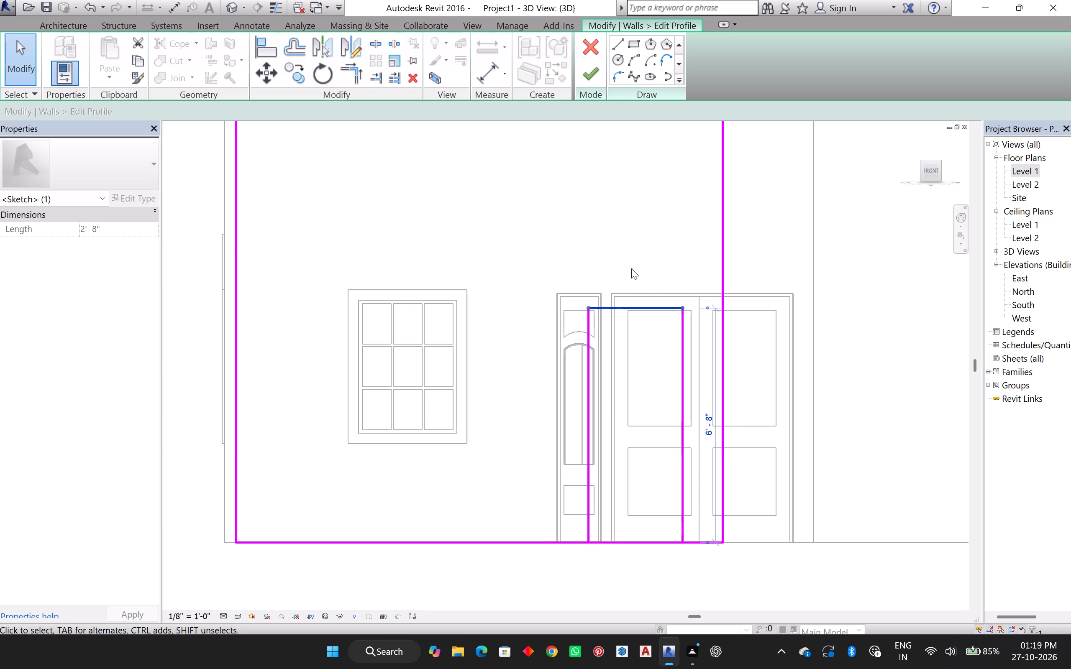
pyautogui.click(631, 268)
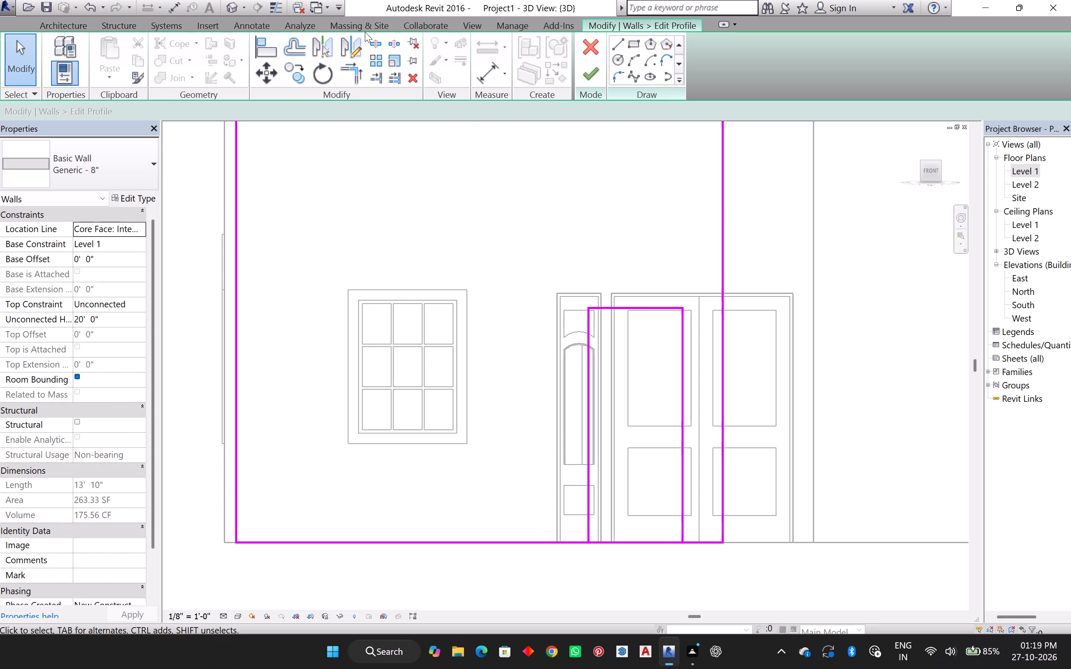
# Split the sketch line at the door opening's lower-left corner on the wall profile.
pyautogui.click(365, 63)
pyautogui.scroll(3, 600, 514)
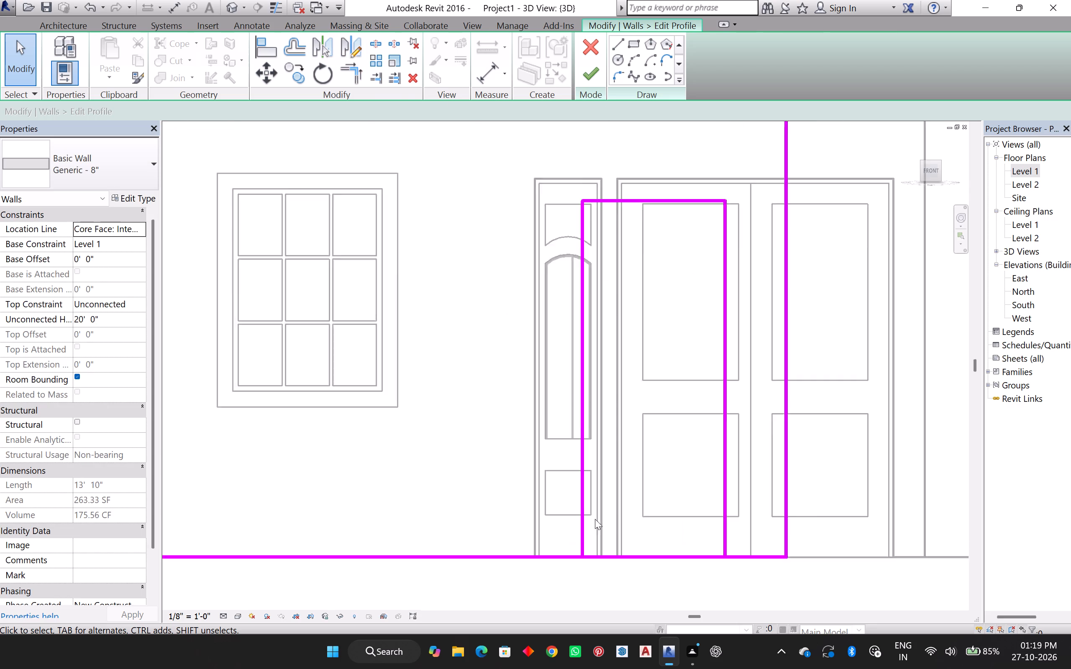
pyautogui.scroll(3, 595, 519)
pyautogui.moveTo(582, 569); pyautogui.dragTo(520, 445, button='middle')
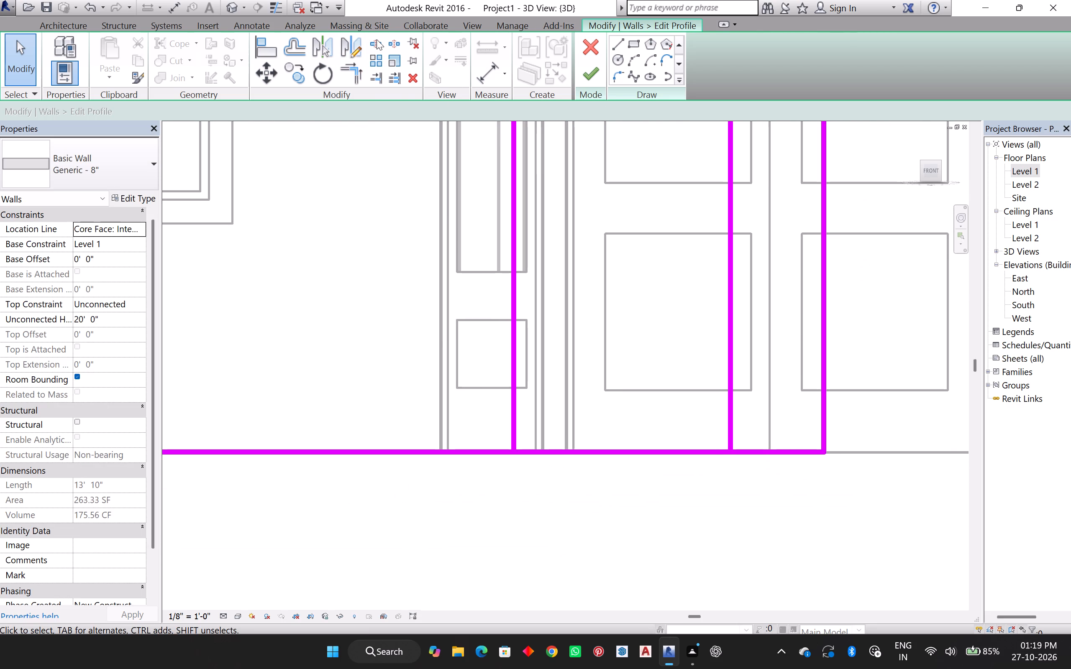
pyautogui.click(377, 39)
pyautogui.scroll(12, 517, 420)
pyautogui.scroll(6, 518, 475)
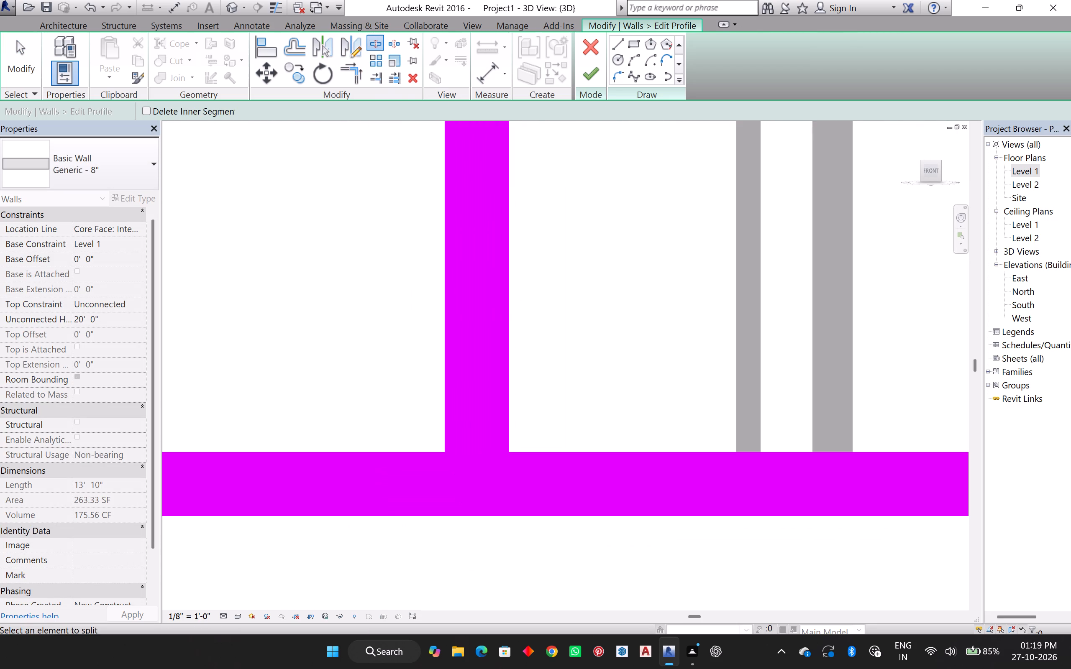
pyautogui.click(477, 464)
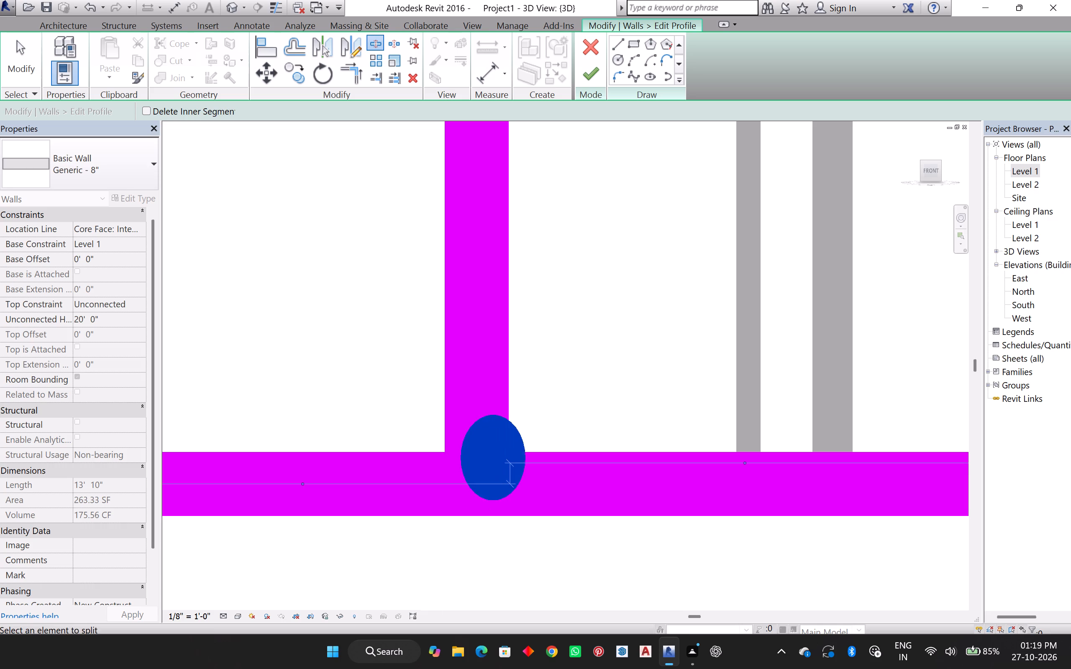
# Split the profile's bottom line where it meets the door opening's right vertical line.
pyautogui.scroll(-5, 599, 456)
pyautogui.scroll(-5, 687, 457)
pyautogui.moveTo(785, 459); pyautogui.dragTo(420, 467, button='middle')
pyautogui.moveTo(398, 462); pyautogui.dragTo(262, 436, button='middle')
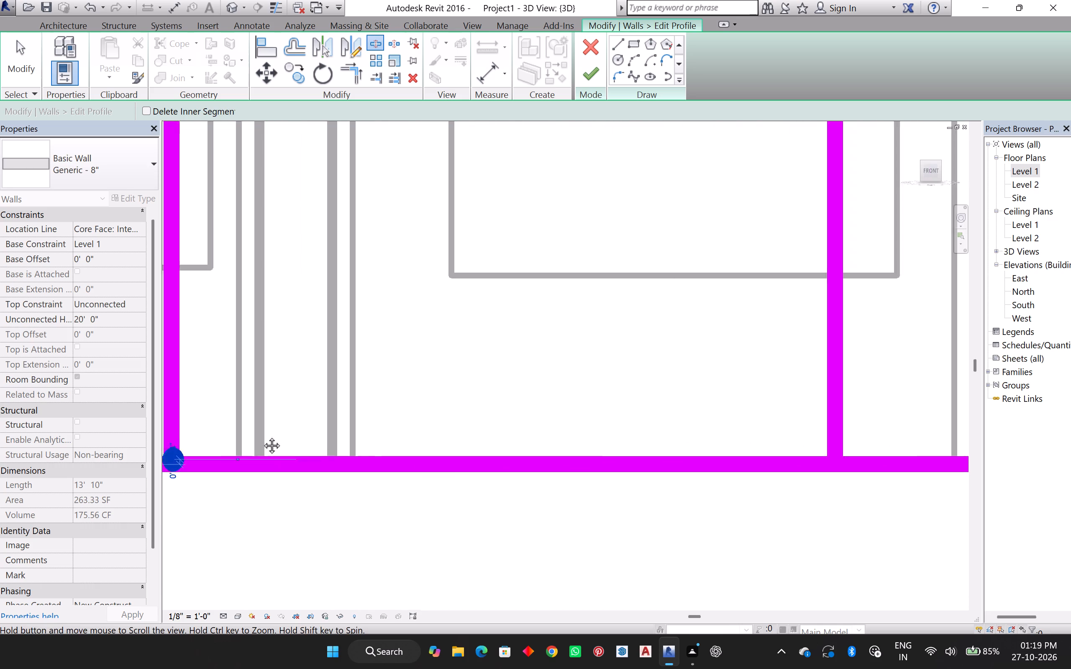
pyautogui.moveTo(262, 436); pyautogui.dragTo(162, 431, button='middle')
pyautogui.middleClick(155, 434)
pyautogui.scroll(5, 729, 418)
pyautogui.scroll(6, 651, 438)
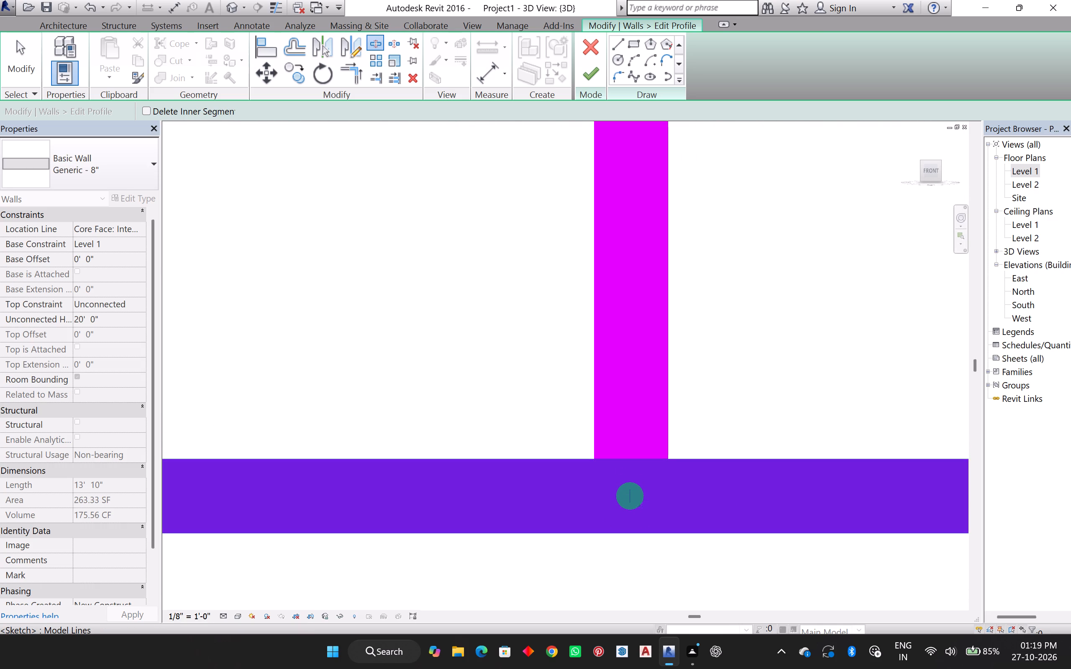
pyautogui.click(636, 493)
# Split the profile's bottom line where it meets the door opening's left vertical line, and end splitting.
pyautogui.scroll(-5, 520, 511)
pyautogui.moveTo(579, 496); pyautogui.dragTo(961, 379, button='middle')
pyautogui.scroll(-11, 557, 462)
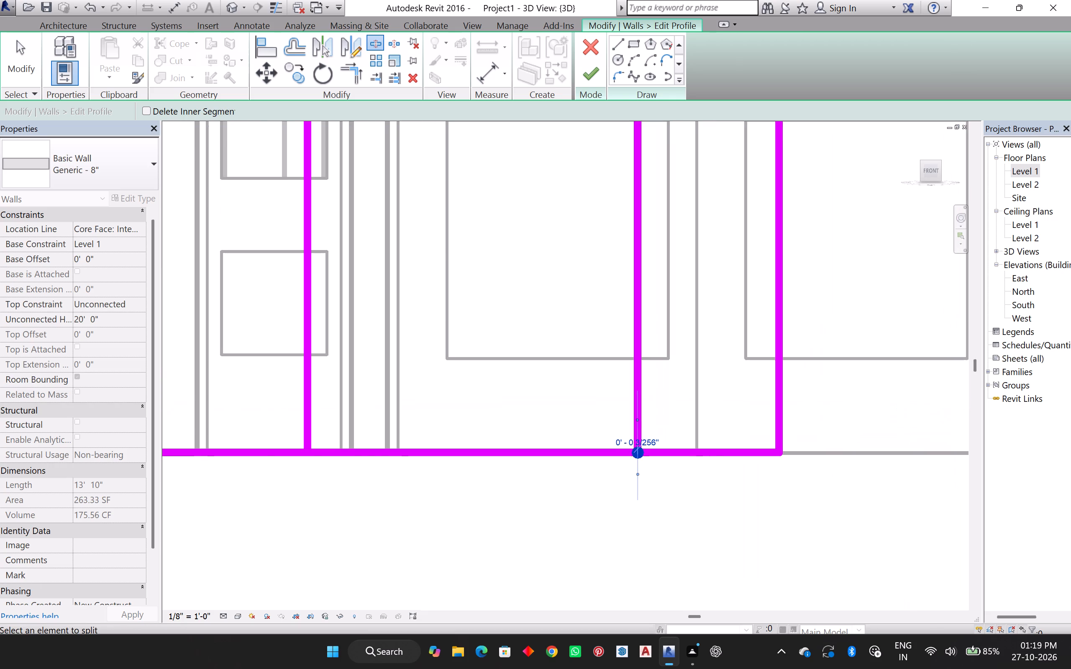
pyautogui.moveTo(283, 462); pyautogui.dragTo(399, 439, button='middle')
pyautogui.scroll(5, 402, 421)
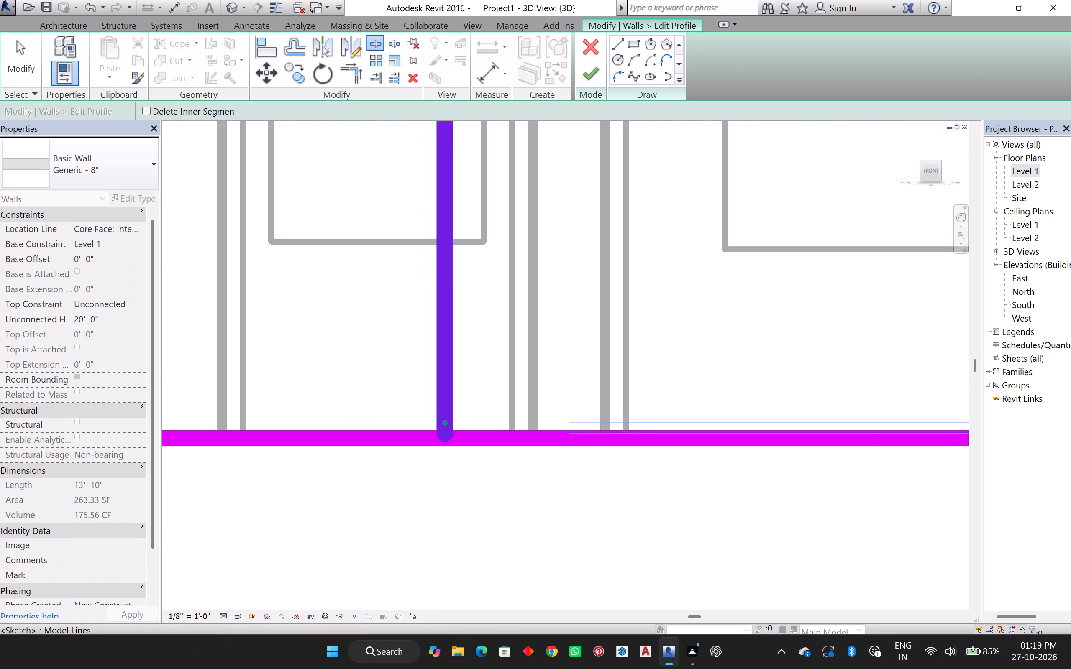
pyautogui.scroll(12, 441, 420)
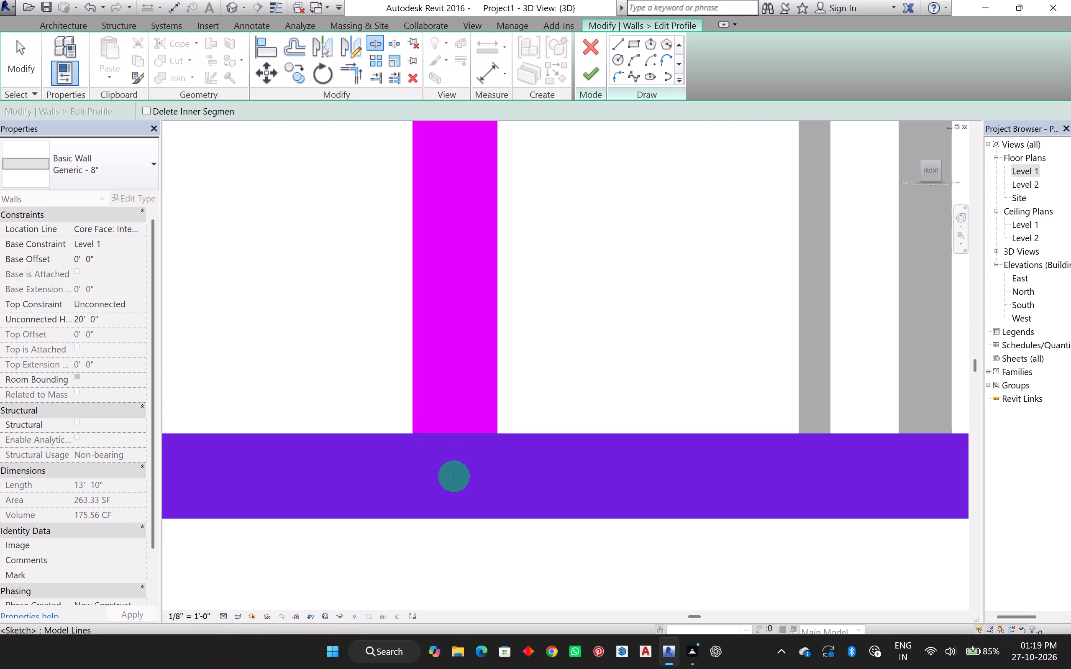
pyautogui.click(459, 475)
pyautogui.scroll(-16, 592, 421)
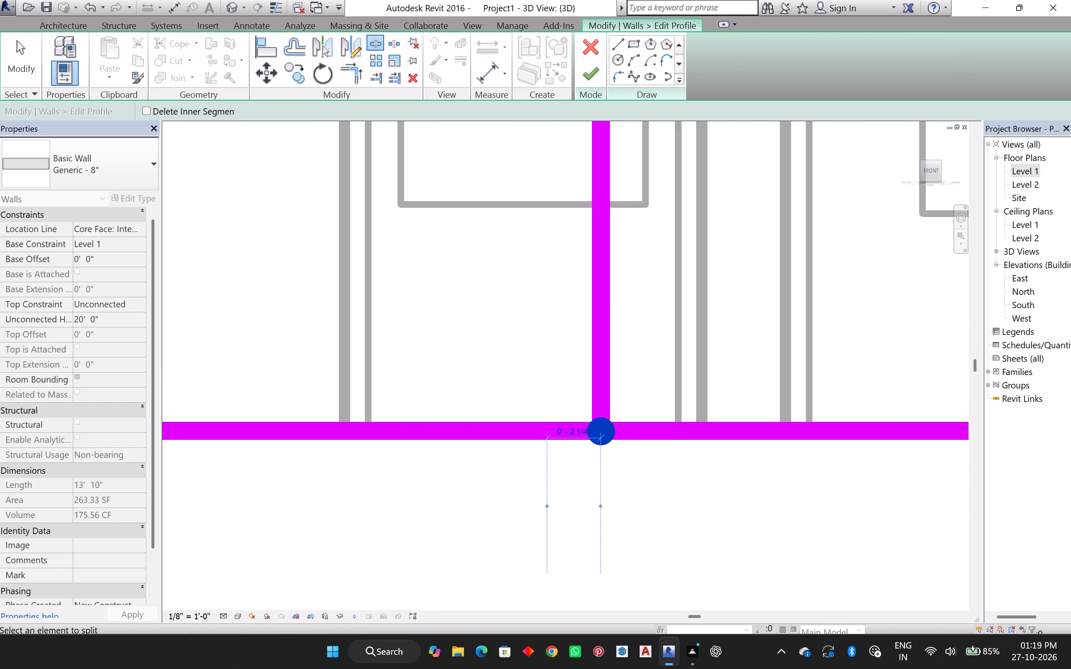
pyautogui.scroll(-1, 780, 421)
pyautogui.moveTo(804, 425); pyautogui.dragTo(576, 423, button='middle')
pyautogui.middleClick(574, 423)
pyautogui.press('Escape')
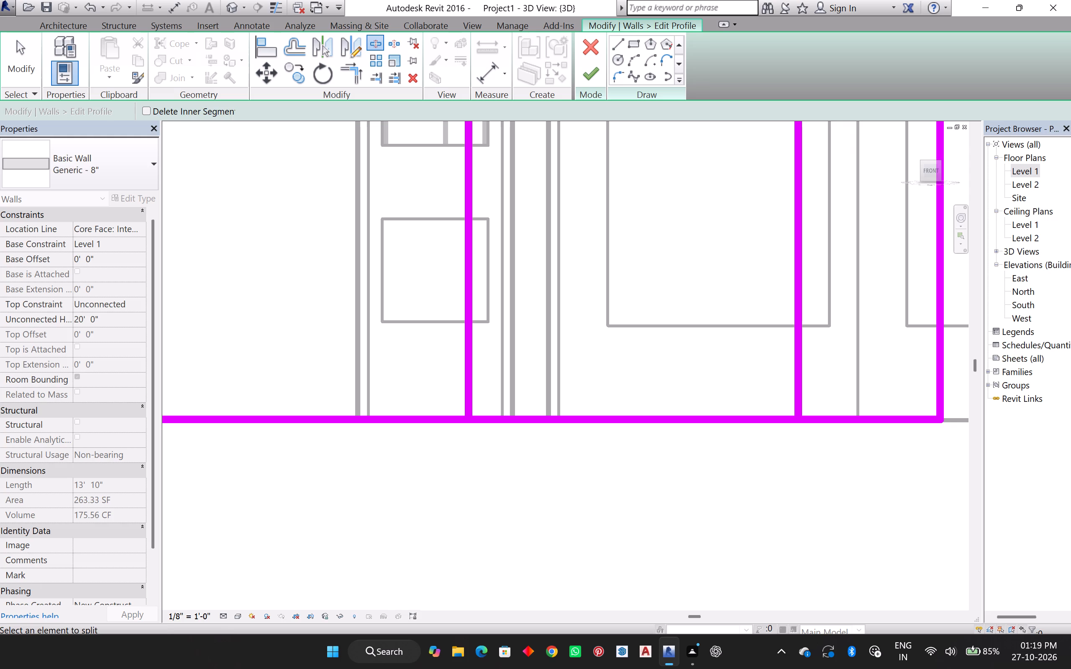
pyautogui.press('Escape')
pyautogui.press('Escape')
# Delete the overlapping bottom line segments between the door opening's two vertical lines.
pyautogui.click(641, 419)
pyautogui.press('Delete')
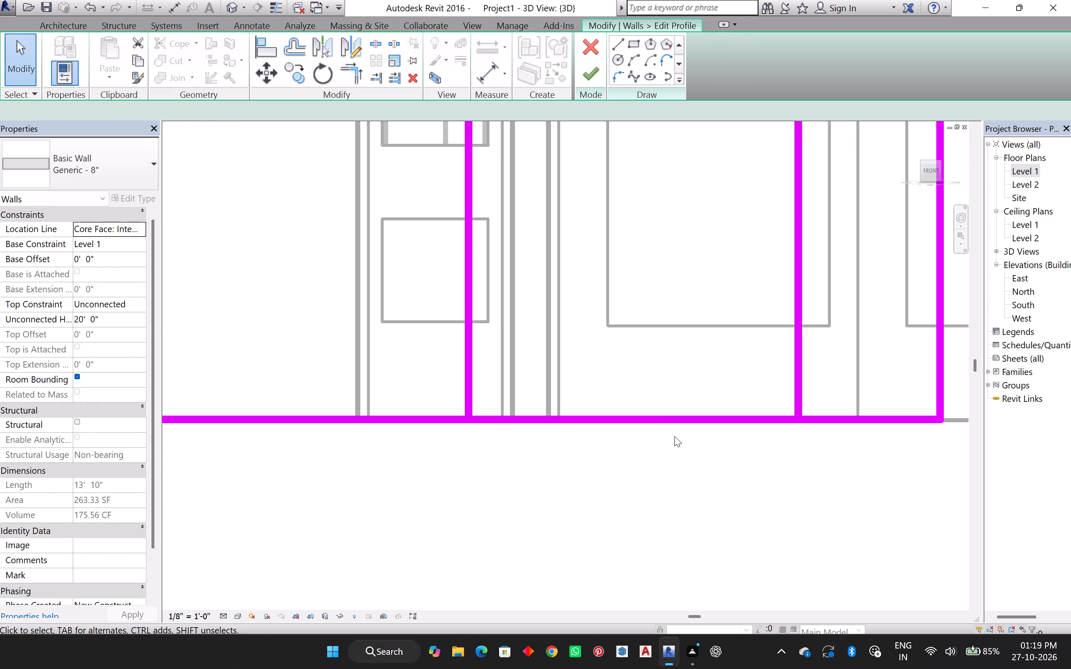
pyautogui.click(663, 419)
pyautogui.press('Delete')
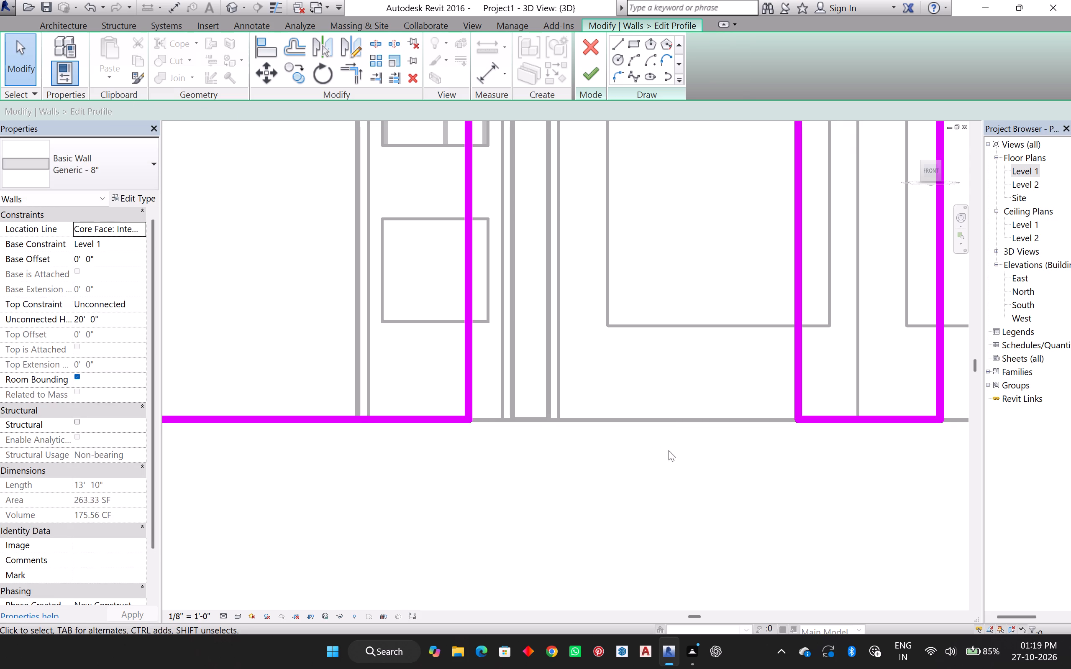
# Finish editing the wall profile to cut the door opening through the interior wall.
pyautogui.scroll(-2, 669, 458)
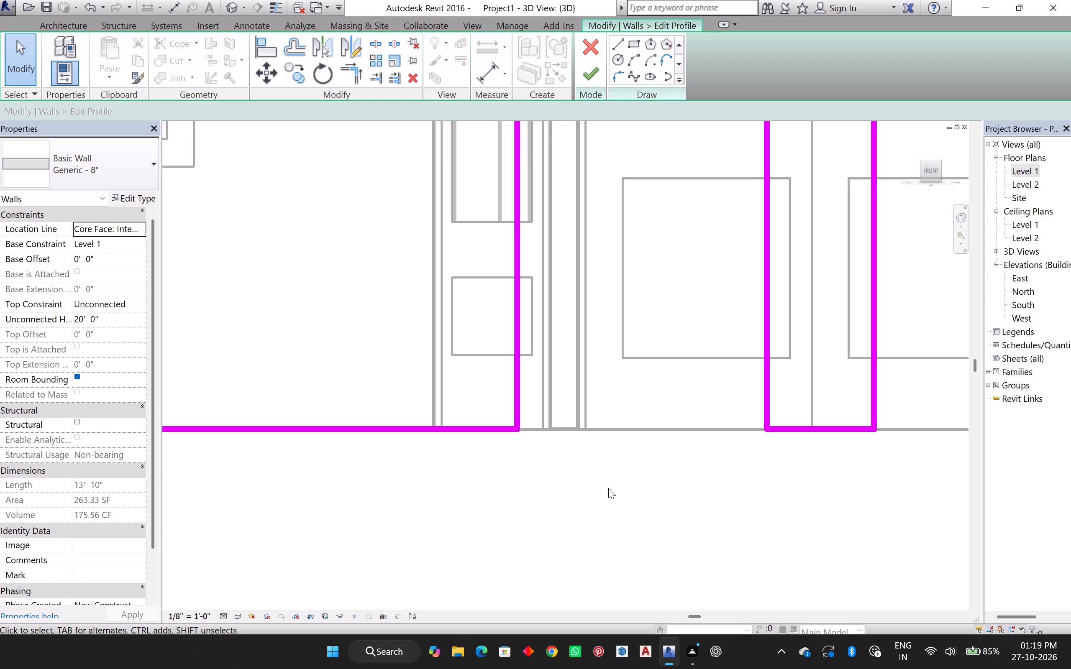
pyautogui.scroll(-4, 608, 488)
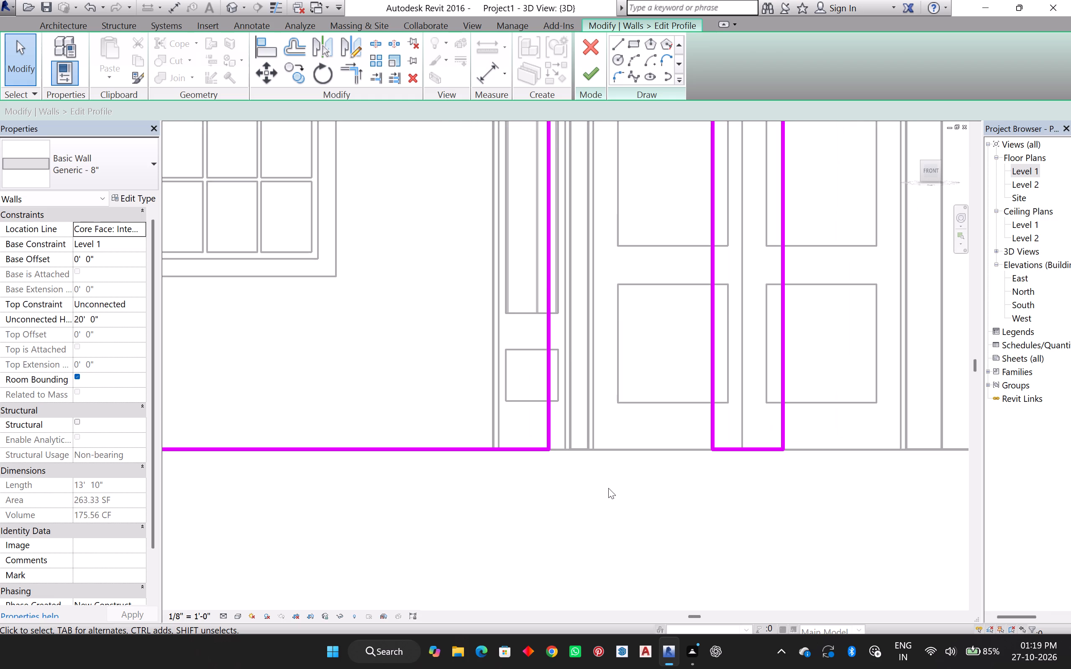
pyautogui.scroll(4, 608, 488)
pyautogui.scroll(-3, 608, 488)
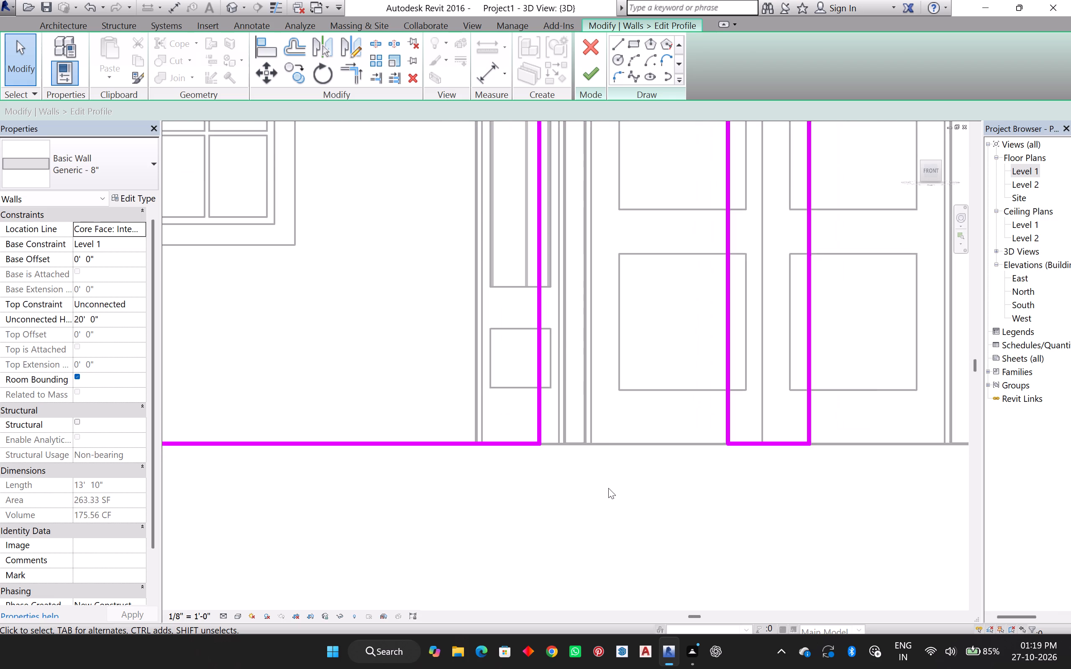
pyautogui.scroll(2, 608, 488)
pyautogui.scroll(-1, 608, 488)
pyautogui.scroll(-6, 588, 449)
pyautogui.click(586, 71)
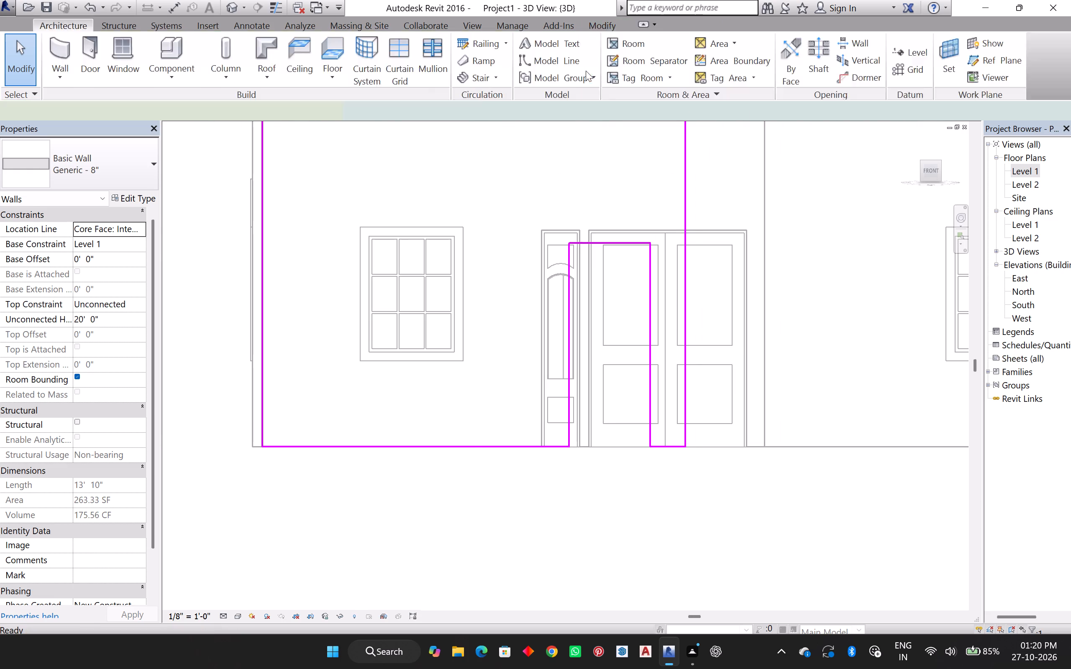
# Examine the new door opening and the surrounding interior walls from several angles in the 3D view.
pyautogui.scroll(-3, 645, 332)
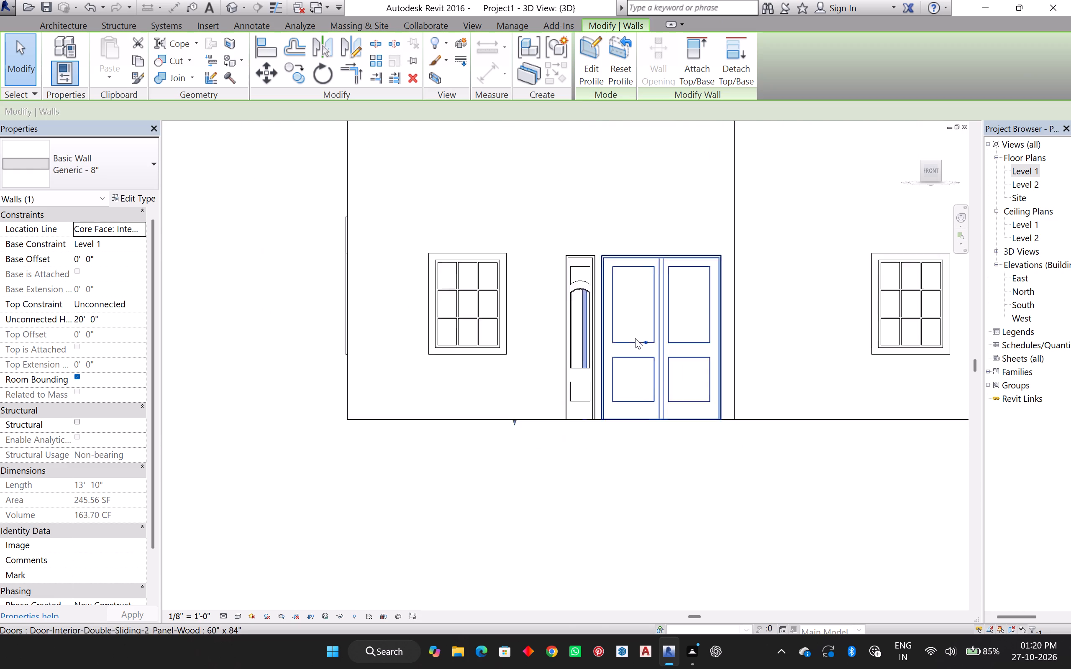
pyautogui.scroll(-3, 635, 338)
pyautogui.moveTo(606, 349); pyautogui.dragTo(566, 465, button='middle')
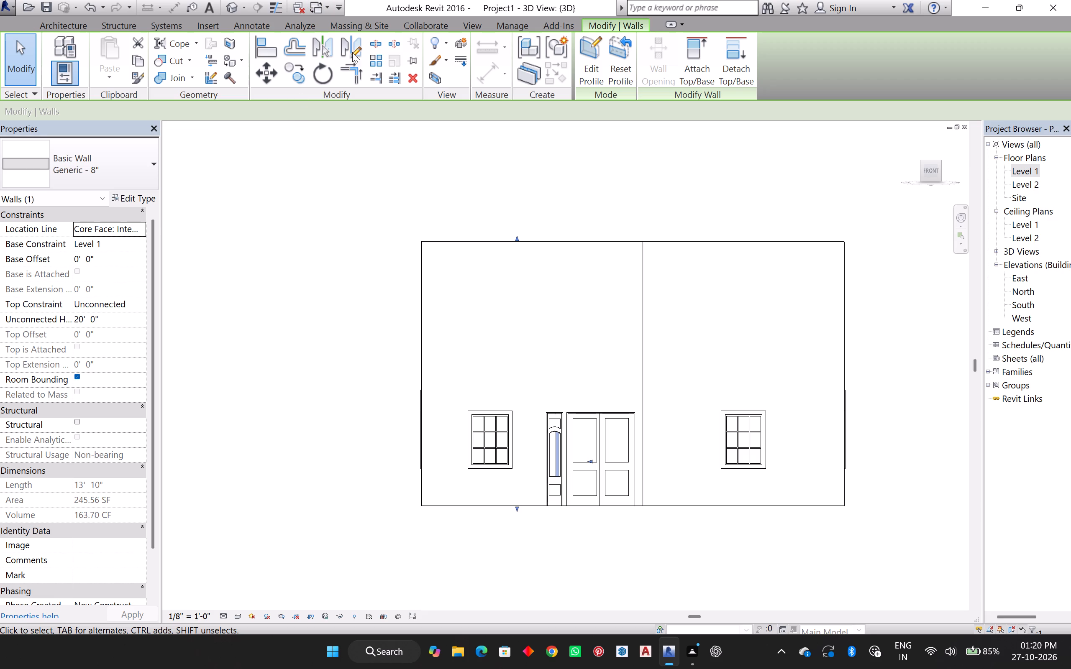
pyautogui.click(223, 5)
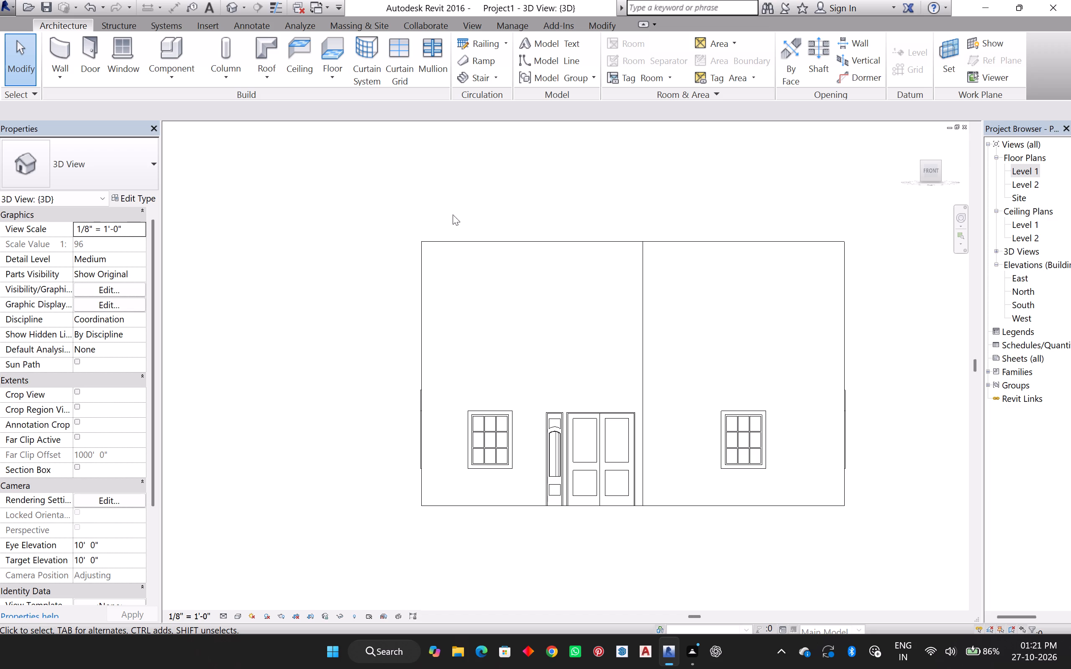
pyautogui.keyDown('shift'); pyautogui.moveTo(467, 218); pyautogui.dragTo(548, 415, button='middle'); pyautogui.keyUp('shift')
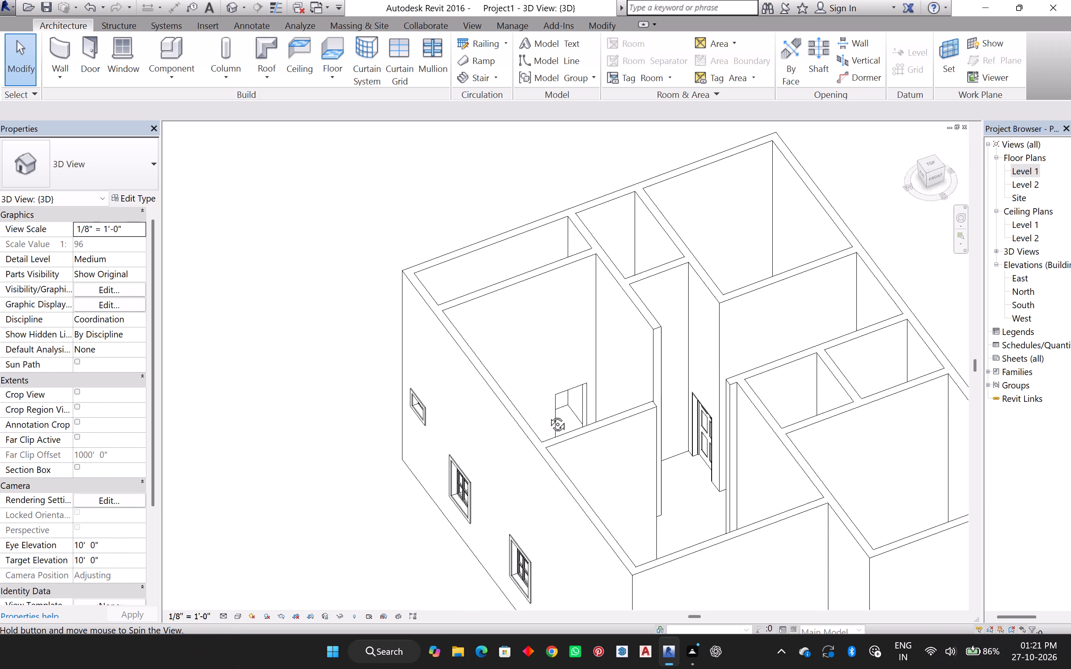
pyautogui.keyDown('shift'); pyautogui.moveTo(548, 415); pyautogui.dragTo(711, 394, button='middle'); pyautogui.keyUp('shift')
pyautogui.keyDown('shift'); pyautogui.middleClick(711, 394); pyautogui.keyUp('shift')
pyautogui.keyDown('shift'); pyautogui.moveTo(669, 202); pyautogui.dragTo(682, 269, button='middle'); pyautogui.keyUp('shift')
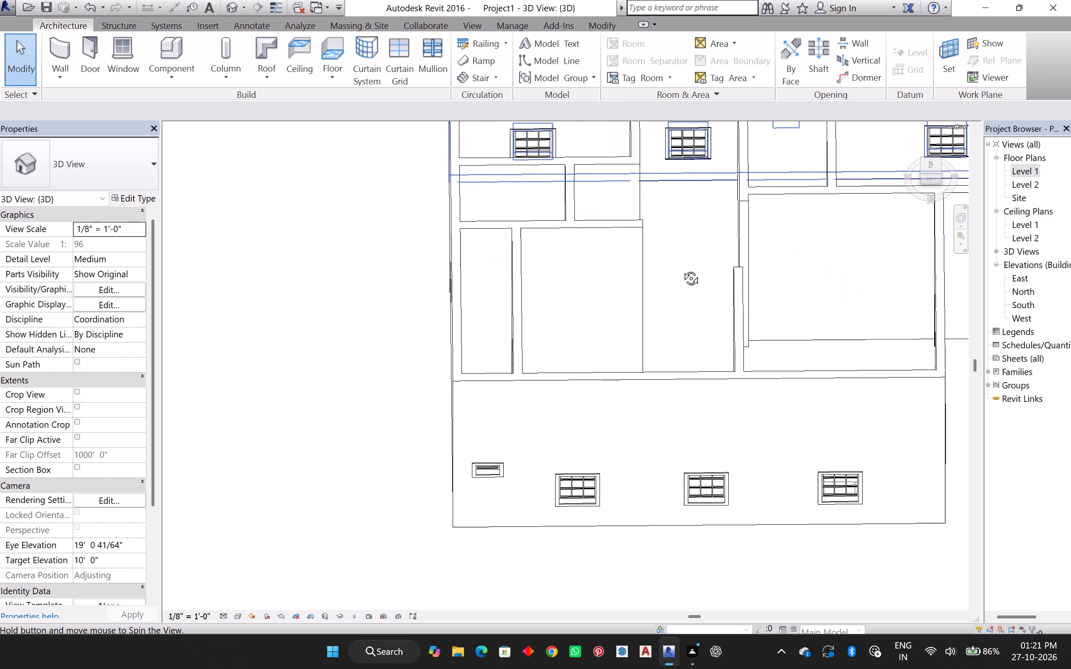
pyautogui.keyDown('shift'); pyautogui.moveTo(682, 269); pyautogui.dragTo(685, 268, button='middle'); pyautogui.keyUp('shift')
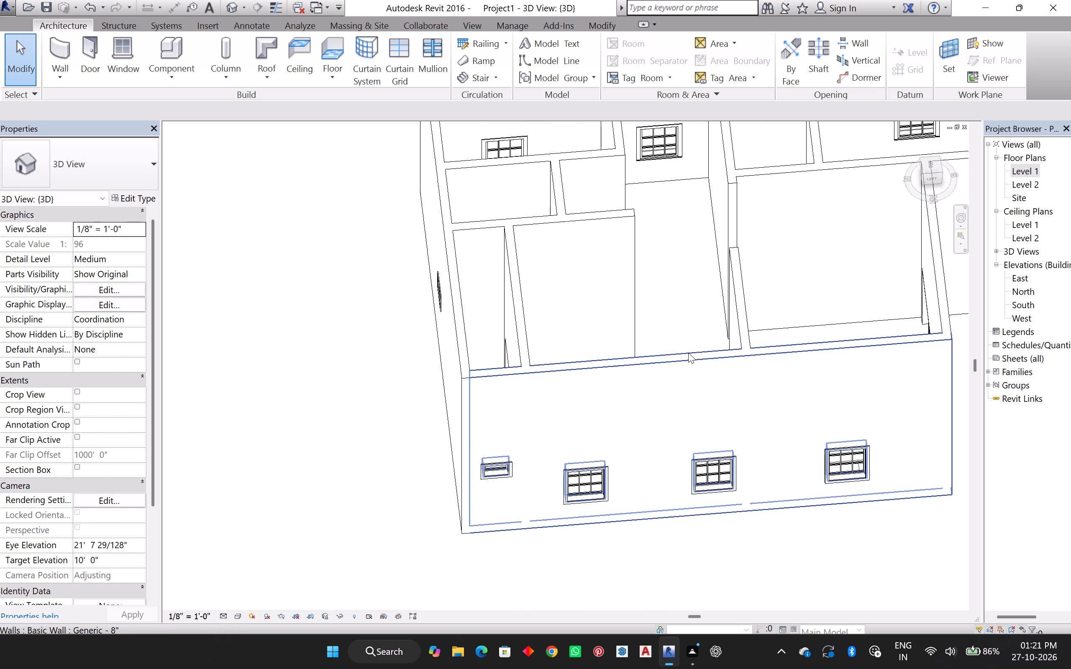
pyautogui.keyDown('shift'); pyautogui.moveTo(679, 342); pyautogui.dragTo(671, 327, button='middle'); pyautogui.keyUp('shift')
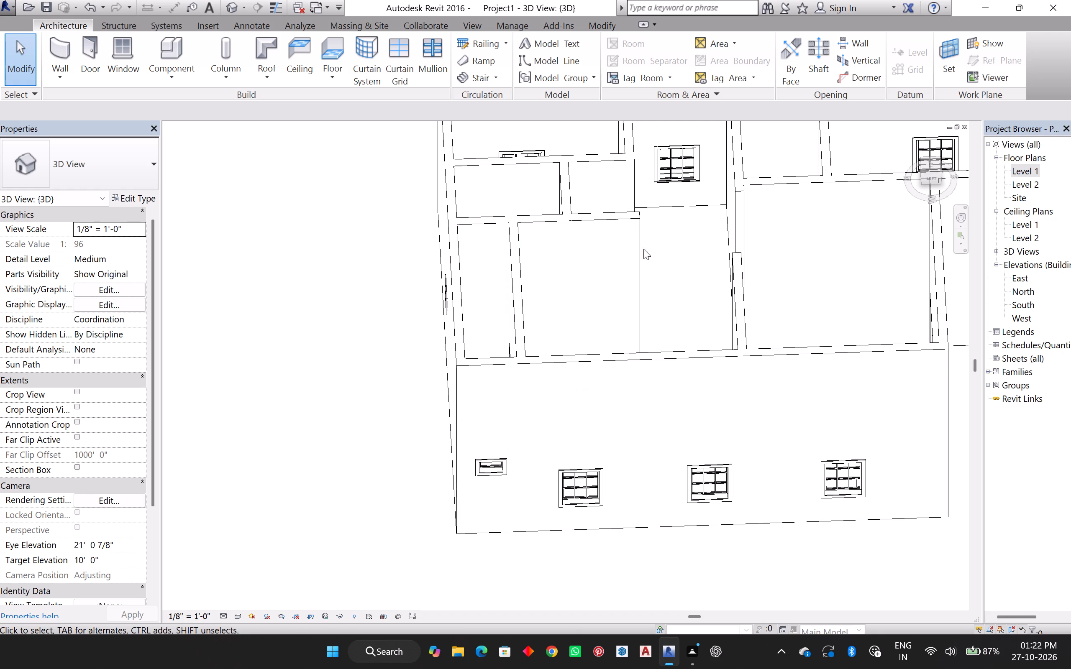
pyautogui.moveTo(630, 252); pyautogui.dragTo(375, 401, button='middle')
pyautogui.middleClick(375, 401)
pyautogui.scroll(3, 461, 295)
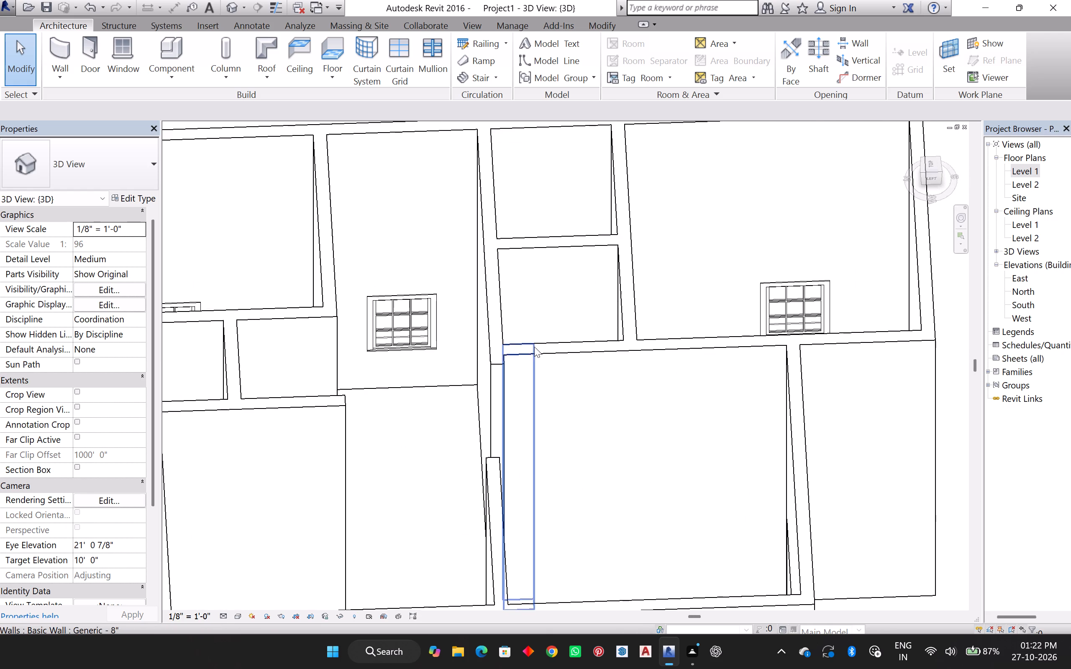
pyautogui.scroll(-3, 539, 360)
pyautogui.moveTo(540, 400); pyautogui.dragTo(420, 401, button='middle')
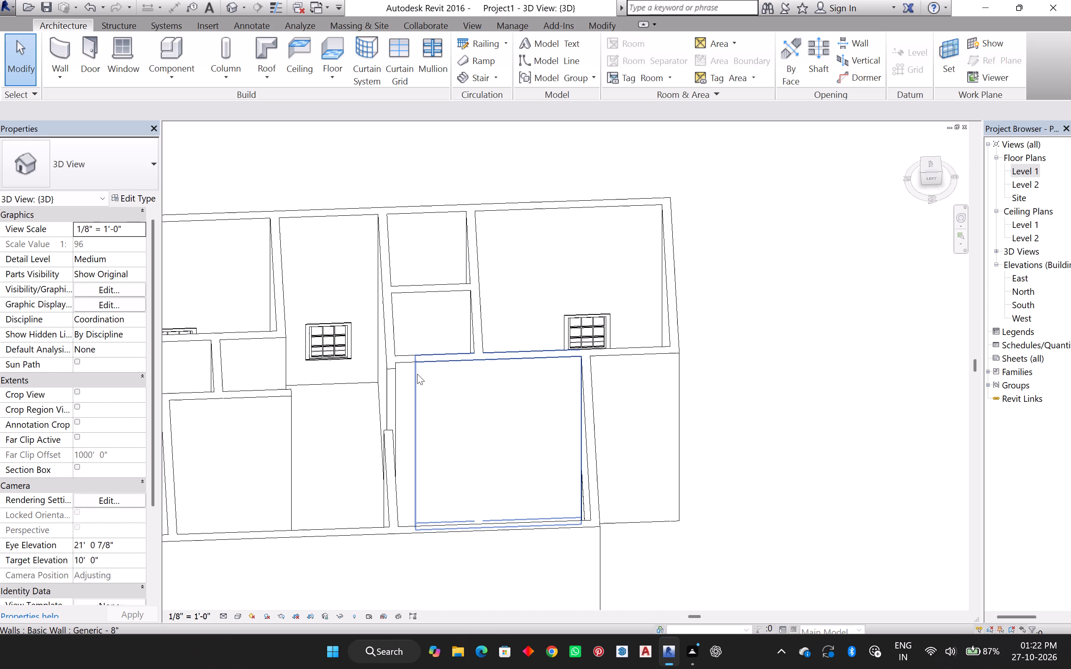
pyautogui.click(419, 370)
pyautogui.press('Escape')
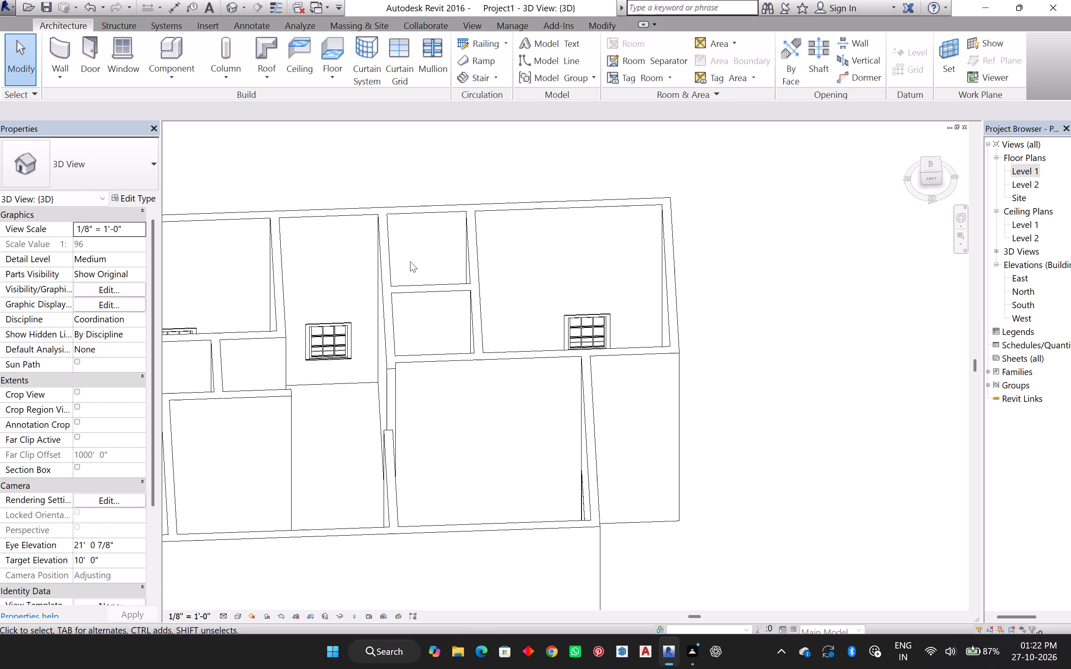
# Open the Level 1 floor plan at the interior walls beside the sofa room.
pyautogui.doubleClick(1030, 177)
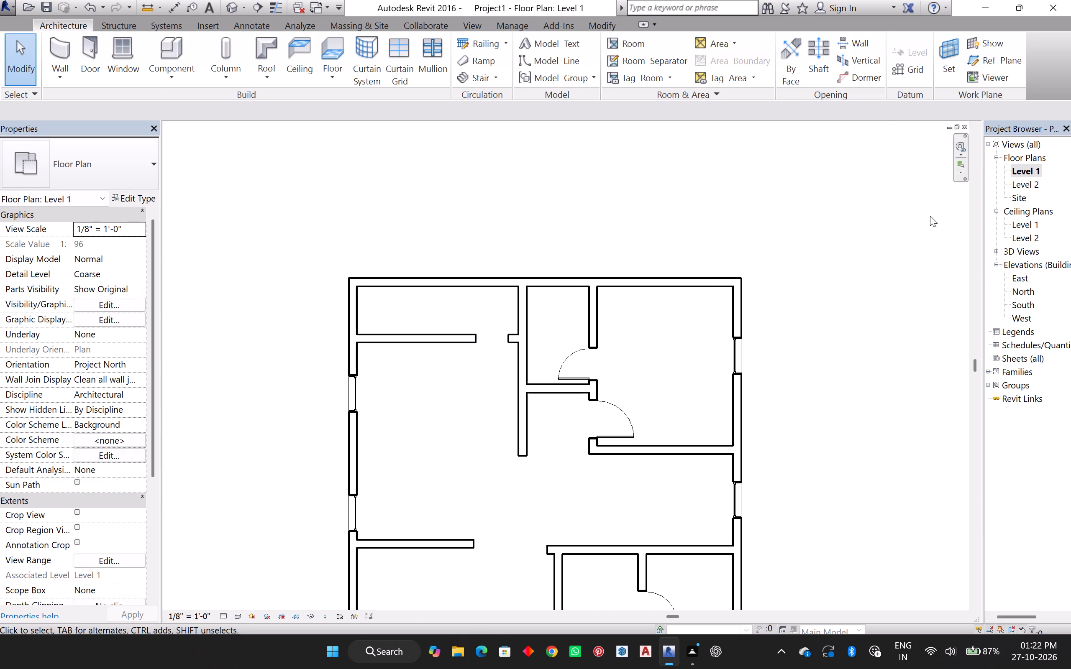
pyautogui.scroll(1, 564, 383)
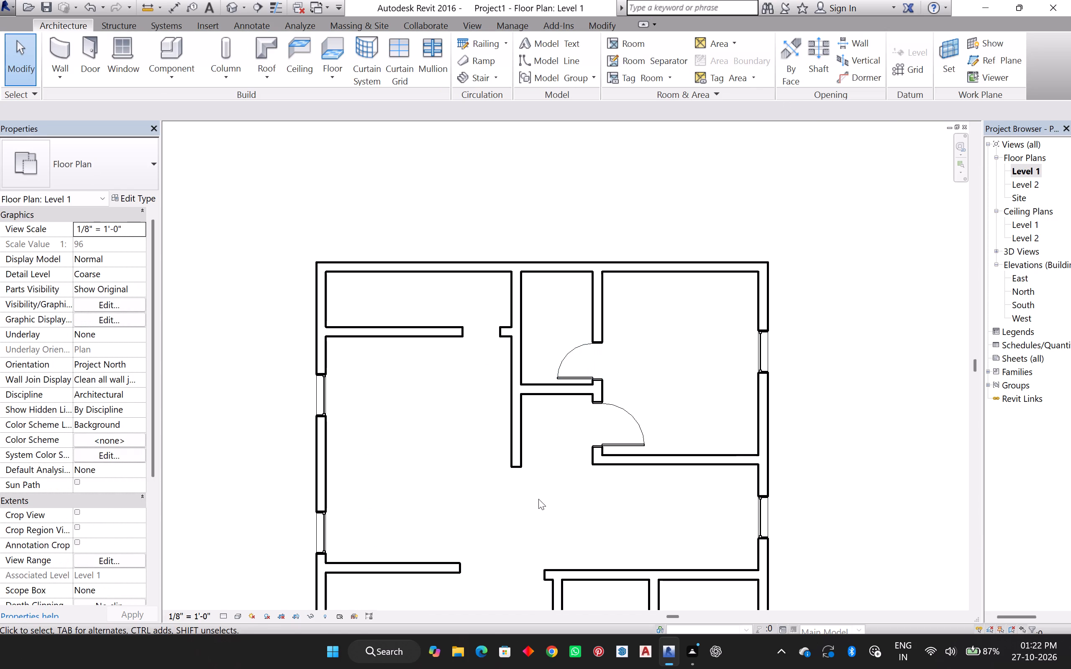
pyautogui.moveTo(538, 499); pyautogui.dragTo(530, 248, button='middle')
pyautogui.middleClick(529, 245)
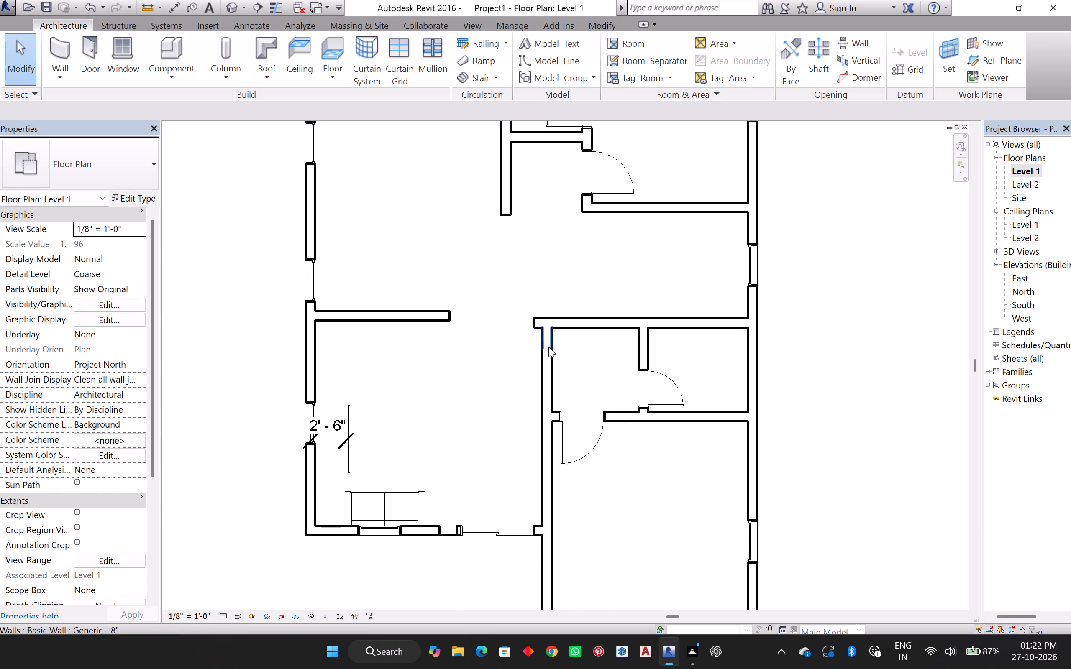
# Split the vertical Generic - 8" wall beside the sofa room where it meets the horizontal wall containing the door.
pyautogui.click(548, 349)
pyautogui.click(547, 362)
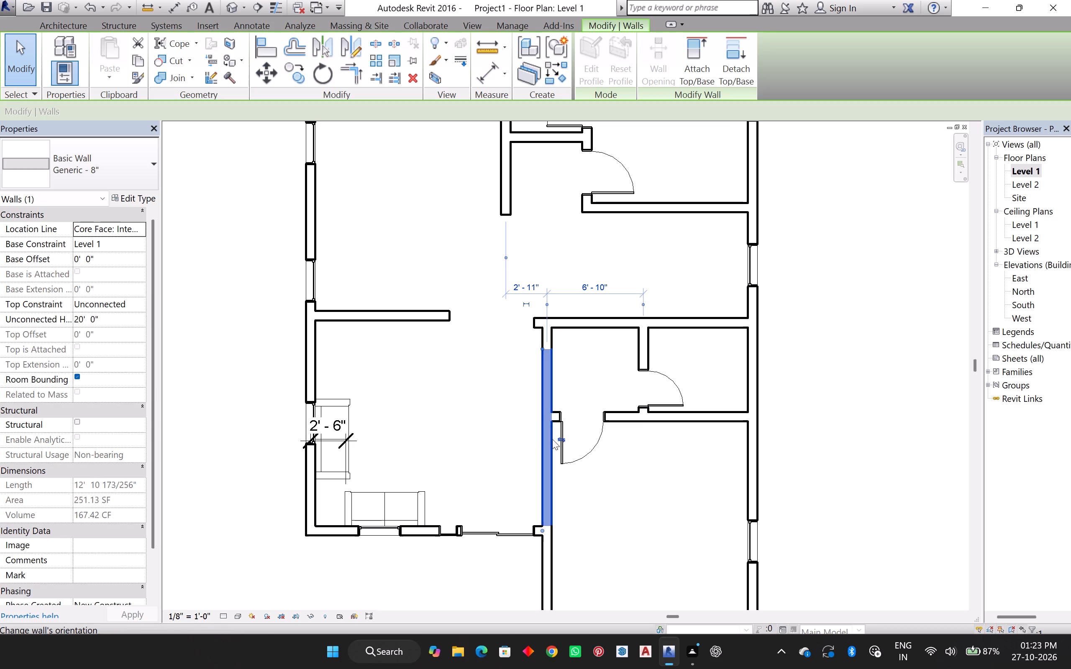
pyautogui.scroll(4, 531, 419)
pyautogui.press('Escape')
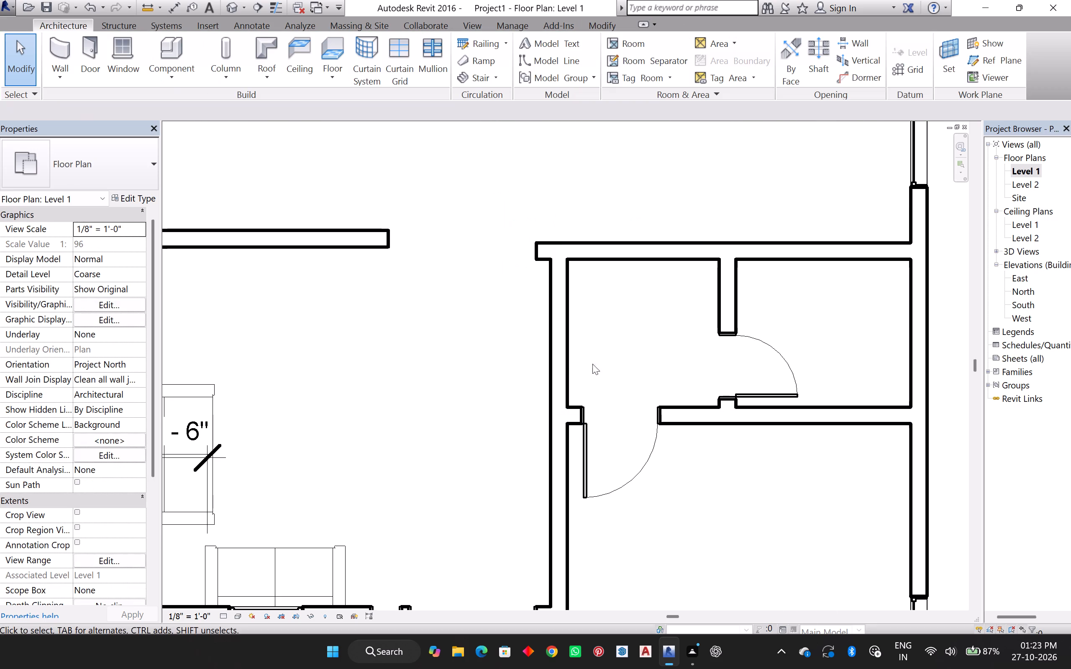
pyautogui.click(66, 51)
pyautogui.click(380, 42)
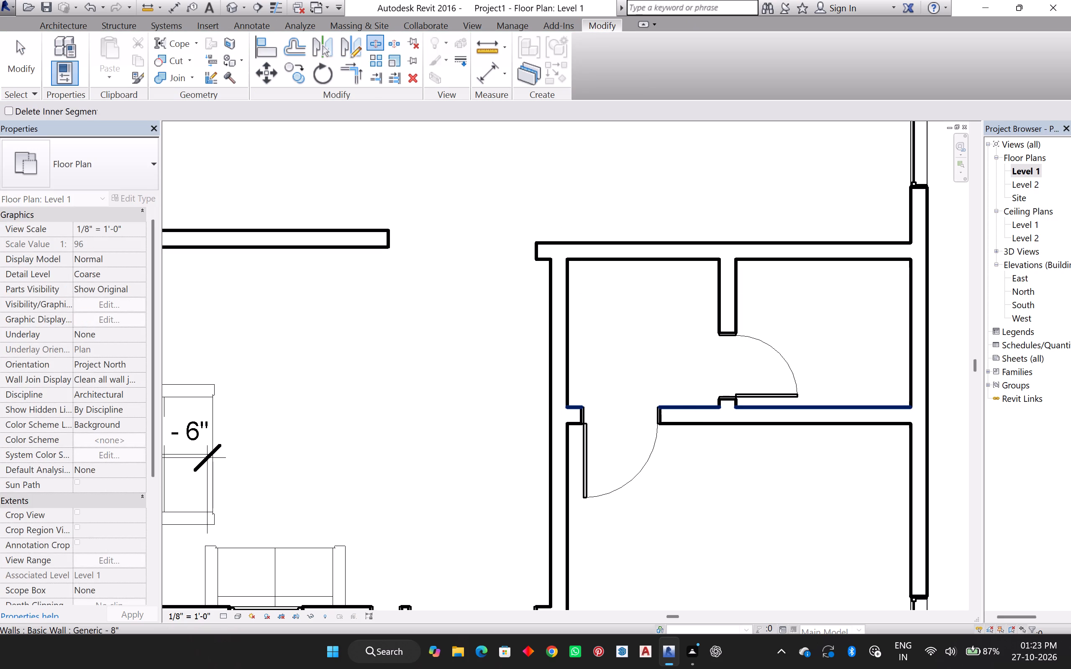
pyautogui.scroll(2, 564, 406)
pyautogui.scroll(-1, 564, 406)
pyautogui.scroll(11, 564, 406)
pyautogui.scroll(-3, 564, 406)
pyautogui.scroll(3, 564, 405)
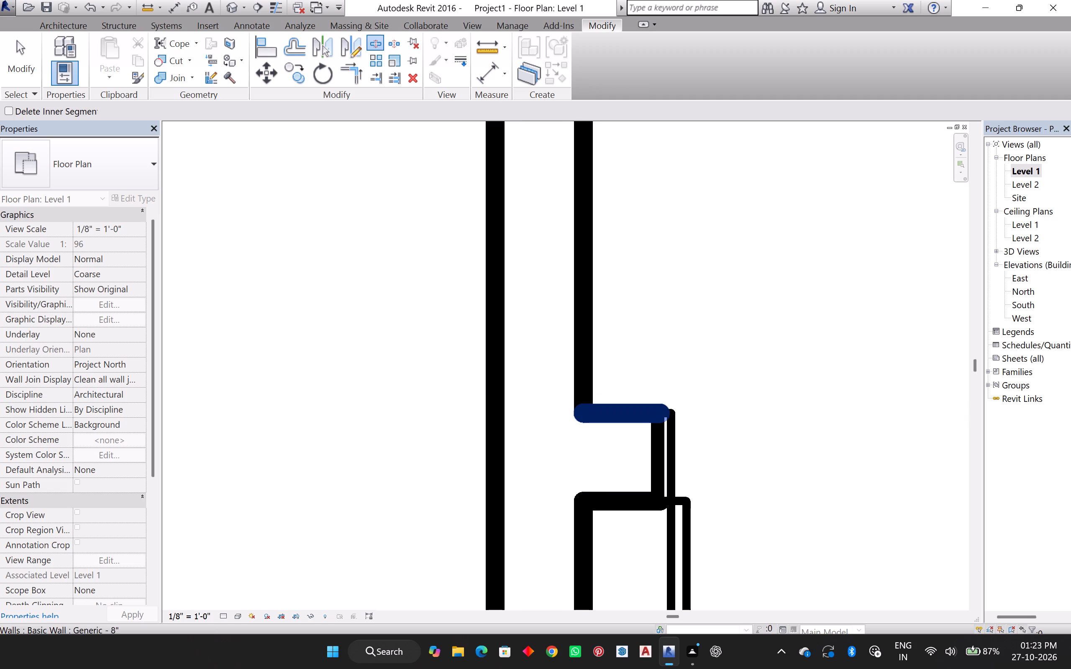
pyautogui.click(583, 405)
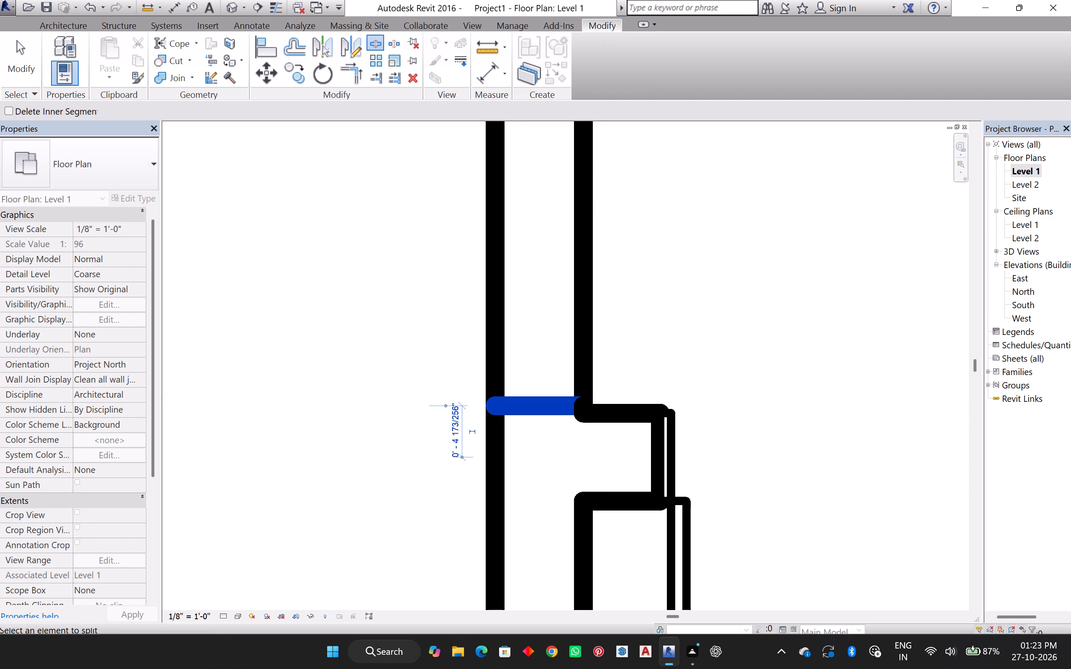
pyautogui.scroll(-8, 569, 303)
pyautogui.press('Escape')
pyautogui.moveTo(575, 306); pyautogui.dragTo(530, 450, button='middle')
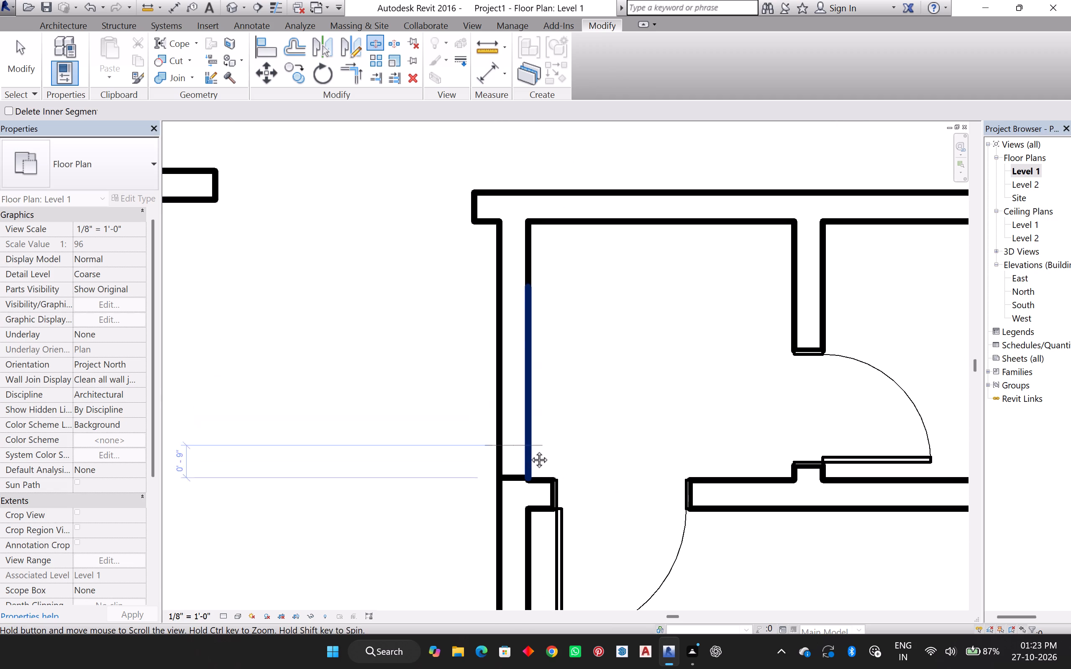
pyautogui.moveTo(530, 450); pyautogui.dragTo(529, 452, button='middle')
pyautogui.press('Escape')
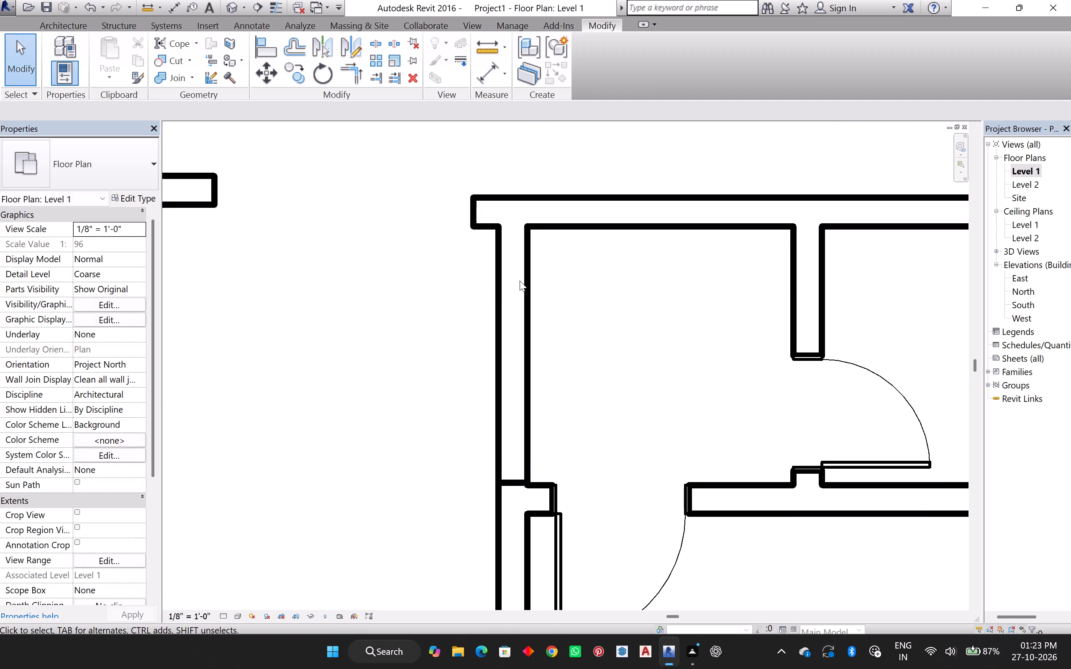
pyautogui.press('Escape')
# Delete the two vertical wall segments between the split point and the horizontal wall above it.
pyautogui.click(520, 281)
pyautogui.click(515, 286)
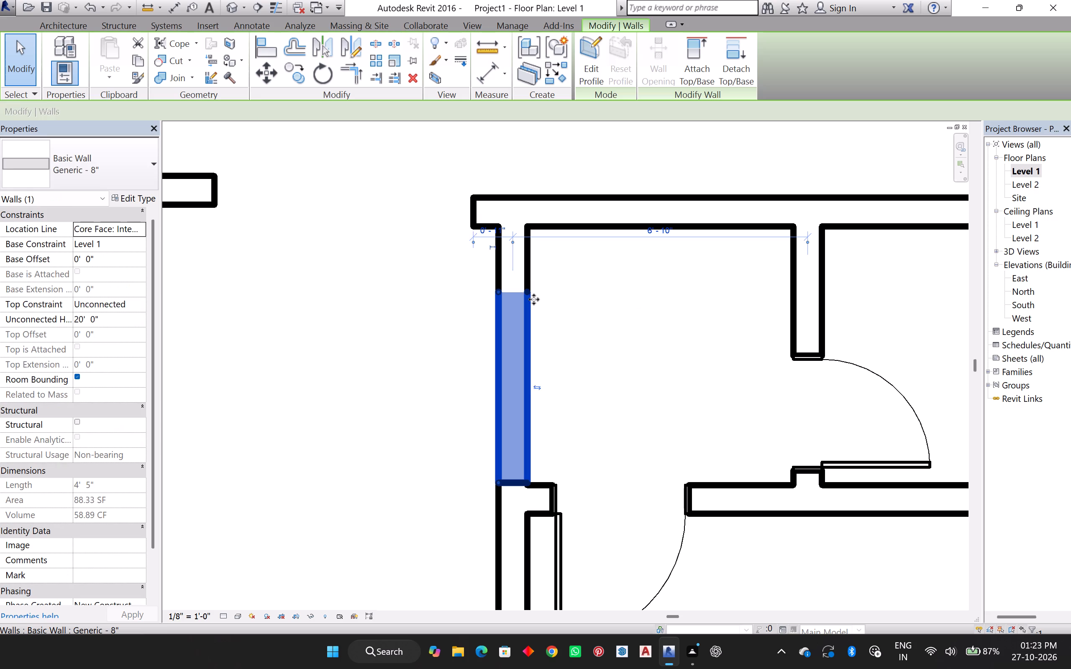
pyautogui.press('Delete')
pyautogui.click(523, 268)
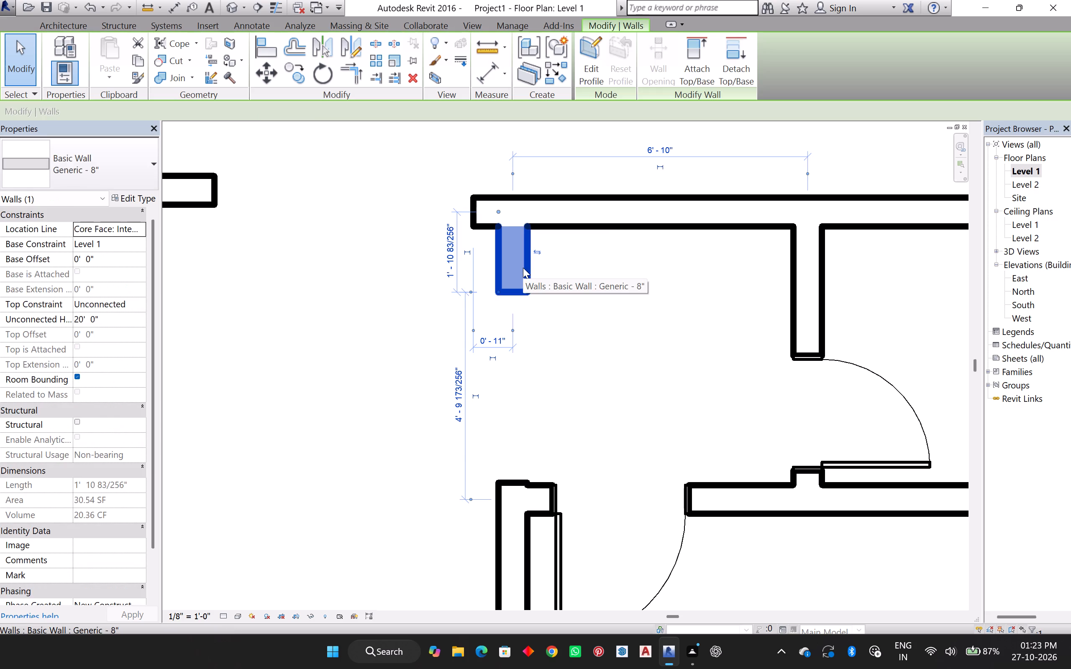
pyautogui.press('Delete')
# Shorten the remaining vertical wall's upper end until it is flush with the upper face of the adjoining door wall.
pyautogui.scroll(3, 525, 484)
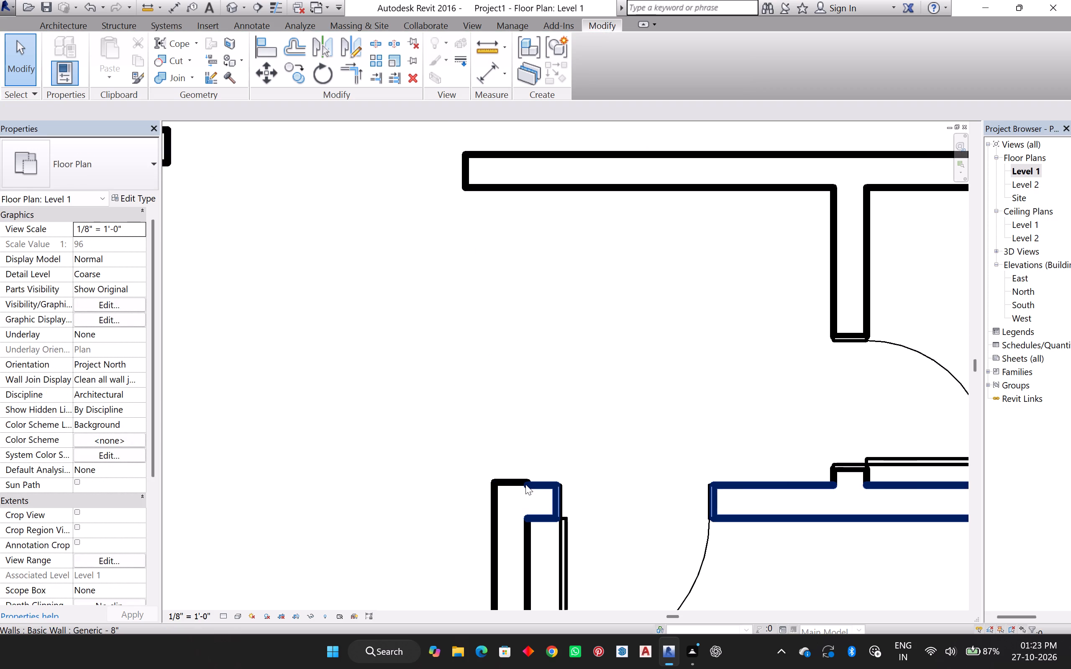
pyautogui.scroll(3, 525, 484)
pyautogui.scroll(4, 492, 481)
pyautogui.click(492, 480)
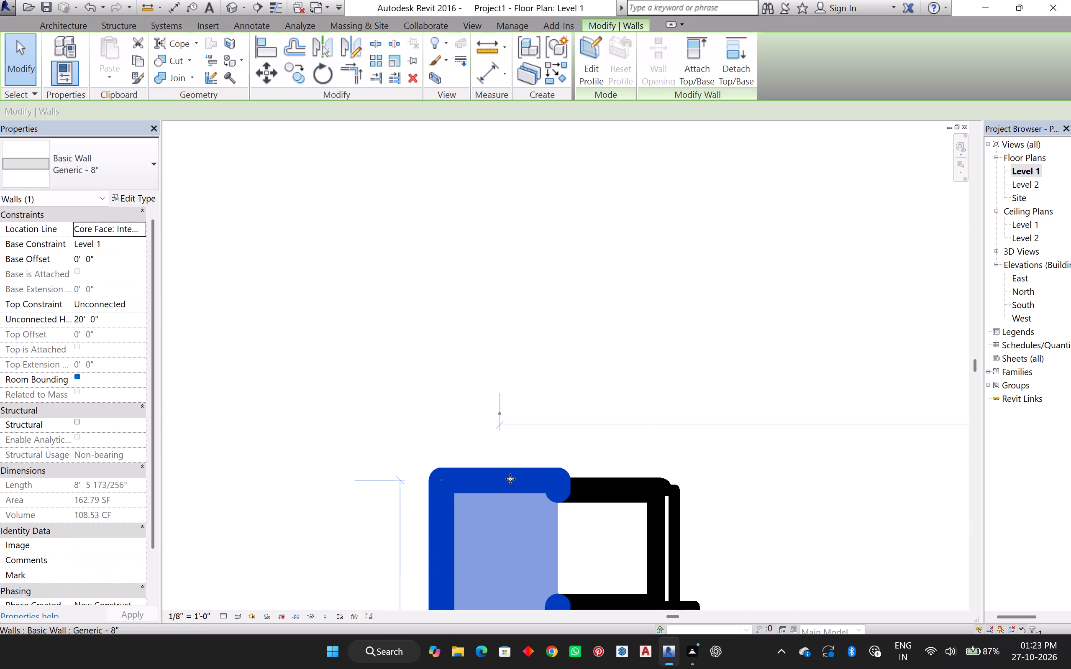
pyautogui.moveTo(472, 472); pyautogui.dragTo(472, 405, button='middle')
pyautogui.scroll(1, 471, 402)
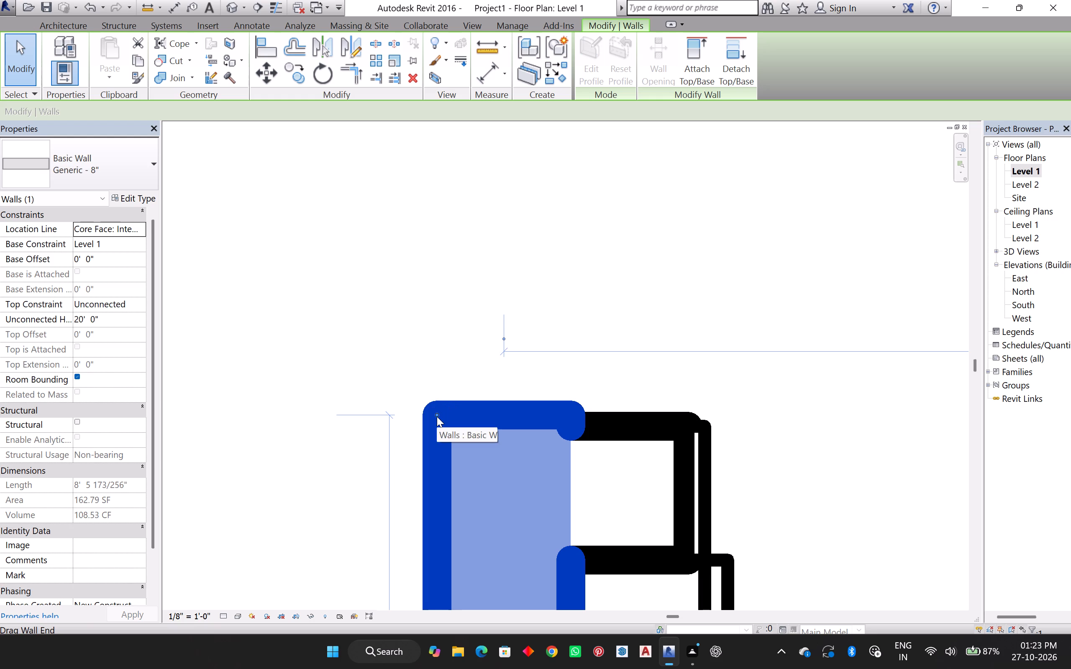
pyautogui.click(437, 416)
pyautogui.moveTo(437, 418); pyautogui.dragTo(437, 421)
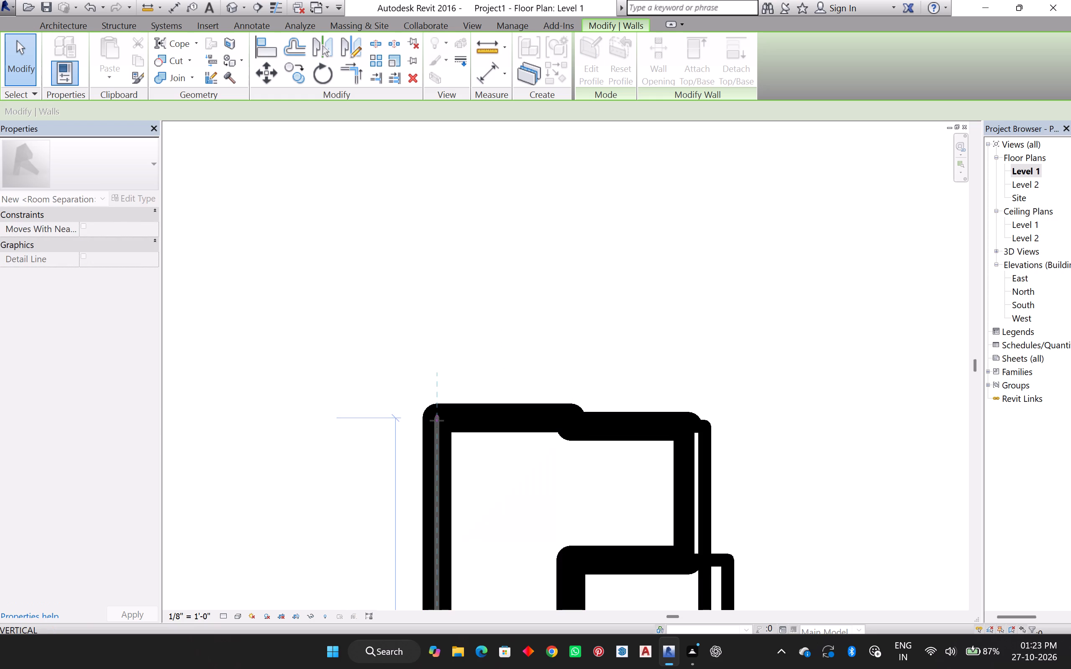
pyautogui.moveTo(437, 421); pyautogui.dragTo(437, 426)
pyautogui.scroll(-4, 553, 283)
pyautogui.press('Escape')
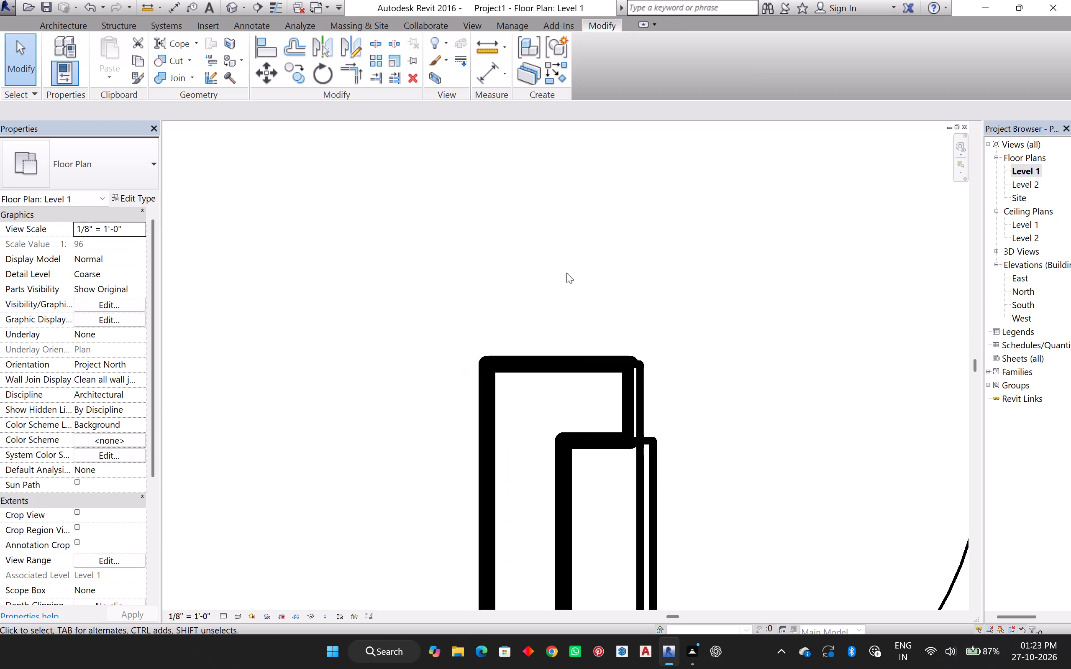
# Trim/extend the vertical wall and the horizontal wall above the small rooms to a corner, removing the horizontal wall's overhang.
pyautogui.scroll(-5, 570, 263)
pyautogui.moveTo(346, 447); pyautogui.dragTo(347, 561, button='middle')
pyautogui.middleClick(345, 562)
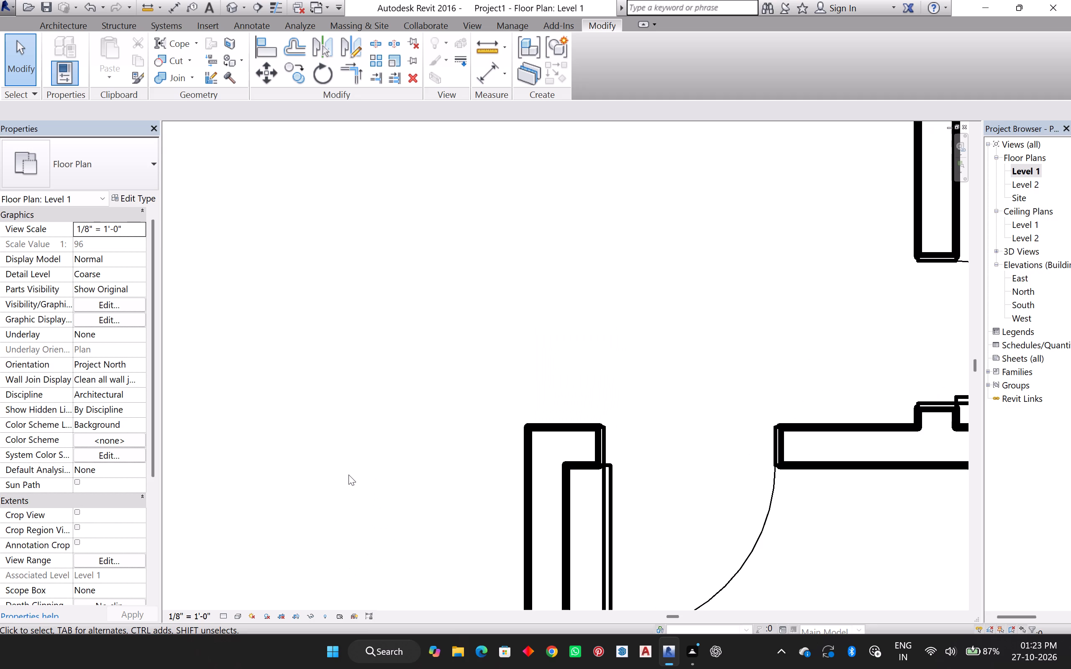
pyautogui.scroll(-5, 349, 474)
pyautogui.moveTo(353, 482); pyautogui.dragTo(315, 472, button='middle')
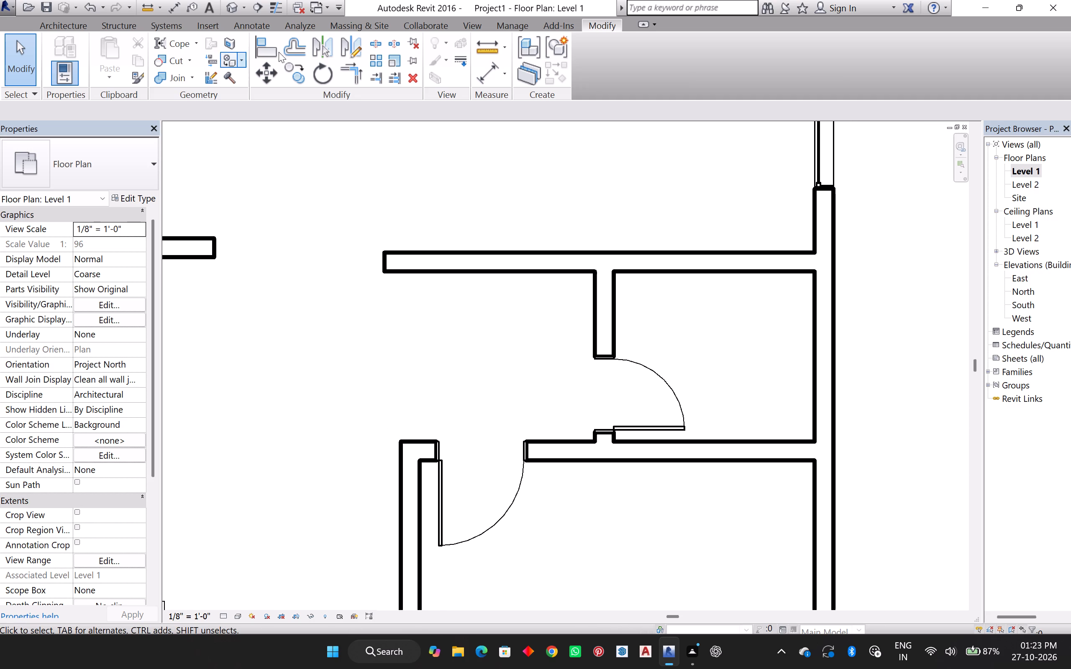
pyautogui.click(346, 72)
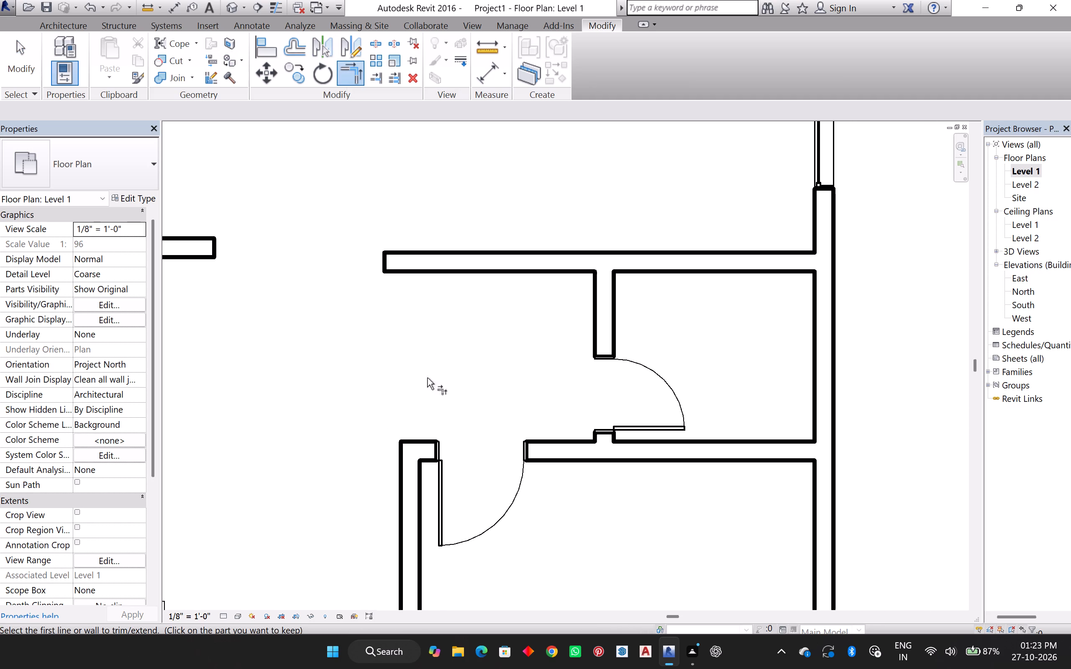
pyautogui.click(411, 457)
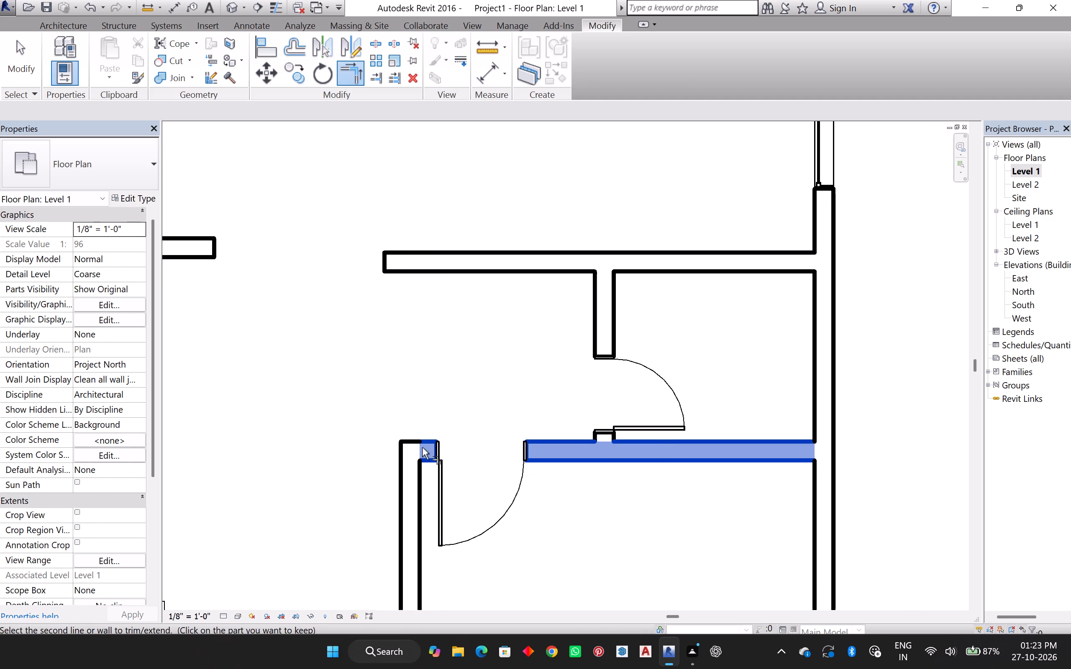
pyautogui.click(416, 457)
pyautogui.click(412, 449)
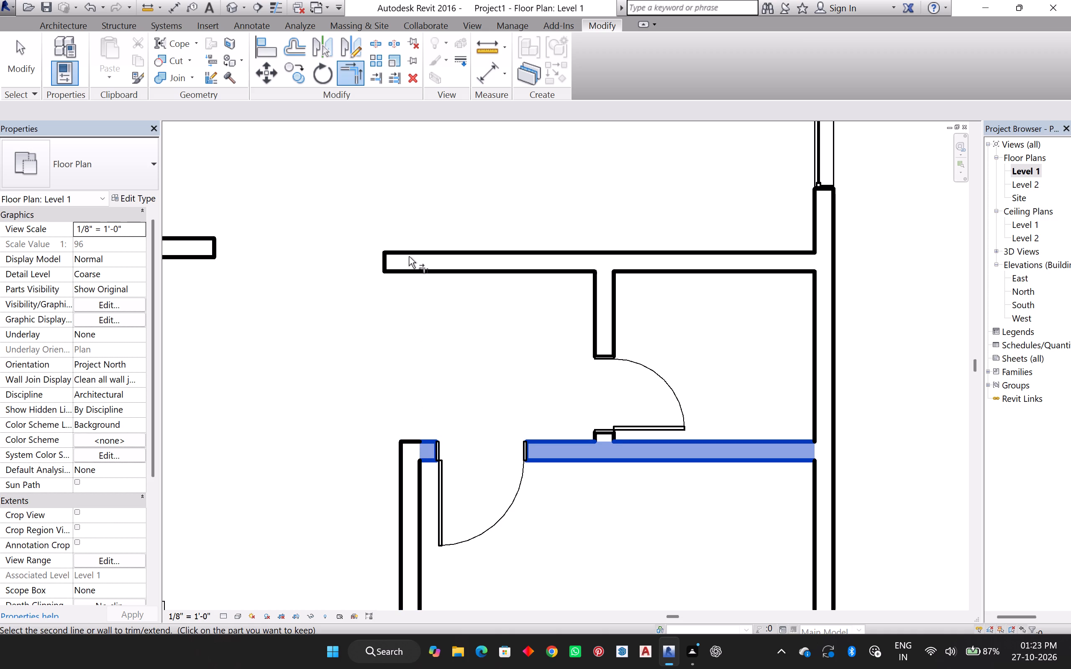
pyautogui.click(409, 256)
pyautogui.click(413, 259)
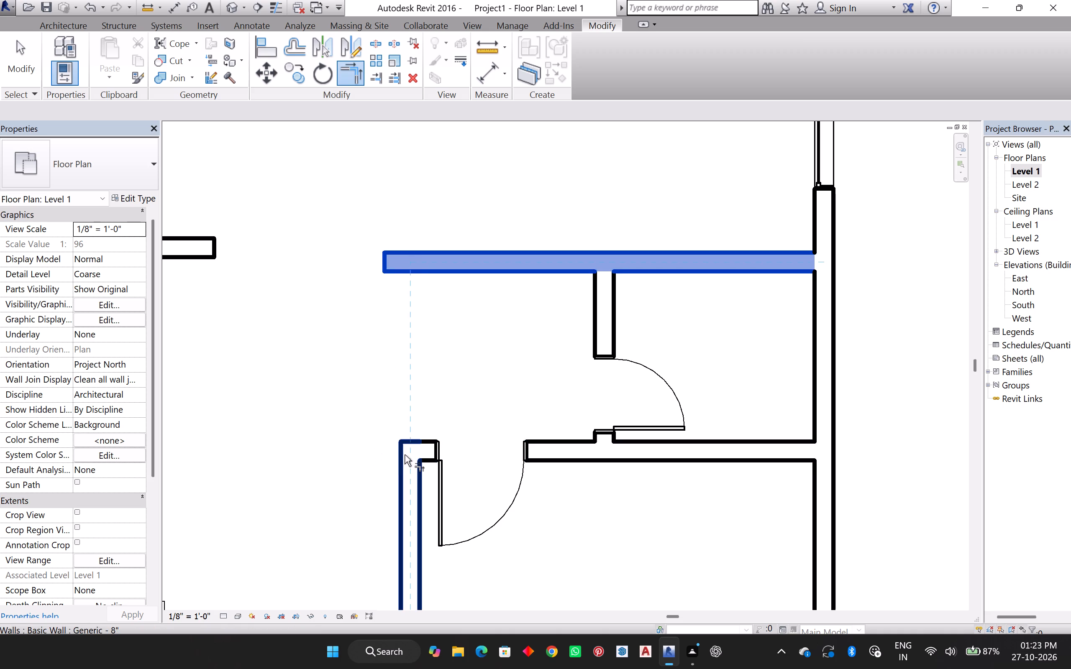
pyautogui.click(405, 455)
pyautogui.press('Escape')
pyautogui.click(412, 391)
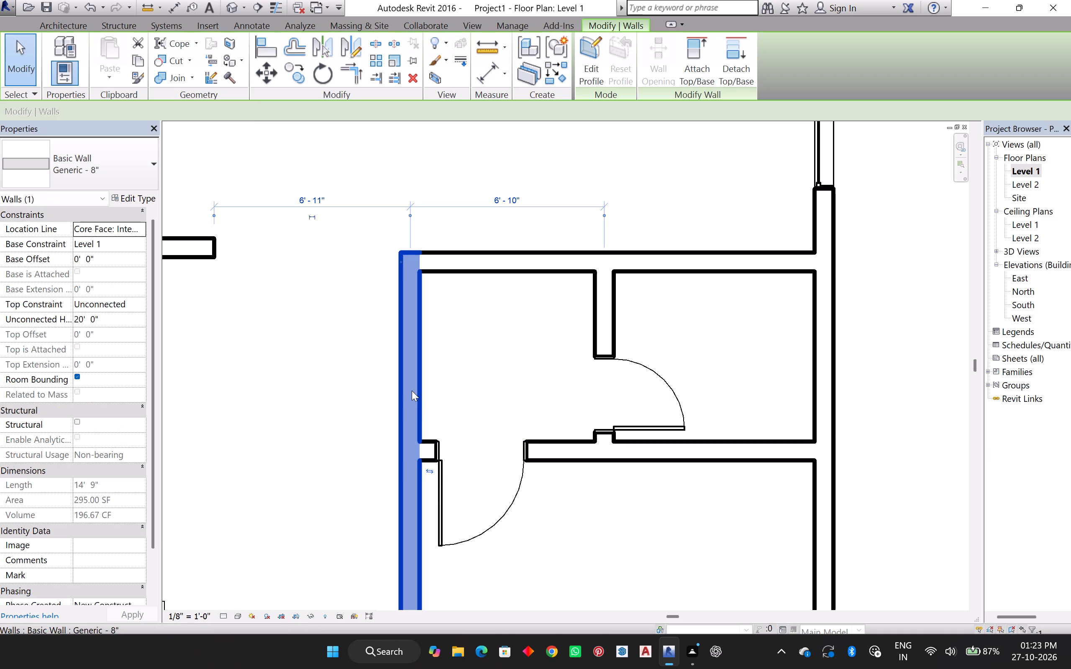
pyautogui.scroll(-4, 445, 376)
pyautogui.press('Escape')
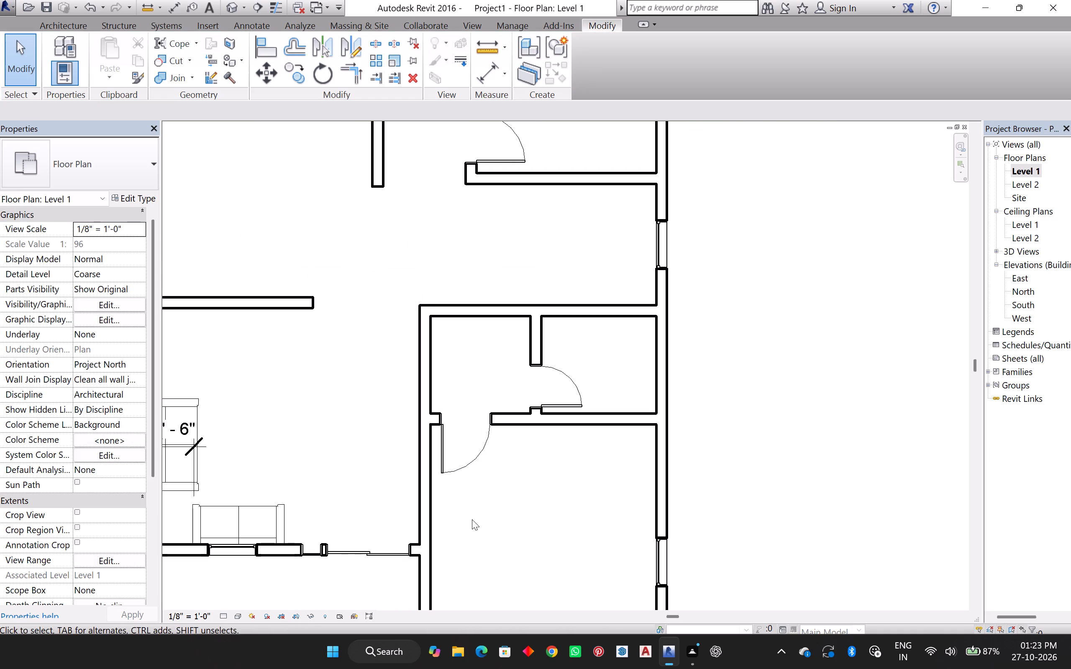
pyautogui.click(430, 372)
pyautogui.press('Escape')
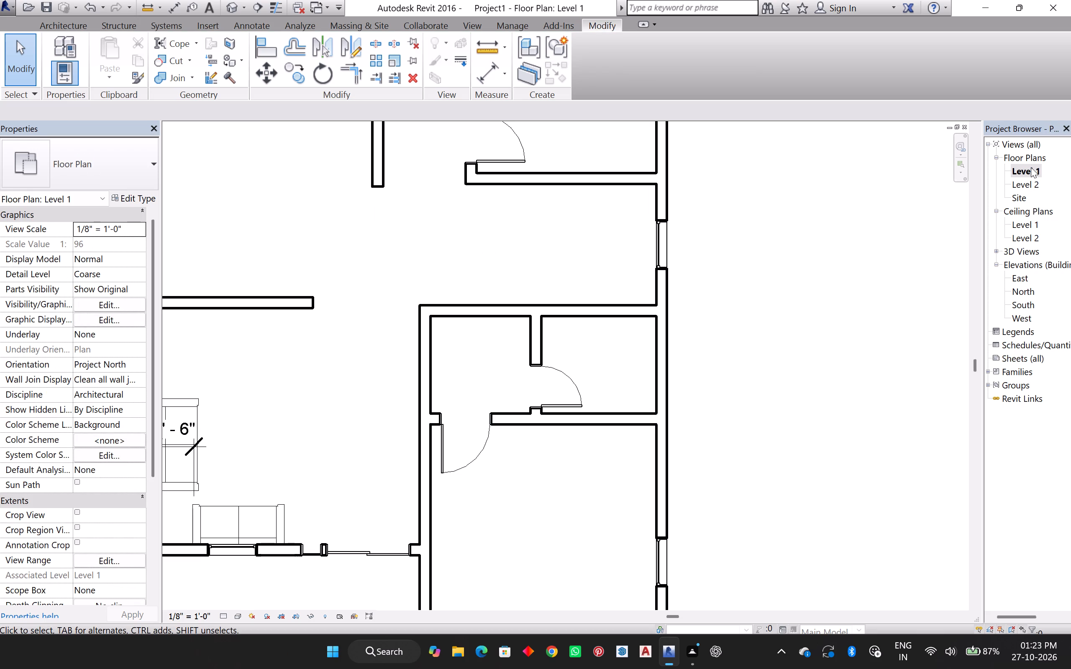
# Open the extended vertical wall's profile for editing in the 3D view.
pyautogui.doubleClick(1029, 172)
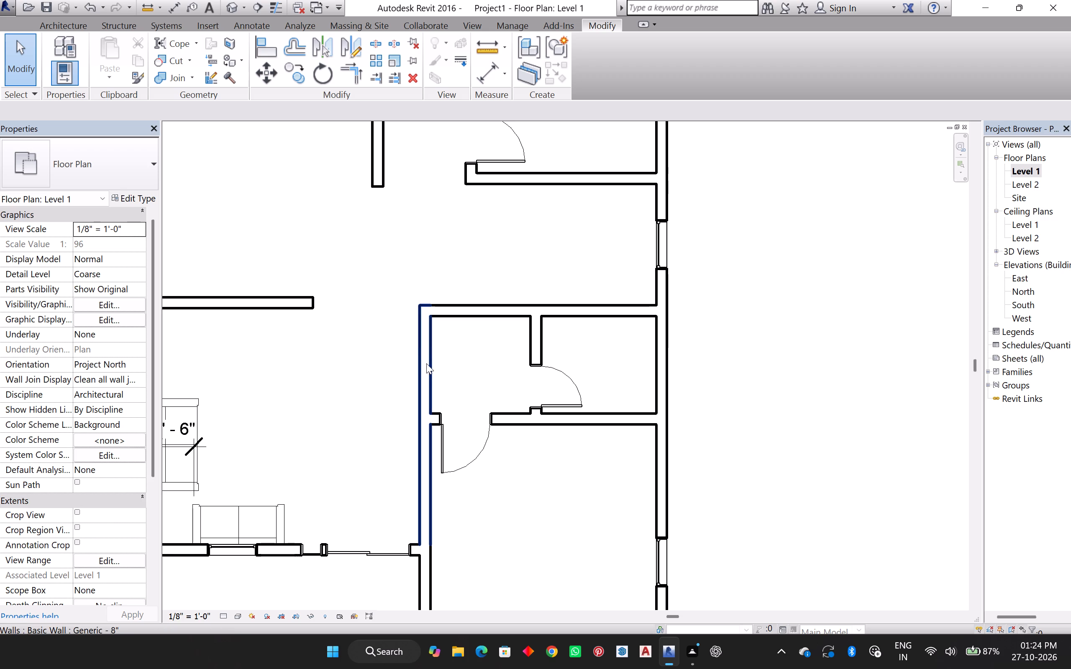
pyautogui.click(421, 349)
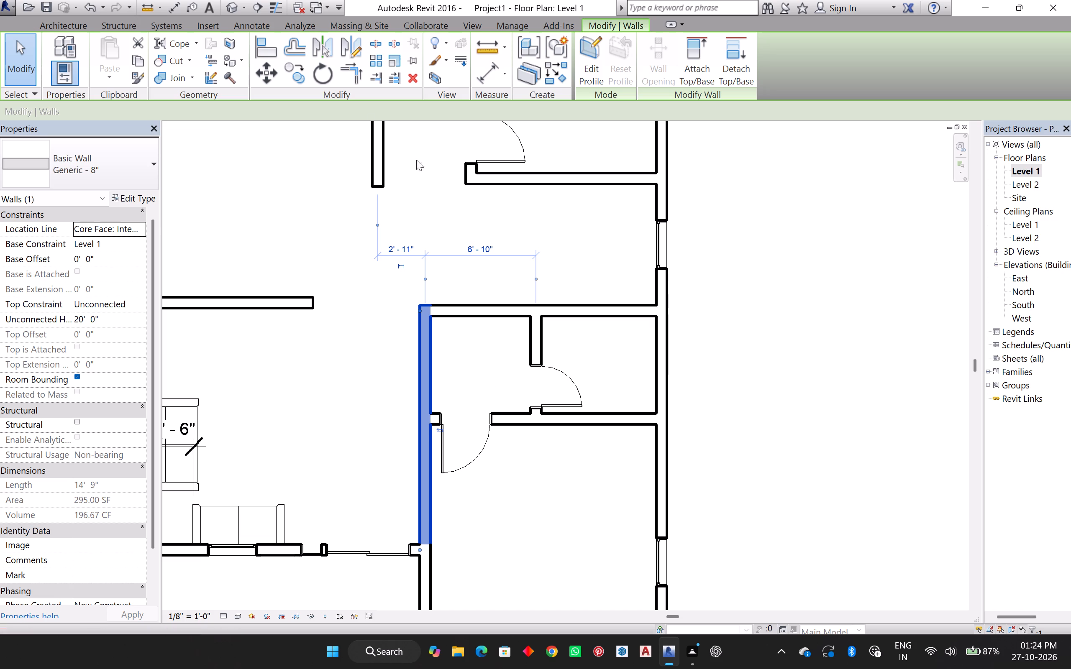
pyautogui.click(221, 5)
pyautogui.click(228, 1)
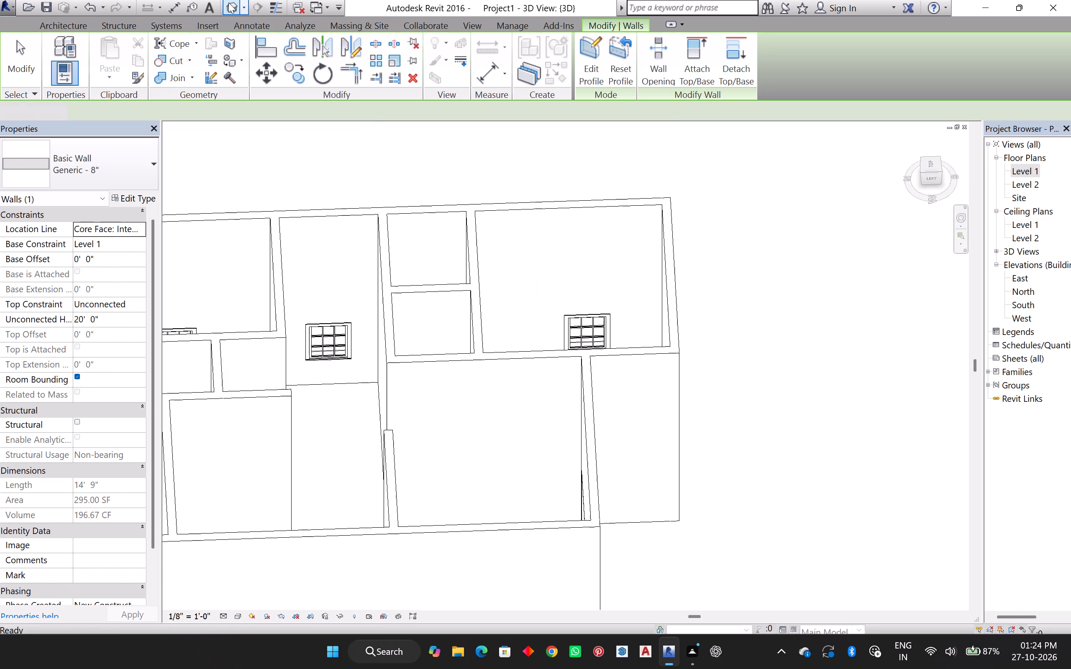
pyautogui.scroll(4, 432, 320)
pyautogui.scroll(-3, 430, 322)
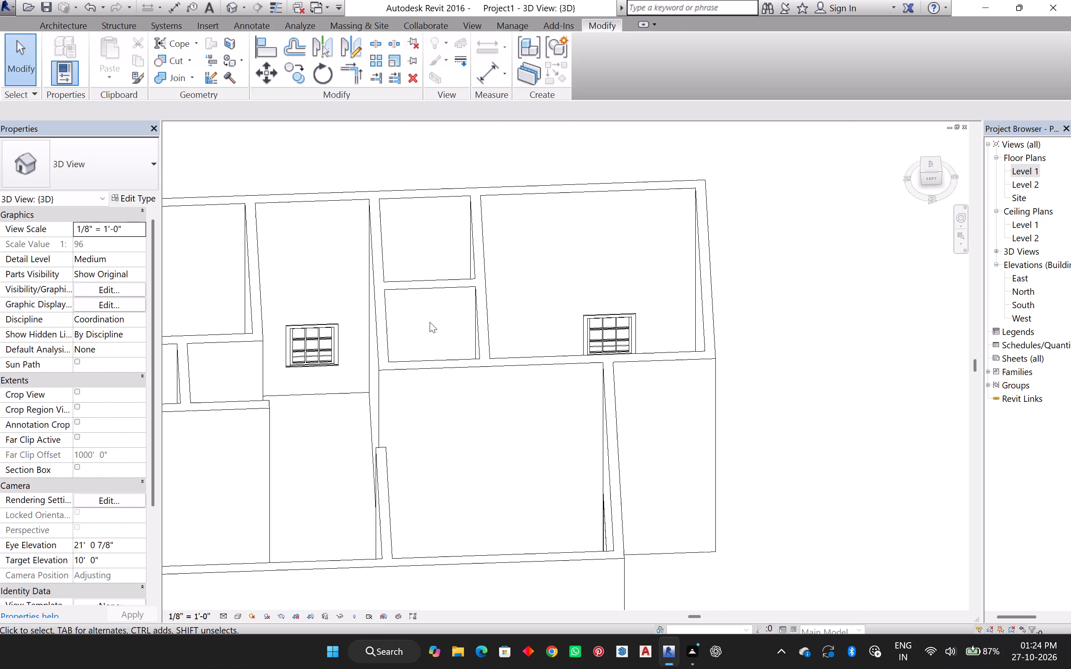
pyautogui.scroll(-5, 430, 322)
pyautogui.scroll(5, 419, 369)
pyautogui.click(443, 361)
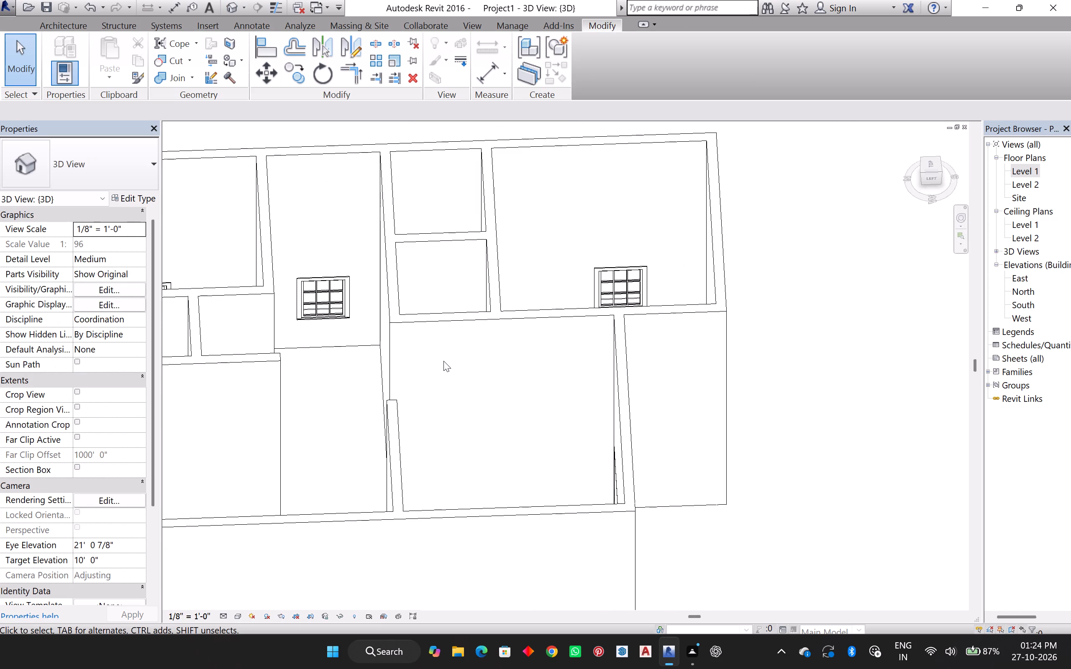
pyautogui.click(448, 320)
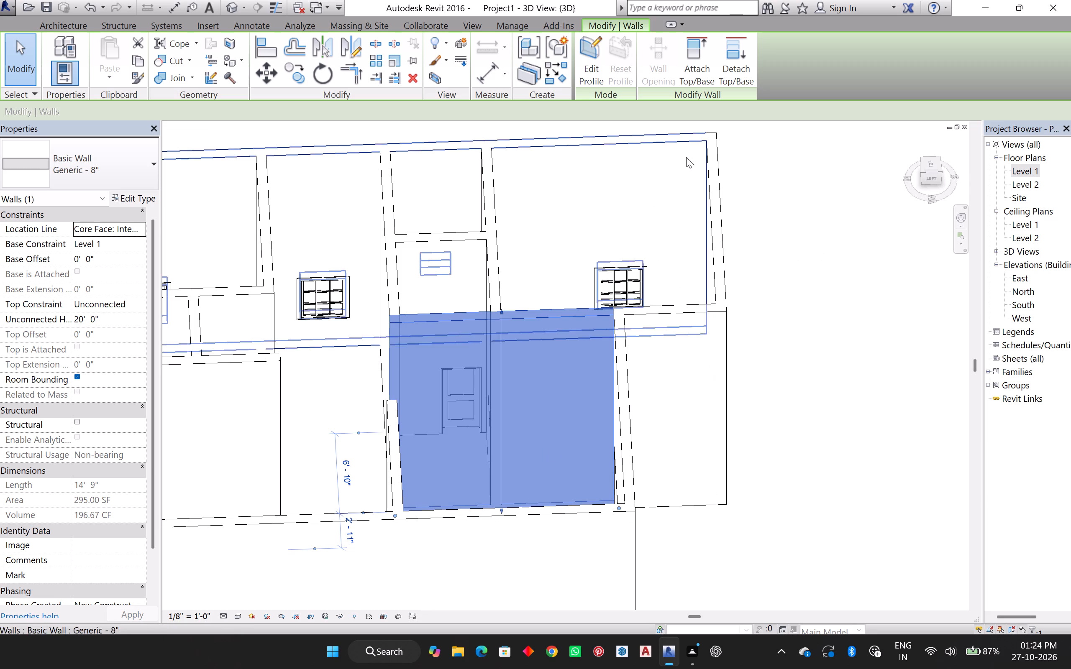
pyautogui.click(605, 53)
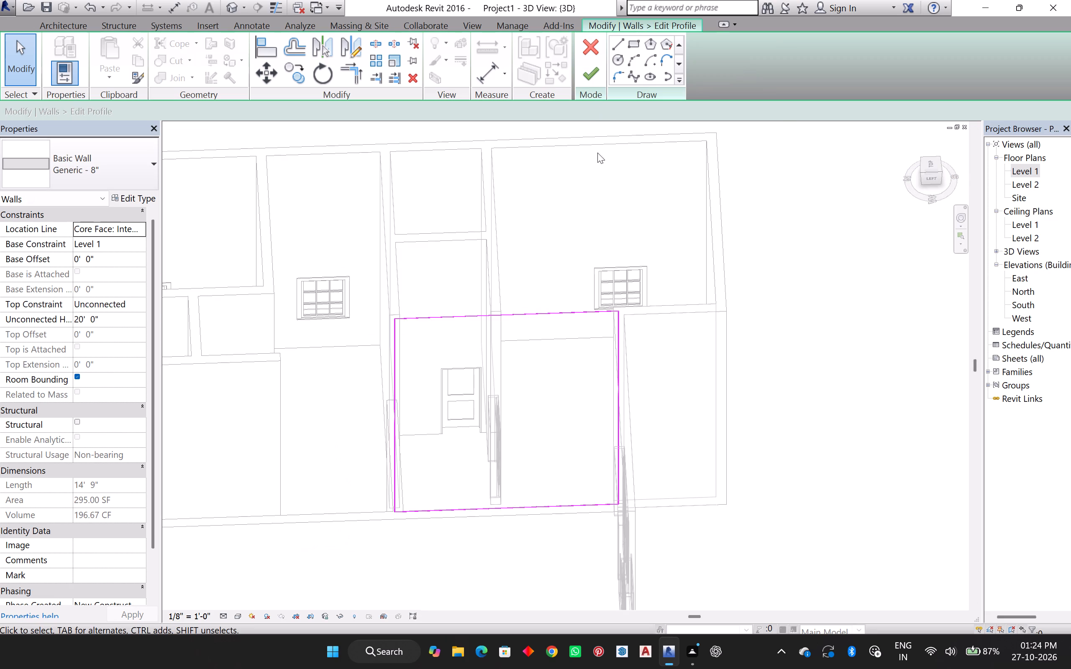
# Examine the wall's profile sketch from the left side and from above against the surrounding rooms, door and windows.
pyautogui.click(936, 179)
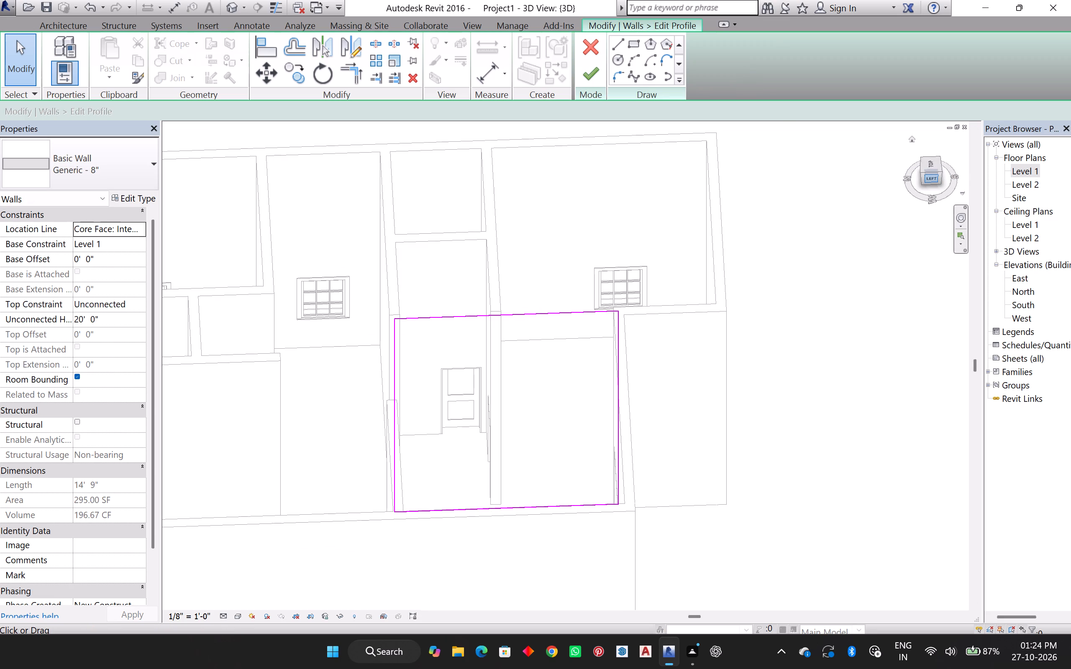
pyautogui.scroll(3, 638, 410)
pyautogui.scroll(-1, 638, 410)
pyautogui.scroll(3, 638, 410)
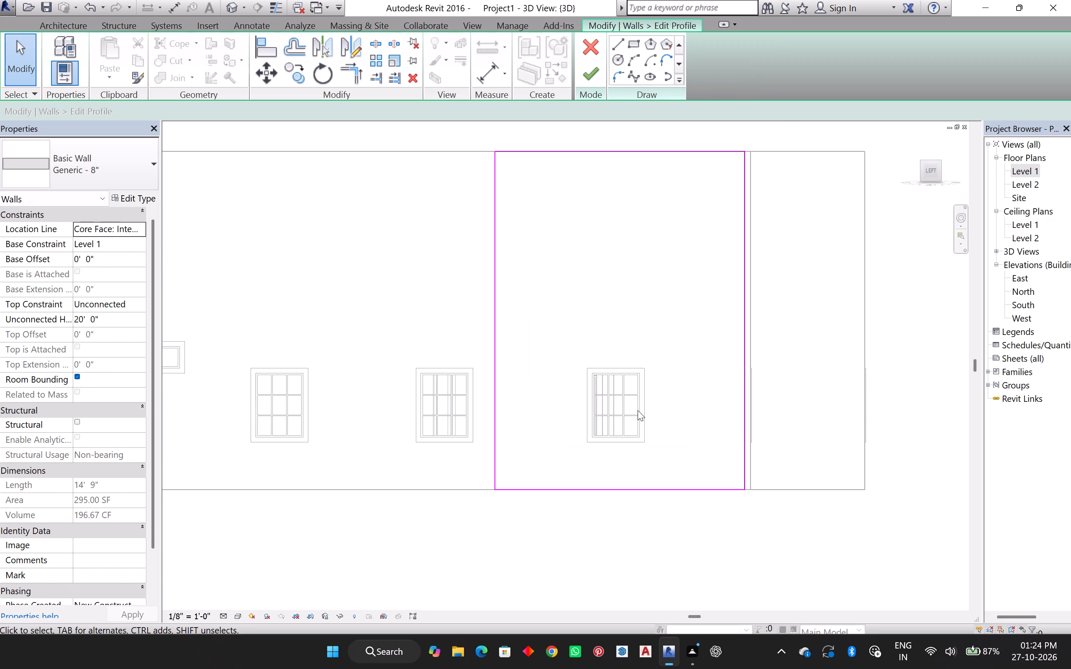
pyautogui.scroll(3, 555, 459)
pyautogui.scroll(1, 564, 498)
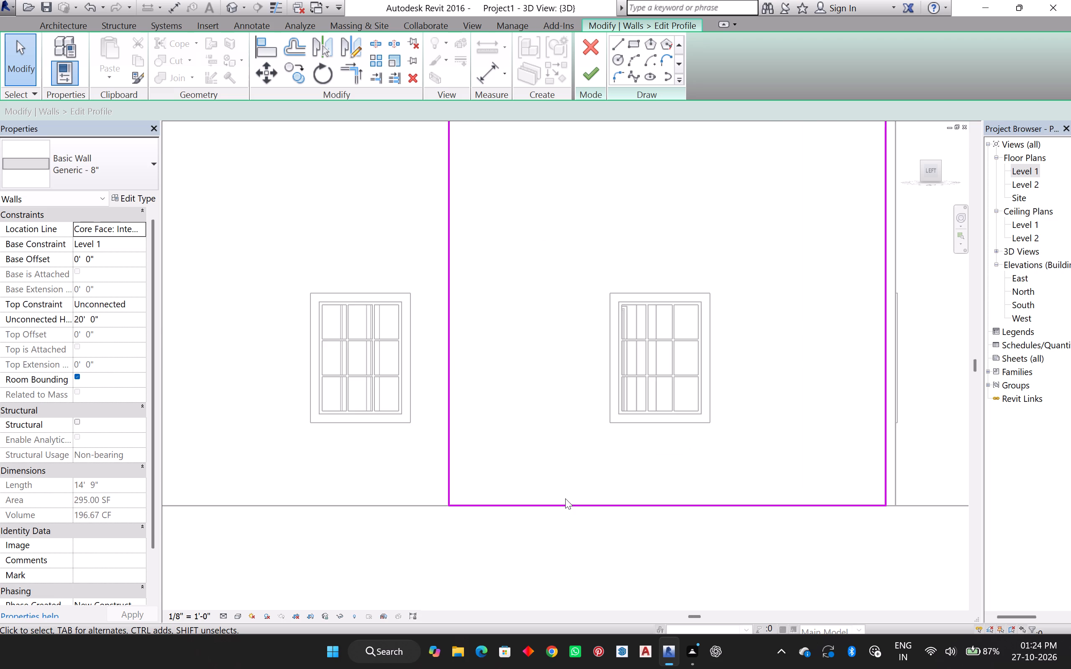
pyautogui.scroll(-4, 565, 498)
pyautogui.scroll(3, 565, 498)
pyautogui.scroll(-4, 565, 498)
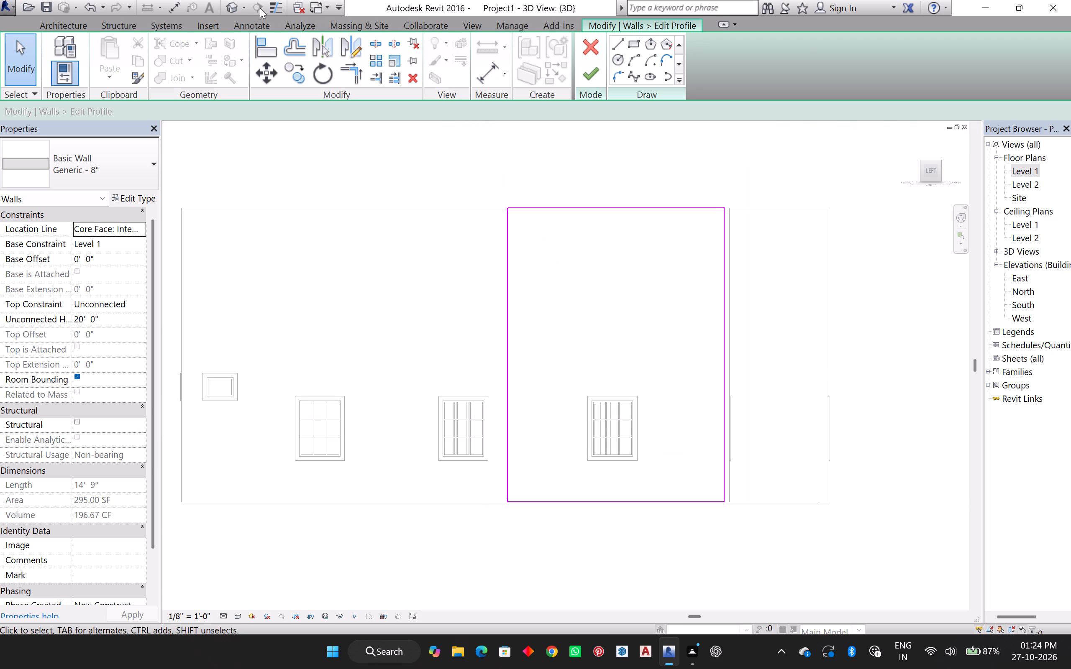
pyautogui.click(237, 6)
pyautogui.moveTo(561, 166); pyautogui.dragTo(557, 197, button='middle')
pyautogui.keyDown('shift'); pyautogui.moveTo(557, 197); pyautogui.dragTo(561, 347, button='middle'); pyautogui.keyUp('shift')
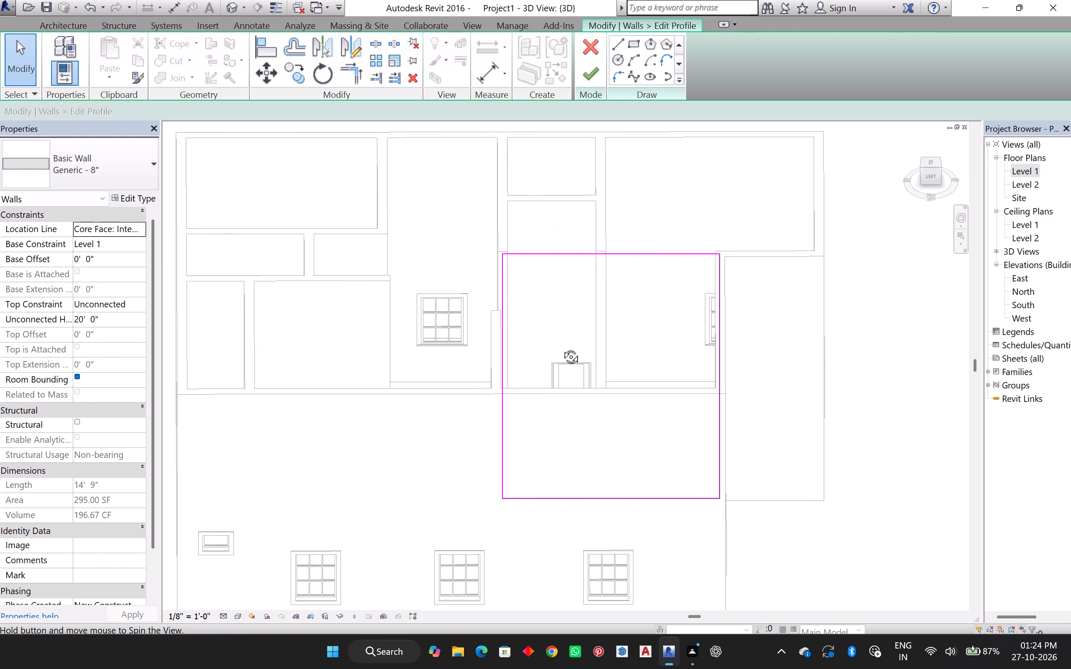
pyautogui.keyDown('shift'); pyautogui.moveTo(561, 347); pyautogui.dragTo(556, 352, button='middle'); pyautogui.keyUp('shift')
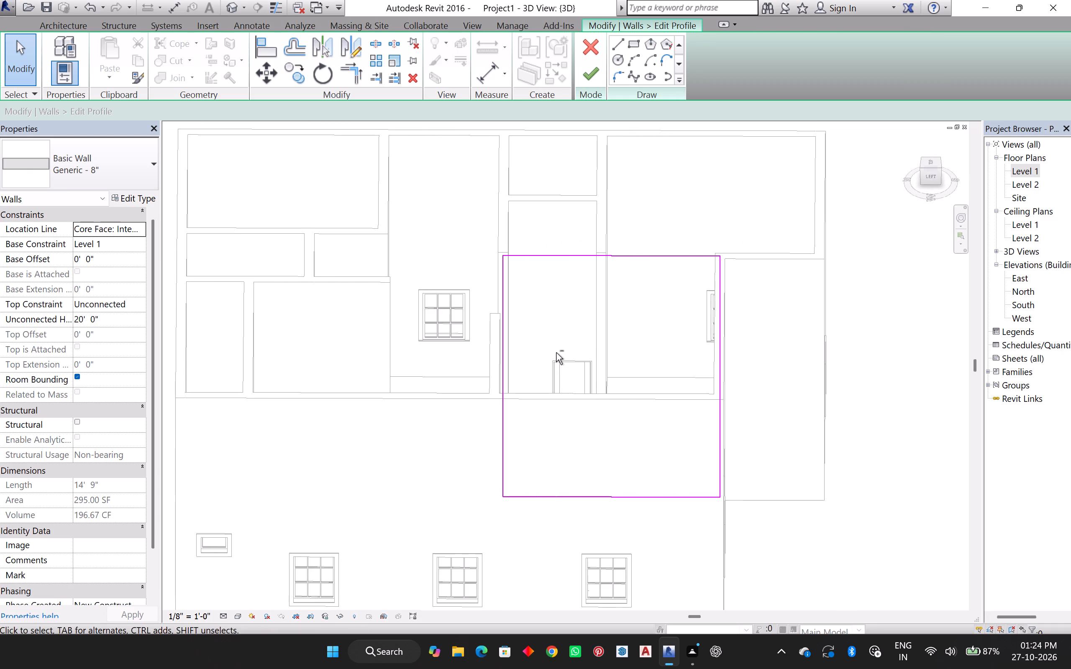
pyautogui.keyDown('shift'); pyautogui.scroll(2, 553, 352); pyautogui.keyUp('shift')
pyautogui.keyDown('shift'); pyautogui.scroll(3, 540, 388); pyautogui.keyUp('shift')
pyautogui.keyDown('shift'); pyautogui.moveTo(553, 374); pyautogui.dragTo(551, 411, button='middle'); pyautogui.keyUp('shift')
pyautogui.keyDown('shift'); pyautogui.scroll(1, 553, 374); pyautogui.keyUp('shift')
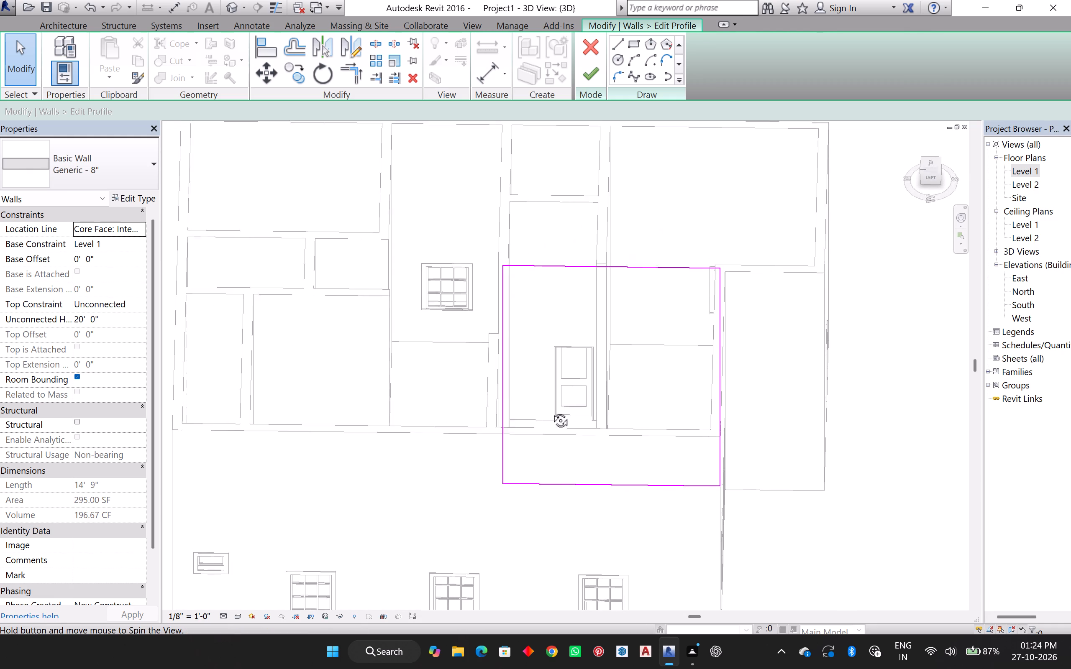
pyautogui.keyDown('shift'); pyautogui.moveTo(551, 411); pyautogui.dragTo(558, 443, button='middle'); pyautogui.keyUp('shift')
pyautogui.keyDown('shift'); pyautogui.scroll(5, 548, 421); pyautogui.keyUp('shift')
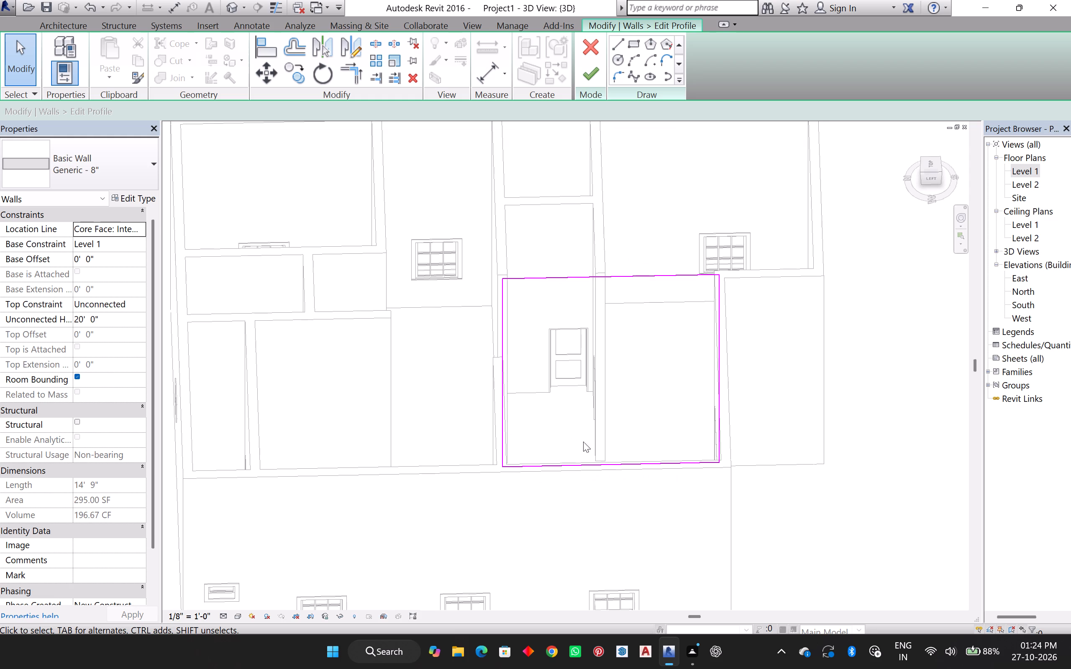
pyautogui.keyDown('shift'); pyautogui.moveTo(566, 450); pyautogui.dragTo(554, 469, button='middle'); pyautogui.keyUp('shift')
pyautogui.keyDown('shift'); pyautogui.moveTo(557, 467); pyautogui.dragTo(563, 465, button='middle'); pyautogui.keyUp('shift')
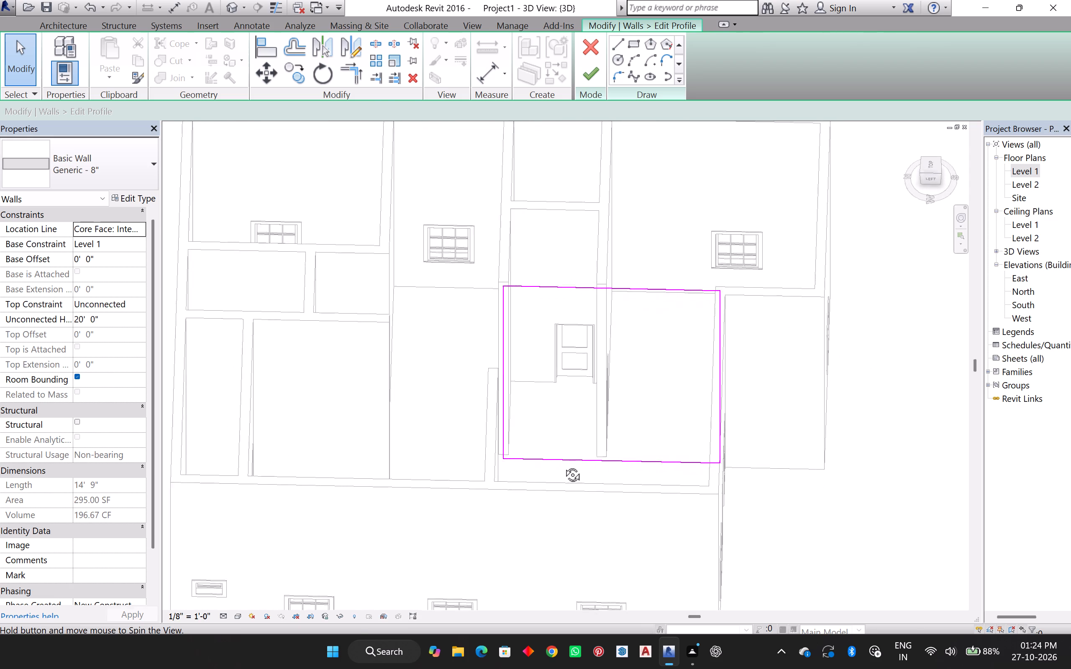
pyautogui.keyDown('shift'); pyautogui.moveTo(563, 465); pyautogui.dragTo(569, 458, button='middle'); pyautogui.keyUp('shift')
pyautogui.keyDown('shift'); pyautogui.moveTo(562, 457); pyautogui.dragTo(557, 454, button='middle'); pyautogui.keyUp('shift')
pyautogui.keyDown('shift'); pyautogui.middleClick(554, 450); pyautogui.keyUp('shift')
pyautogui.keyDown('shift'); pyautogui.moveTo(552, 445); pyautogui.dragTo(572, 268, button='middle'); pyautogui.keyUp('shift')
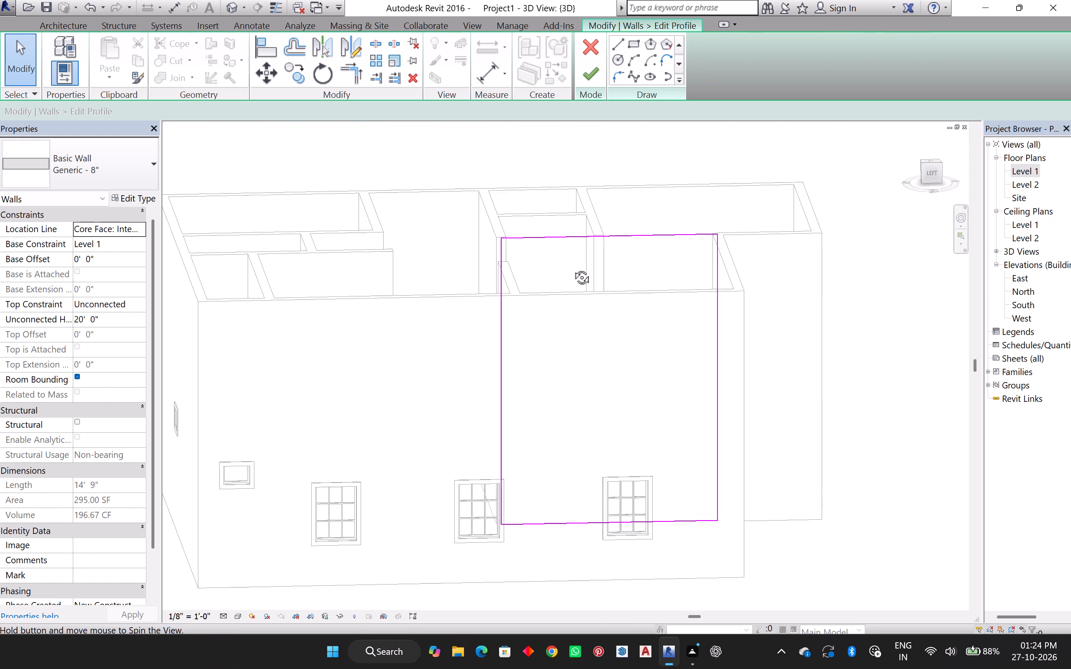
pyautogui.keyDown('shift'); pyautogui.moveTo(572, 268); pyautogui.dragTo(557, 224, button='middle'); pyautogui.keyUp('shift')
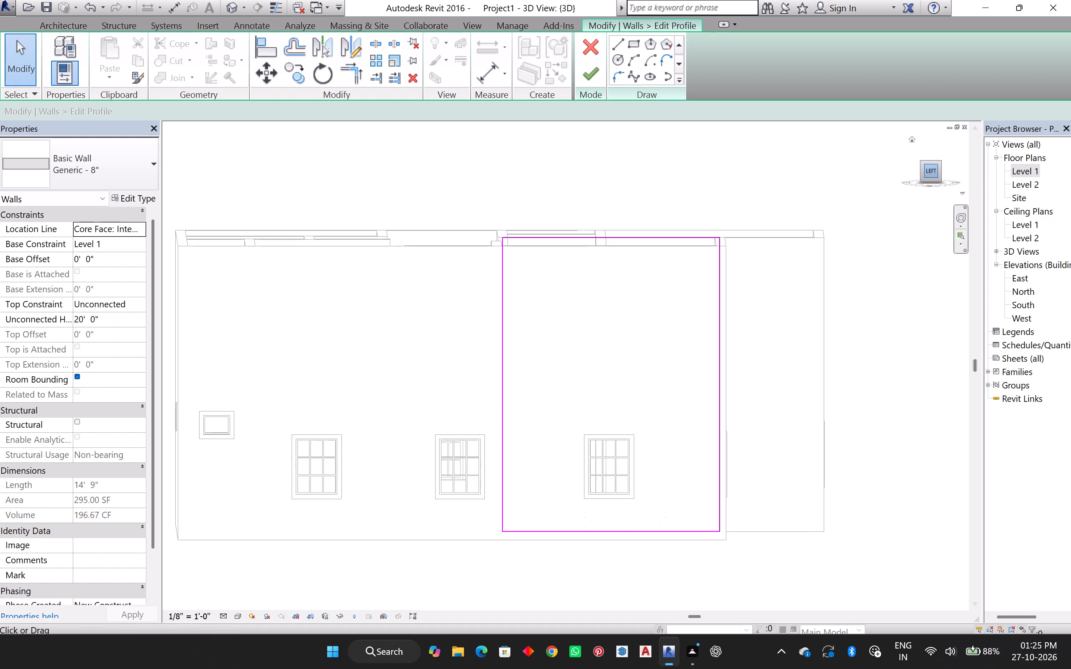
# In the left view, sketch a rectangular door opening about 3'-0" wide and 7'-6" high on the profile's base line, near its left edge.
pyautogui.click(933, 169)
pyautogui.scroll(6, 574, 444)
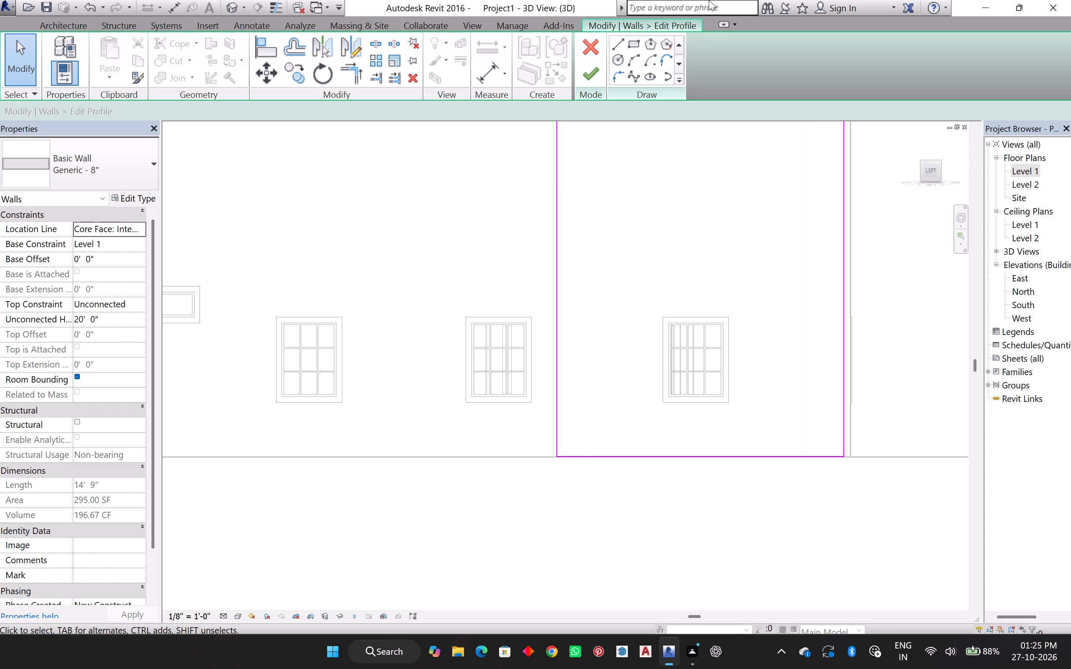
pyautogui.click(634, 48)
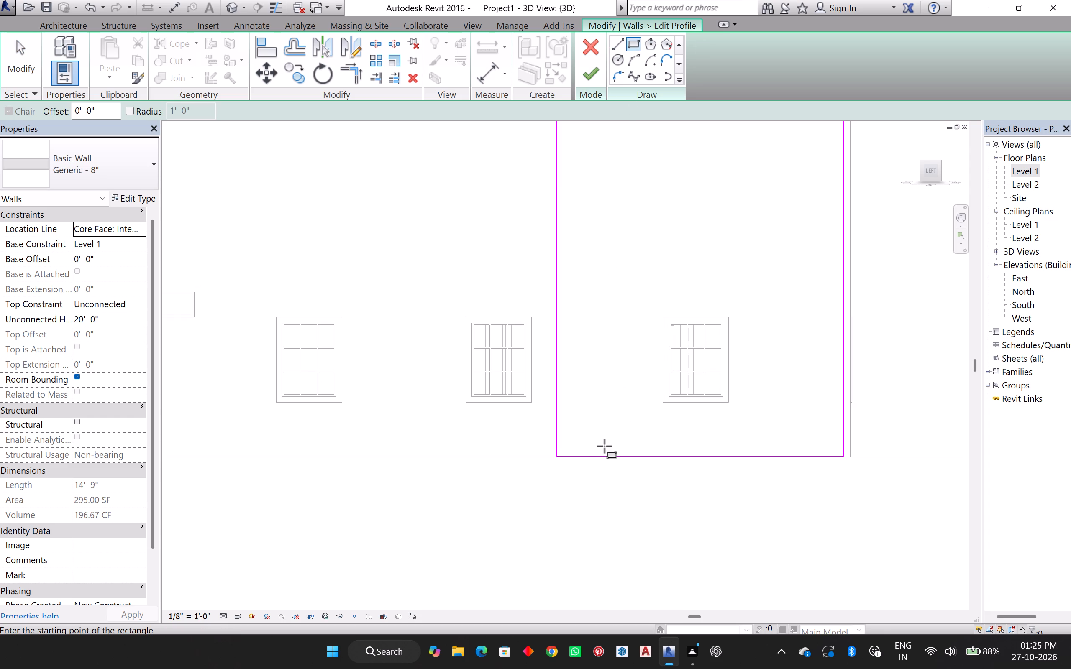
pyautogui.click(583, 458)
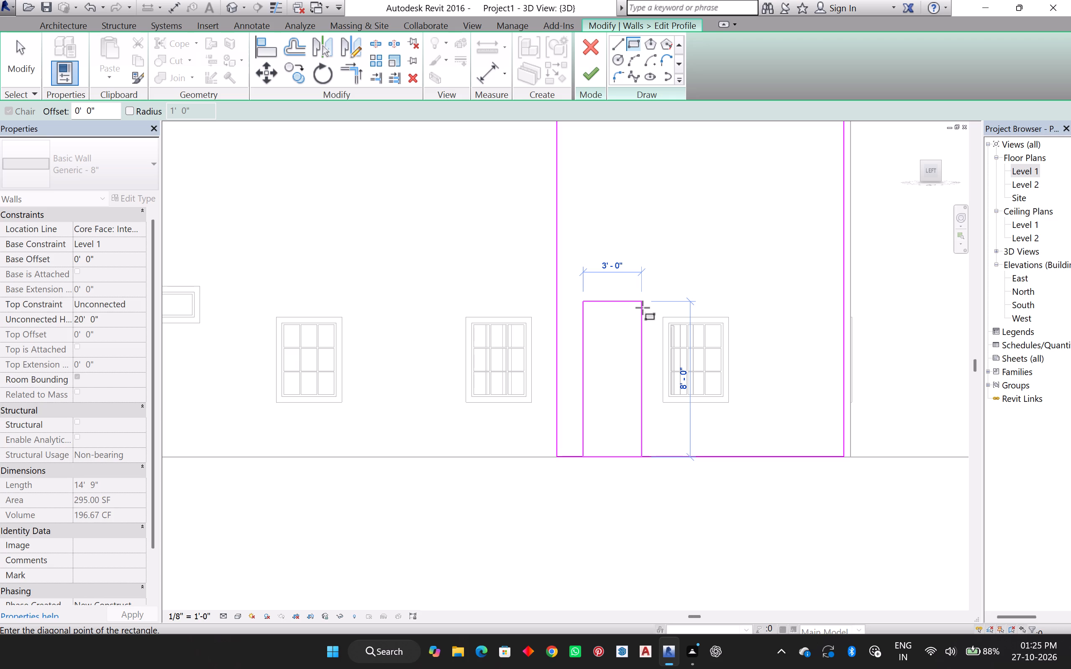
pyautogui.click(643, 308)
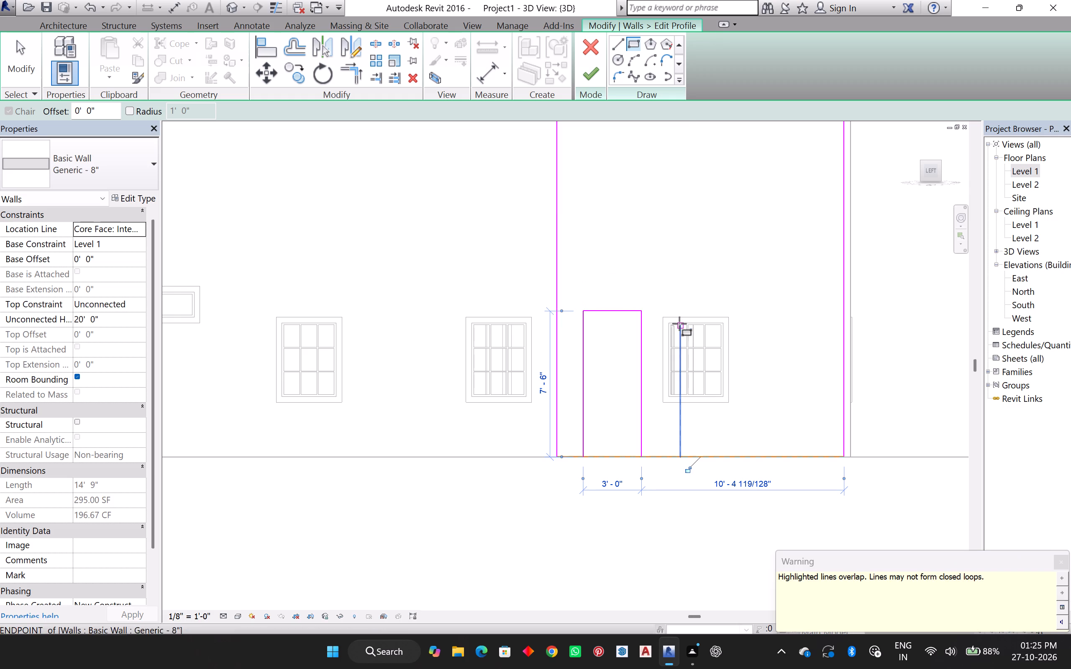
pyautogui.press('Escape')
pyautogui.press('Escape')
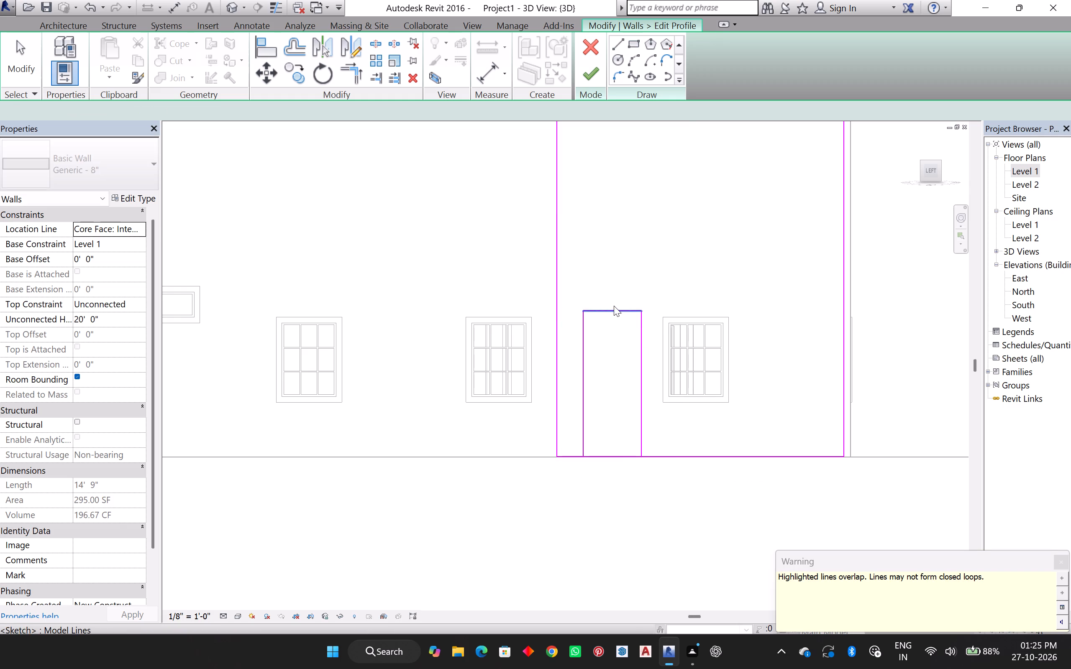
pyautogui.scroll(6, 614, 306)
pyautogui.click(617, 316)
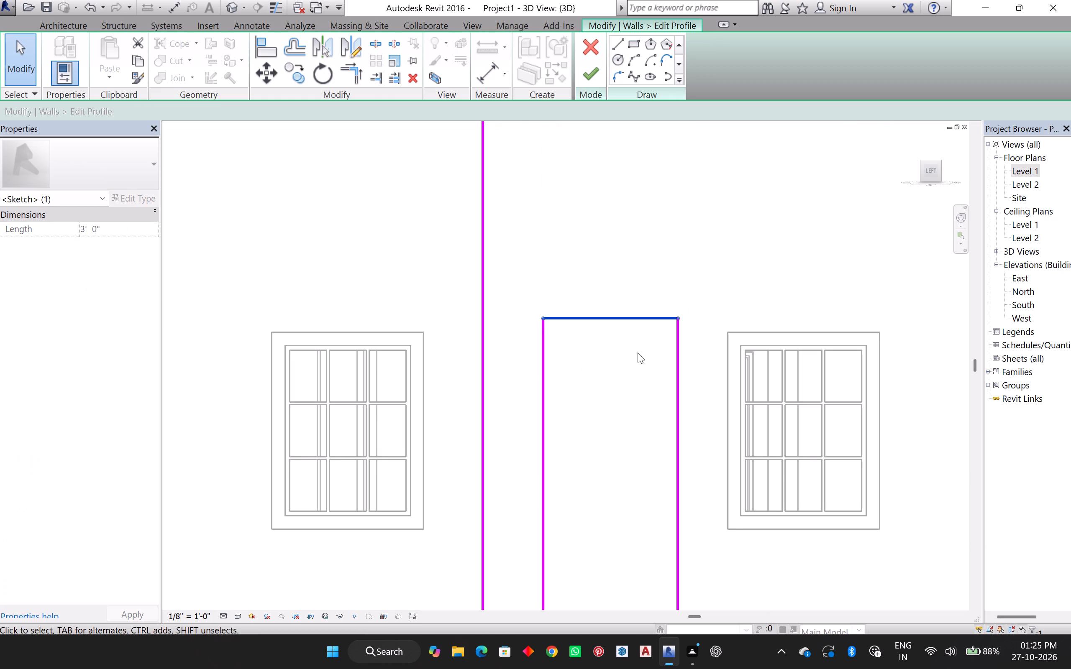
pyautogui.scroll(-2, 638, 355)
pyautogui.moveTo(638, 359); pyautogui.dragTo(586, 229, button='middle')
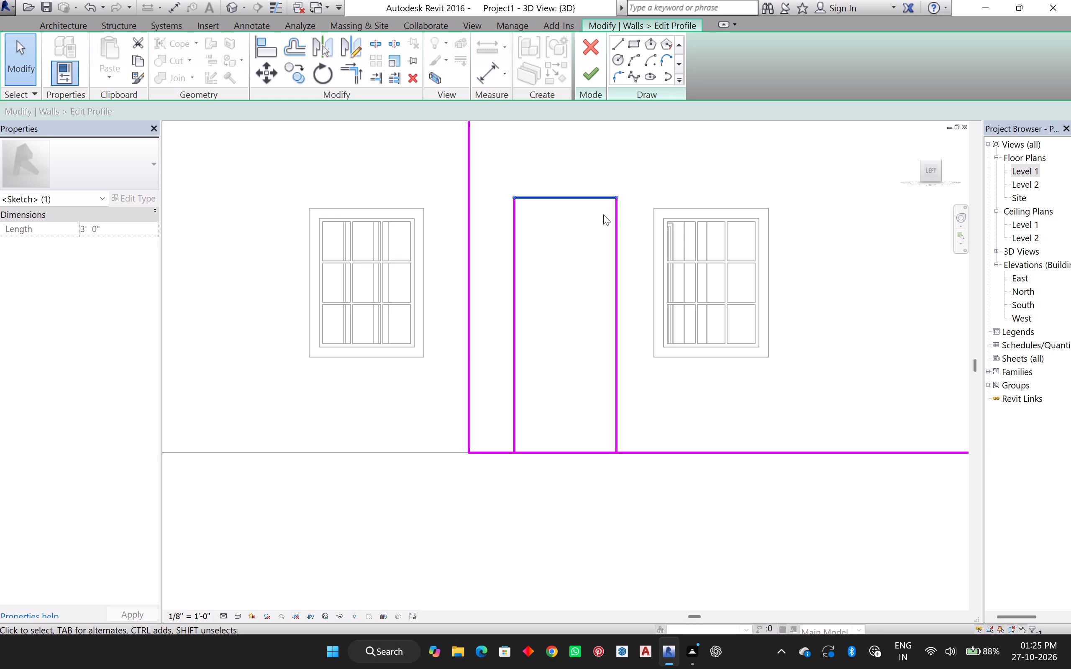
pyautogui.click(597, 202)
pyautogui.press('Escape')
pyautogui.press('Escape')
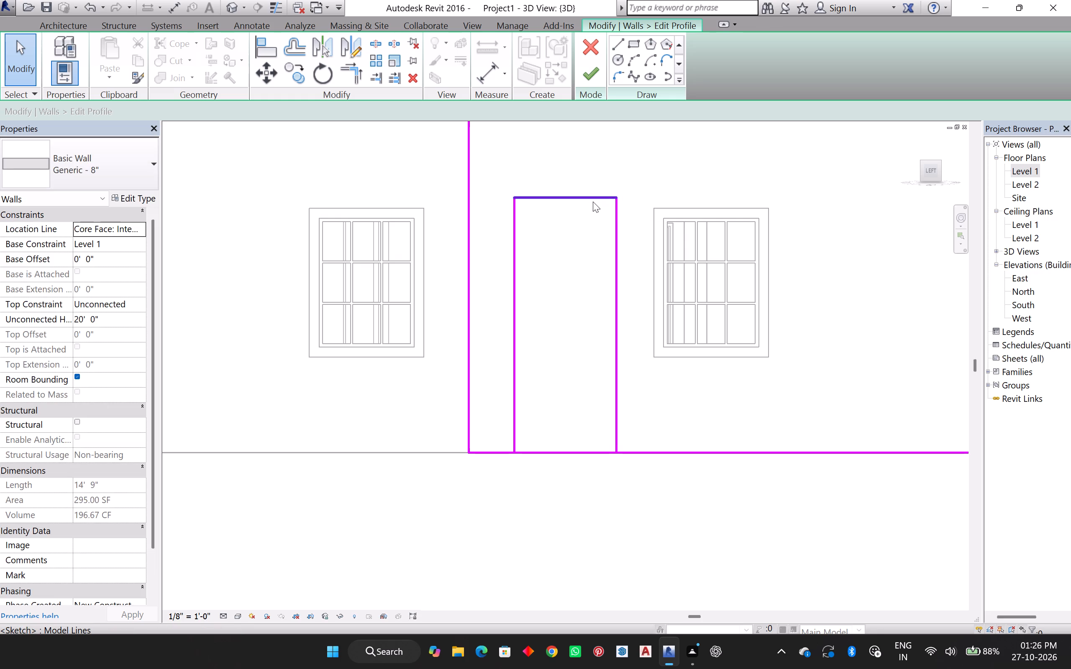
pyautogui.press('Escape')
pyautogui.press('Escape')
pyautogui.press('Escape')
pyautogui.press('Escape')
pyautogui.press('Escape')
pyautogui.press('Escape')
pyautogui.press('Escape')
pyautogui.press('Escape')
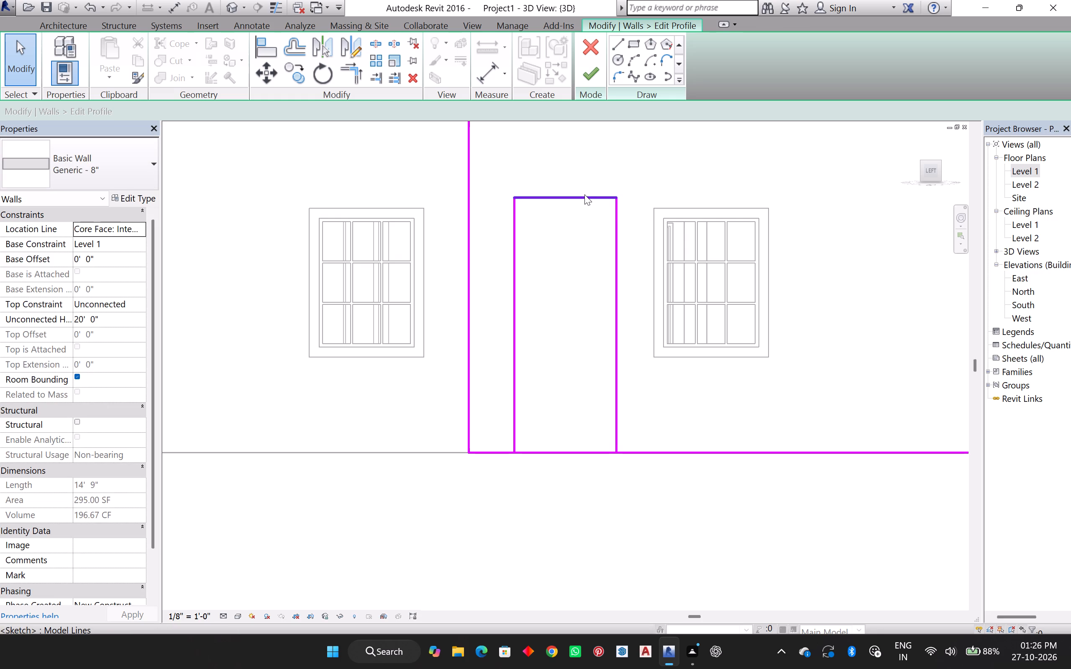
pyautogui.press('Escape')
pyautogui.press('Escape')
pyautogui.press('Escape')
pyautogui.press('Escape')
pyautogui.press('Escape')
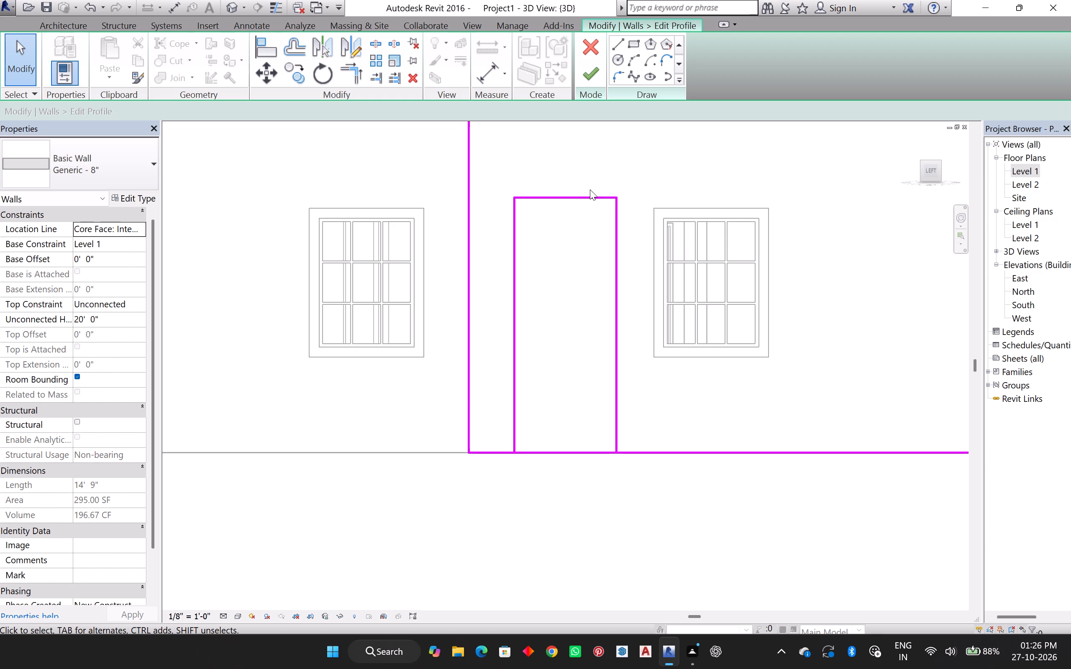
# Open the height dimension of the sketched opening's top edge for editing and clear its value.
pyautogui.click(589, 197)
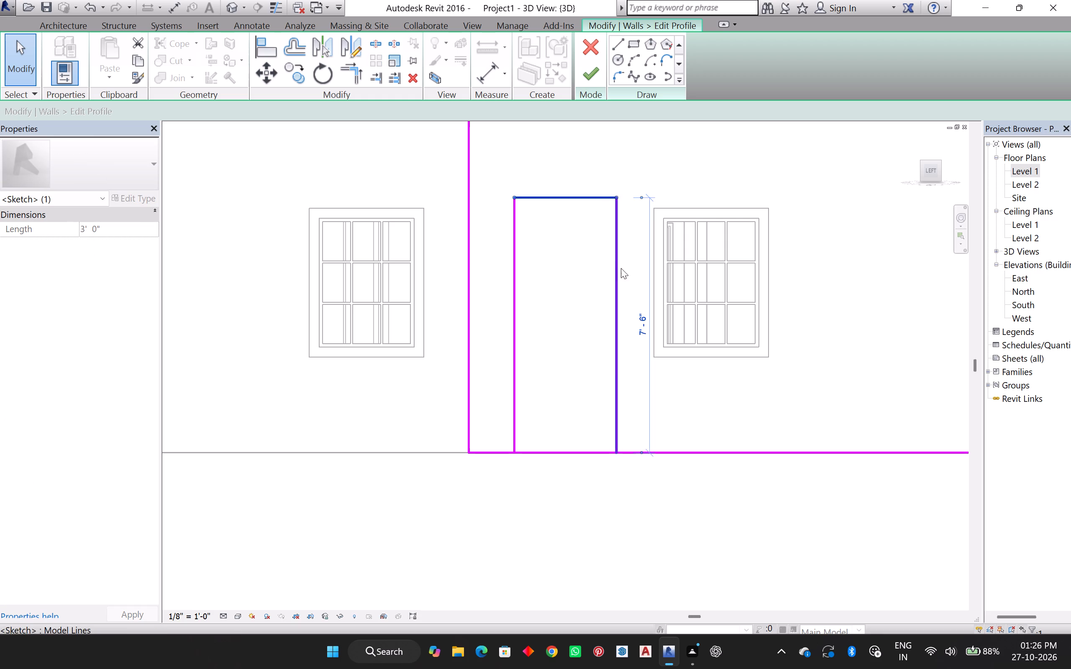
pyautogui.click(641, 321)
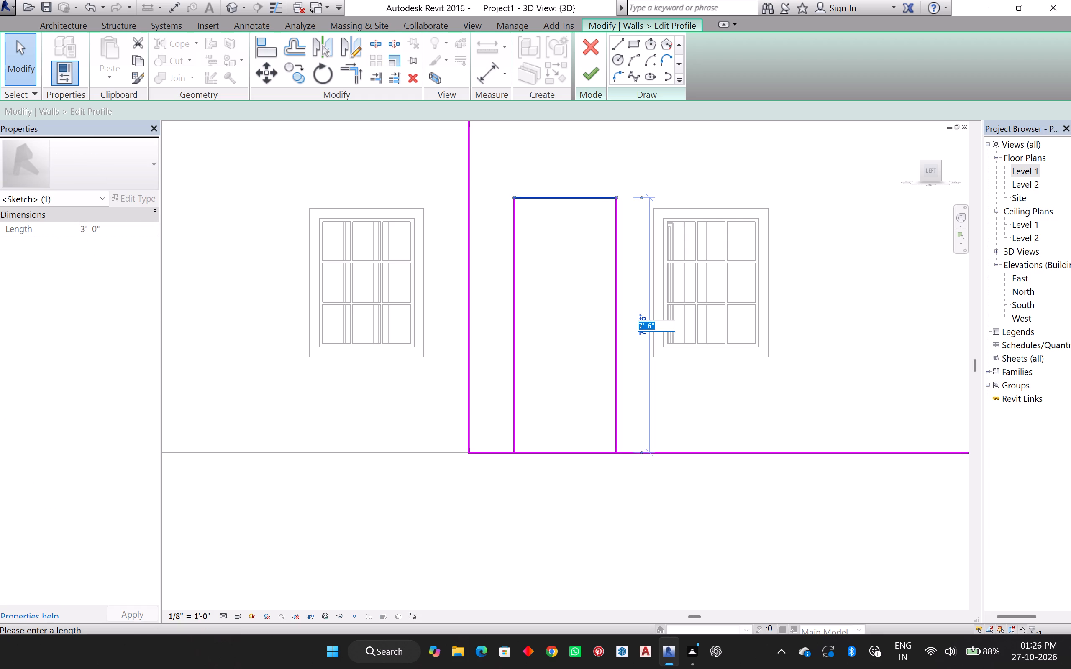
pyautogui.press('Return')
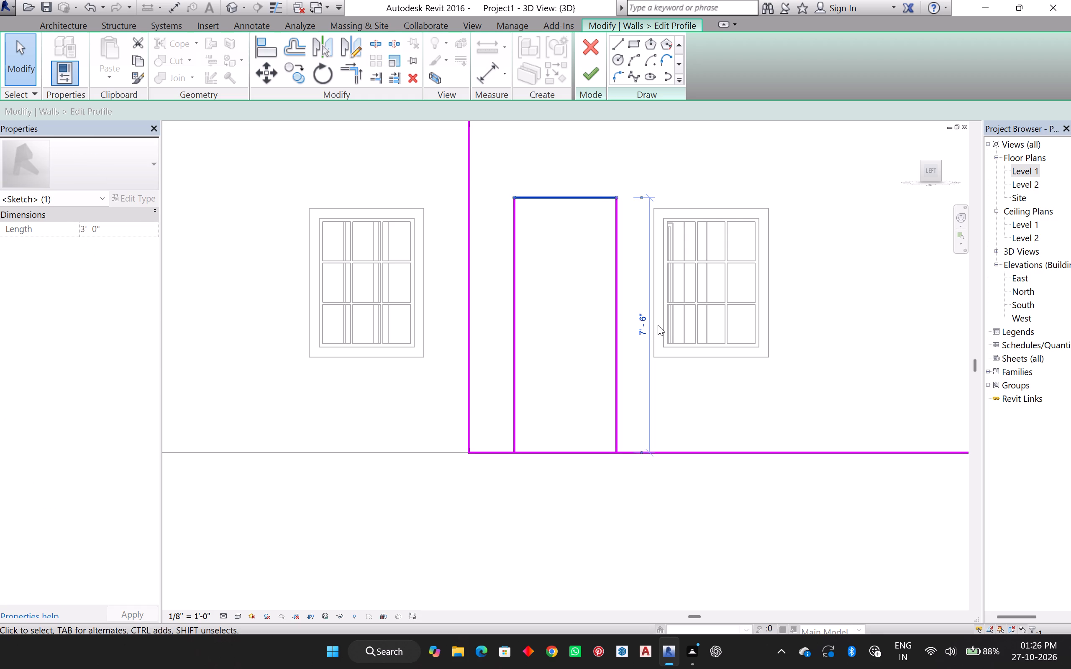
pyautogui.scroll(3, 636, 348)
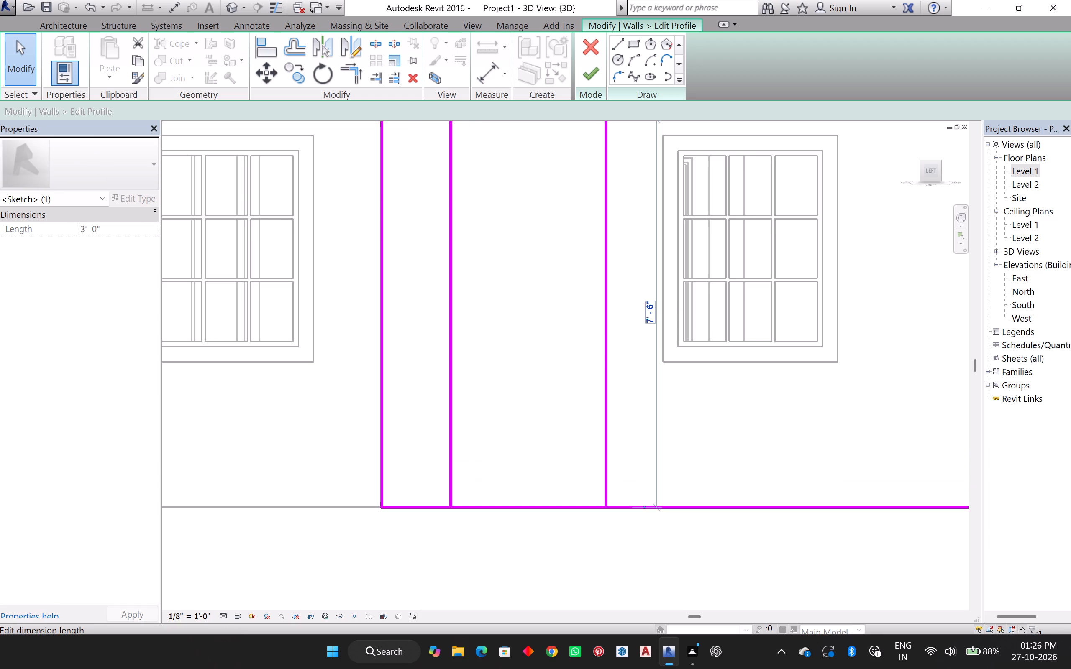
pyautogui.click(646, 314)
pyautogui.click(653, 313)
pyautogui.click(657, 314)
pyautogui.click(662, 316)
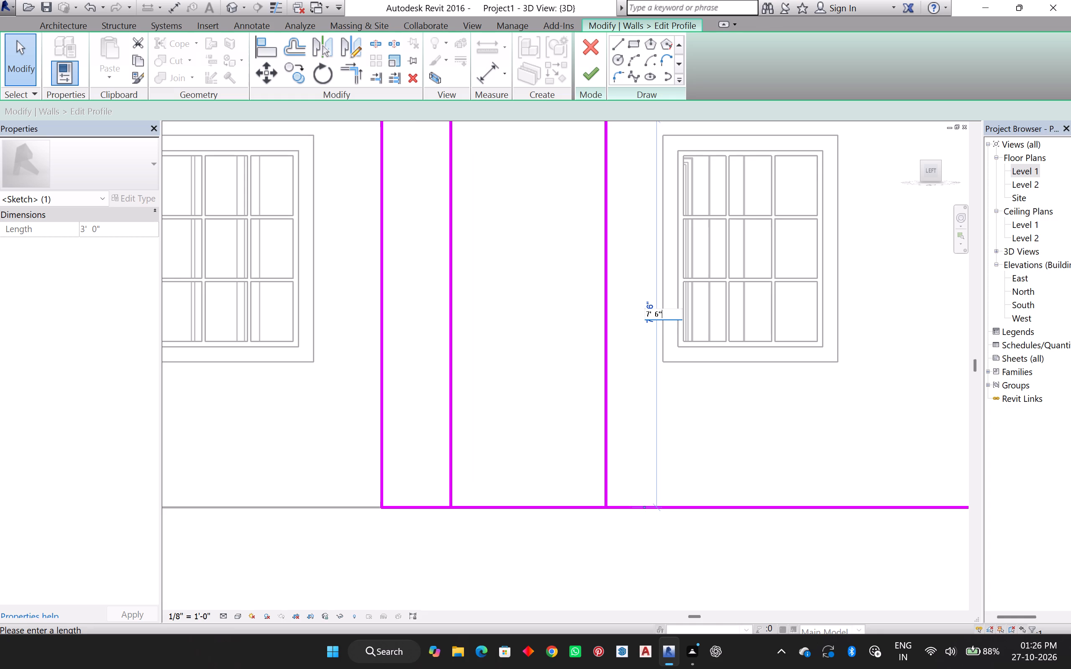
pyautogui.press('BackSpace')
pyautogui.press('BackSpace')
pyautogui.press('BackSpace')
pyautogui.press('BackSpace')
pyautogui.press('BackSpace')
pyautogui.press('BackSpace')
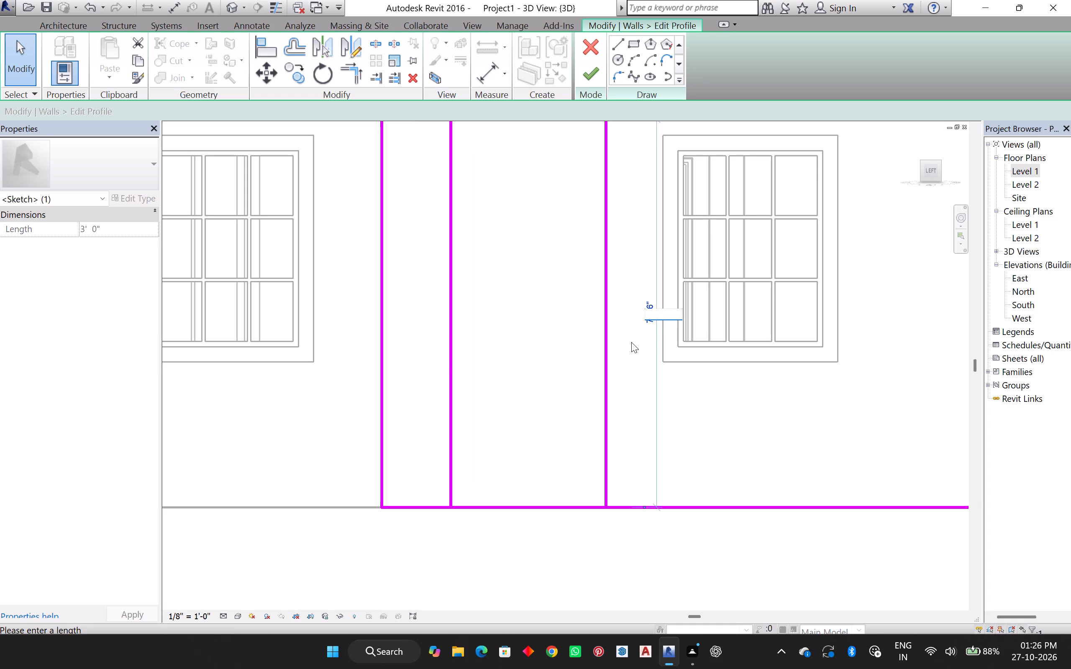
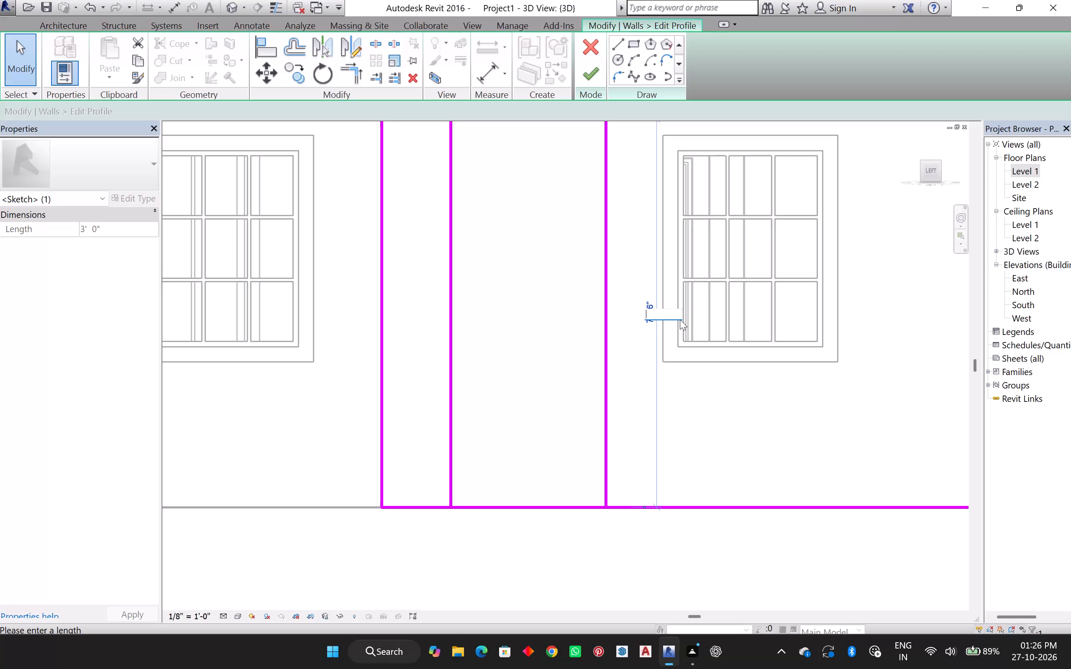
# Set the height of the sketched opening's top edge to 6'-8".
pyautogui.write("6'")
pyautogui.write('8"')
pyautogui.press('Return')
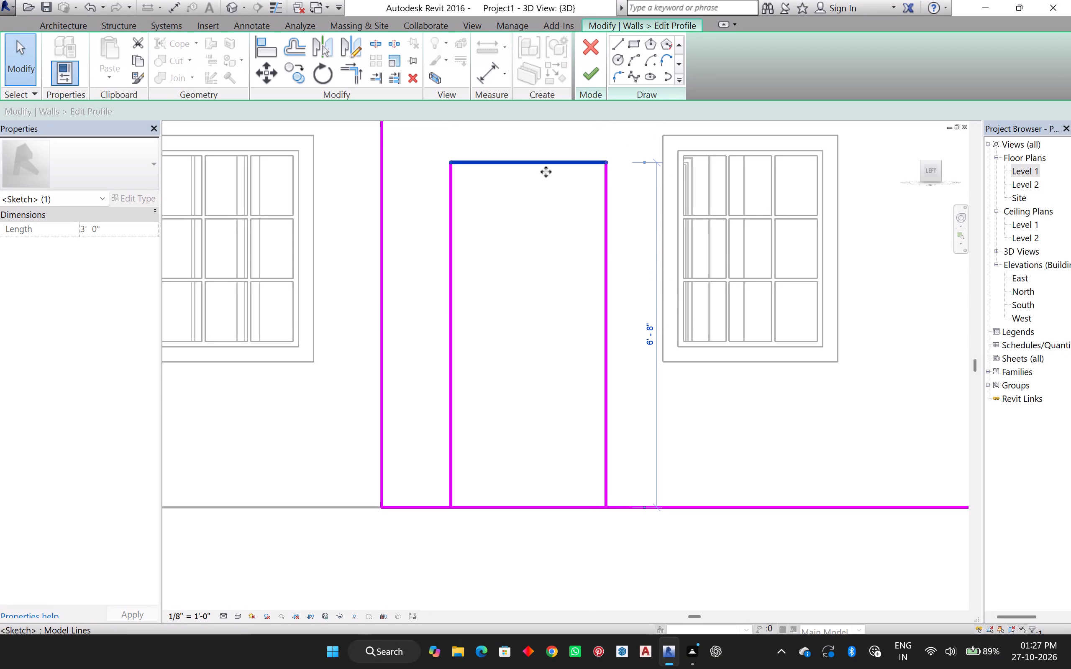
# Set the door opening's width to 2'-8" by moving its left side line.
pyautogui.moveTo(534, 181); pyautogui.dragTo(540, 242, button='middle')
pyautogui.click(454, 292)
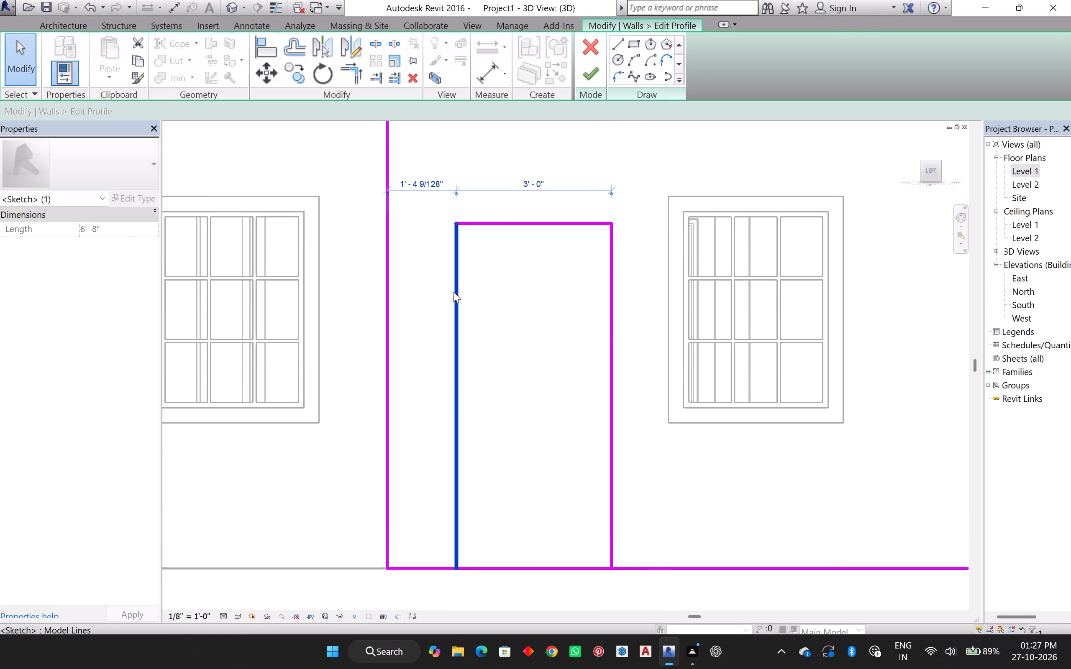
pyautogui.click(538, 183)
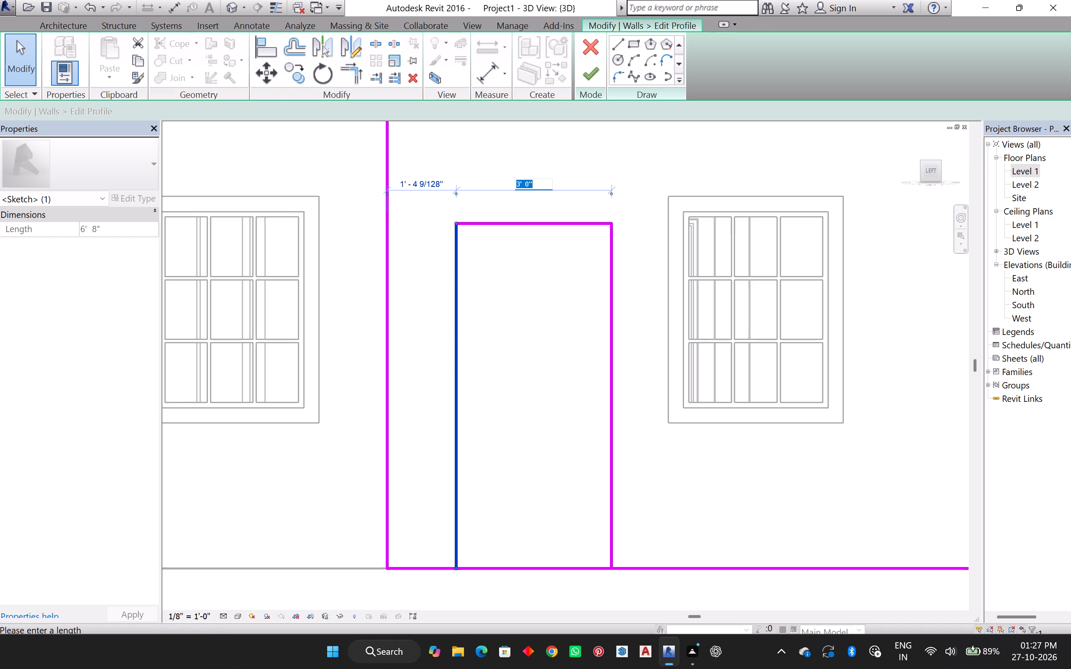
pyautogui.press('BackSpace')
pyautogui.write("2'")
pyautogui.write('8"')
pyautogui.press('Return')
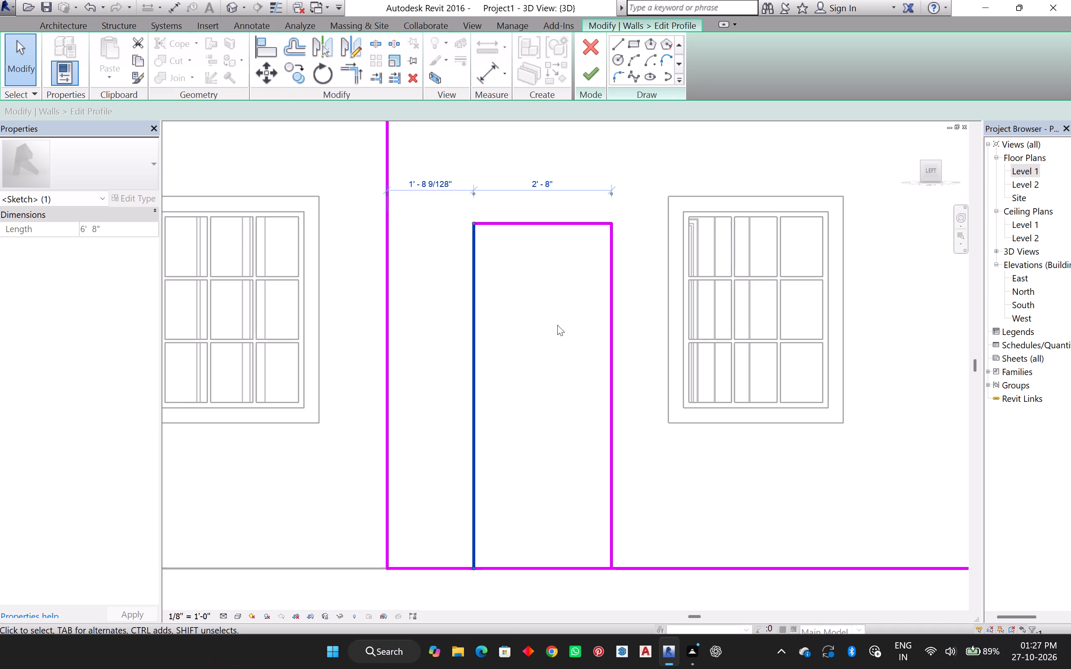
# Split the profile's base line at both bottom corners of the sketched door opening.
pyautogui.scroll(-1, 495, 430)
pyautogui.scroll(2, 372, 34)
pyautogui.click(371, 41)
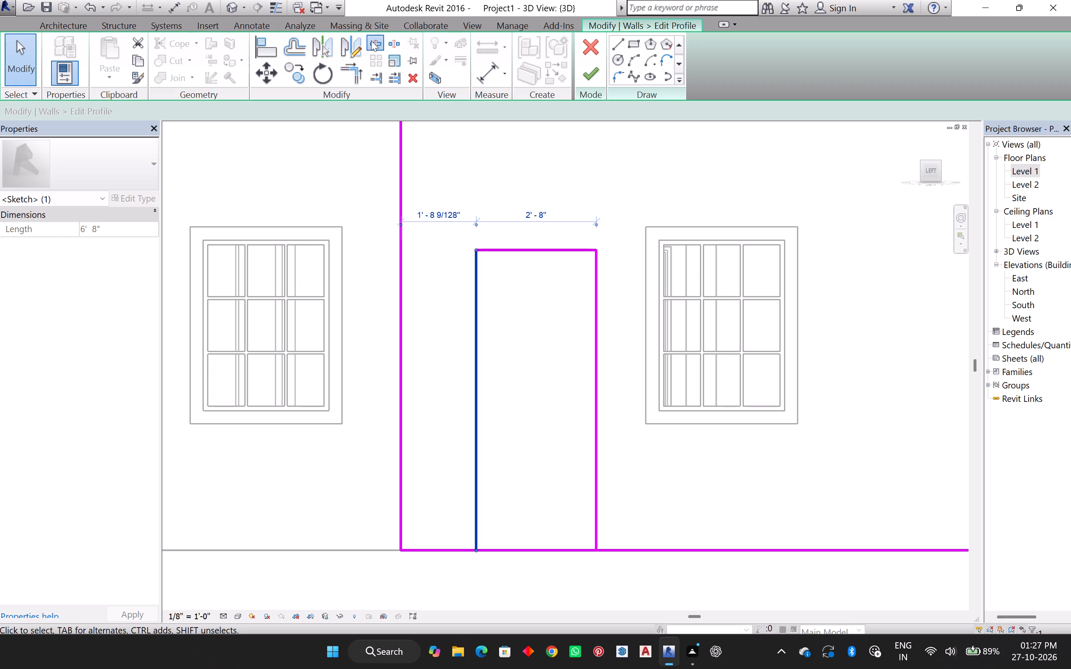
pyautogui.scroll(13, 479, 559)
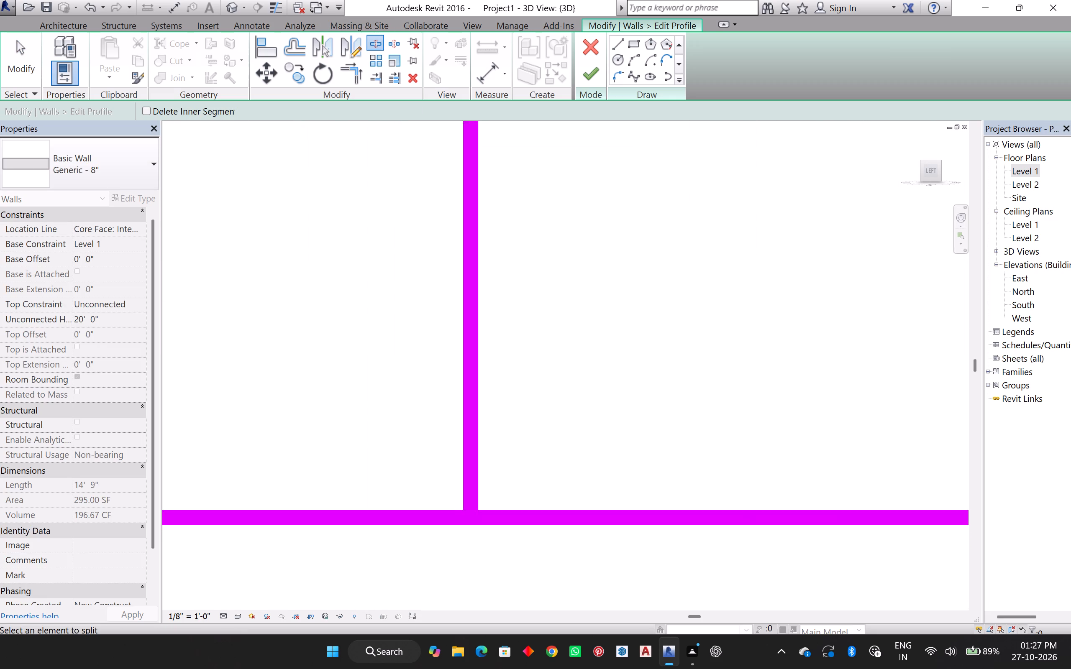
pyautogui.scroll(7, 469, 518)
pyautogui.click(469, 508)
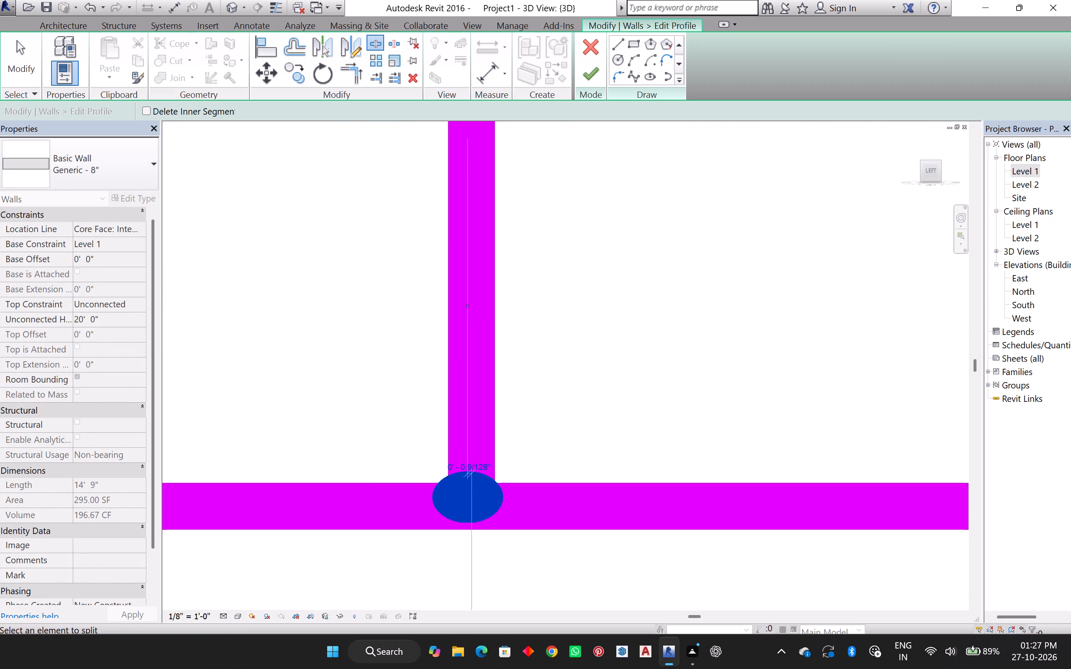
pyautogui.scroll(-9, 603, 493)
pyautogui.moveTo(861, 518); pyautogui.dragTo(472, 480, button='middle')
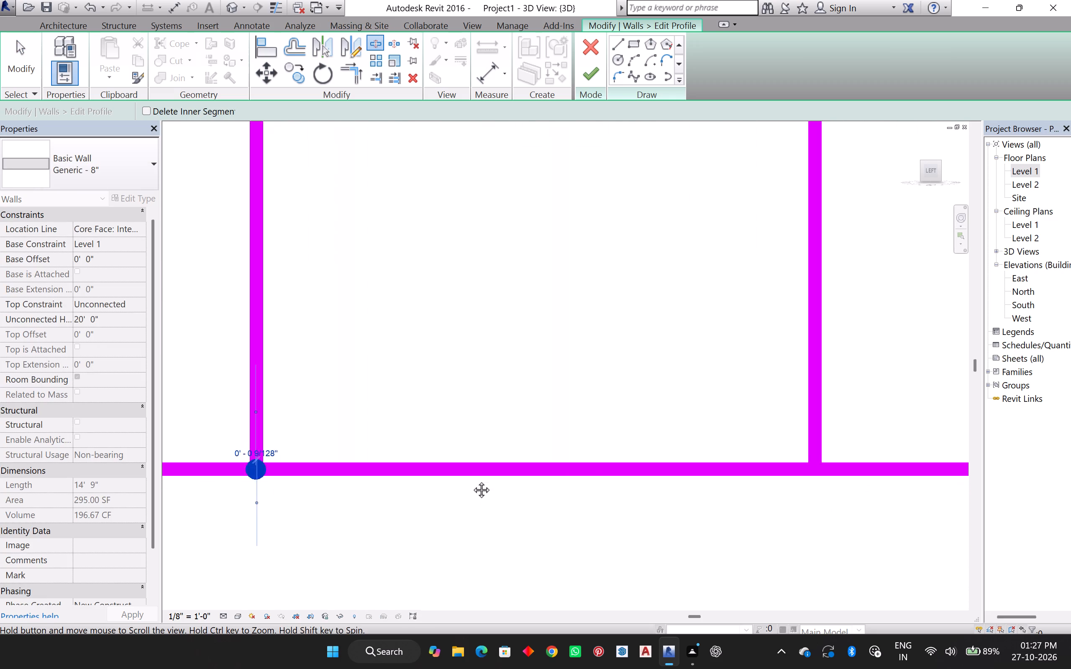
pyautogui.moveTo(472, 480); pyautogui.dragTo(385, 475, button='middle')
pyautogui.middleClick(385, 475)
pyautogui.scroll(13, 727, 458)
pyautogui.scroll(-1, 727, 458)
pyautogui.scroll(3, 727, 458)
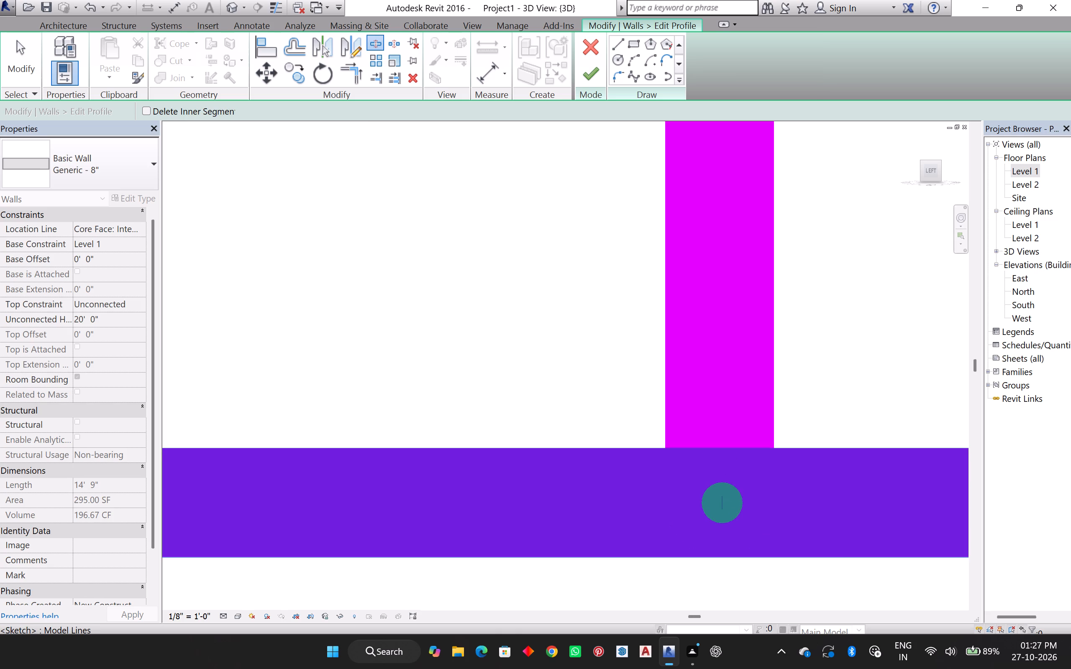
pyautogui.click(722, 502)
pyautogui.scroll(-20, 538, 485)
pyautogui.scroll(-3, 538, 485)
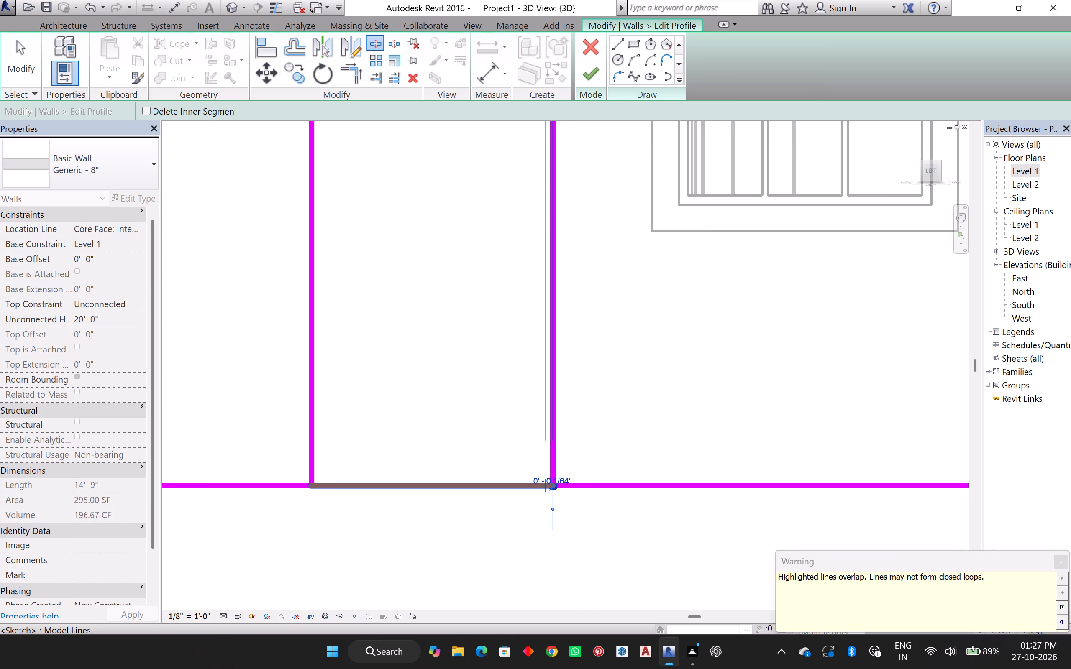
pyautogui.scroll(-3, 544, 488)
pyautogui.press('Escape')
pyautogui.moveTo(450, 535); pyautogui.dragTo(578, 498, button='middle')
pyautogui.middleClick(578, 498)
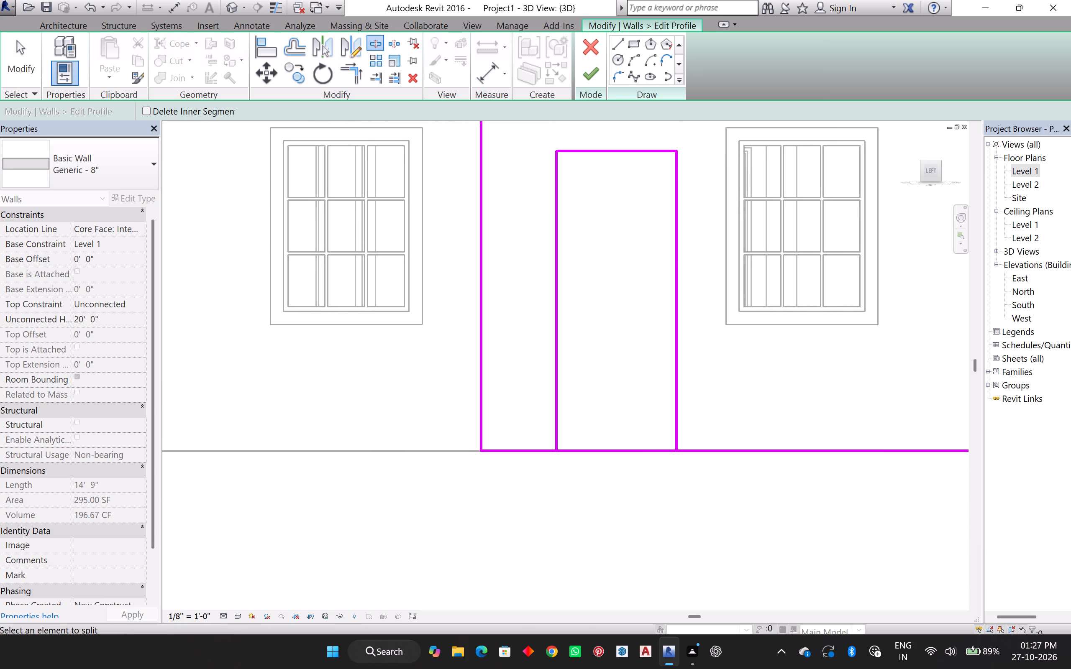
pyautogui.press('Escape')
pyautogui.press('Escape')
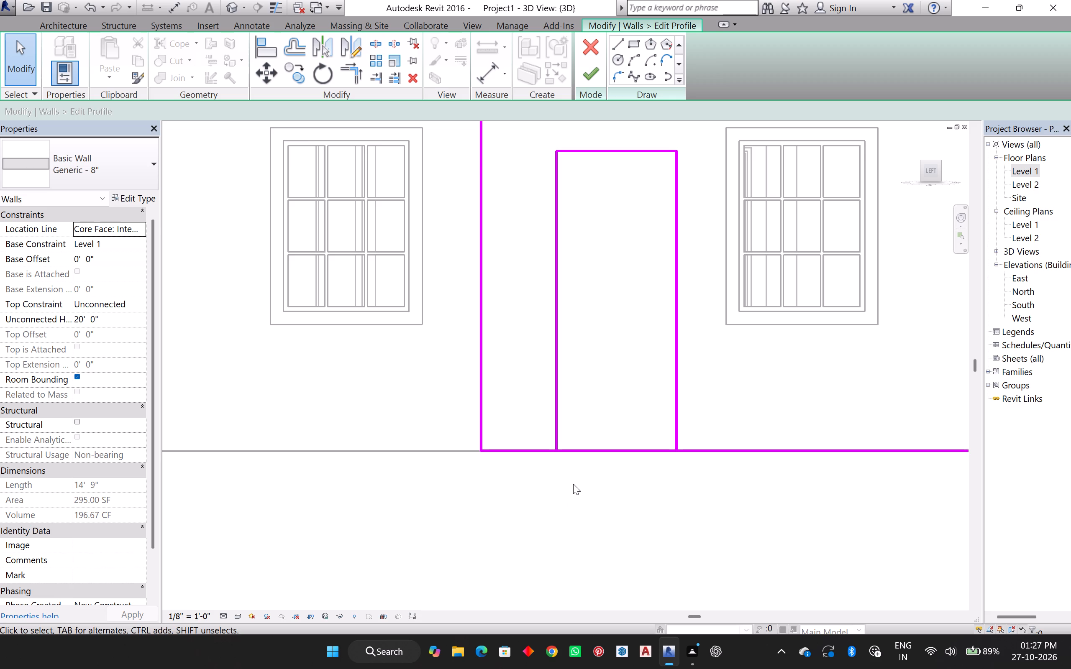
# Delete the two overlapping base segments between the opening's side lines and finish the wall profile edit.
pyautogui.click(605, 448)
pyautogui.press('Delete')
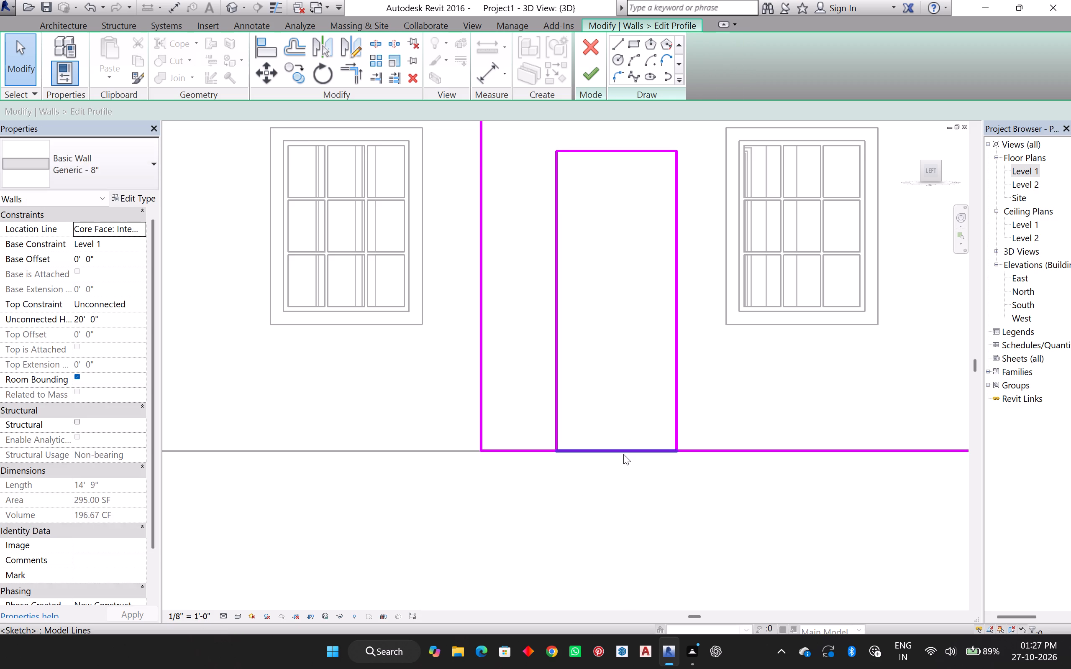
pyautogui.click(623, 454)
pyautogui.press('Delete')
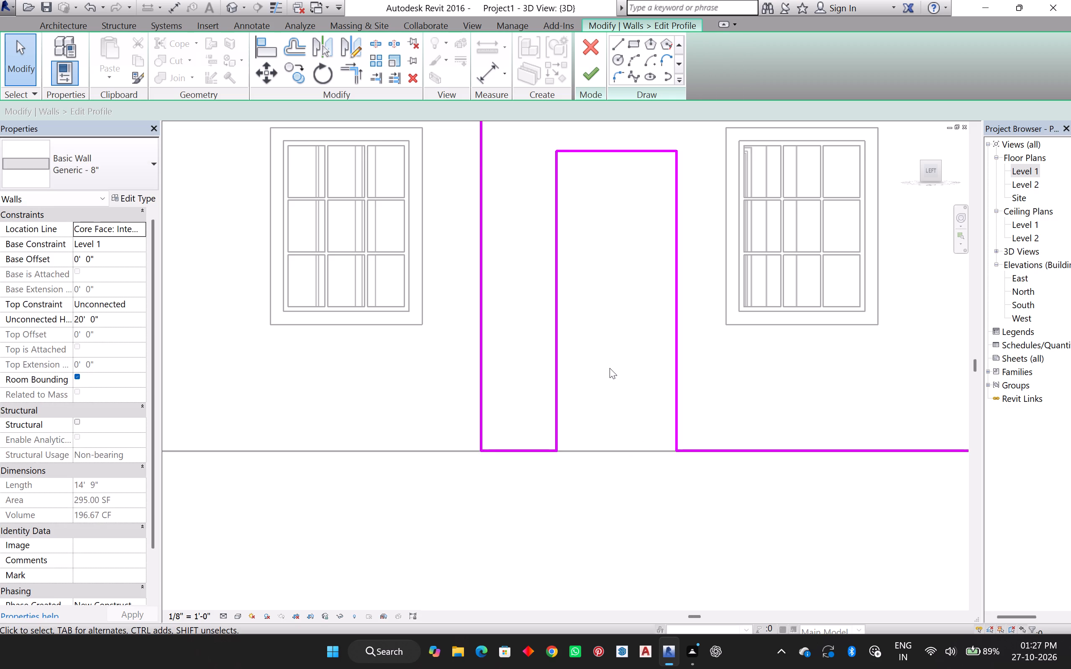
pyautogui.scroll(-3, 611, 368)
pyautogui.click(594, 82)
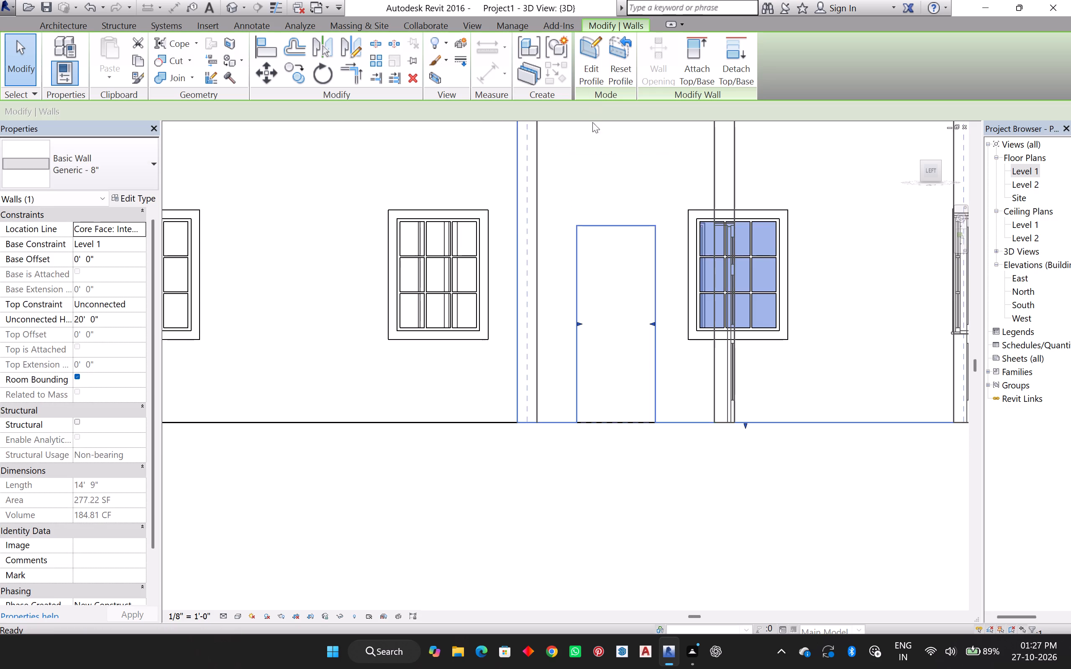
# Examine the wall with its door opening and the surrounding rooms from several angles in 3D.
pyautogui.keyDown('shift'); pyautogui.moveTo(603, 296); pyautogui.dragTo(603, 315, button='middle'); pyautogui.keyUp('shift')
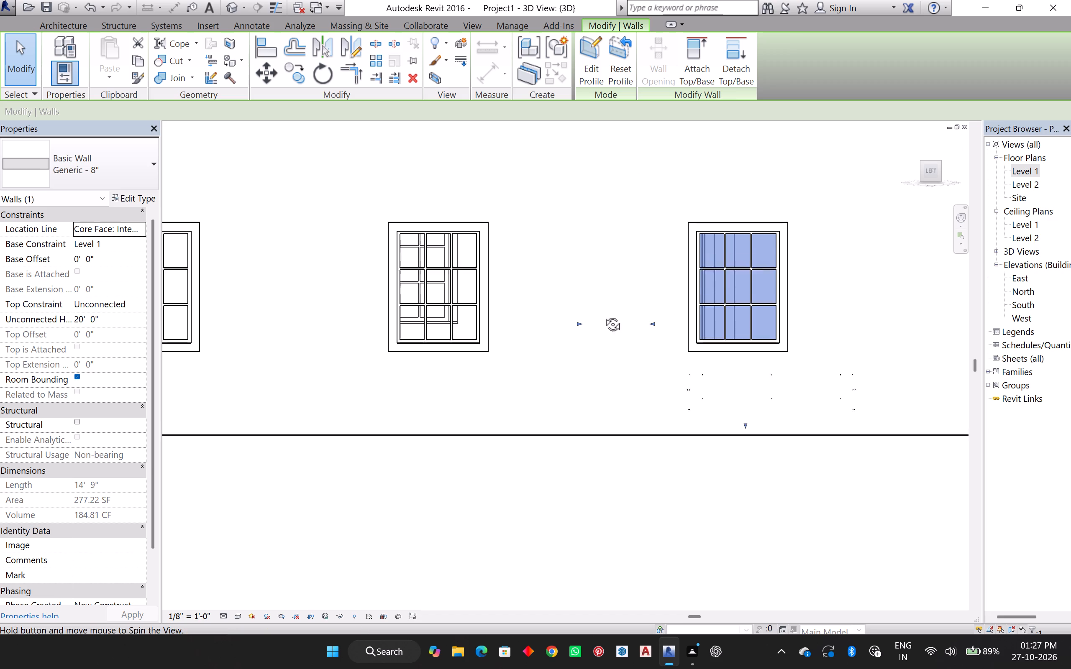
pyautogui.keyDown('shift'); pyautogui.moveTo(603, 315); pyautogui.dragTo(594, 567, button='middle'); pyautogui.keyUp('shift')
pyautogui.scroll(-6, 609, 368)
pyautogui.keyDown('shift'); pyautogui.moveTo(625, 386); pyautogui.dragTo(326, 321, button='middle'); pyautogui.keyUp('shift')
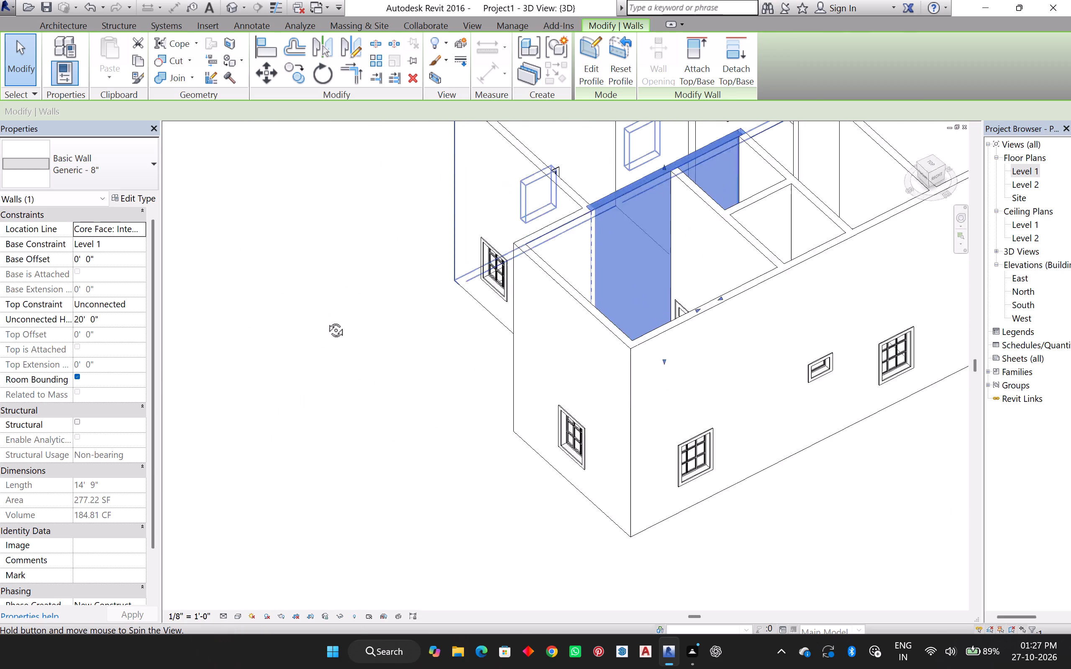
pyautogui.keyDown('shift'); pyautogui.moveTo(326, 321); pyautogui.dragTo(483, 323, button='middle'); pyautogui.keyUp('shift')
pyautogui.middleClick(483, 323)
pyautogui.press('Escape')
pyautogui.click(414, 420)
pyautogui.moveTo(644, 424); pyautogui.dragTo(567, 452, button='middle')
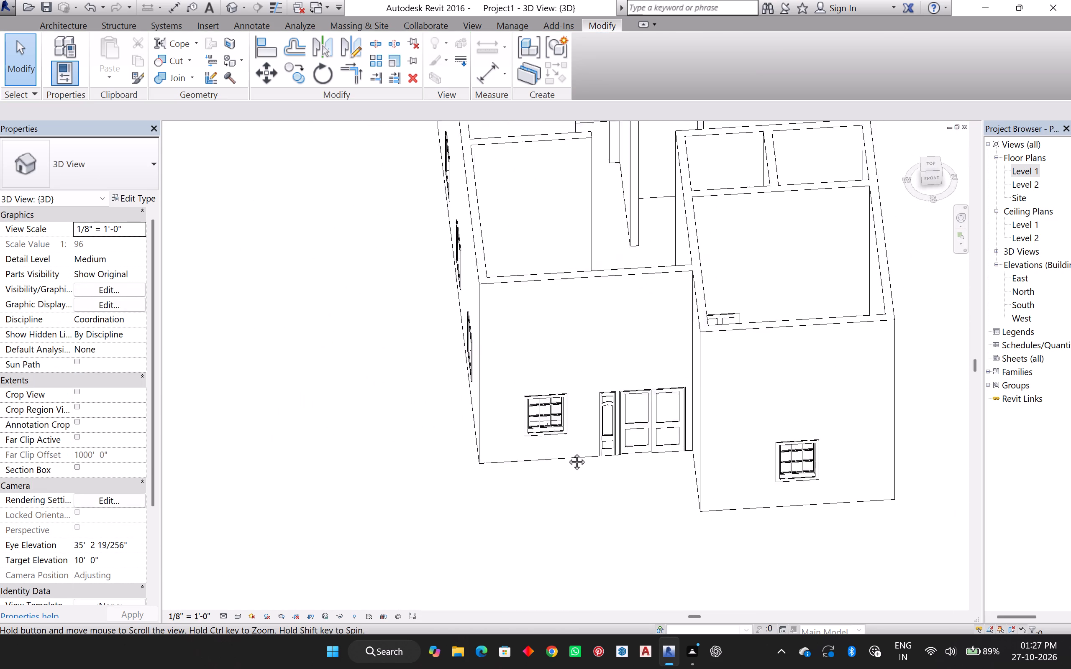
pyautogui.moveTo(567, 452); pyautogui.dragTo(454, 500, button='middle')
# Open the Level 1 floor plan and examine the overall room layout.
pyautogui.doubleClick(1027, 174)
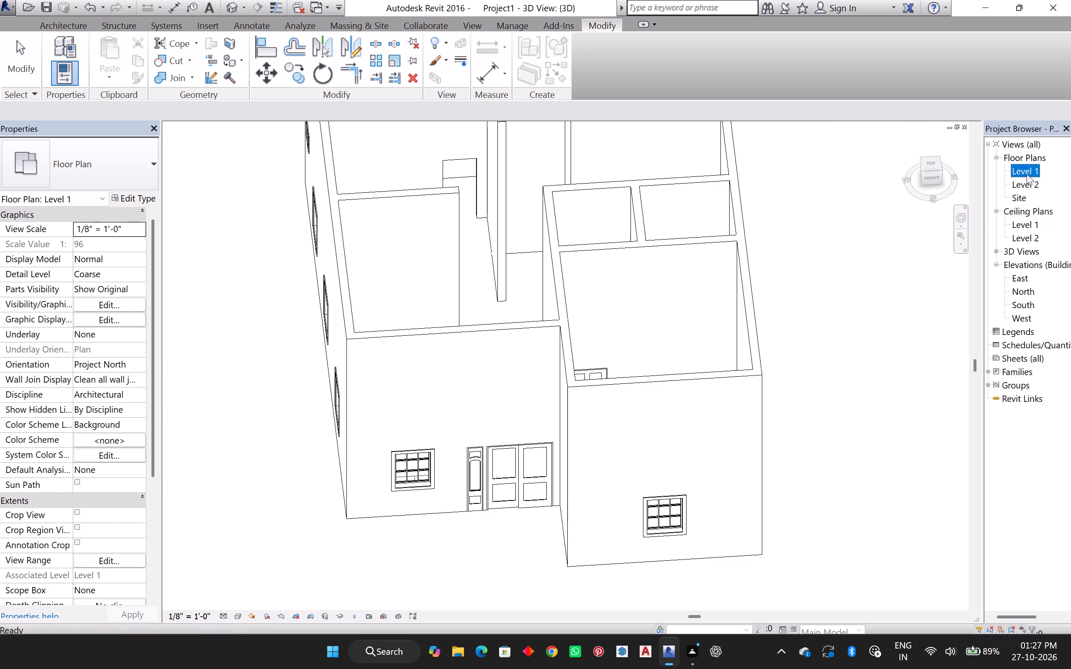
pyautogui.scroll(-3, 526, 317)
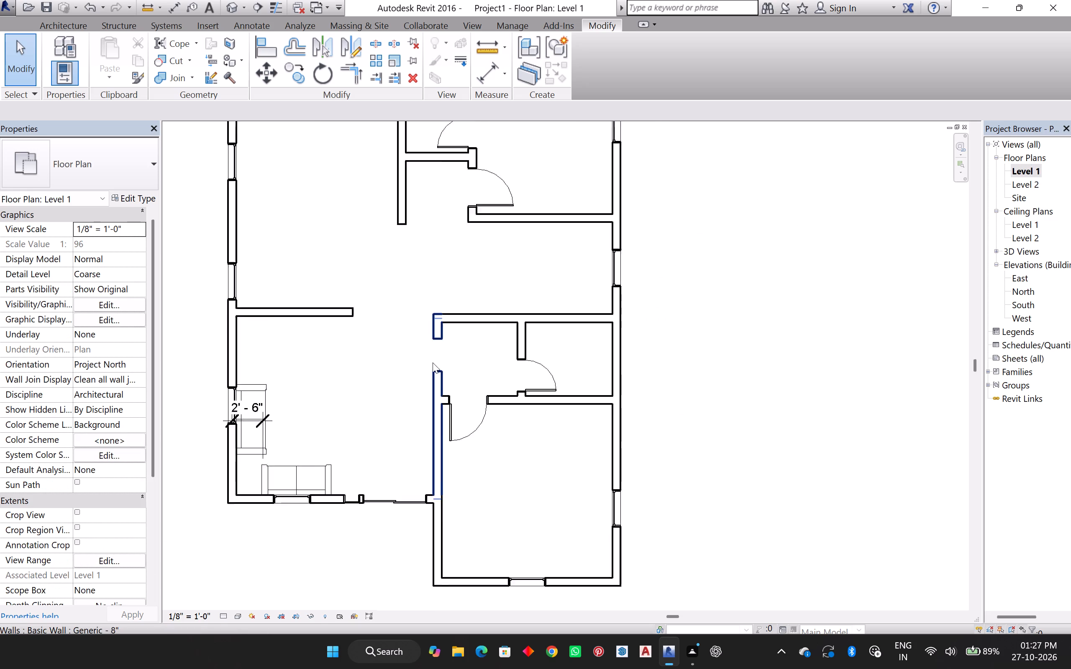
pyautogui.scroll(-2, 433, 363)
pyautogui.moveTo(397, 373); pyautogui.dragTo(508, 402, button='middle')
pyautogui.moveTo(510, 407); pyautogui.dragTo(509, 423, button='middle')
pyautogui.middleClick(509, 423)
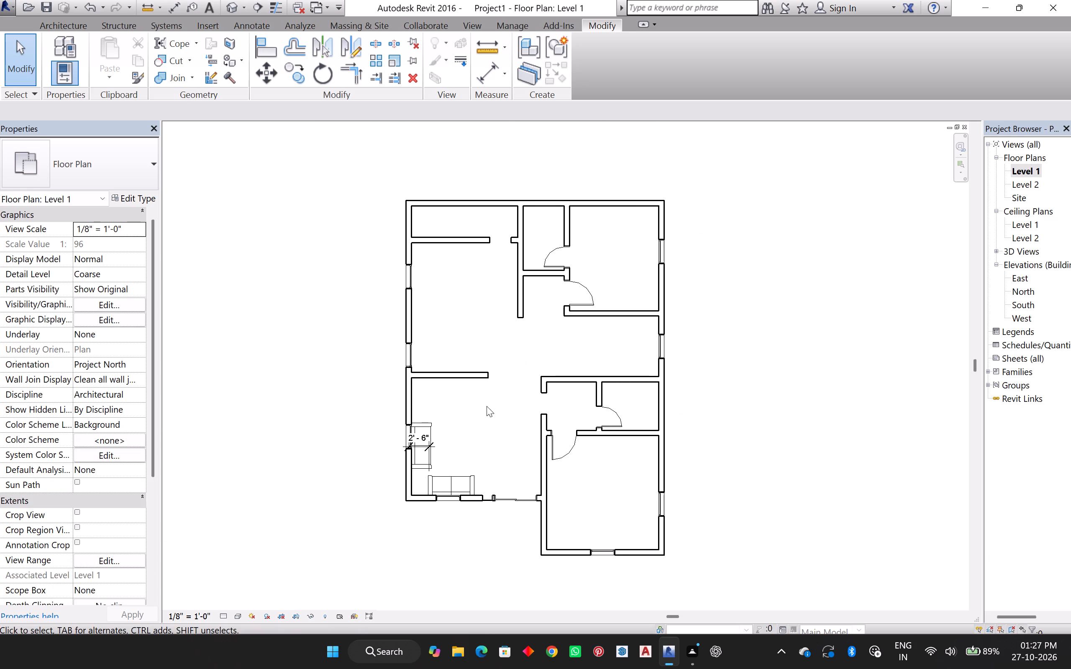
pyautogui.scroll(2, 475, 420)
pyautogui.scroll(-3, 476, 420)
pyautogui.middleClick(476, 420)
pyautogui.moveTo(476, 419); pyautogui.dragTo(475, 425, button='middle')
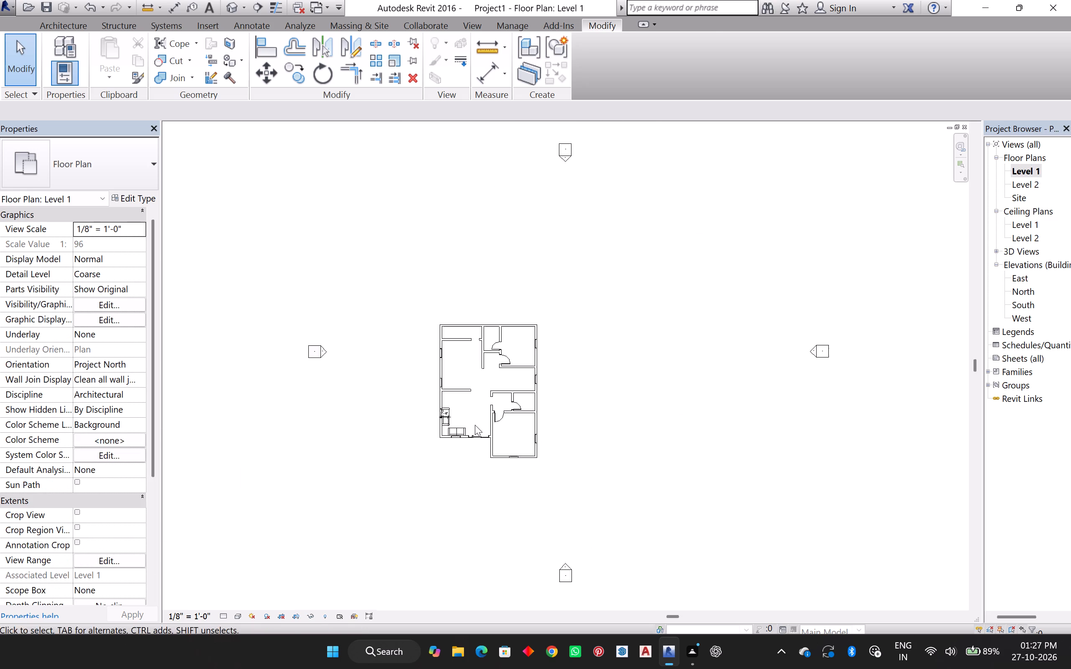
pyautogui.moveTo(475, 425); pyautogui.dragTo(475, 427, button='middle')
pyautogui.moveTo(475, 430); pyautogui.dragTo(475, 439, button='middle')
pyautogui.scroll(9, 442, 390)
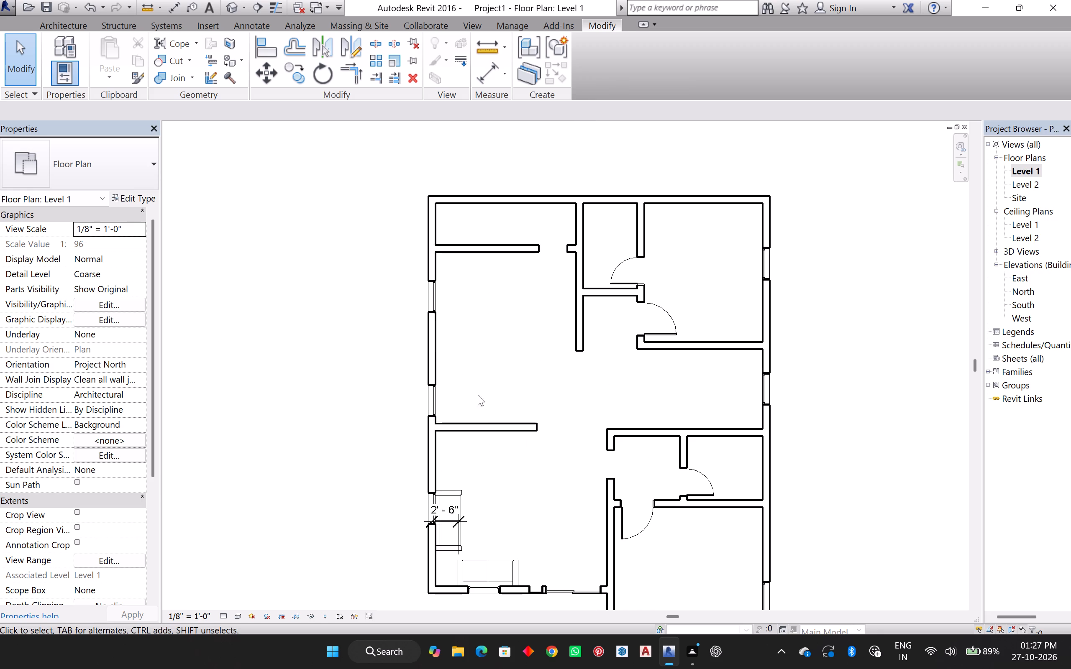
# Delete the vertical sofa against the exterior wall by the window in the front room.
pyautogui.moveTo(484, 414); pyautogui.dragTo(484, 308, button='middle')
pyautogui.scroll(5, 457, 411)
pyautogui.click(456, 411)
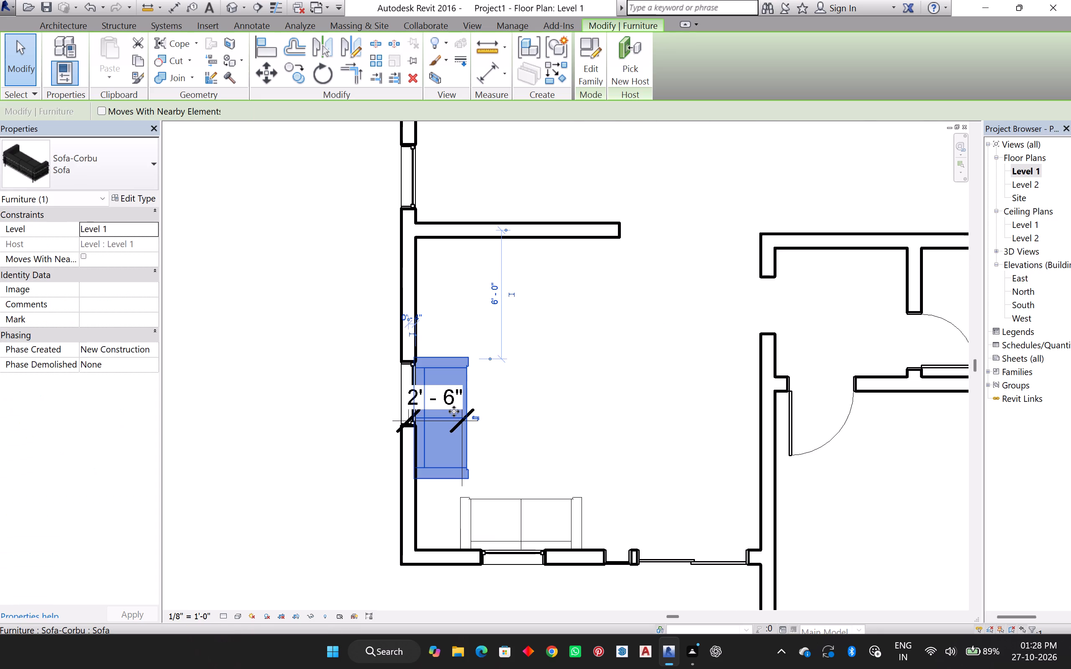
pyautogui.press('Delete')
# Delete the leftover 2'-6" dimension beside the front room's side window.
pyautogui.click(437, 396)
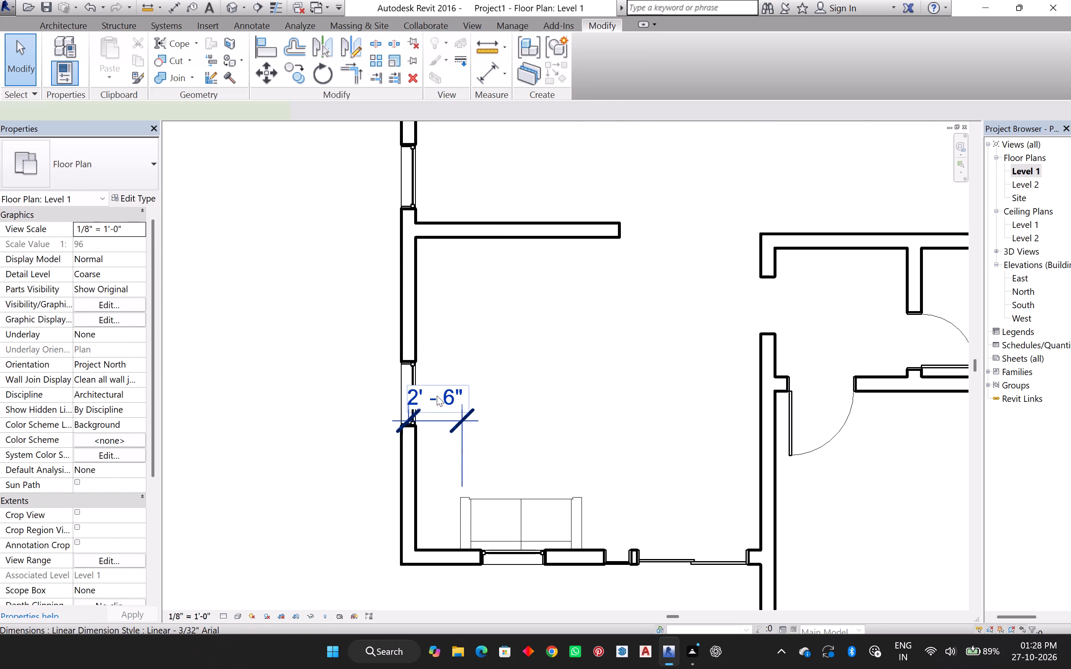
pyautogui.press('Delete')
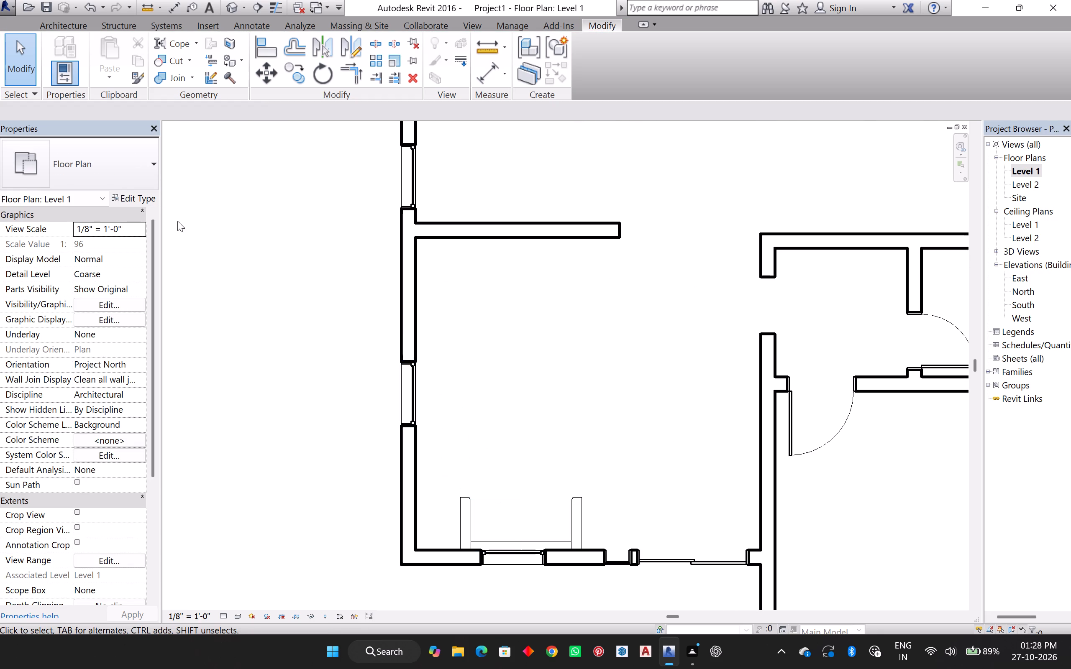
# Place a Sofa-Corbu, rotated vertically, against the front room's left wall by the window, about 6'-6" below the partition wall.
pyautogui.click(29, 71)
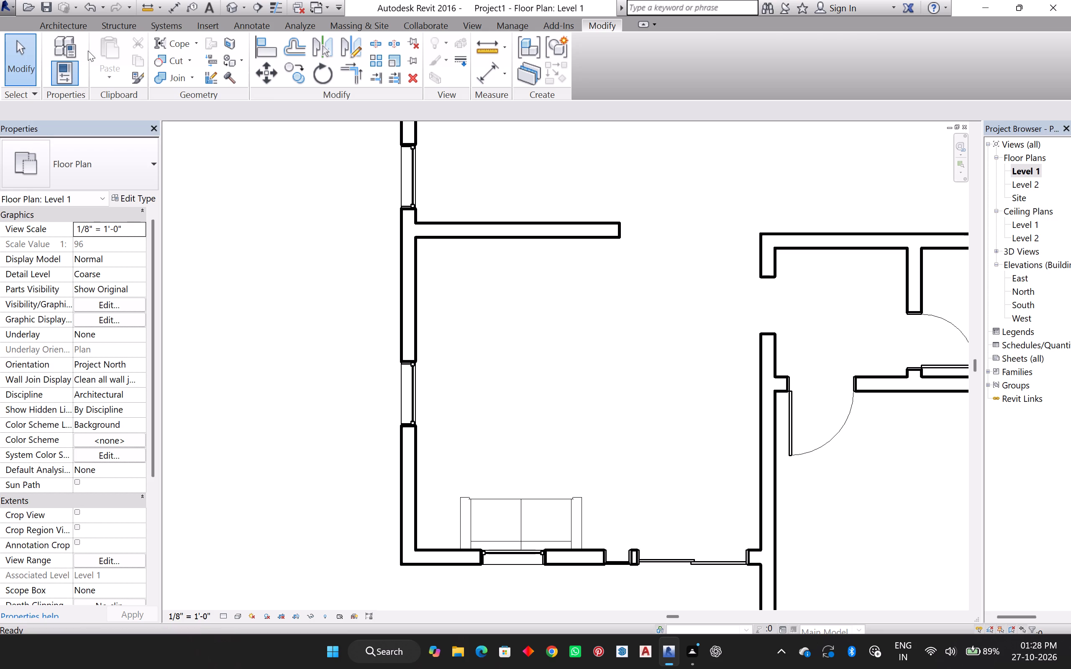
pyautogui.click(77, 21)
pyautogui.click(172, 59)
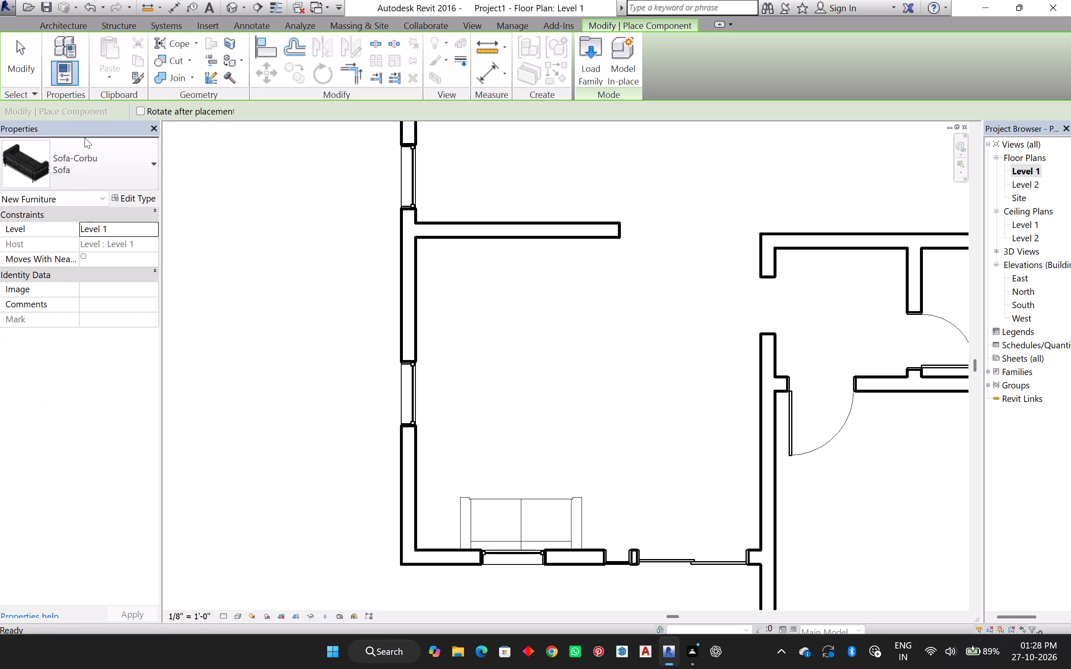
pyautogui.click(110, 163)
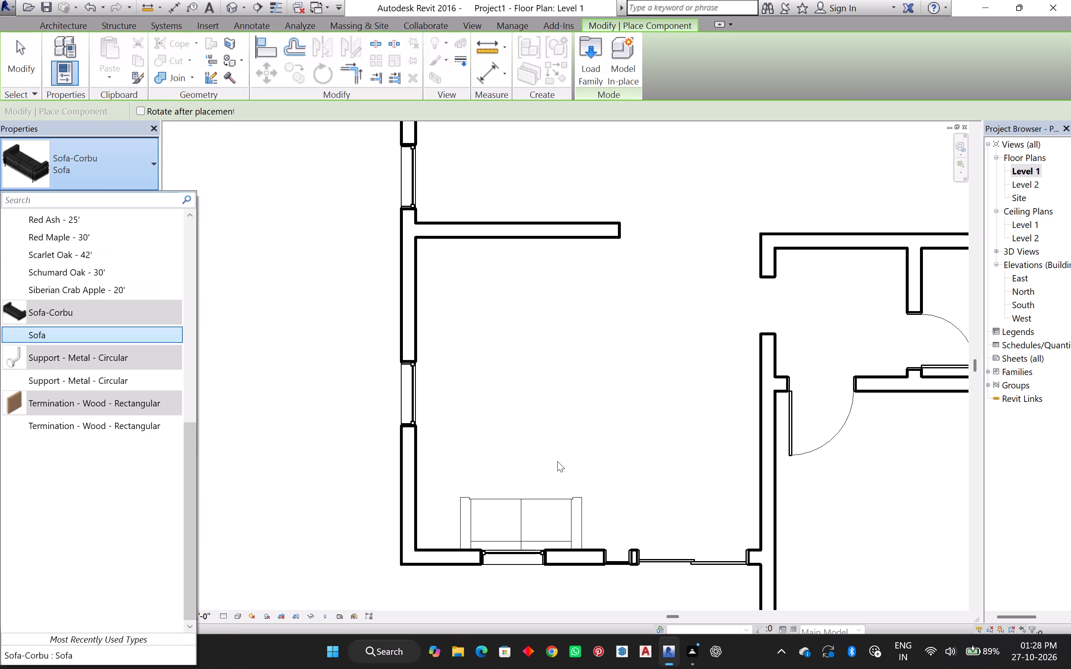
pyautogui.click(91, 180)
pyautogui.press('space')
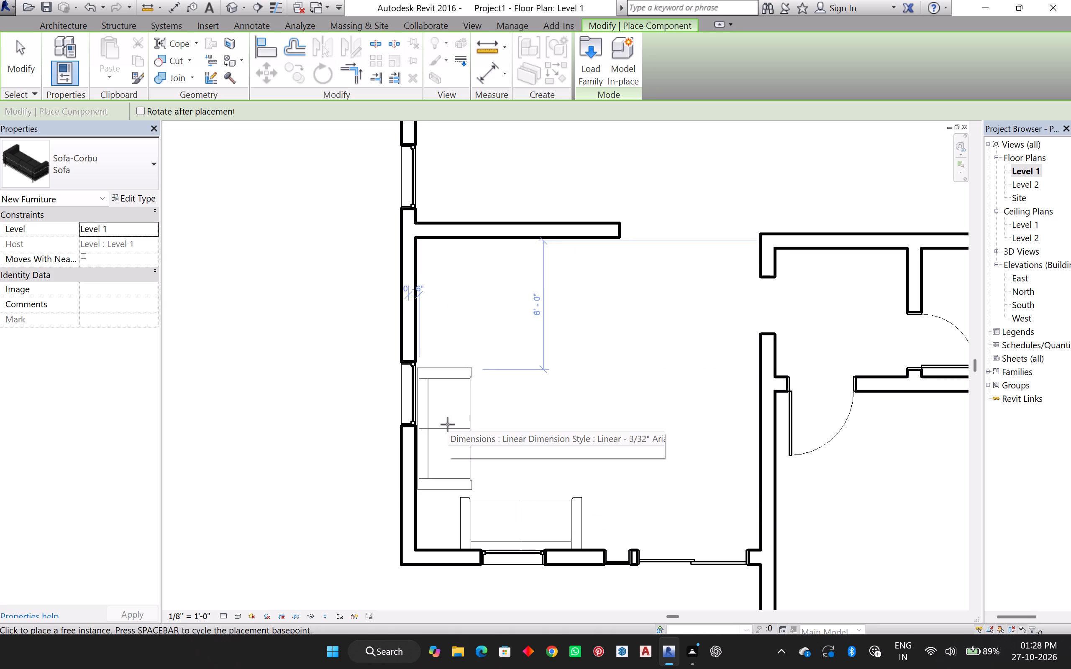
pyautogui.click(448, 424)
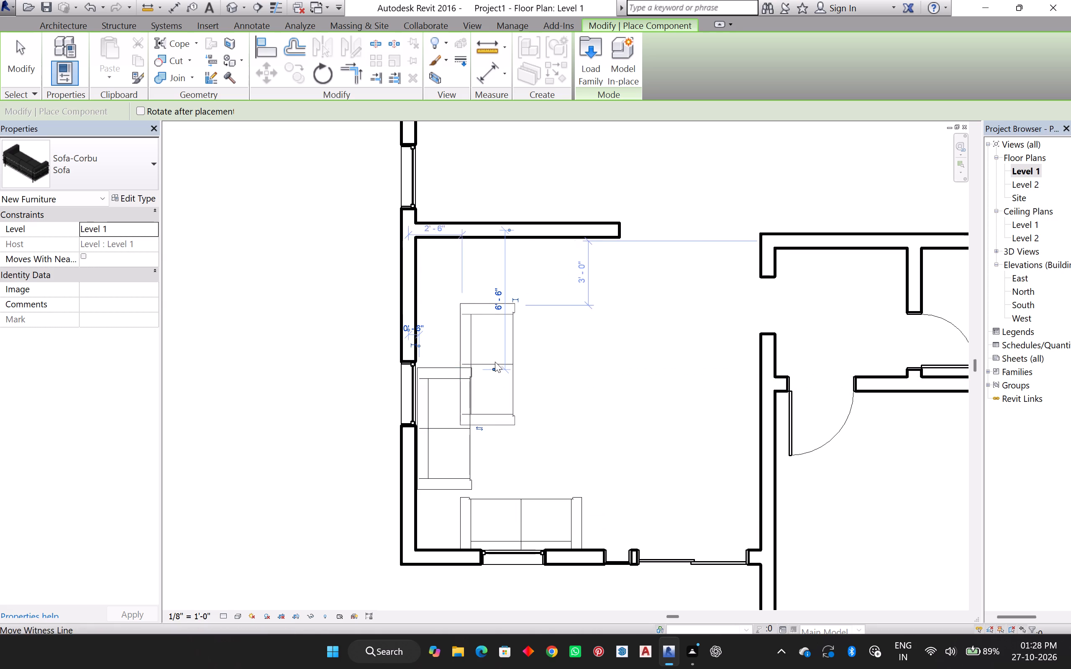
# Place a second vertical Sofa-Corbu facing the first and level with it, about 6'-6" from the front room's right wall.
pyautogui.press('space')
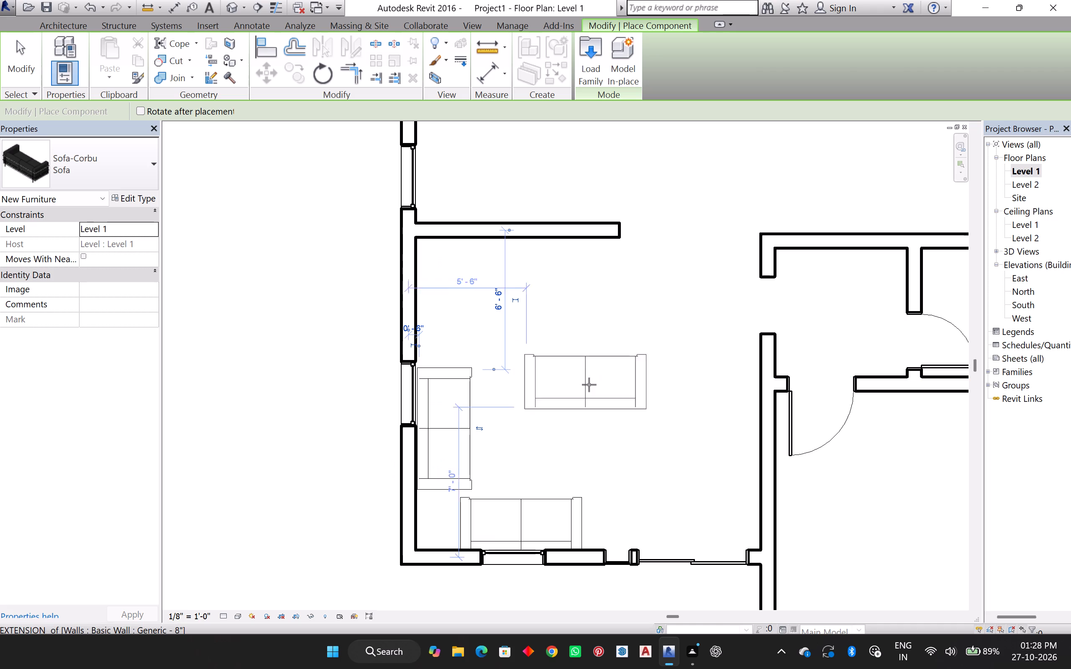
pyautogui.press('space')
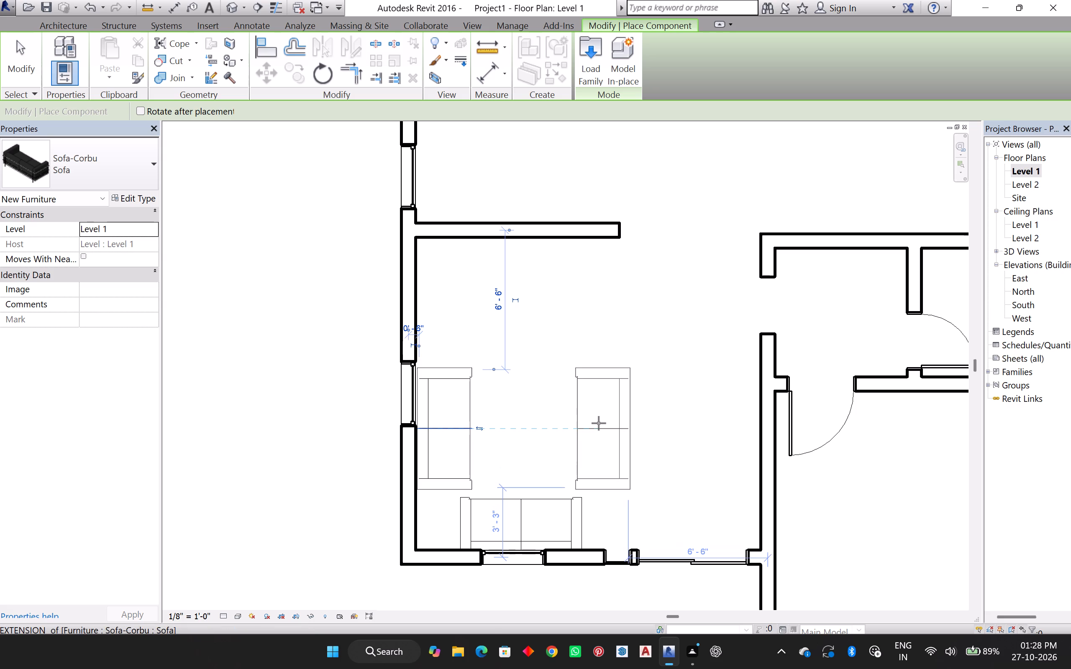
pyautogui.click(599, 423)
pyautogui.press('Escape')
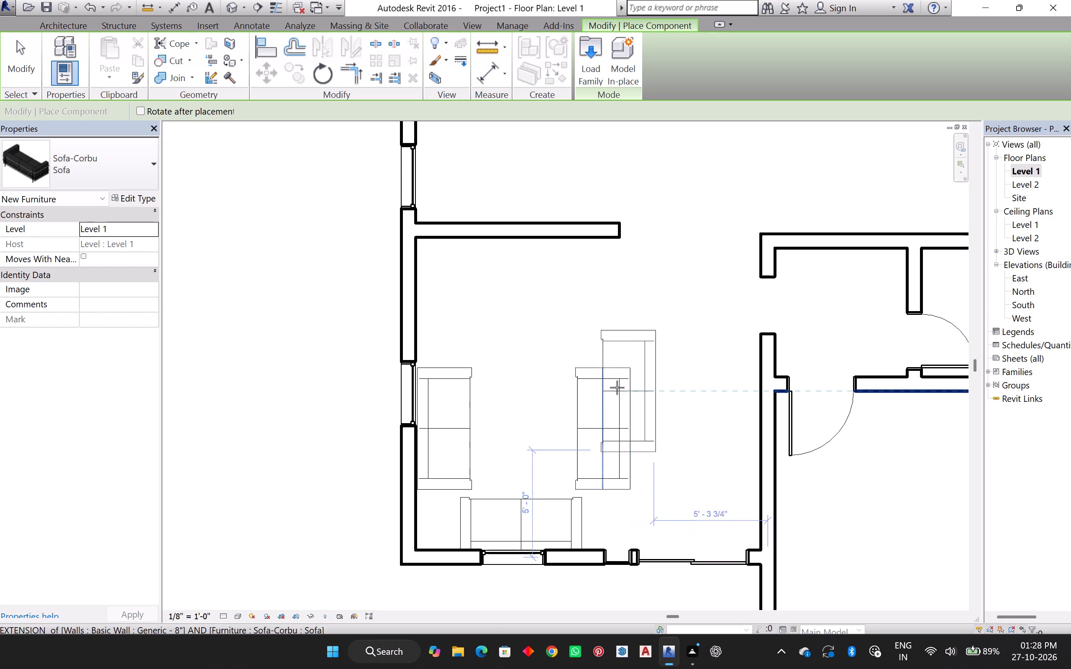
# Load the Table-Coffee family from the Tables folder of the US Imperial Furniture library.
pyautogui.press('Escape')
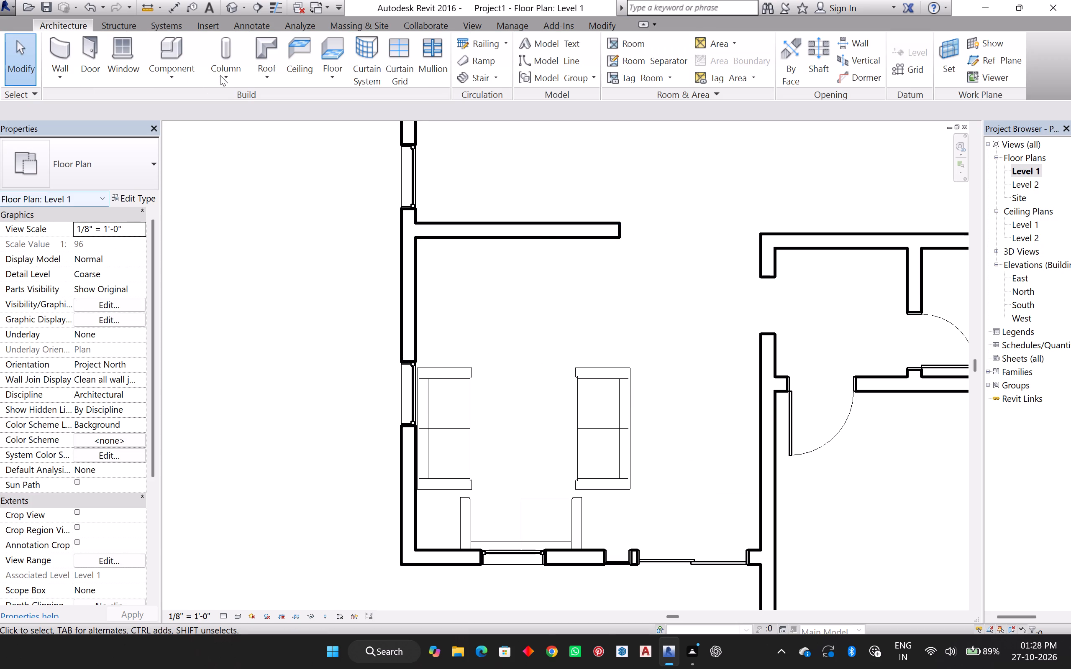
pyautogui.click(151, 46)
pyautogui.click(597, 74)
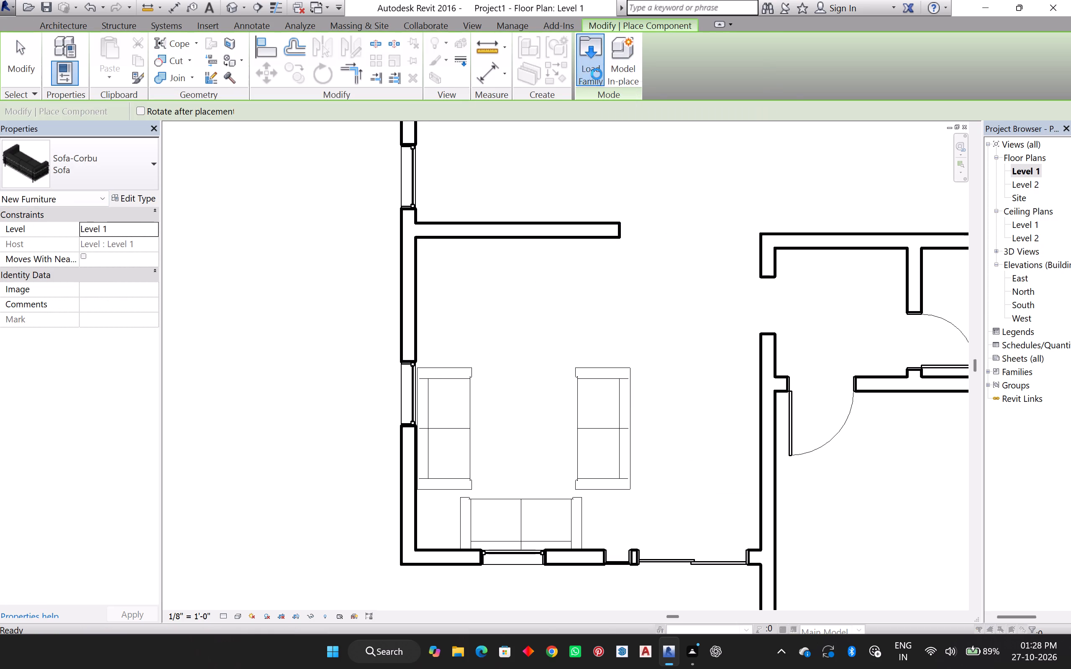
pyautogui.scroll(-5, 487, 337)
pyautogui.scroll(2, 507, 315)
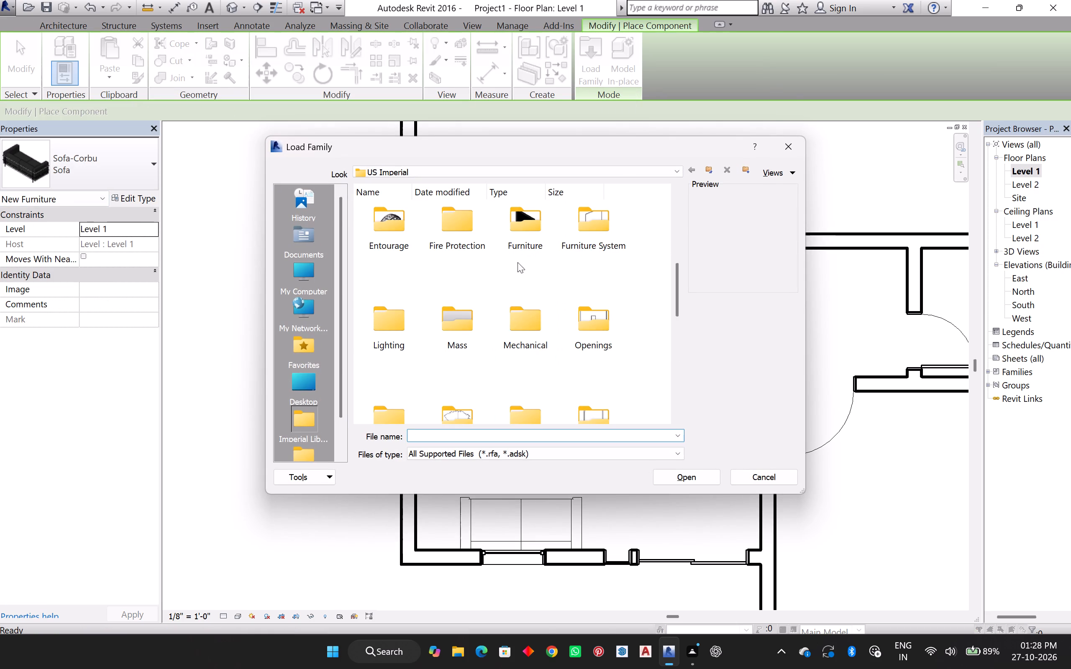
pyautogui.doubleClick(538, 219)
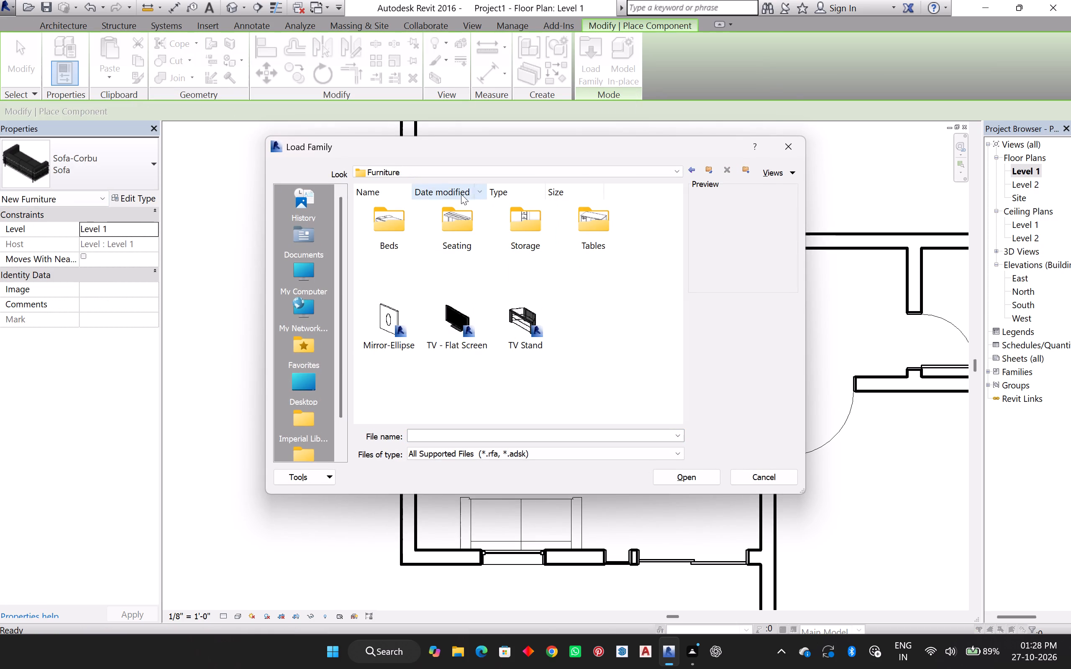
pyautogui.doubleClick(578, 230)
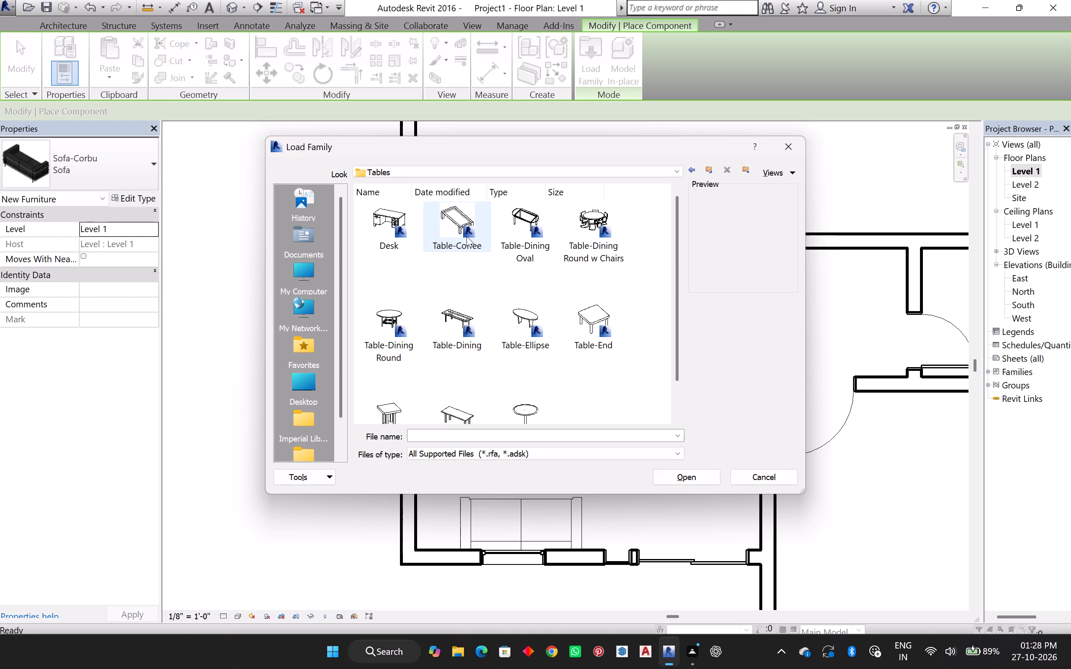
pyautogui.scroll(-1, 469, 234)
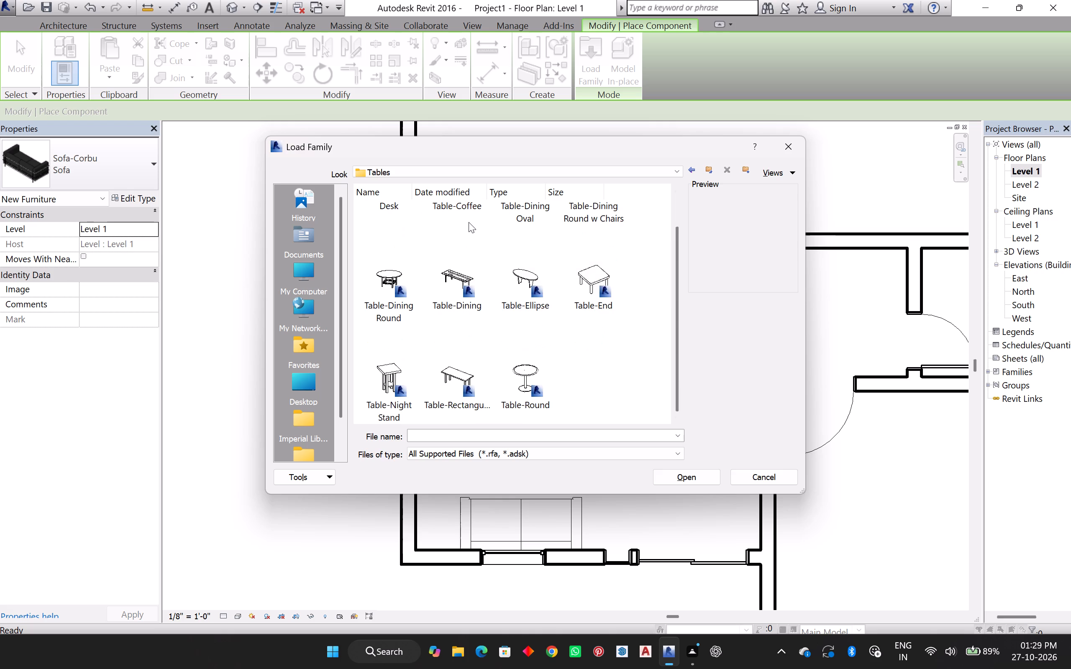
pyautogui.scroll(3, 452, 242)
pyautogui.click(451, 242)
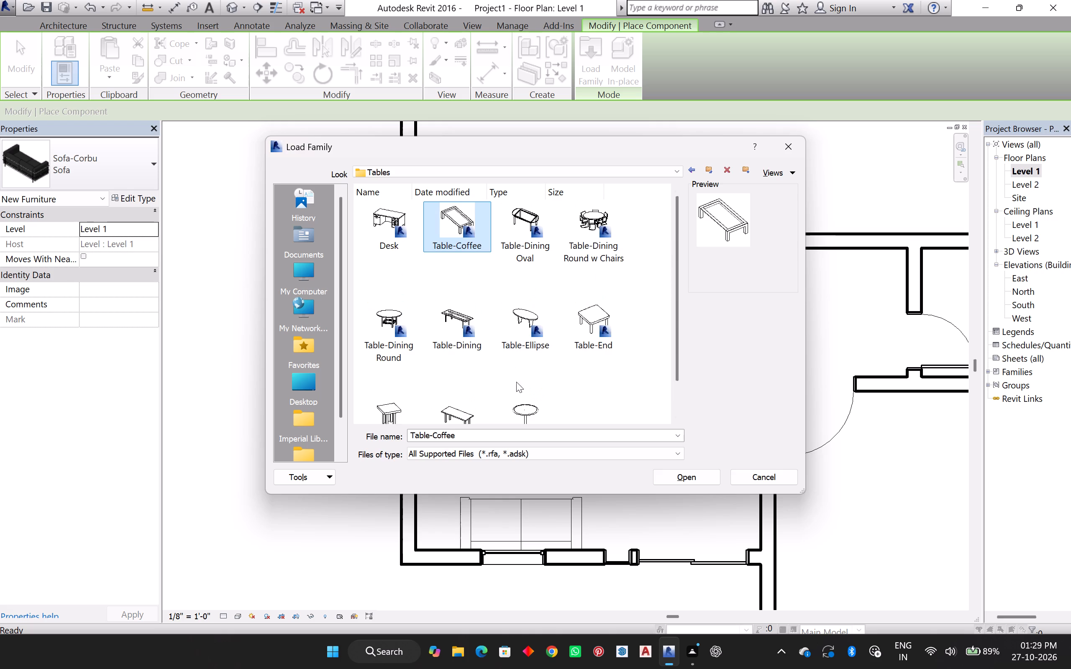
pyautogui.click(694, 476)
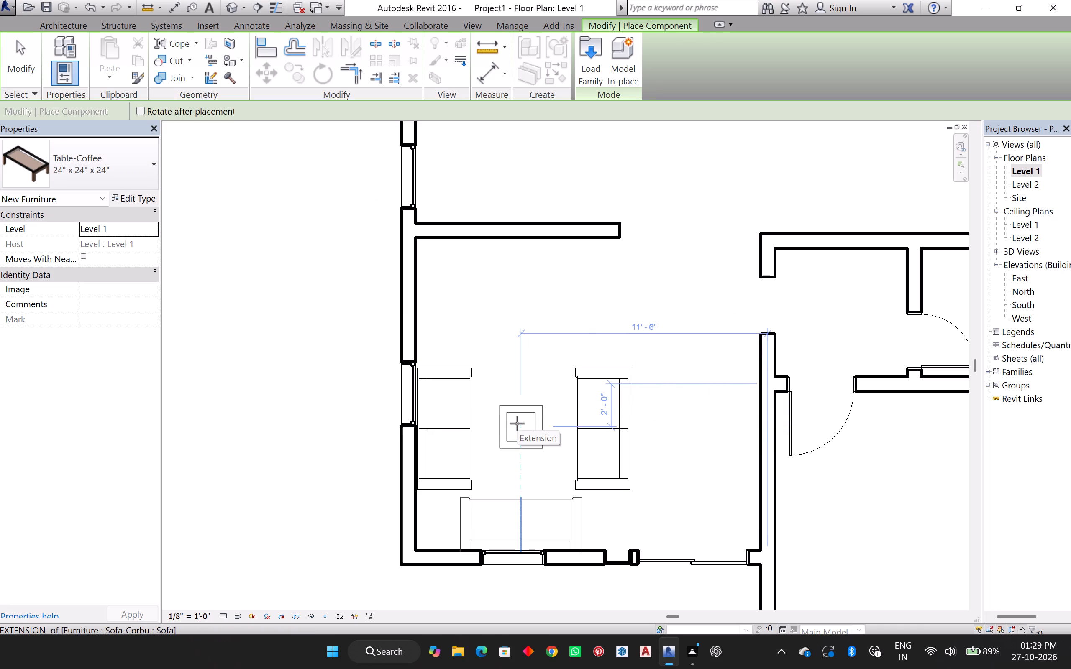
# Place a 24" x 24" x 24" Table-Coffee between the two facing sofas, about 11'-6" from the front room's right wall.
pyautogui.click(517, 424)
pyautogui.press('Escape')
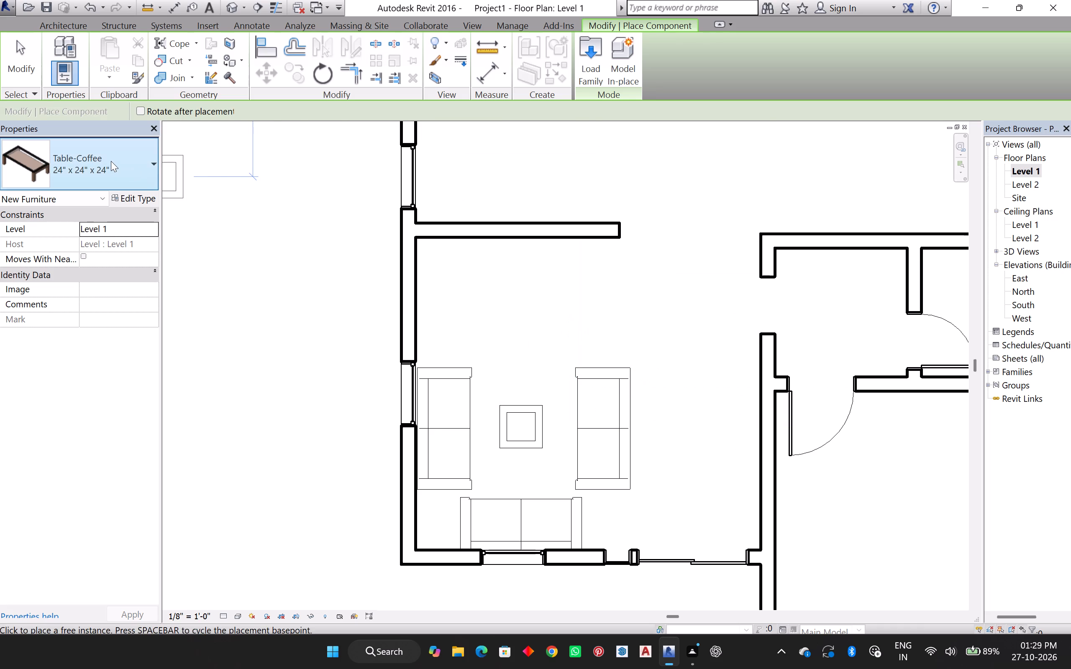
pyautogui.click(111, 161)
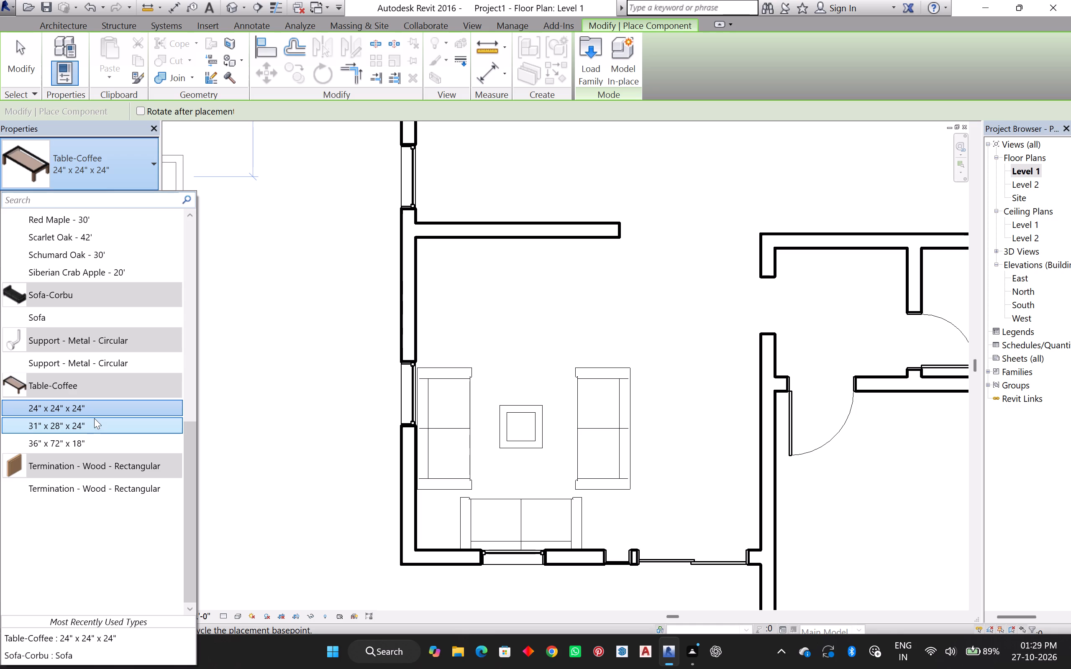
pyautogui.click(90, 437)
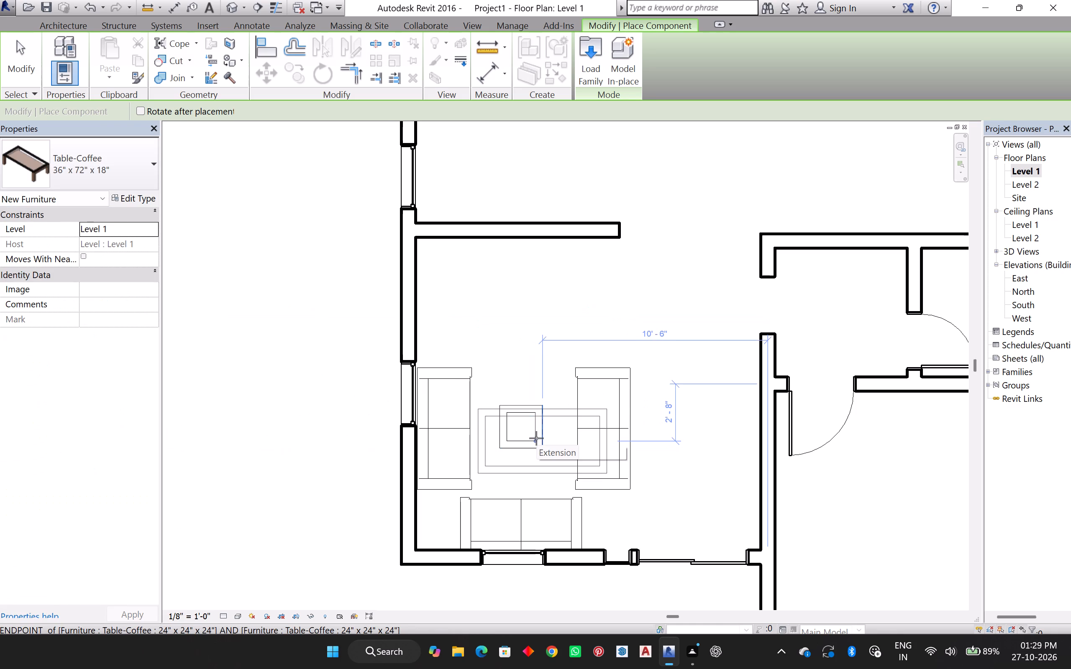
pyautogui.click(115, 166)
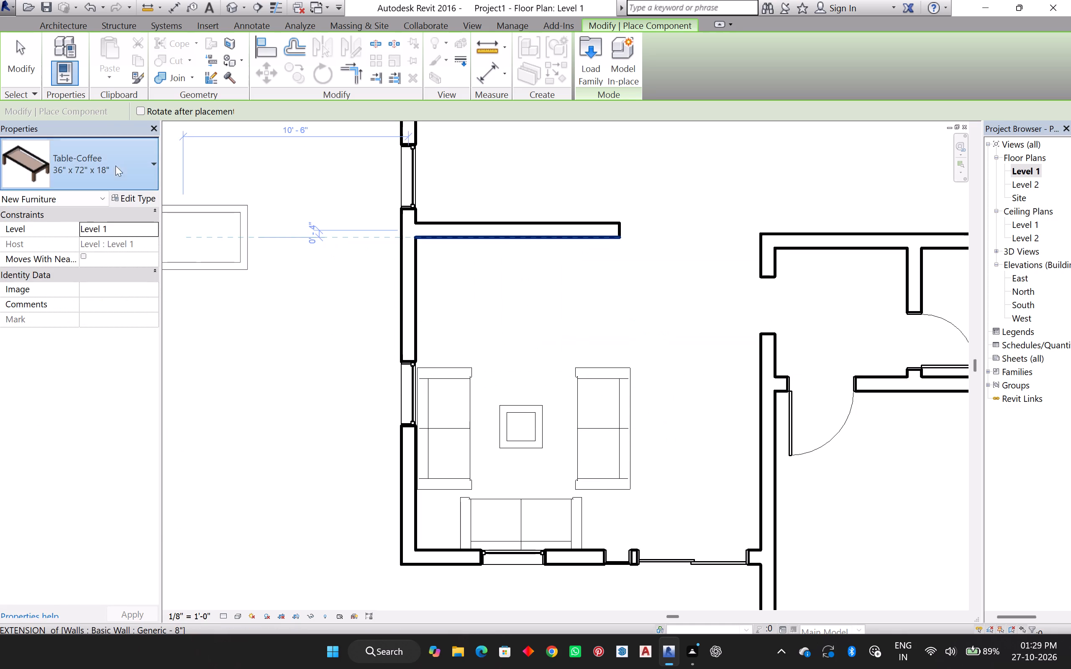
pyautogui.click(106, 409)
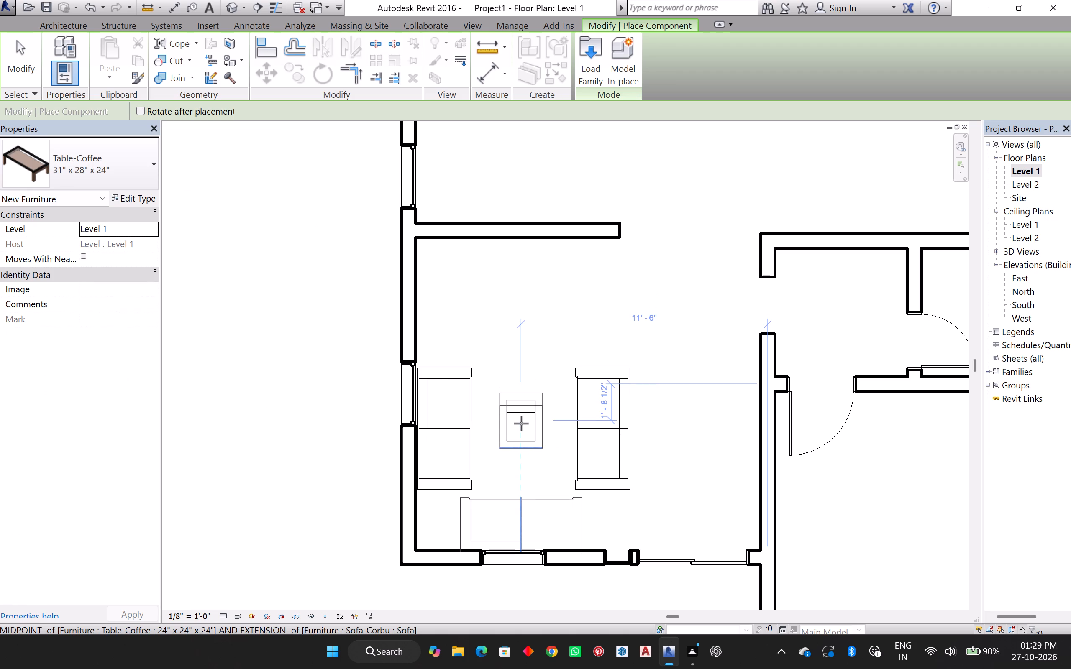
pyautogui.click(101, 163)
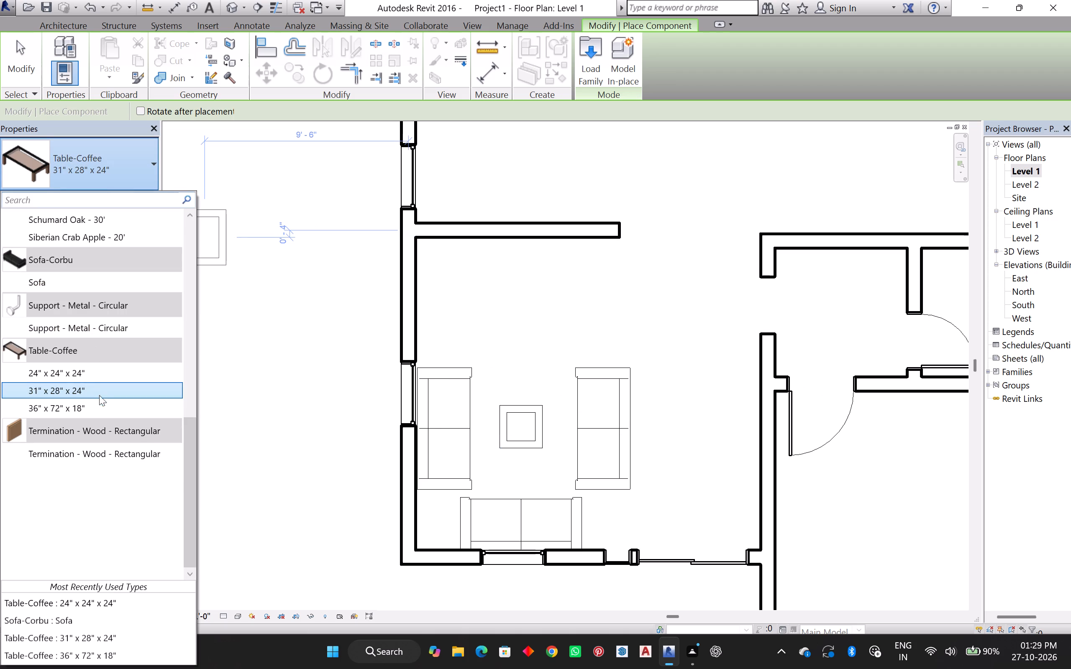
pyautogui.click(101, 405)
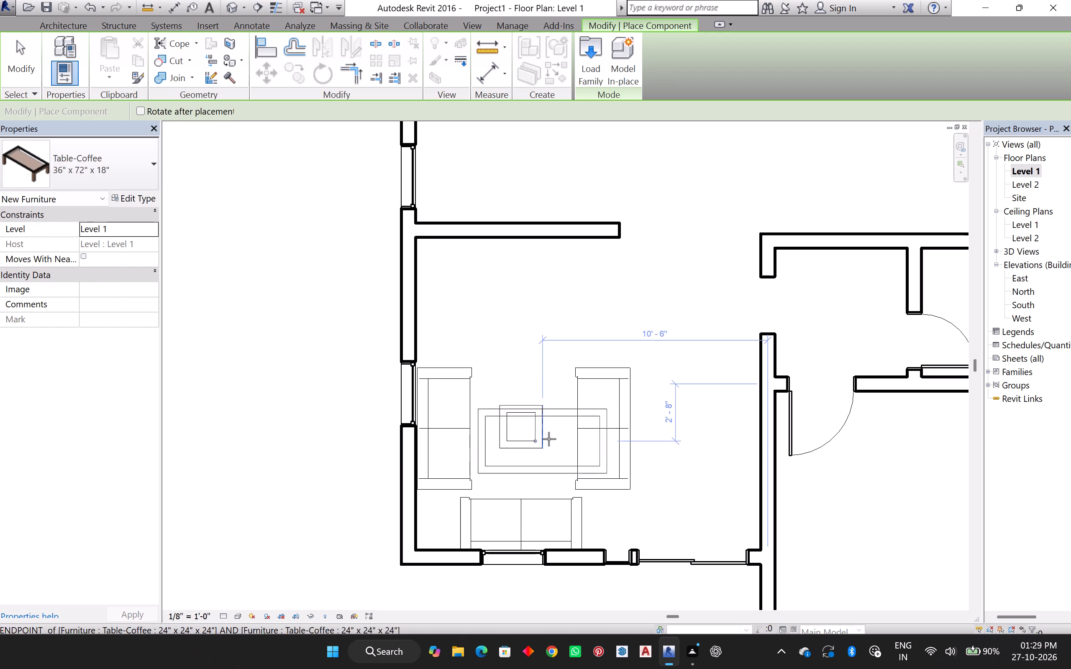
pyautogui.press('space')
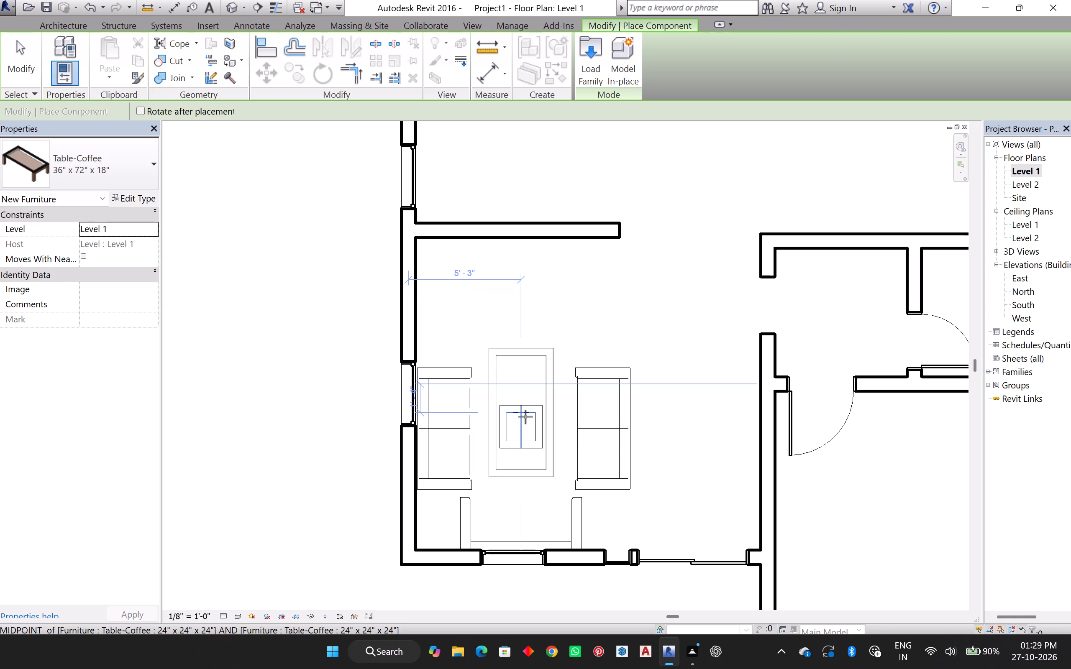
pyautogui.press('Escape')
# Change the coffee table between the sofas to the 31" x 28" x 24" type.
pyautogui.click(502, 411)
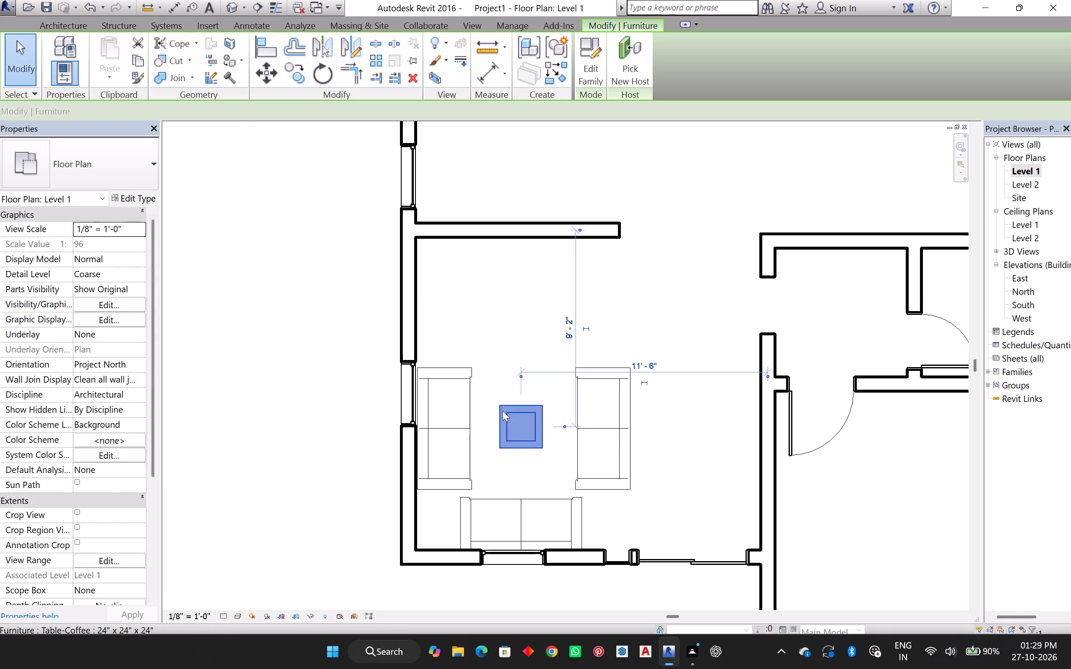
pyautogui.click(101, 158)
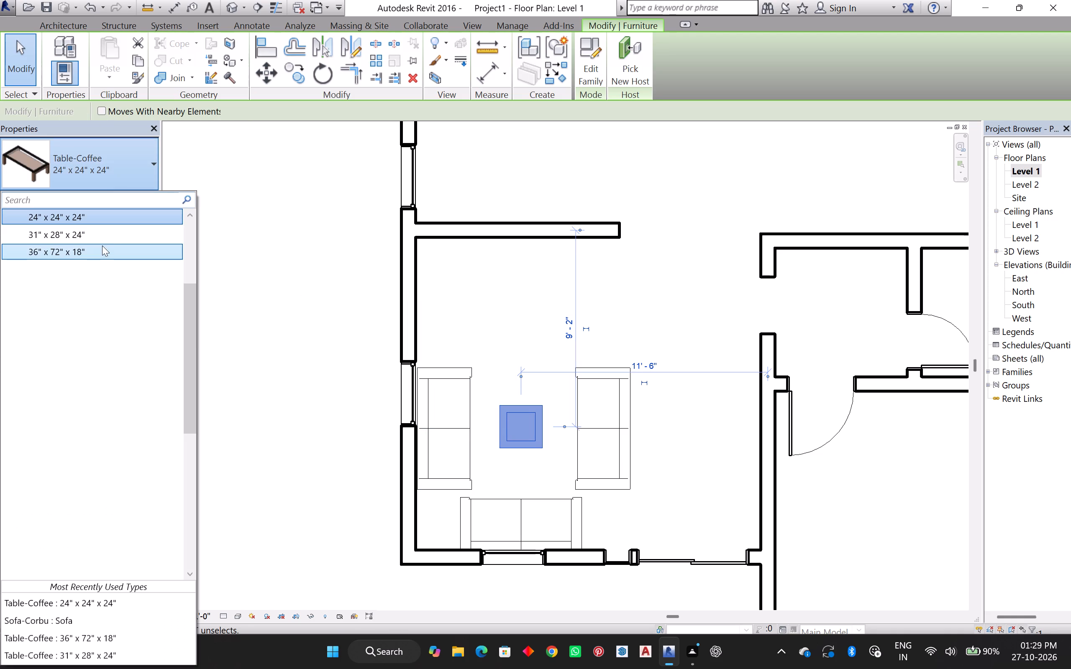
pyautogui.click(117, 230)
pyautogui.press('Escape')
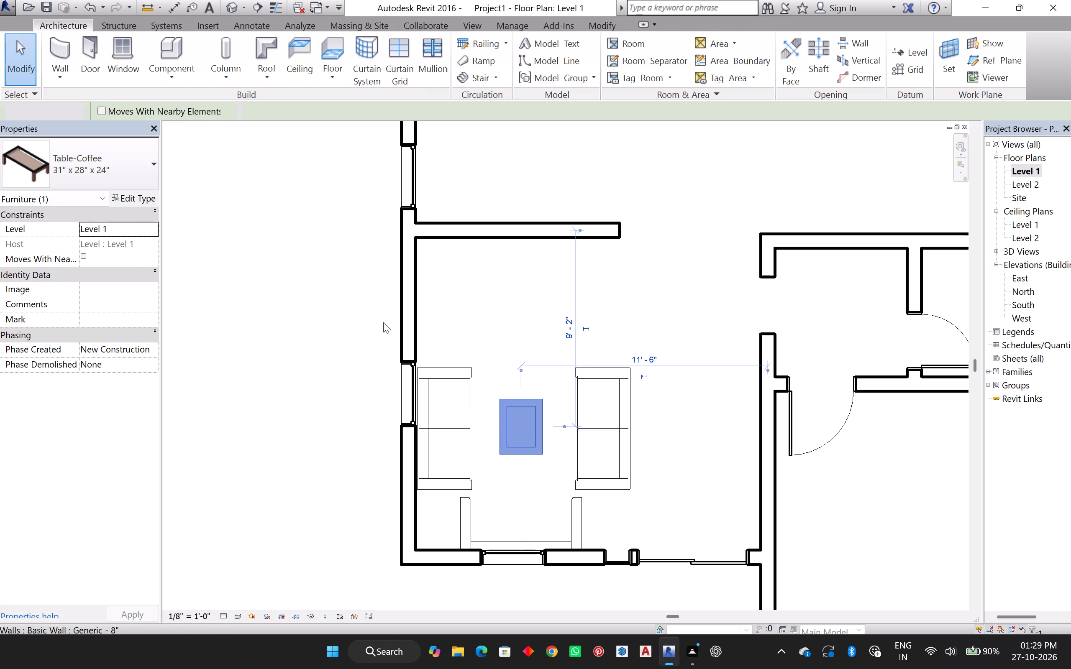
pyautogui.press('Escape')
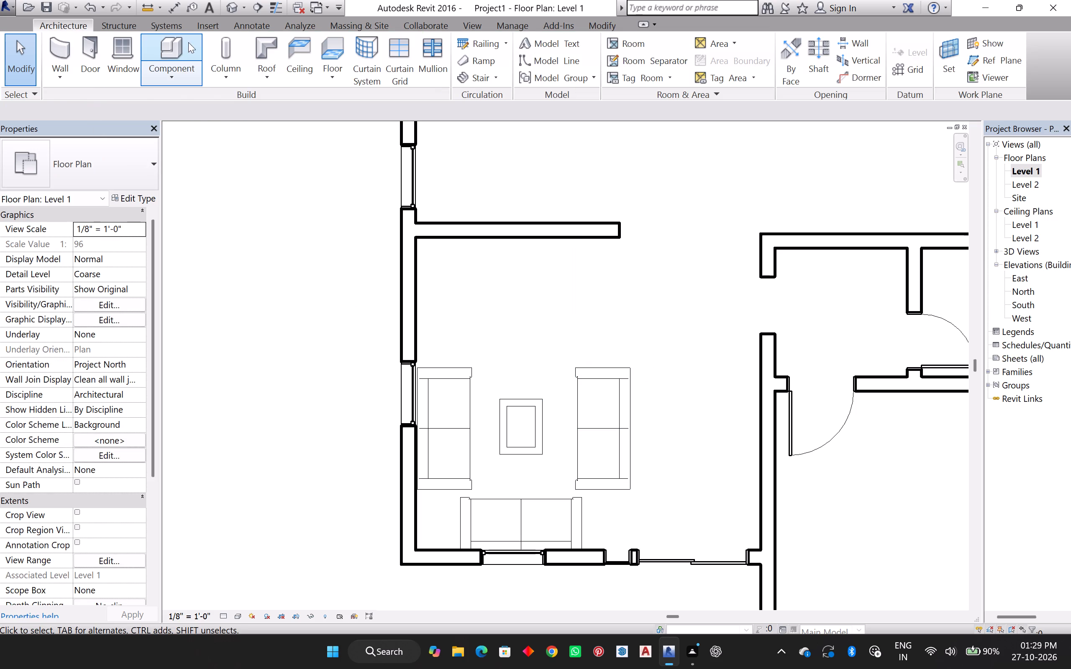
# Load the Table-Dining Oval family from the Tables folder of the US Imperial Furniture library.
pyautogui.click(169, 48)
pyautogui.press('Escape')
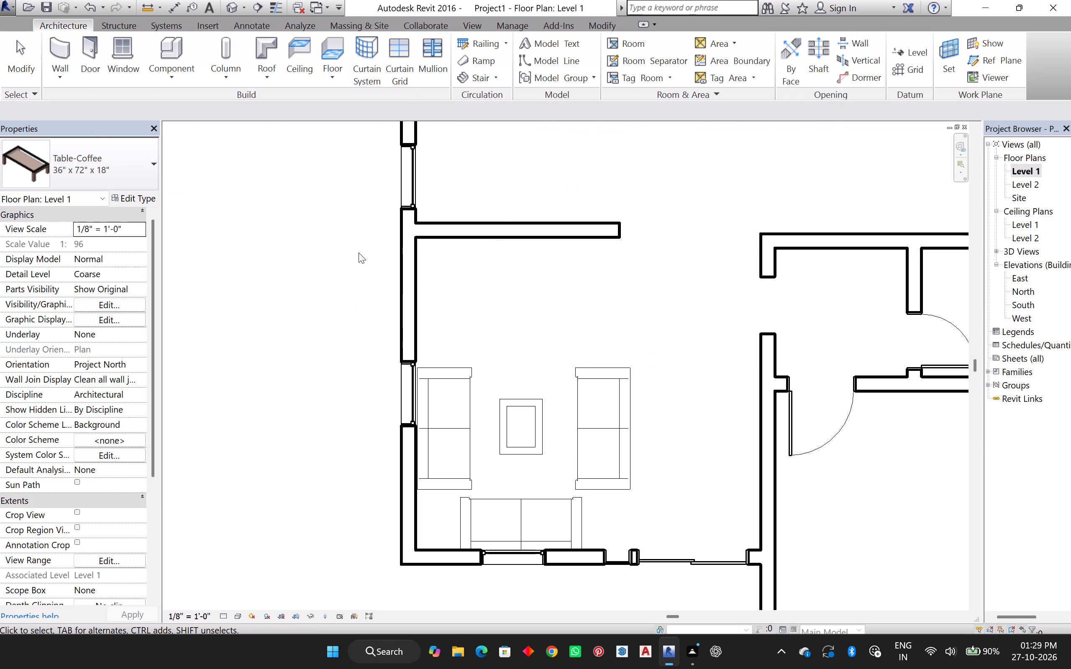
pyautogui.click(166, 42)
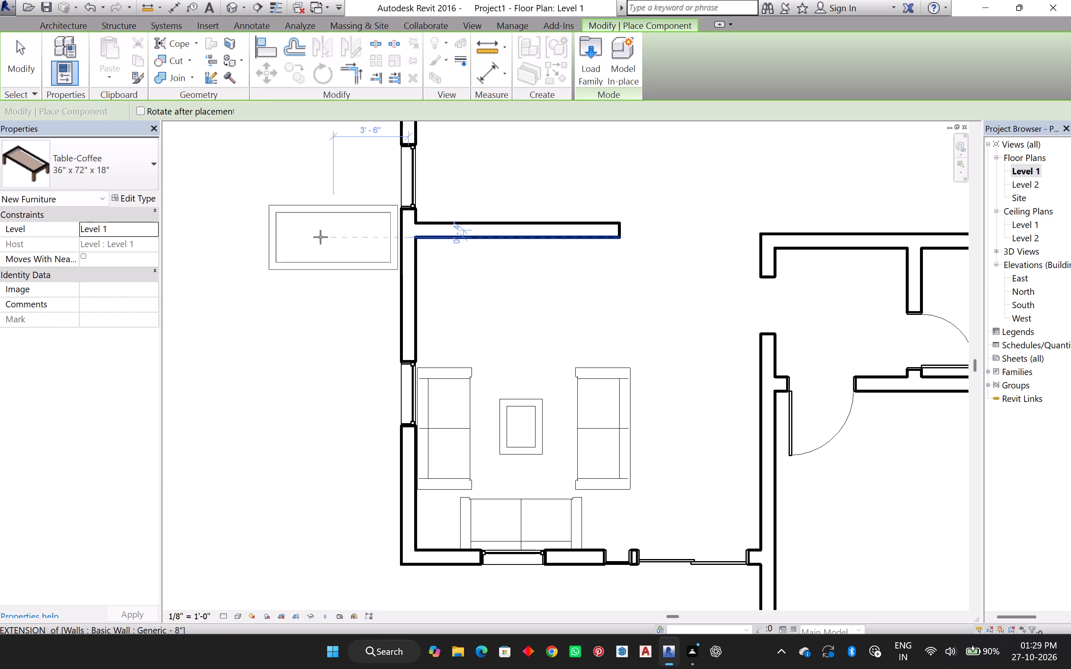
pyautogui.click(589, 68)
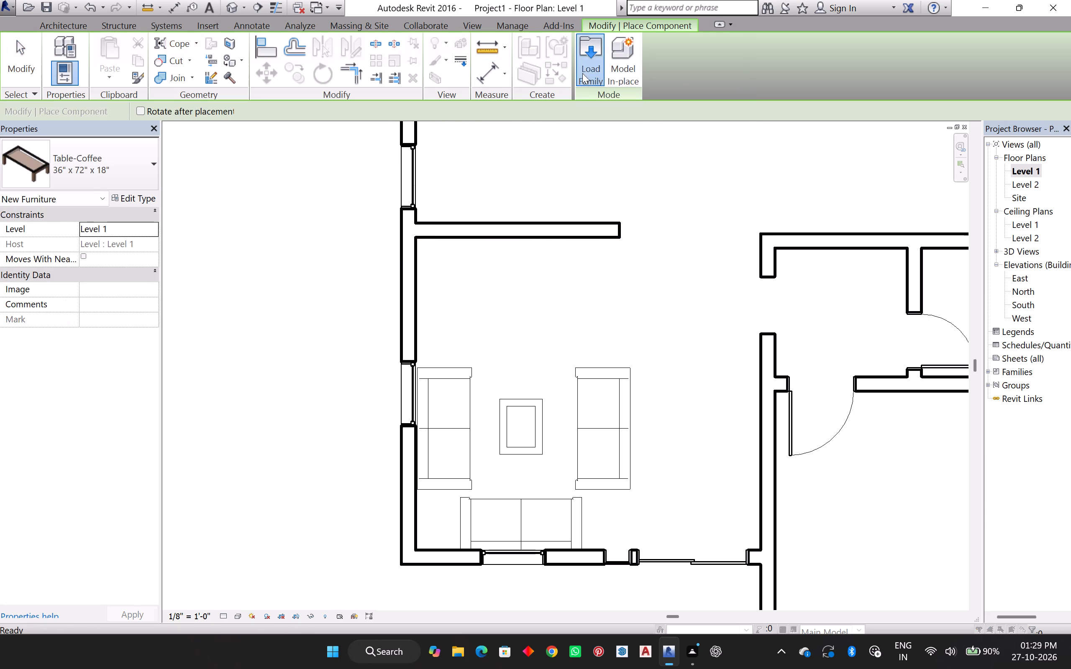
pyautogui.scroll(-4, 478, 290)
pyautogui.scroll(1, 512, 244)
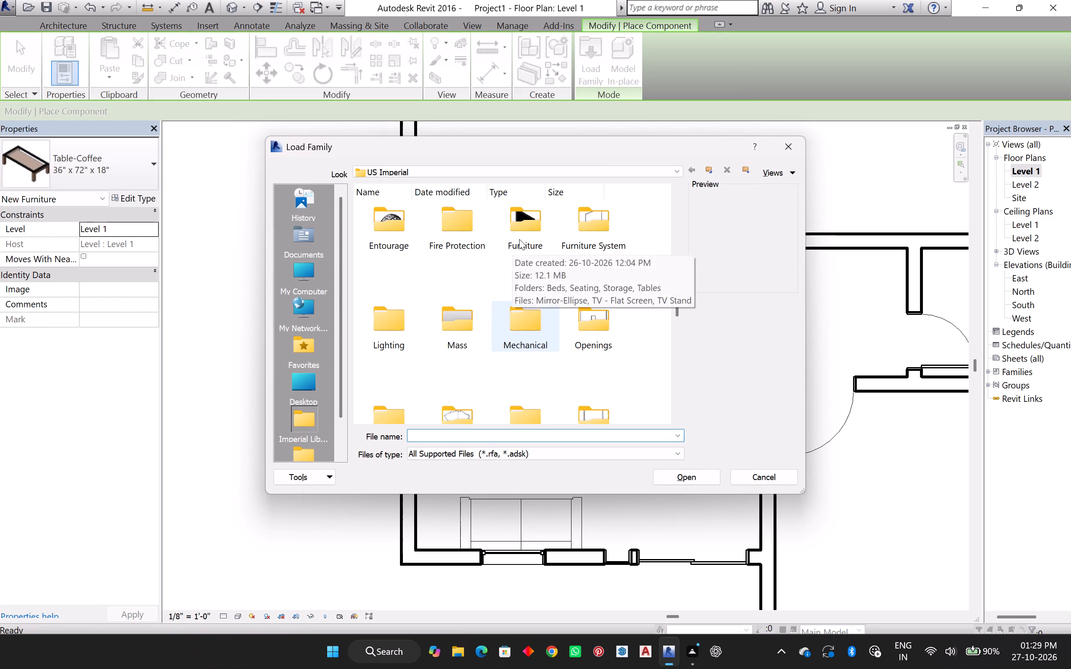
pyautogui.click(519, 239)
pyautogui.doubleClick(516, 239)
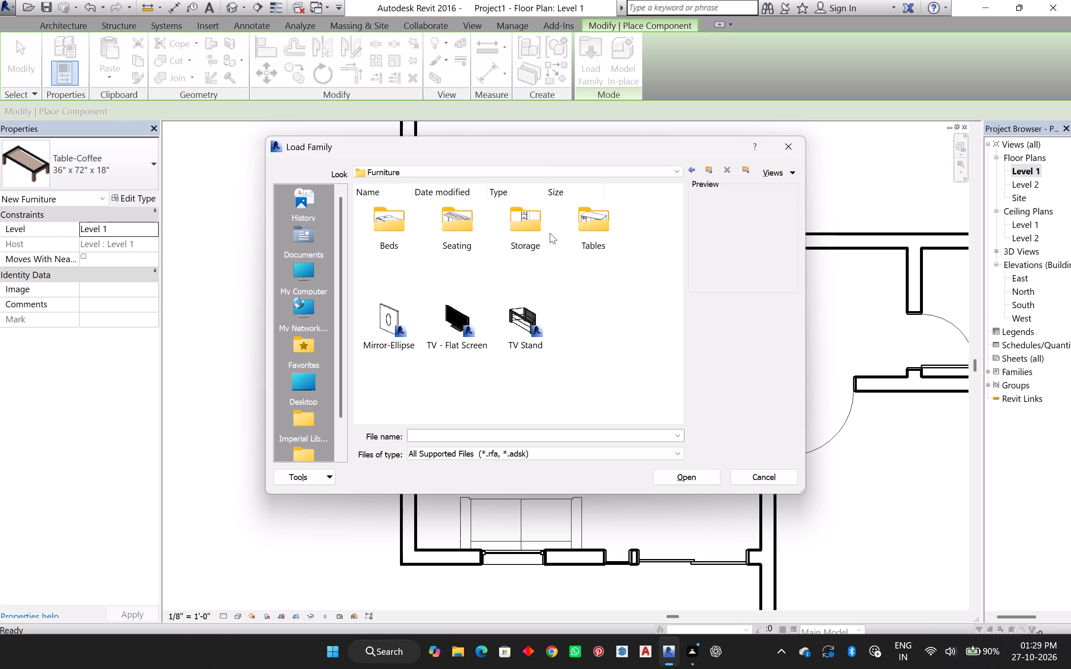
pyautogui.click(443, 225)
pyautogui.doubleClick(443, 224)
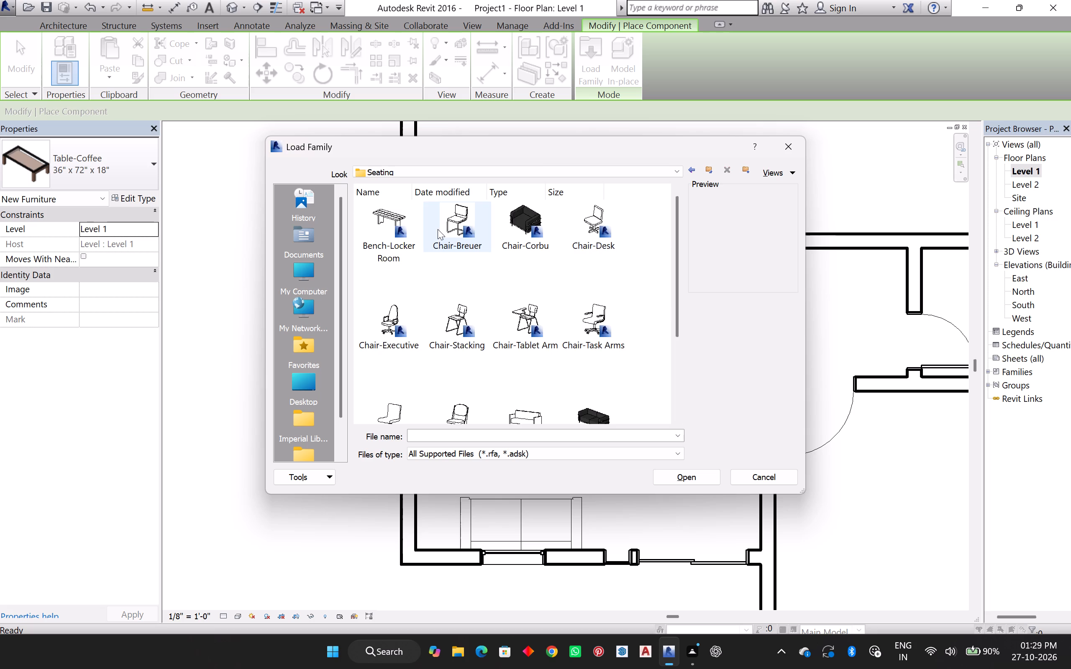
pyautogui.scroll(-5, 499, 314)
pyautogui.scroll(4, 481, 290)
pyautogui.click(694, 171)
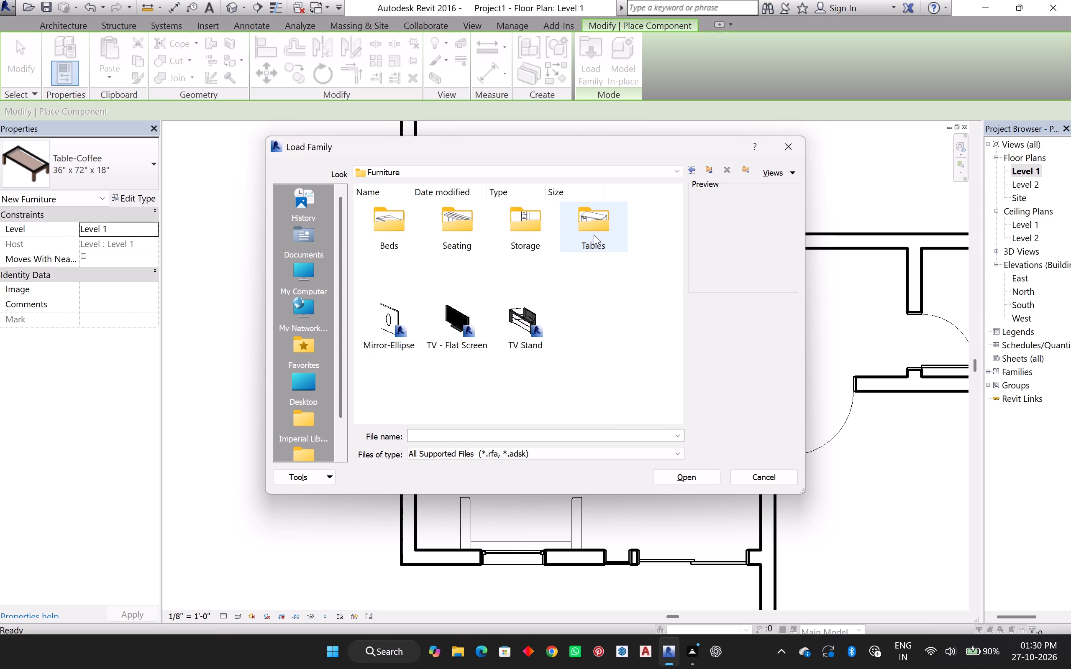
pyautogui.doubleClick(594, 235)
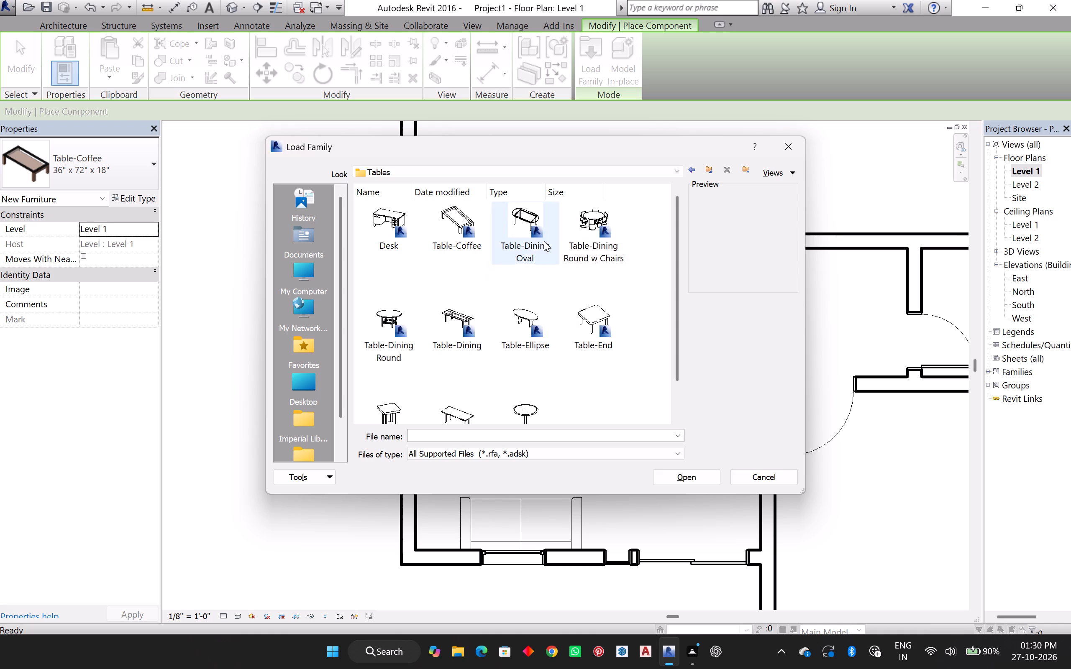
pyautogui.click(589, 222)
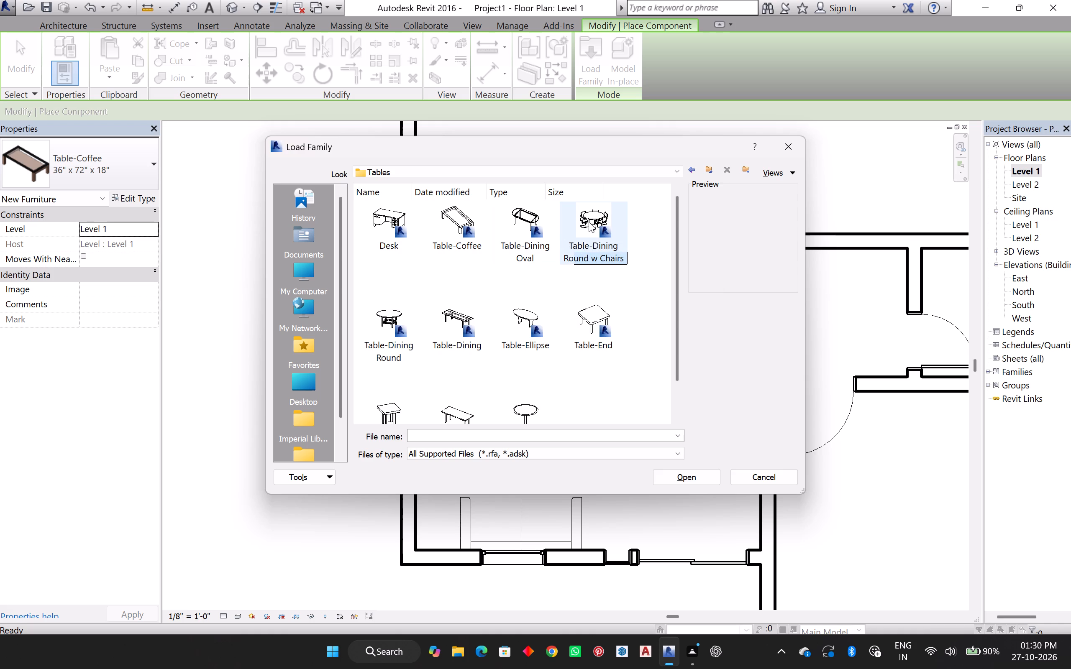
pyautogui.scroll(-1, 482, 353)
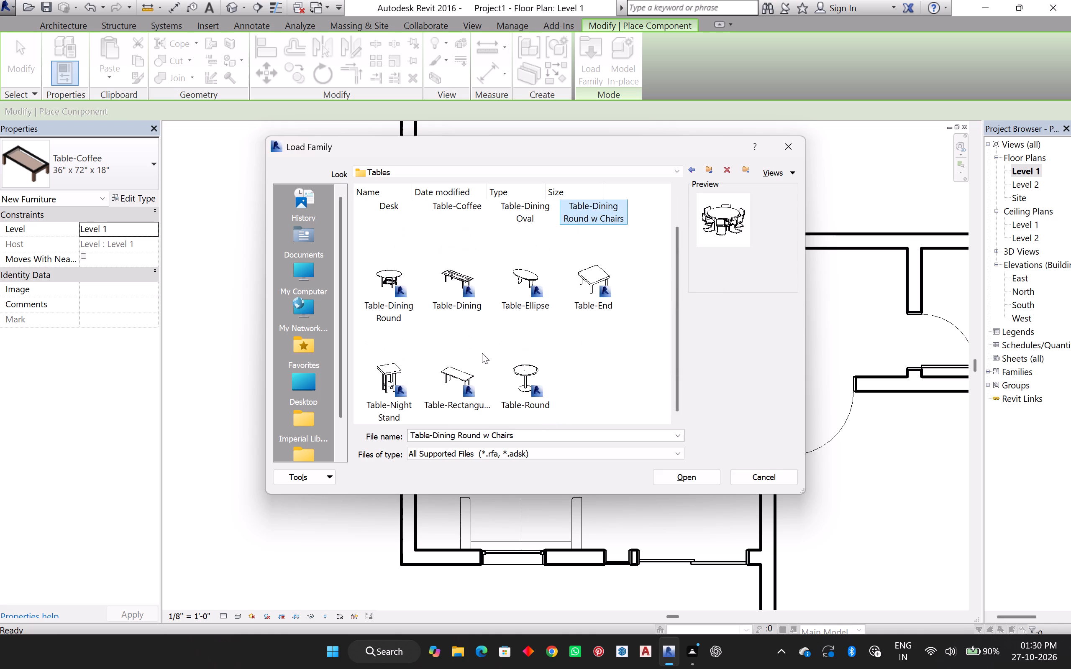
pyautogui.scroll(2, 479, 346)
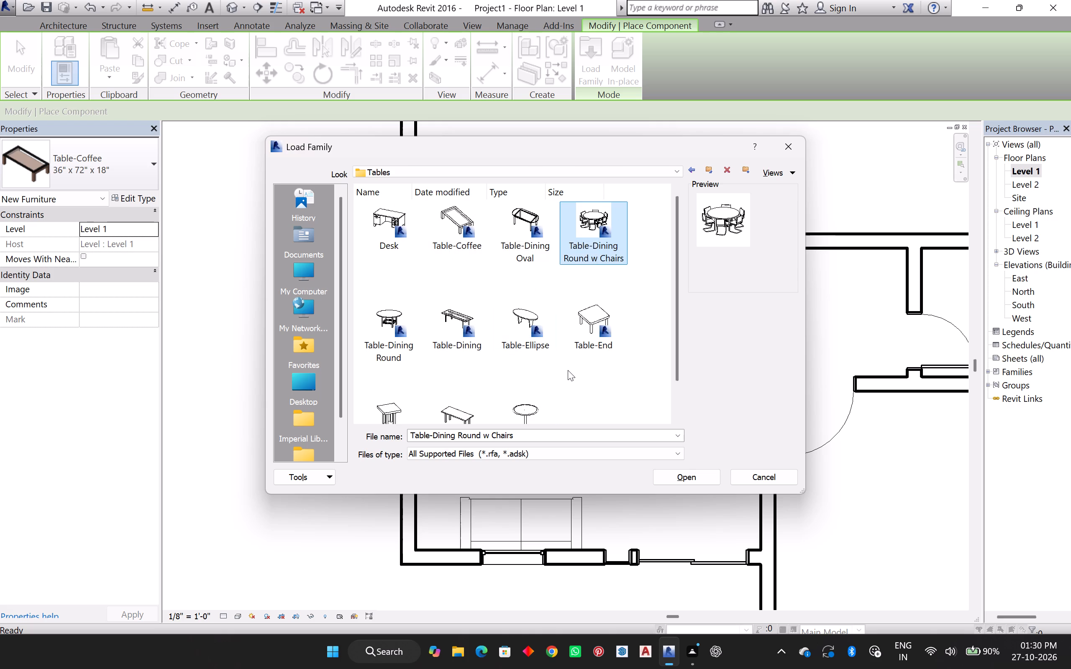
pyautogui.scroll(-1, 491, 373)
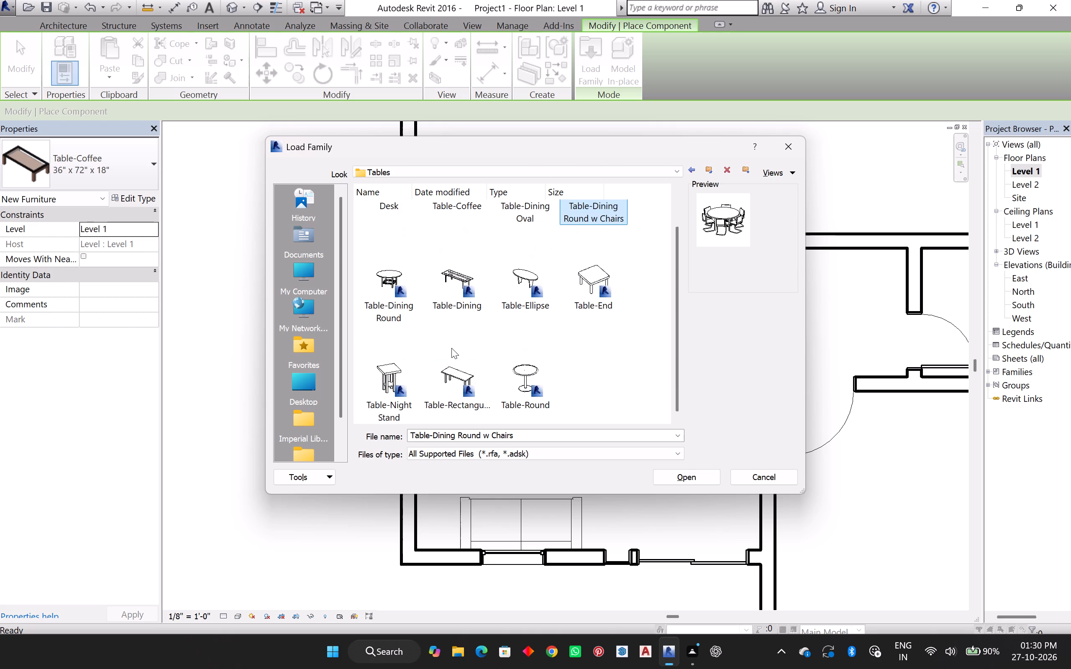
pyautogui.scroll(1, 451, 348)
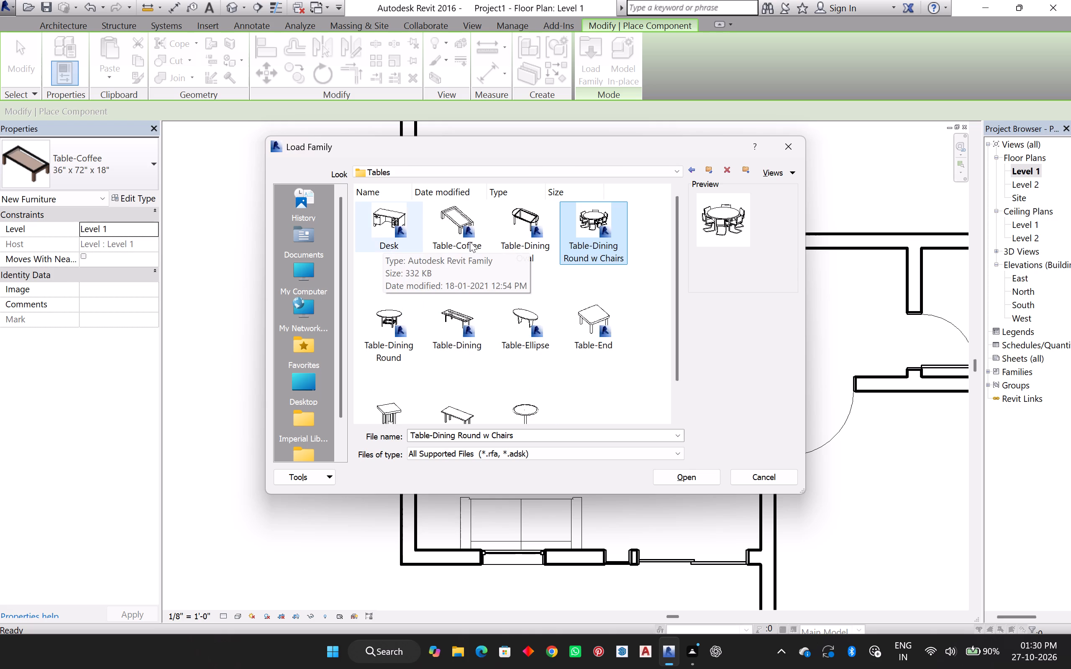
pyautogui.click(518, 222)
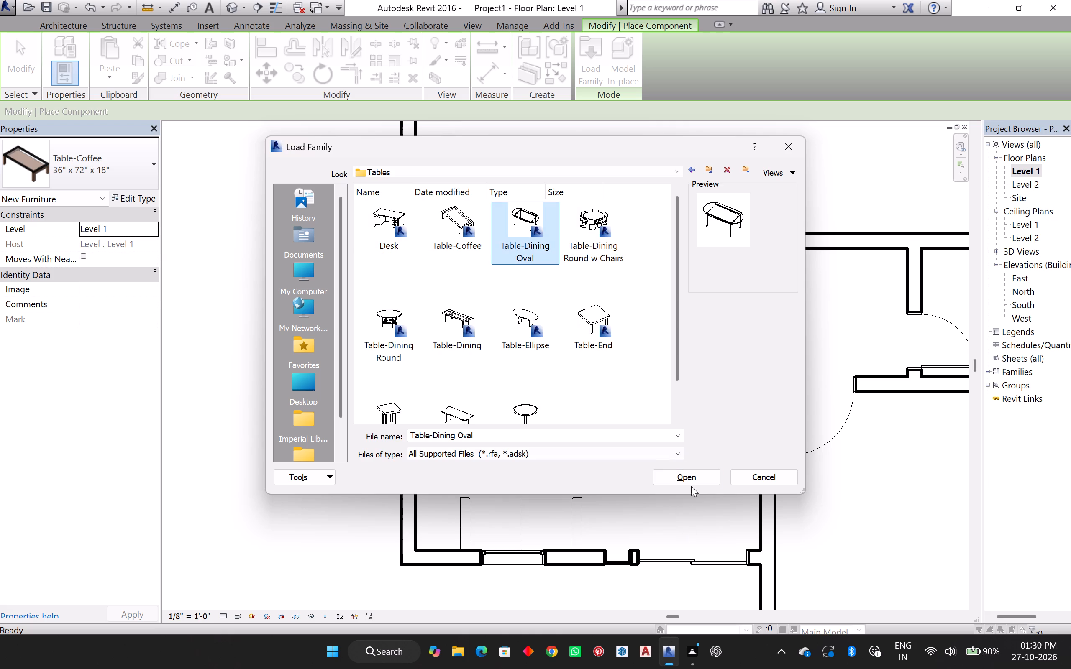
pyautogui.click(683, 475)
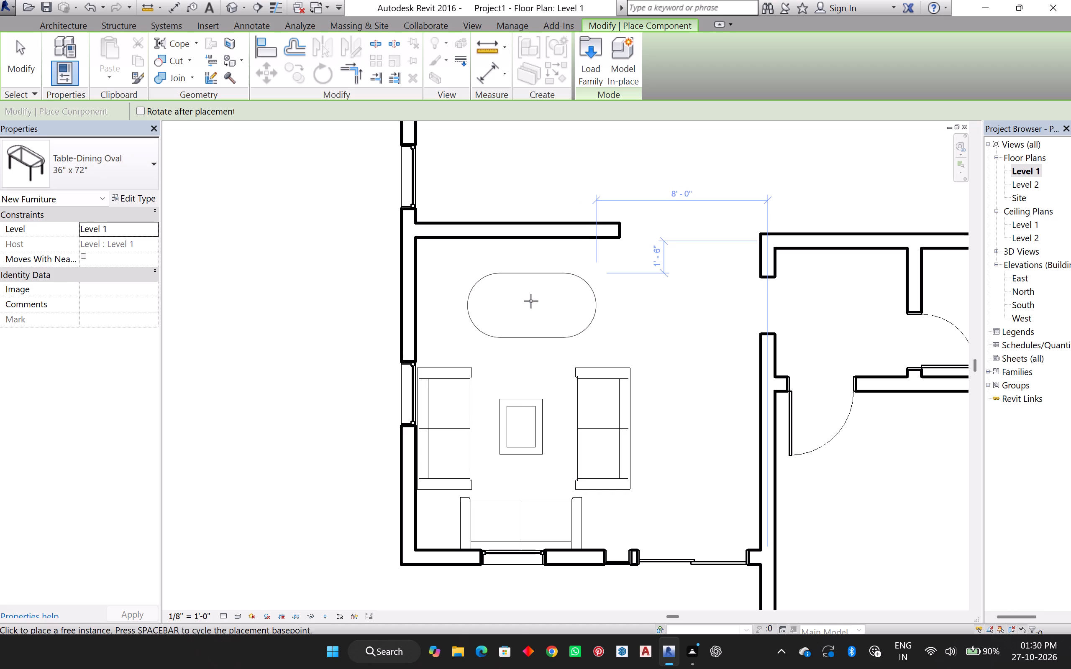
# Place a horizontal 36" x 72" Table-Dining Oval between the partition wall and the sofas, about 8'-0" from the front room's right wall.
pyautogui.click(531, 301)
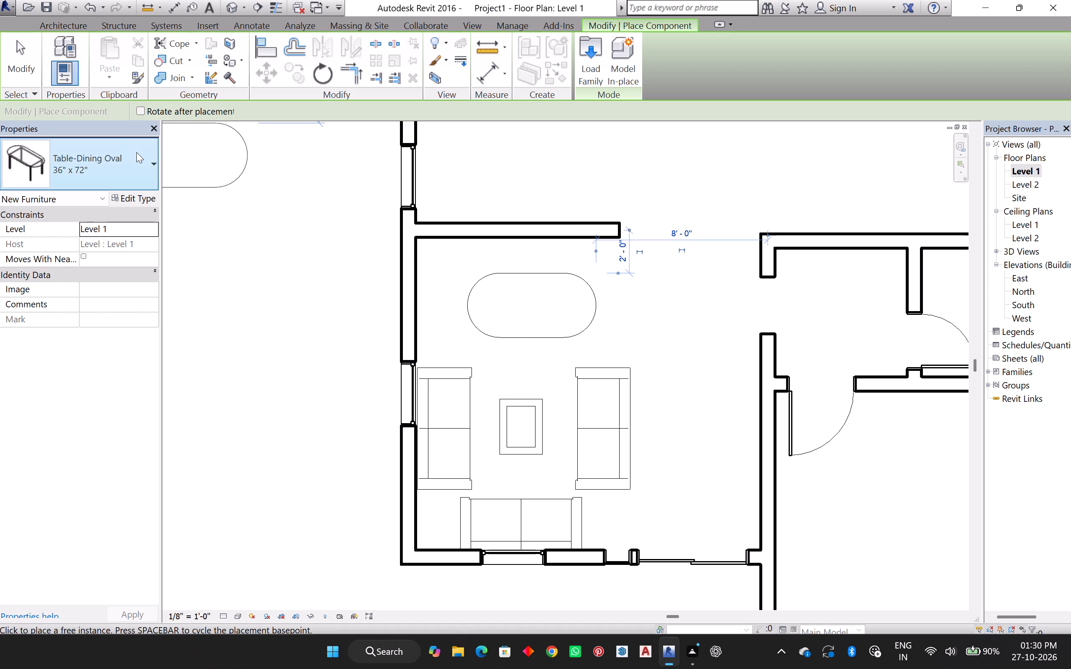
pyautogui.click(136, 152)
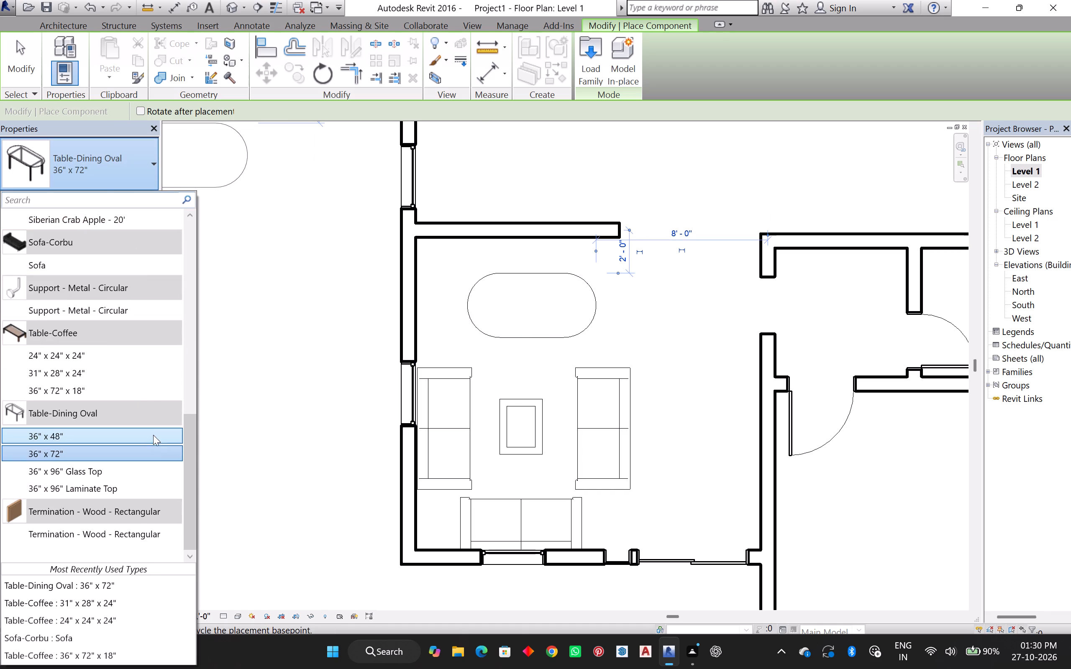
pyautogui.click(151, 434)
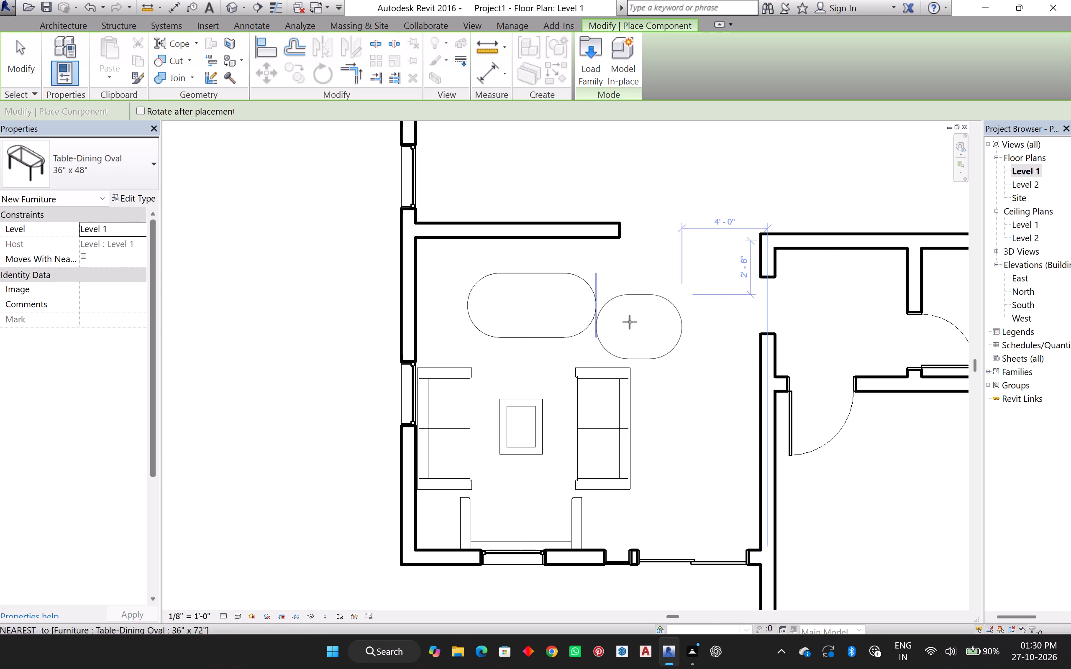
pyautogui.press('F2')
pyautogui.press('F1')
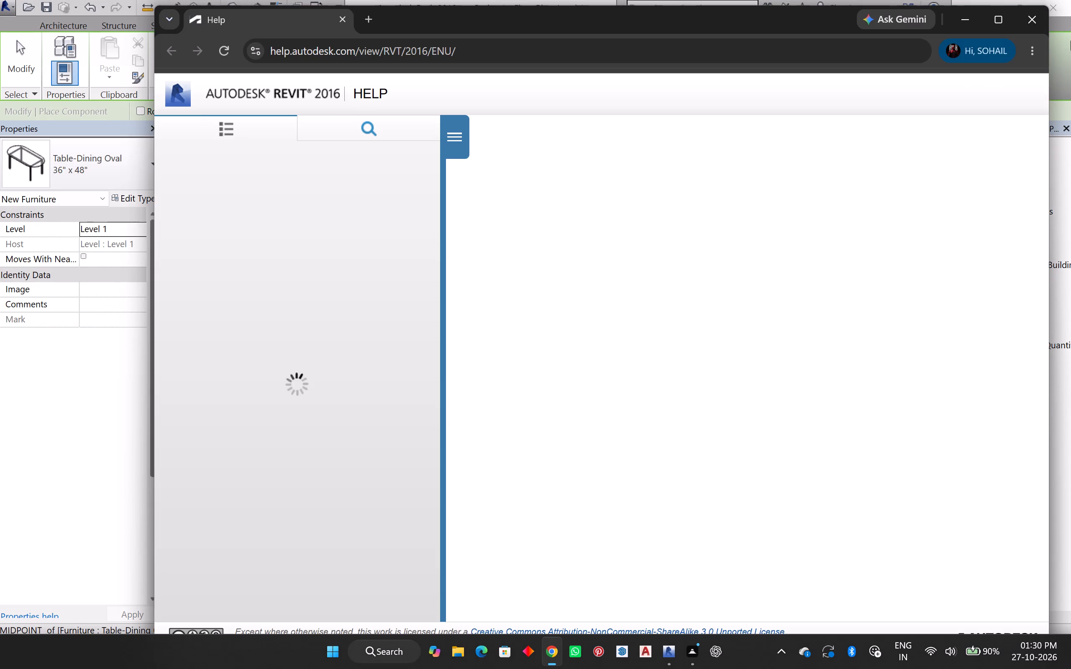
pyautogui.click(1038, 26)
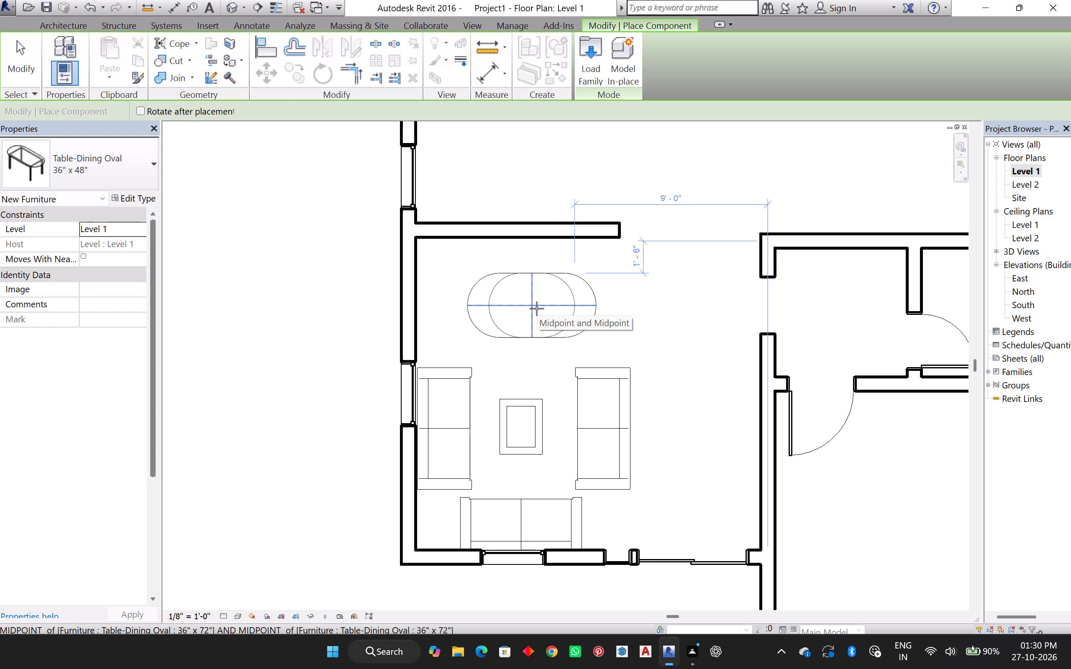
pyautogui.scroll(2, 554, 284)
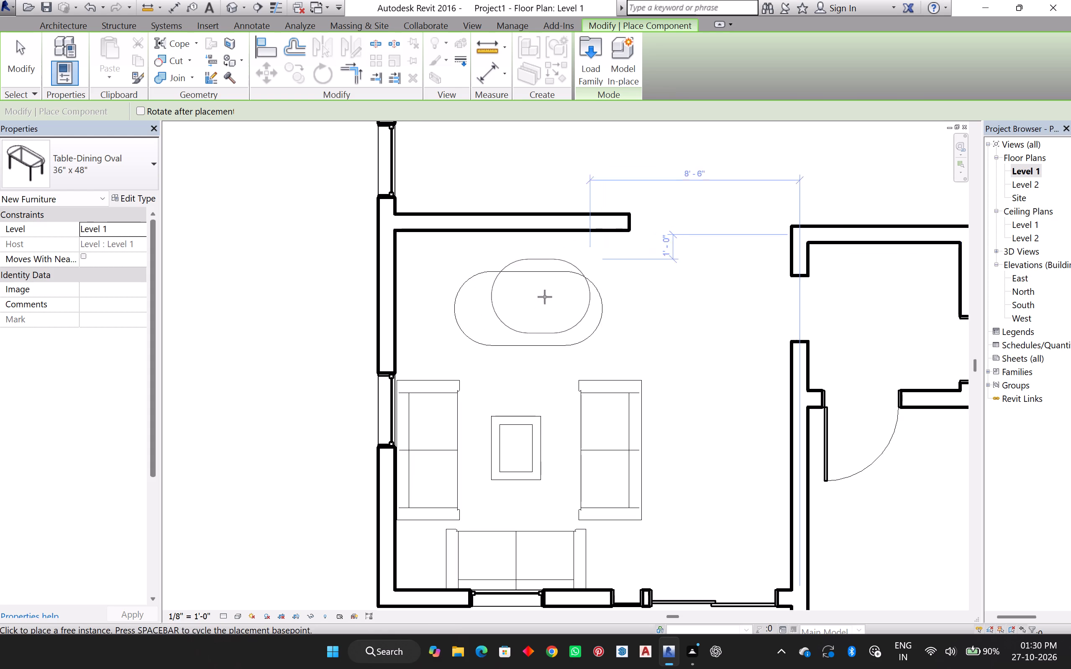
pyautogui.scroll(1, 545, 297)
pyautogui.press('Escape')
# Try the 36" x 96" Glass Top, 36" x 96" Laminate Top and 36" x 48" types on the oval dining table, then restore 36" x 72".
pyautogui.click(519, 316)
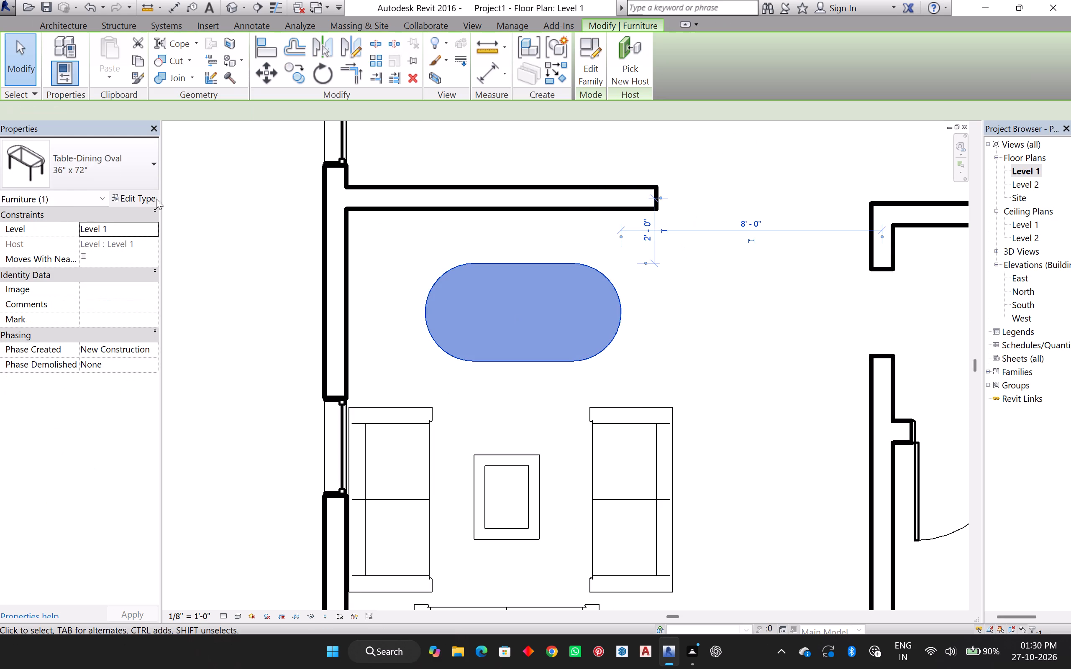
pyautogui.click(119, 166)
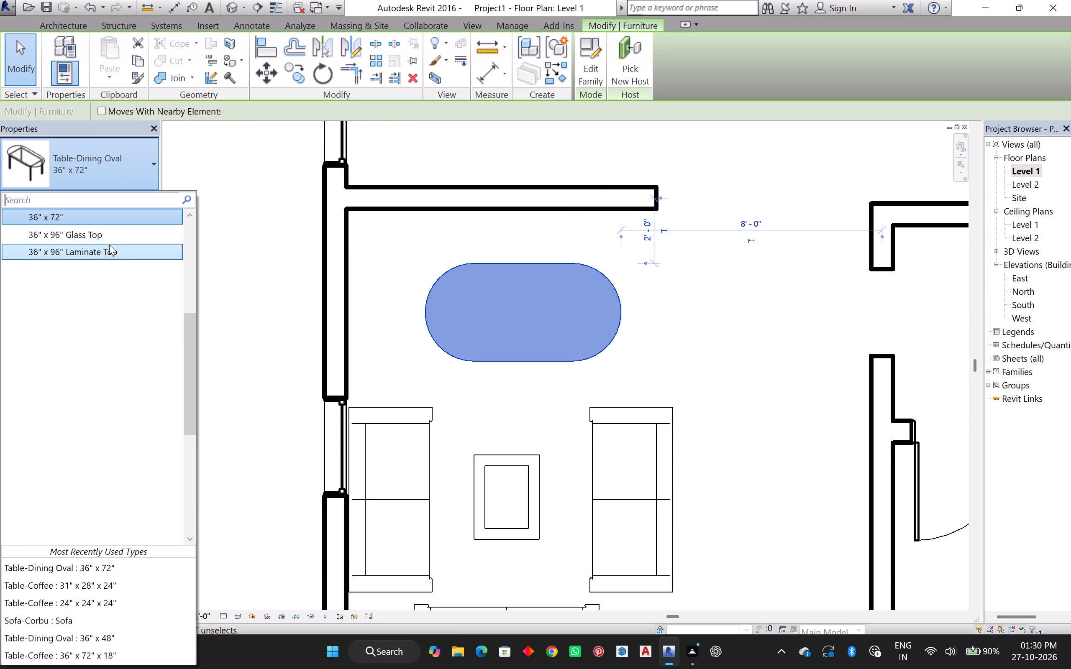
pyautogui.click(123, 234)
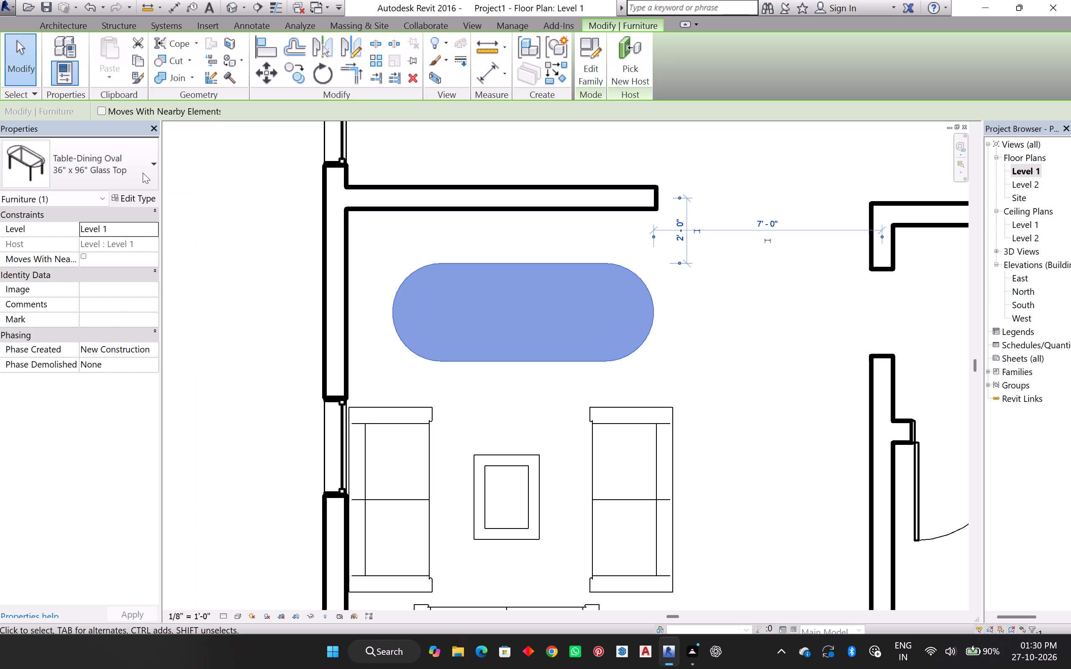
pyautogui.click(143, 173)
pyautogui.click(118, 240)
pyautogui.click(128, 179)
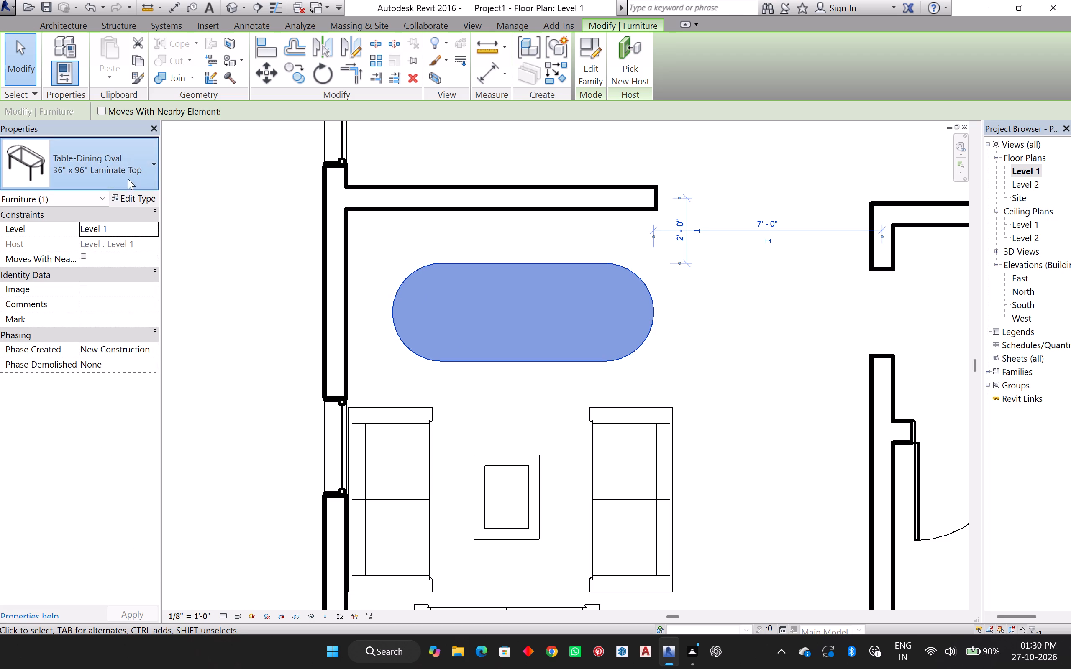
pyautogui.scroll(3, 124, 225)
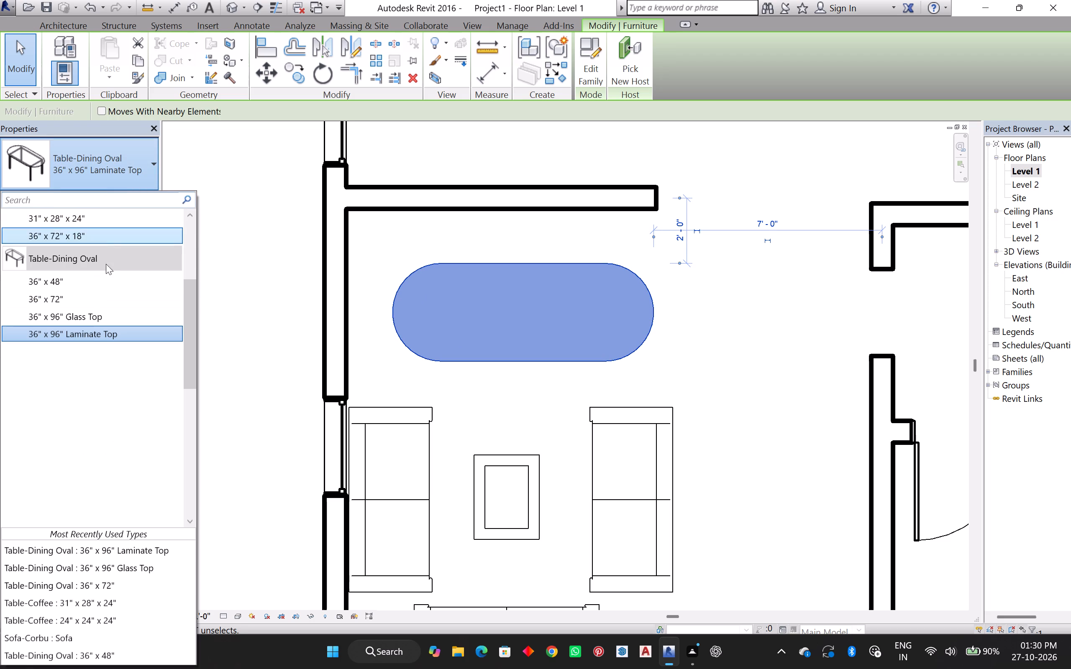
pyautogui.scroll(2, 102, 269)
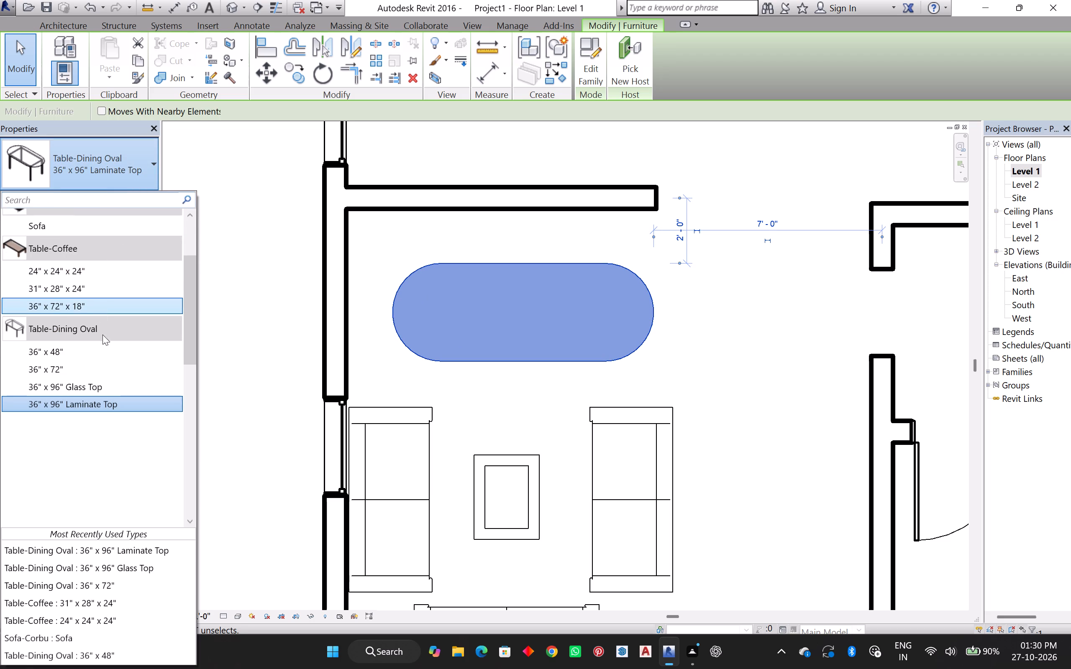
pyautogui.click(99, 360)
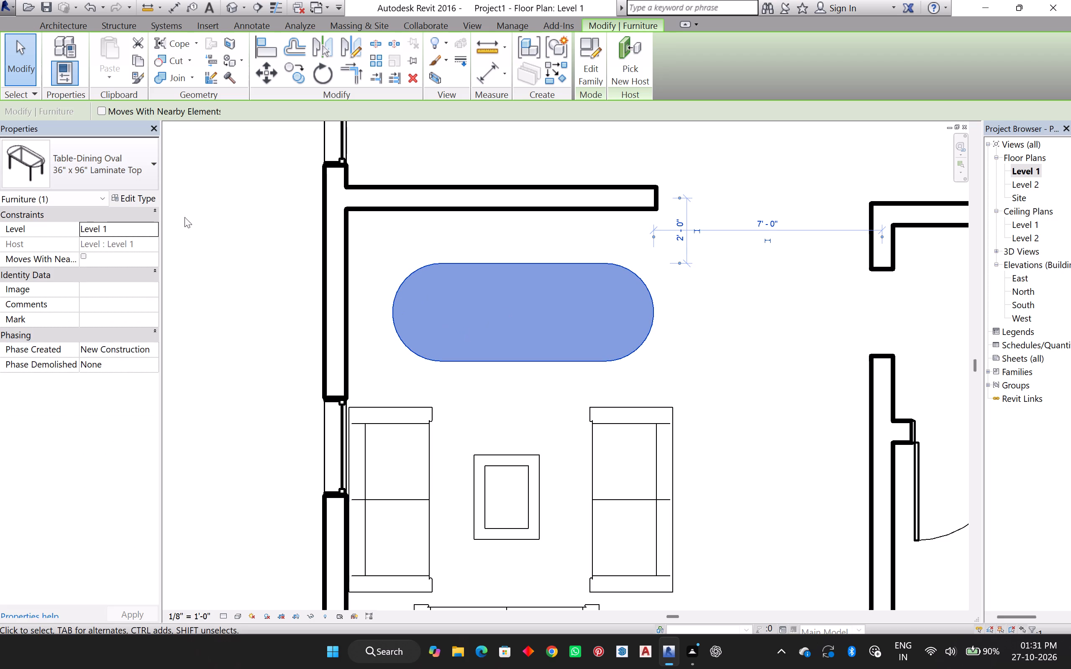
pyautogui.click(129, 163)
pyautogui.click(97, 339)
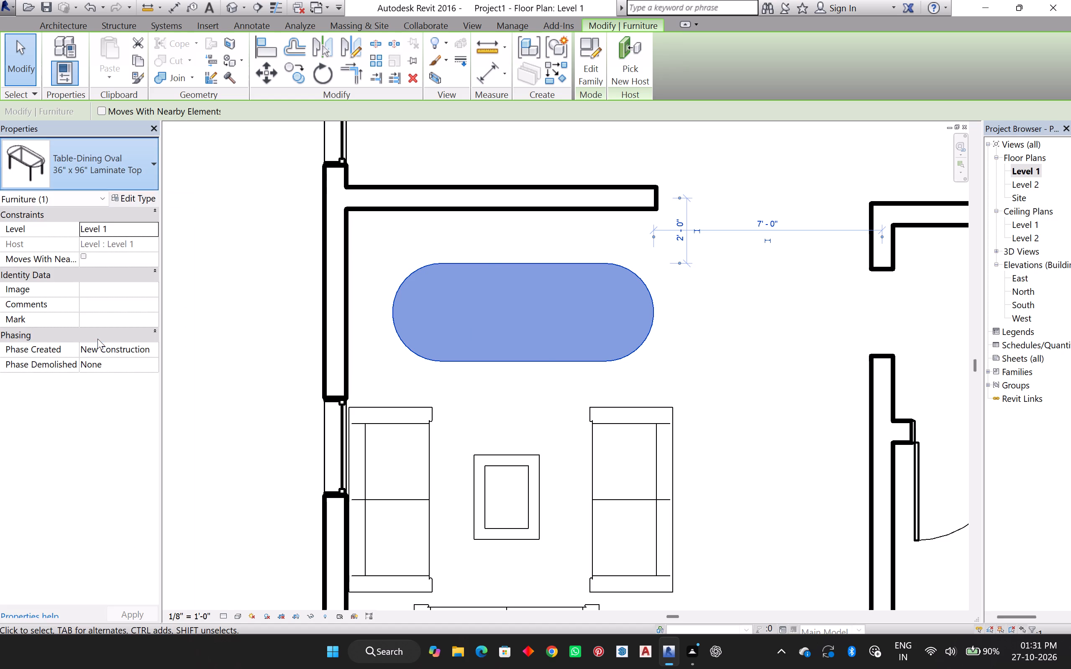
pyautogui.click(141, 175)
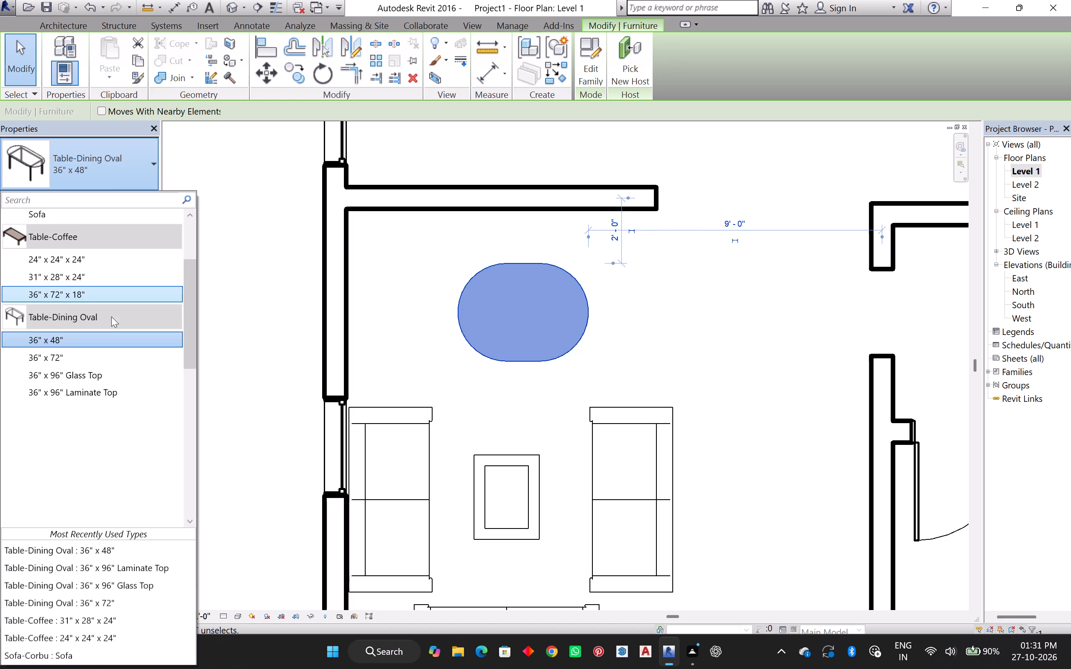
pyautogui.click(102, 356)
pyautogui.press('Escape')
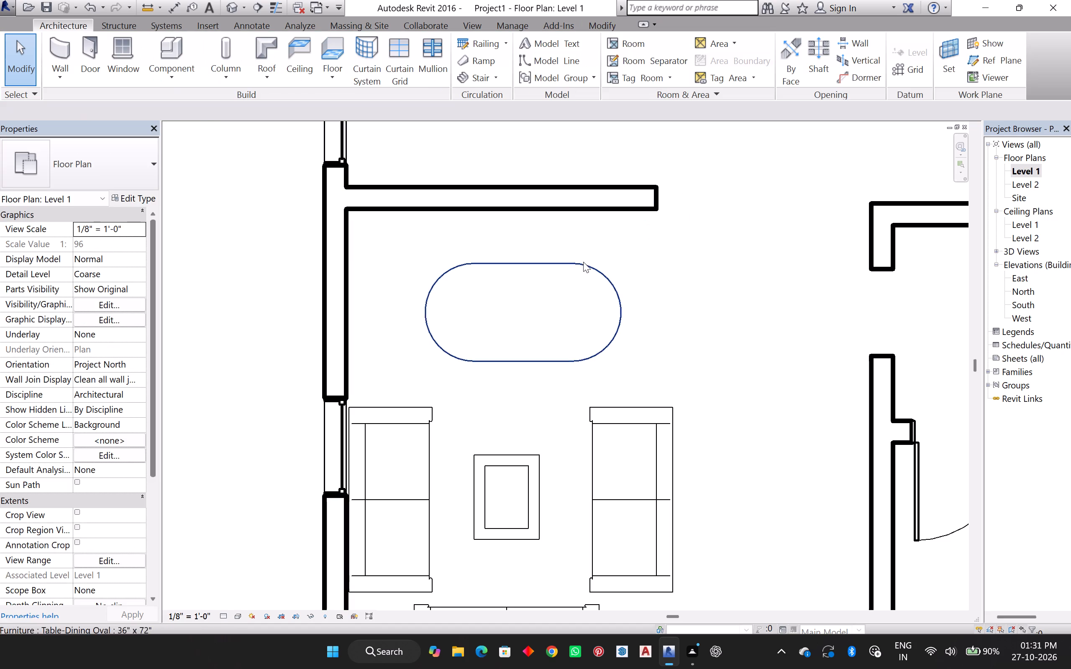
# Load the Chair-Breuer family from the Seating folder of the US Imperial Furniture library.
pyautogui.click(179, 52)
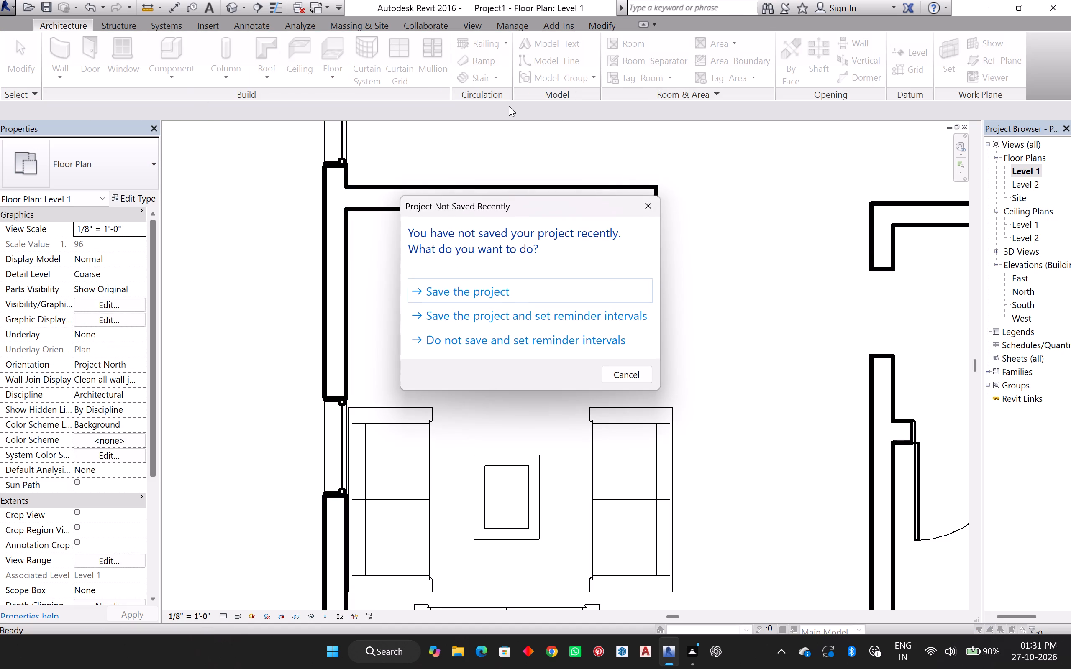
pyautogui.click(641, 212)
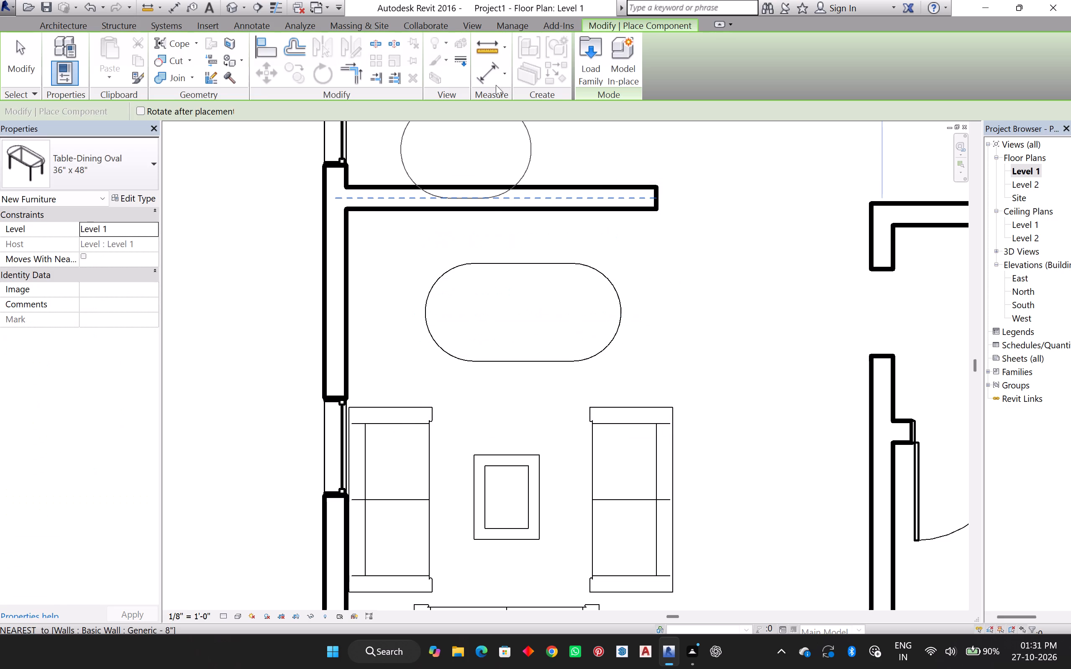
pyautogui.click(594, 71)
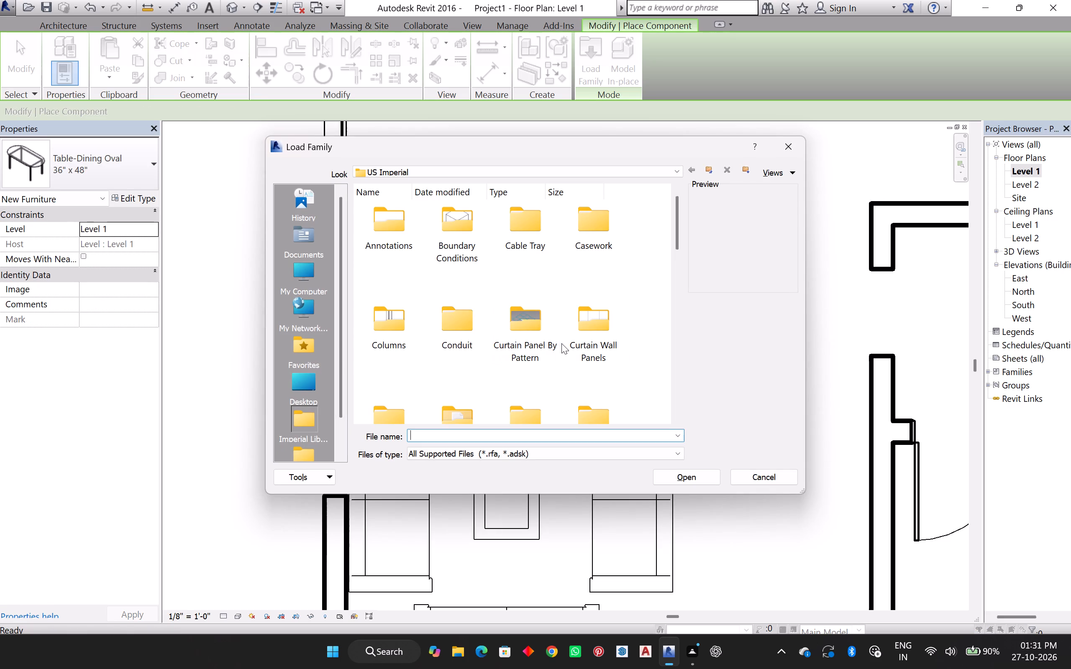
pyautogui.scroll(-9, 569, 335)
pyautogui.scroll(2, 551, 322)
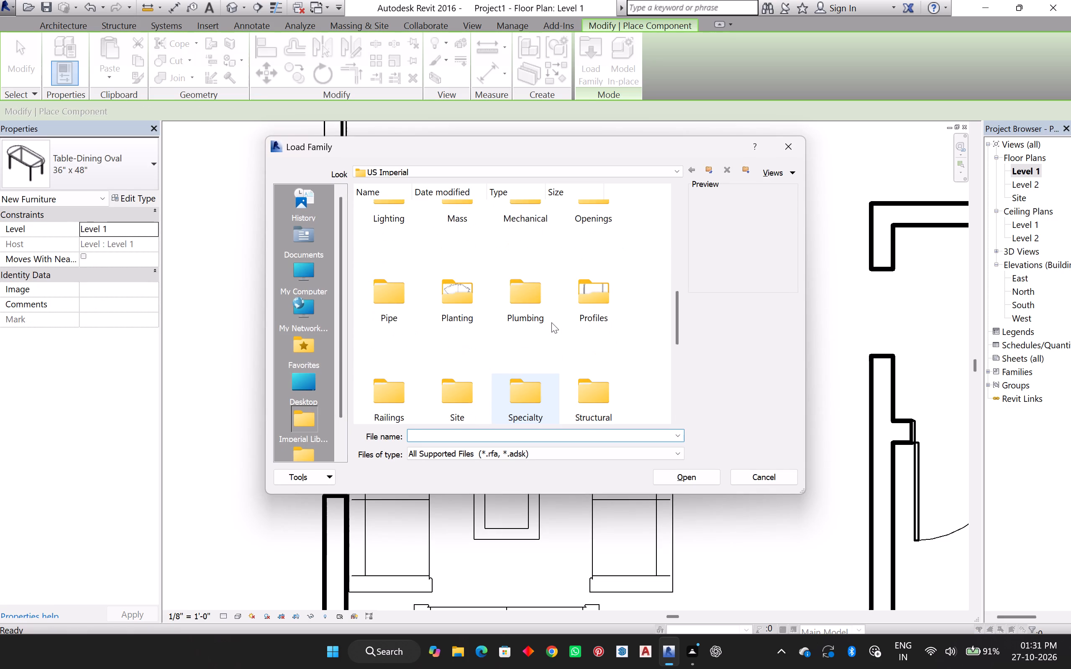
pyautogui.scroll(3, 551, 322)
pyautogui.doubleClick(519, 304)
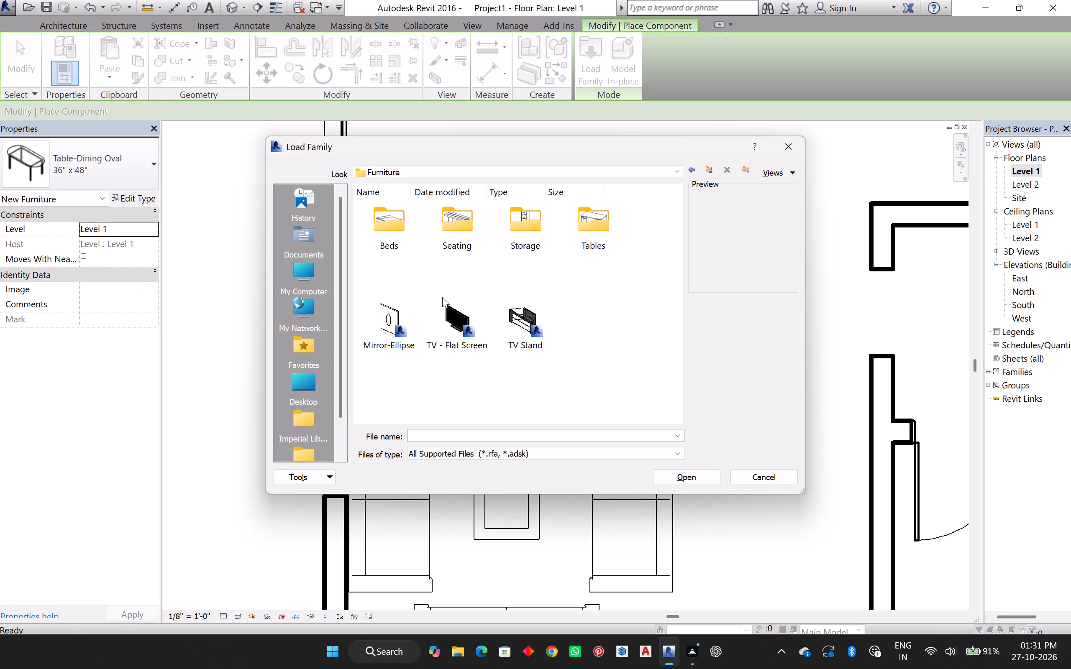
pyautogui.doubleClick(460, 238)
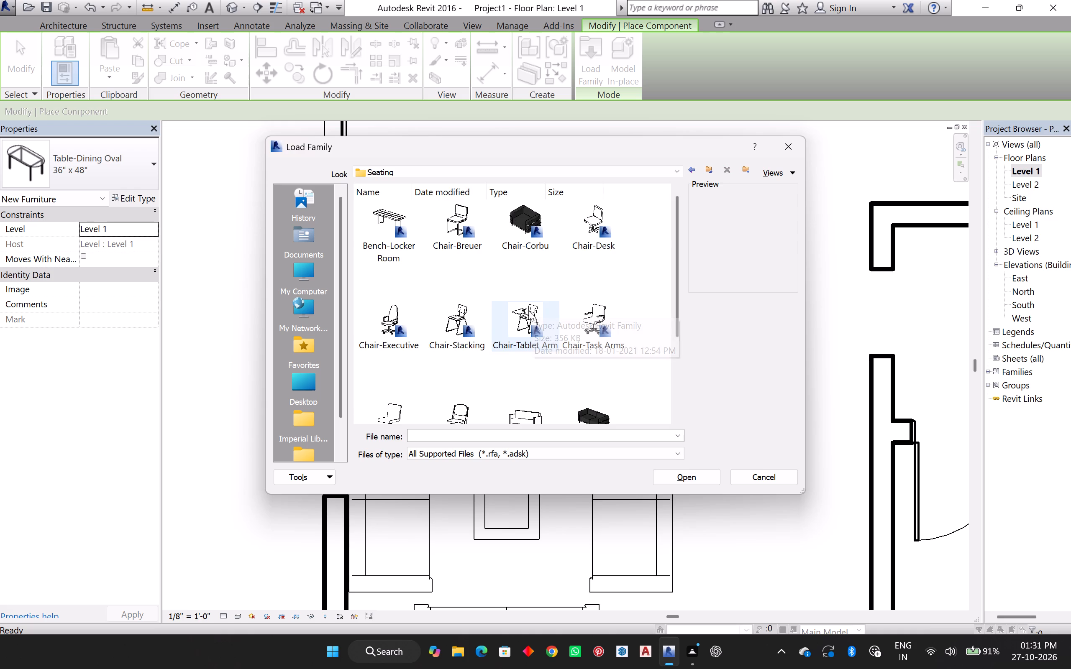
pyautogui.scroll(-1, 481, 313)
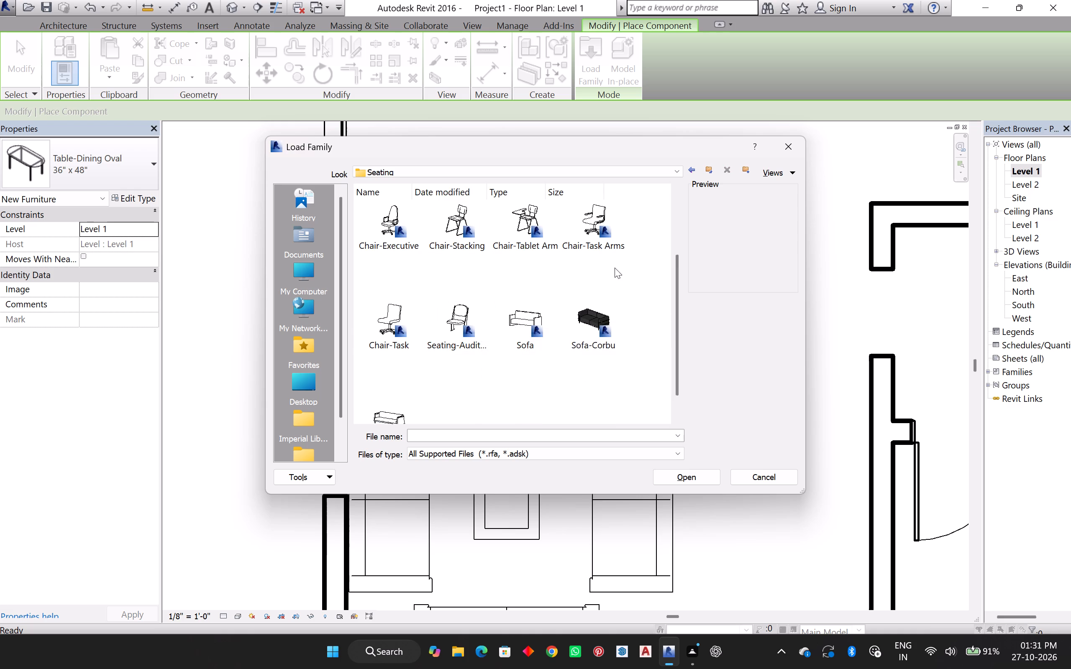
pyautogui.scroll(-1, 585, 312)
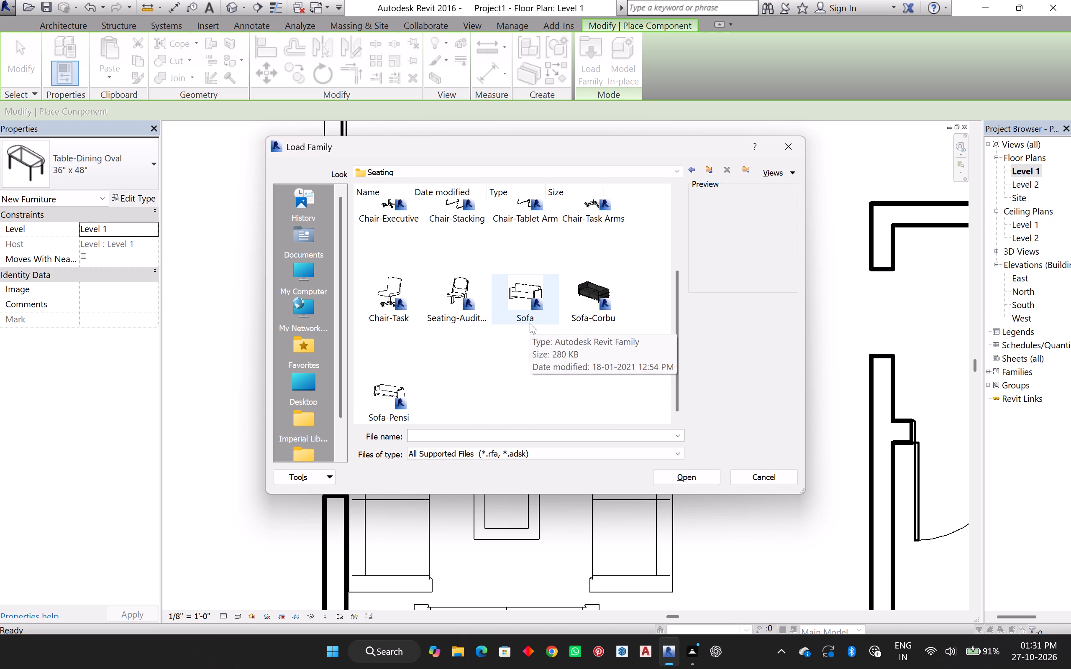
pyautogui.scroll(1, 530, 323)
pyautogui.scroll(1, 558, 248)
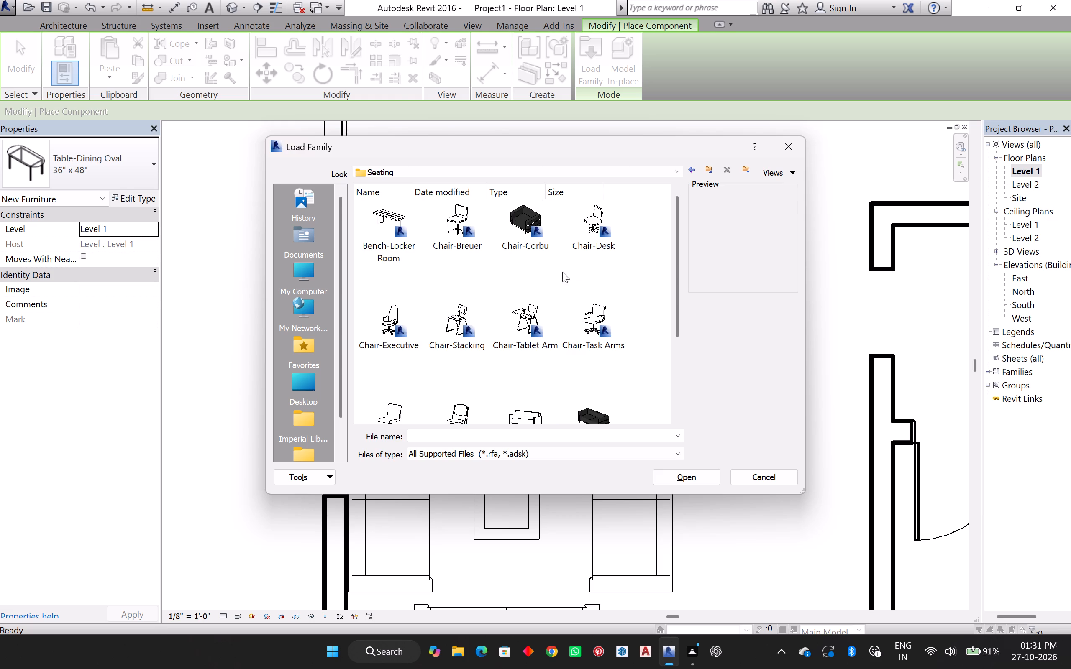
pyautogui.scroll(2, 535, 285)
pyautogui.scroll(1, 486, 231)
pyautogui.scroll(-1, 443, 294)
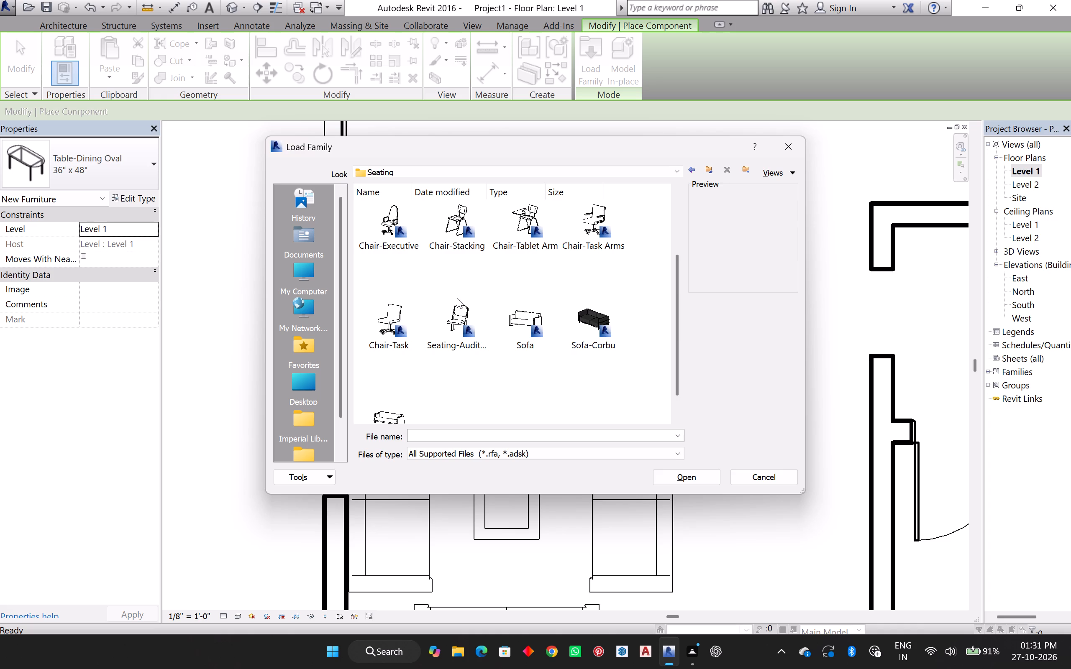
pyautogui.scroll(-1, 424, 274)
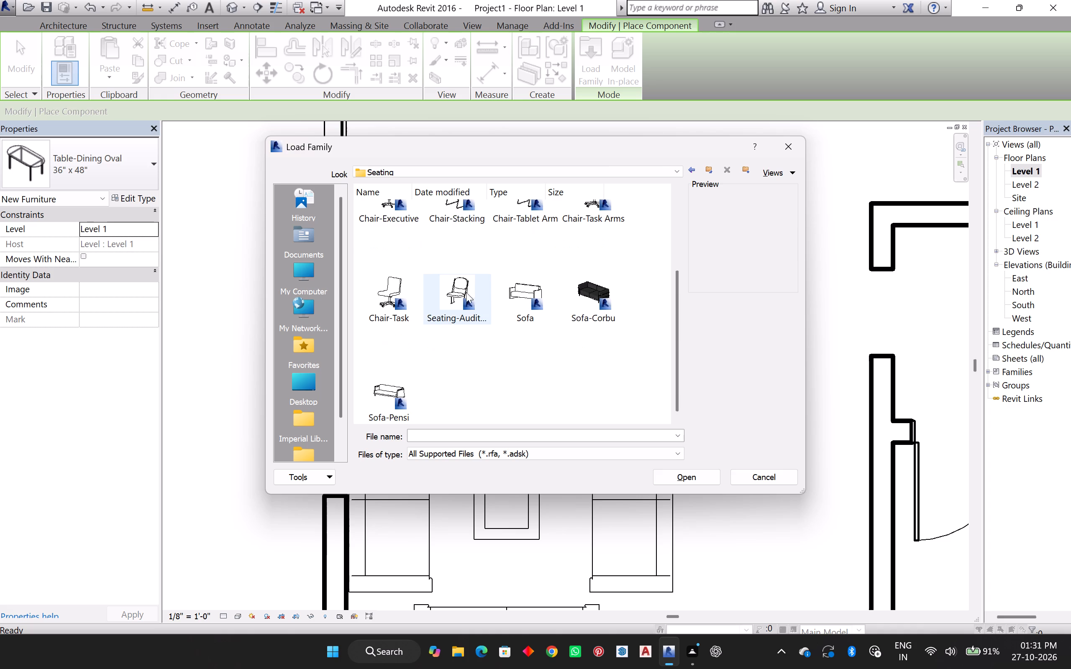
pyautogui.scroll(-1, 467, 294)
pyautogui.scroll(3, 467, 295)
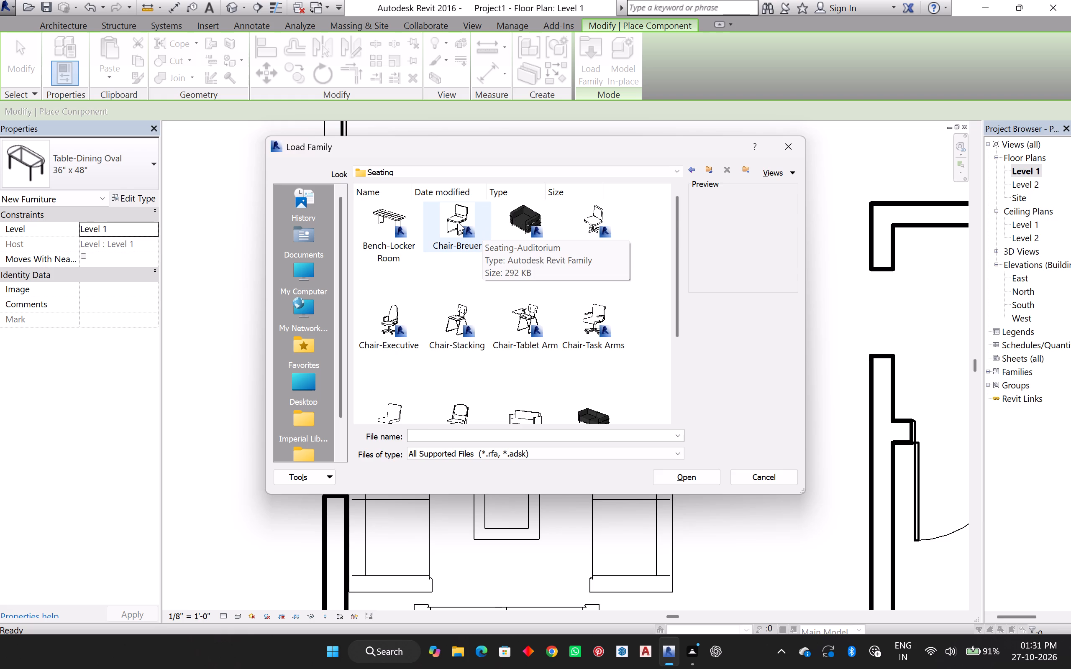
pyautogui.click(458, 222)
pyautogui.doubleClick(687, 477)
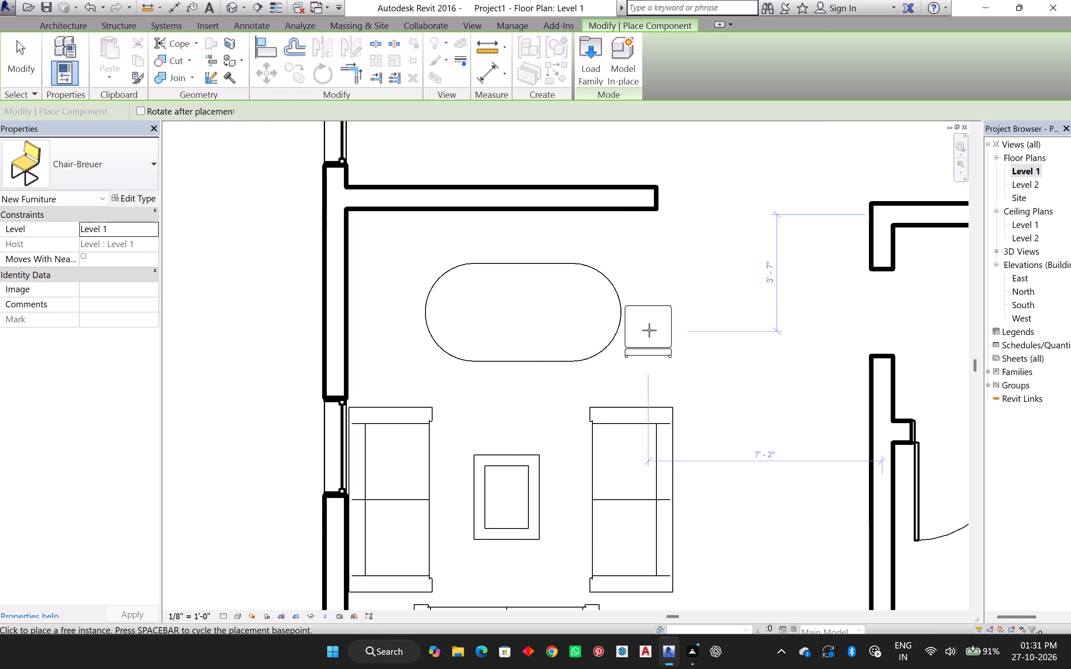
# Place six Chair-Breuer chairs facing the oval dining table, one at each rounded end and two aligned along each long side.
pyautogui.press('space')
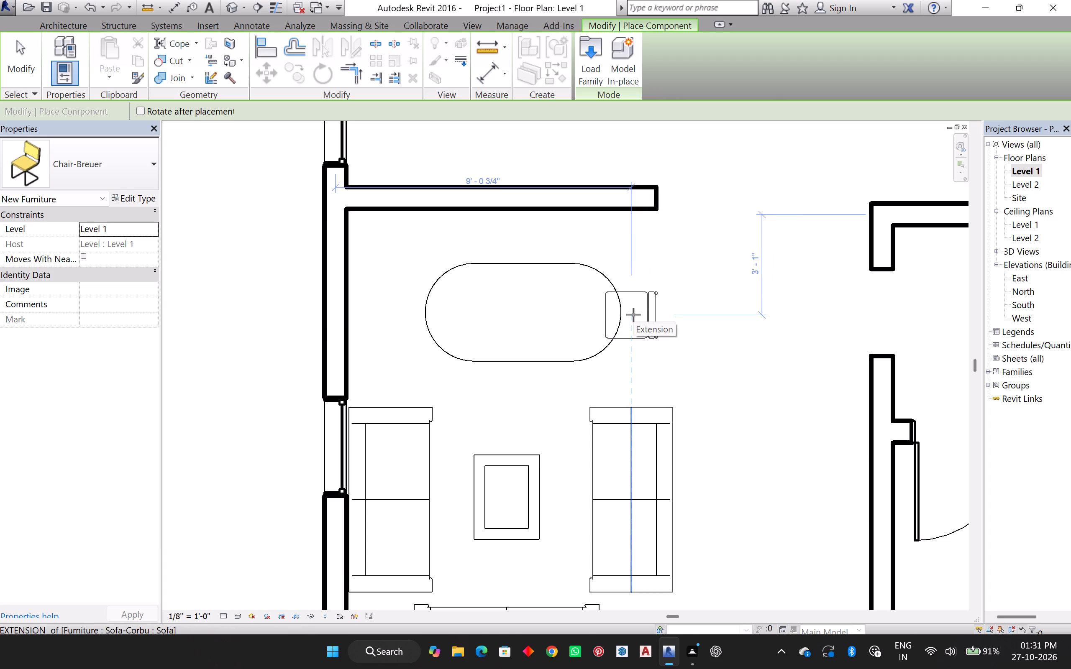
pyautogui.click(636, 313)
pyautogui.press('space')
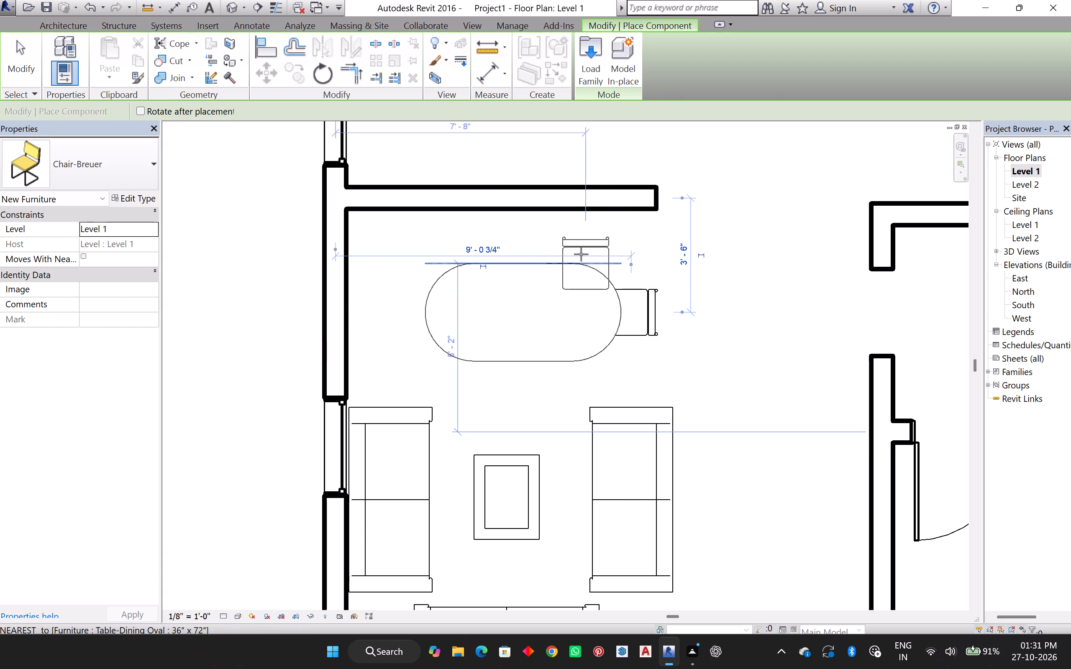
pyautogui.click(566, 247)
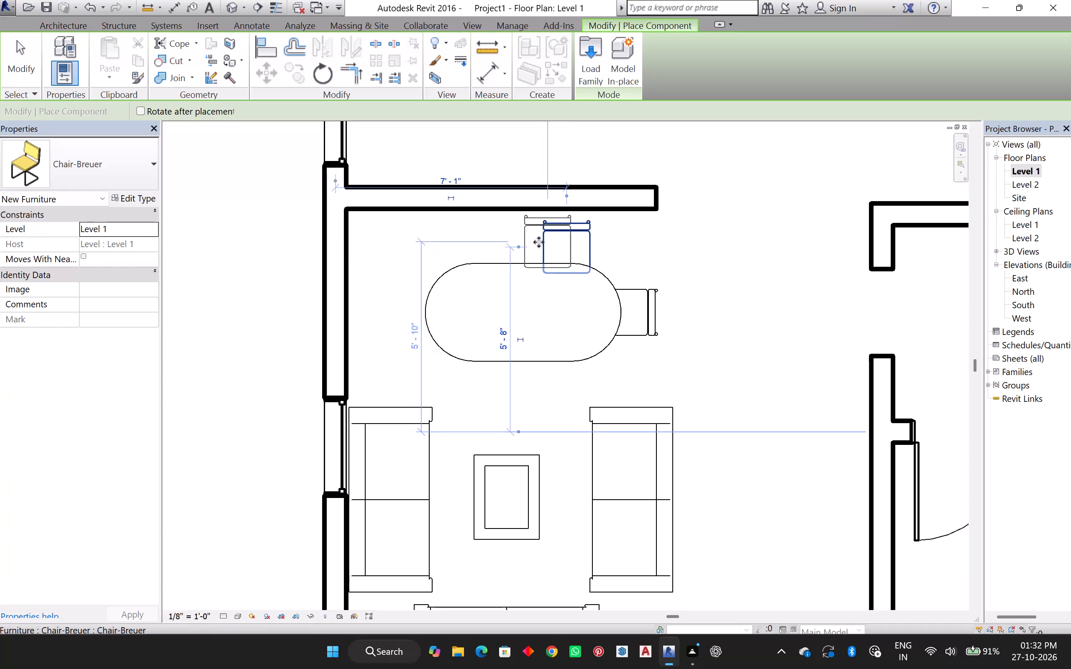
pyautogui.click(486, 244)
pyautogui.press('space')
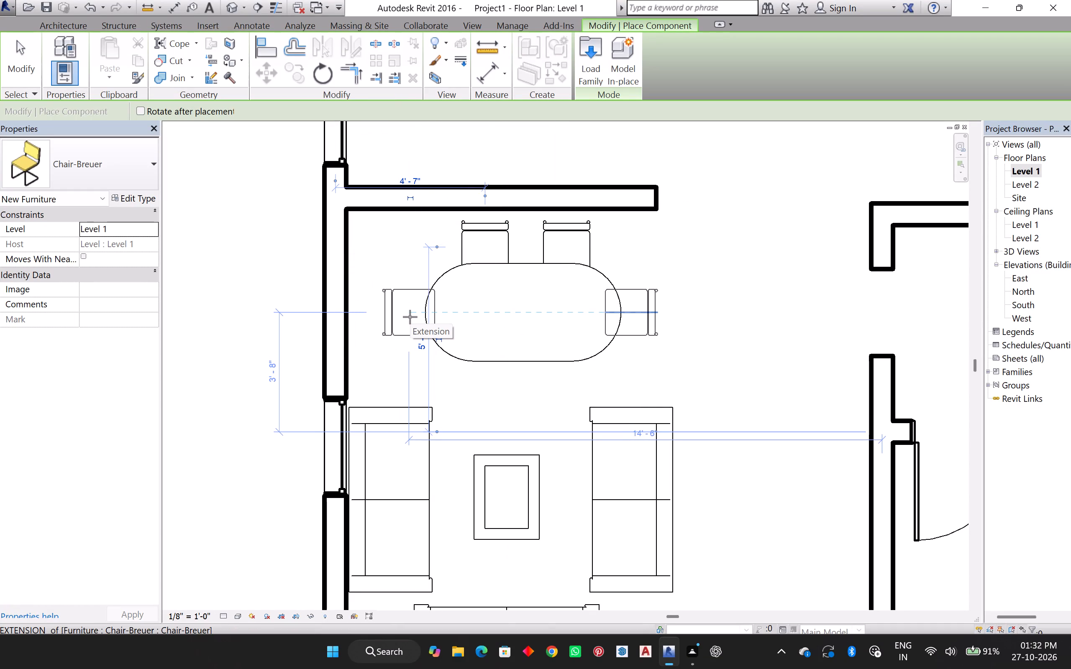
pyautogui.click(410, 317)
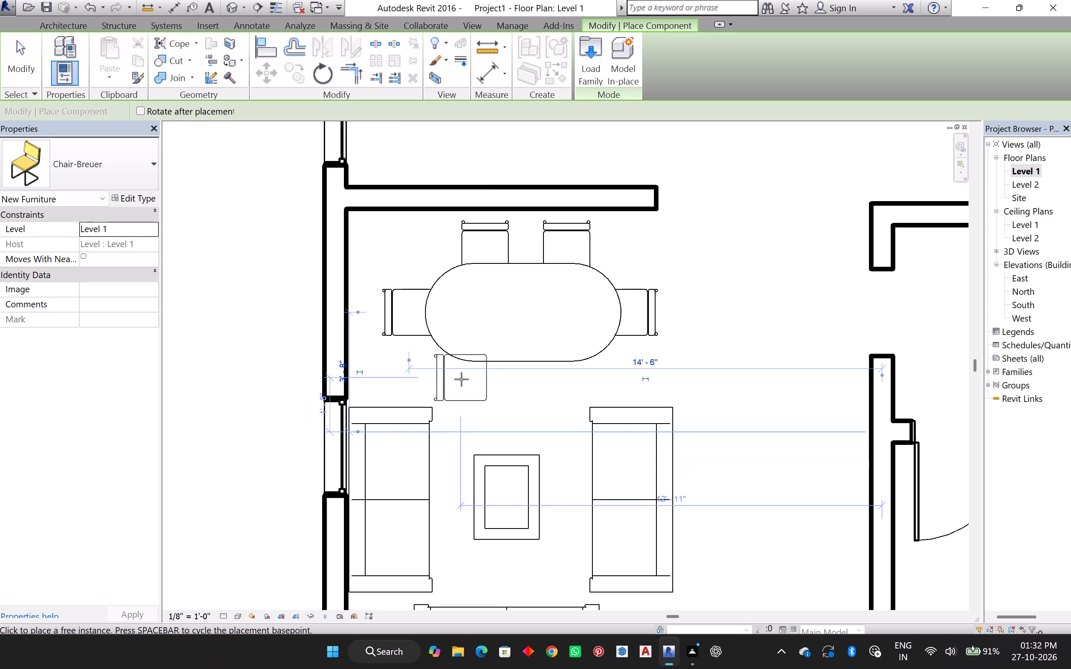
pyautogui.press('space')
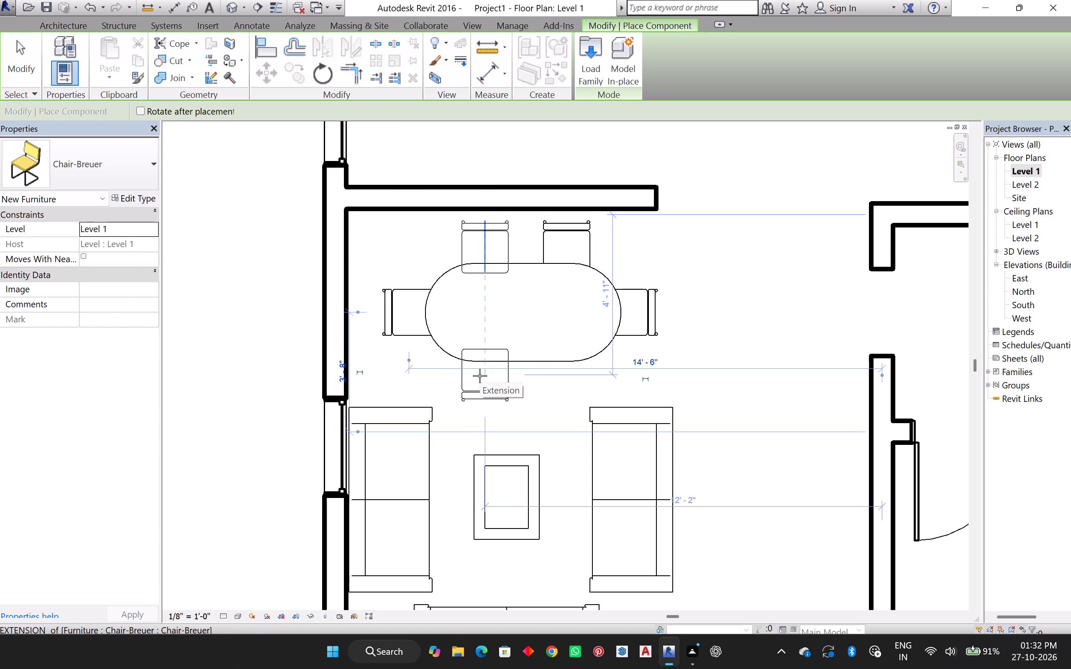
pyautogui.click(480, 376)
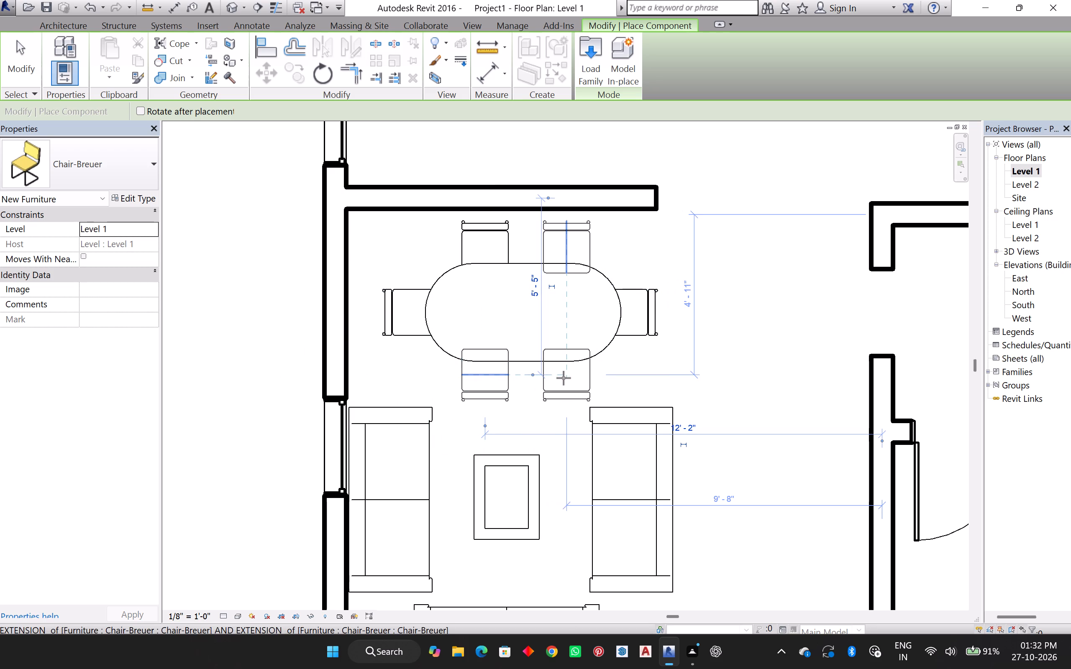
pyautogui.click(564, 378)
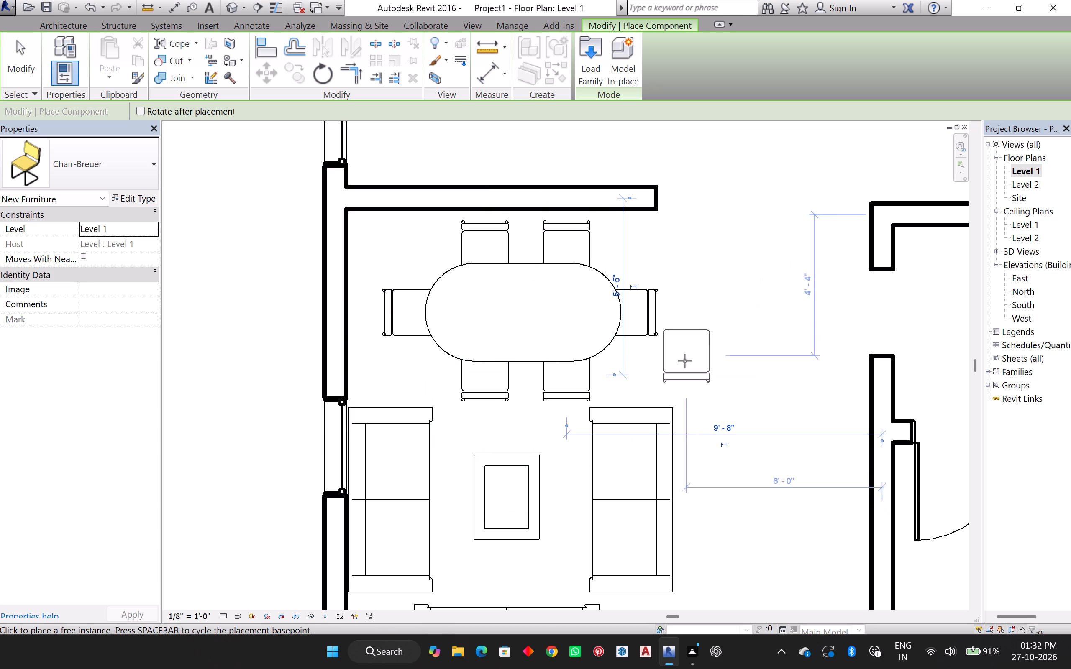
pyautogui.press('Escape')
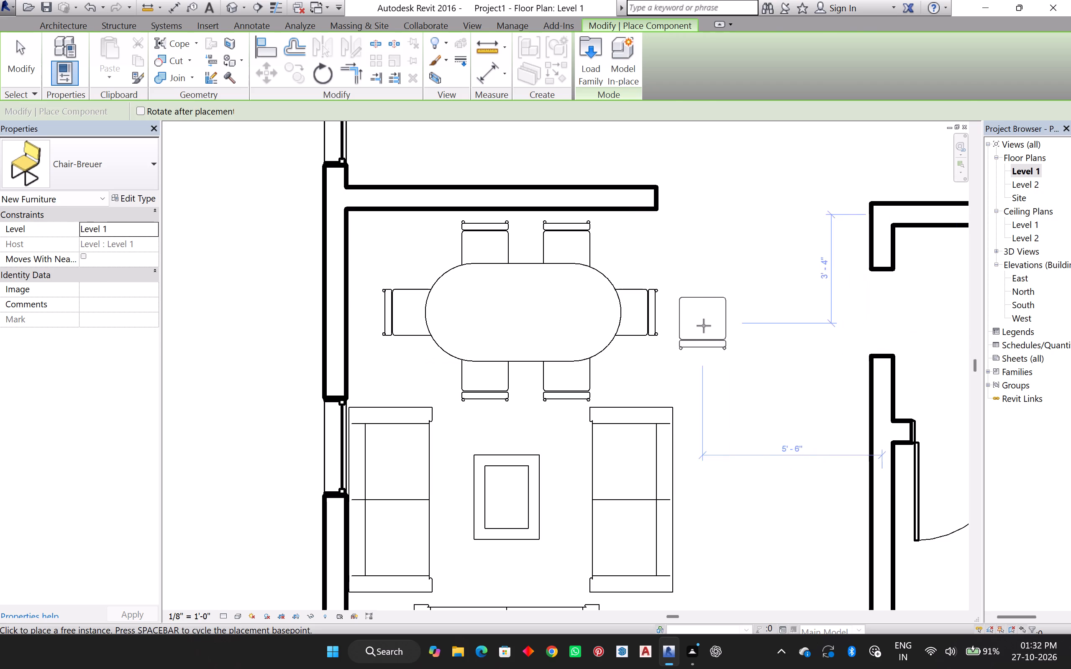
pyautogui.press('Escape')
# Move the two end chairs inward so their seats tuck under the oval table, the right one about 8'-6" from the left exterior wall.
pyautogui.click(648, 321)
pyautogui.click(639, 317)
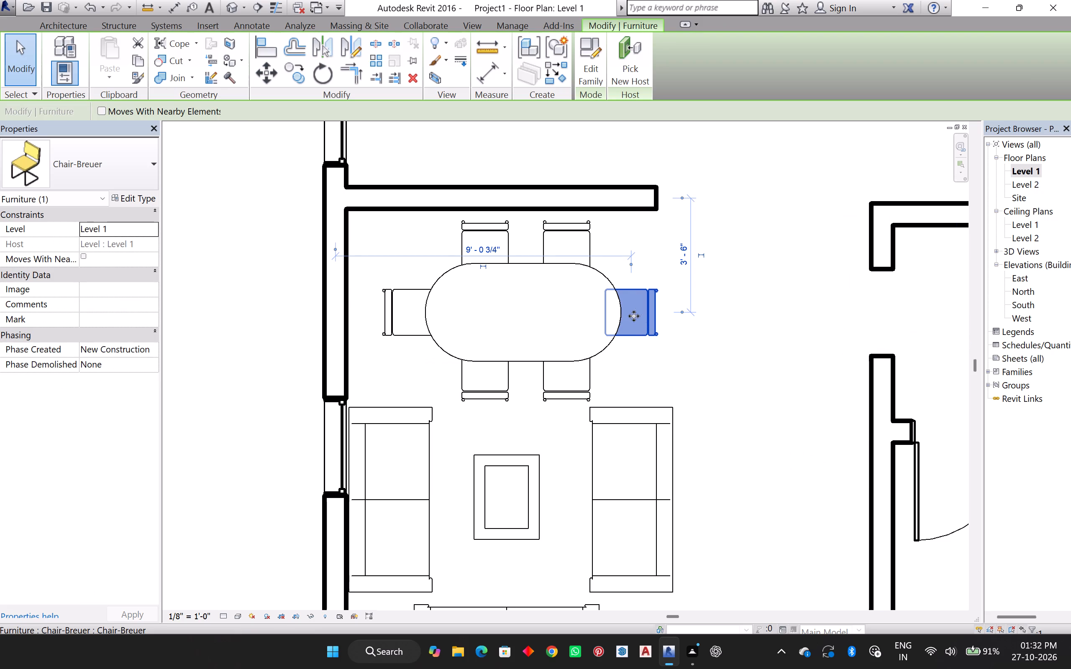
pyautogui.moveTo(635, 314); pyautogui.dragTo(606, 319)
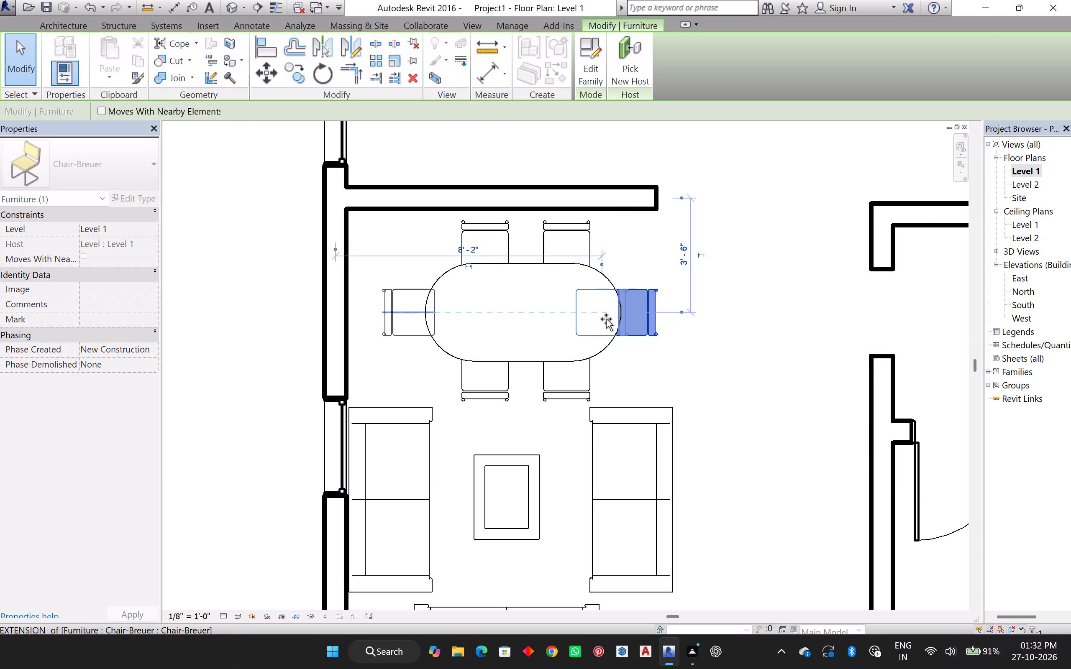
pyautogui.moveTo(606, 319); pyautogui.dragTo(619, 321)
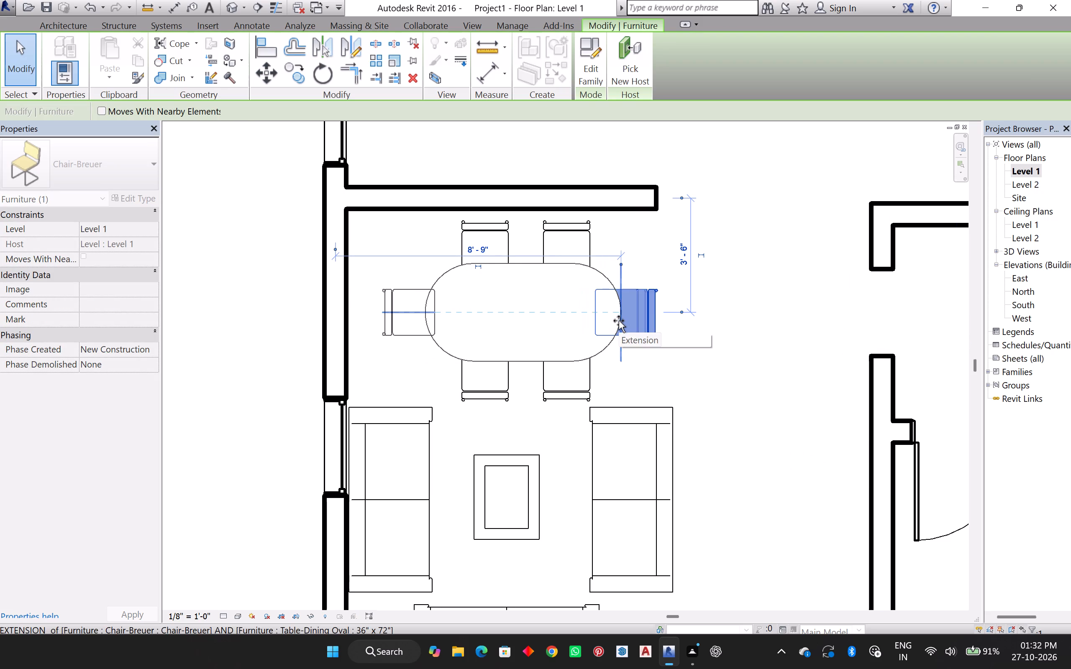
pyautogui.moveTo(619, 321); pyautogui.dragTo(616, 321)
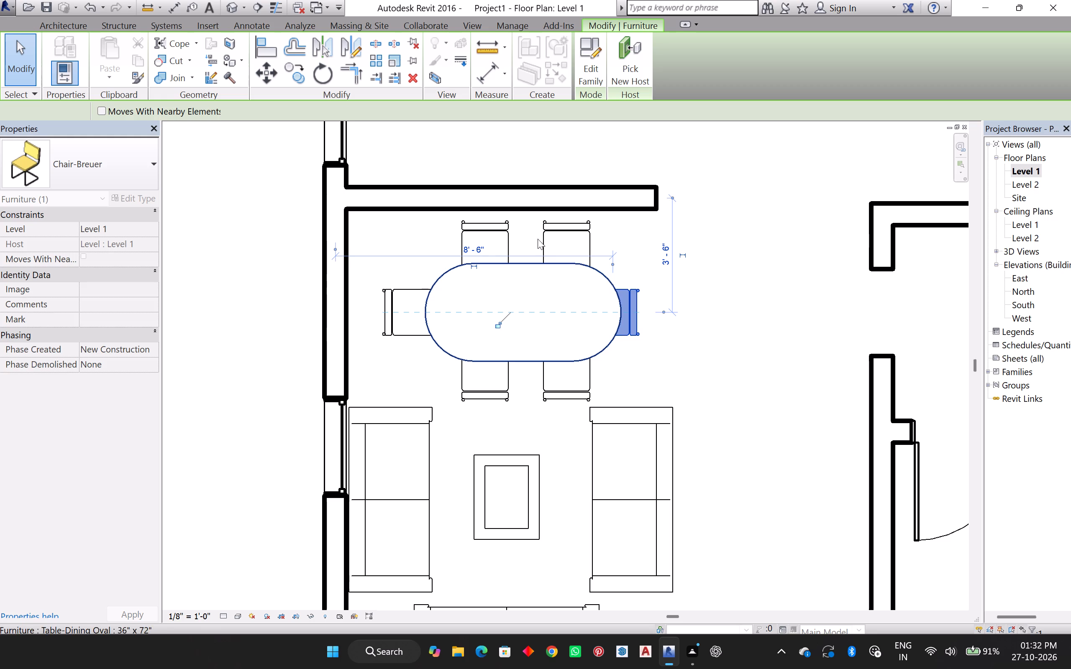
pyautogui.moveTo(405, 312); pyautogui.dragTo(416, 314)
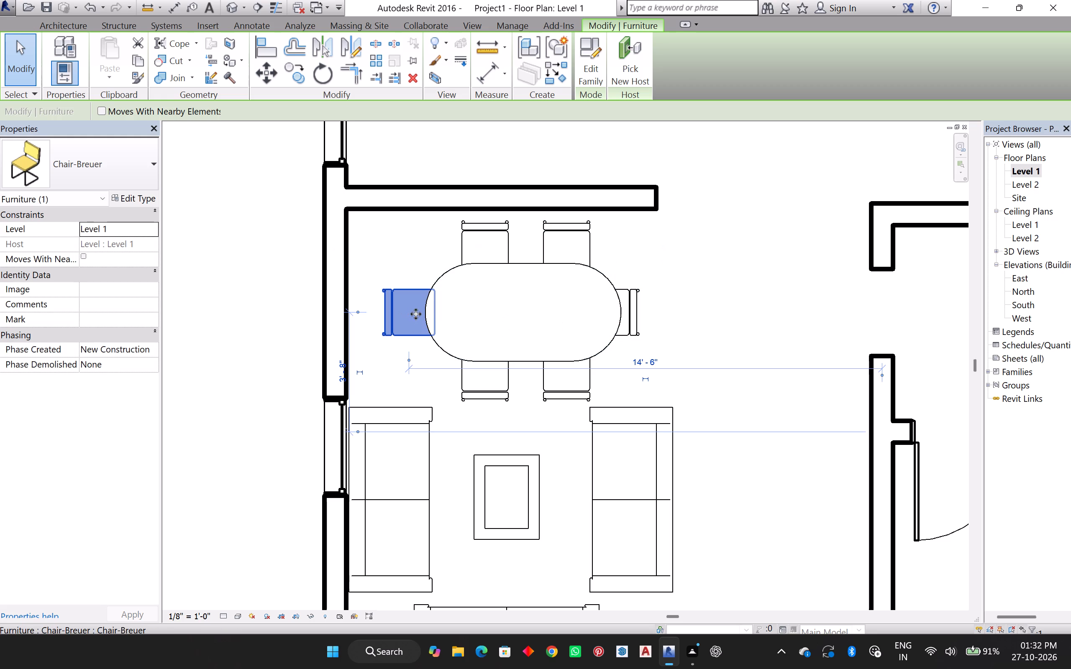
pyautogui.moveTo(416, 314); pyautogui.dragTo(430, 314)
# Tuck the four long-side chairs under the oval table, keeping each pair aligned, the sofa-side pair about 4'-9" from the partition wall.
pyautogui.moveTo(486, 239); pyautogui.dragTo(487, 255)
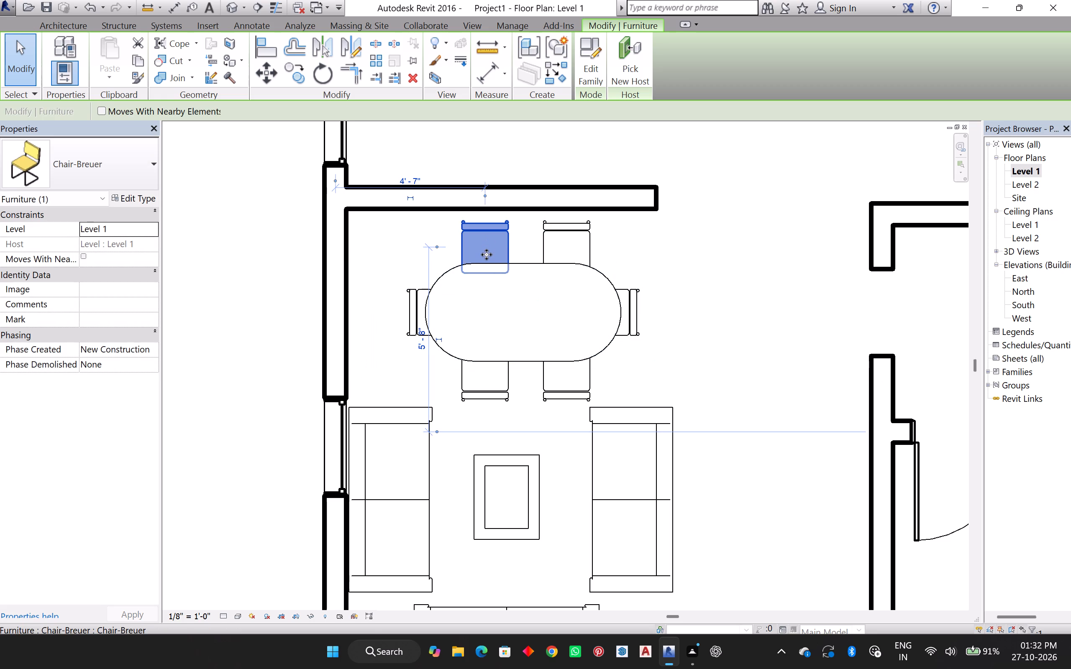
pyautogui.moveTo(487, 255); pyautogui.dragTo(487, 262)
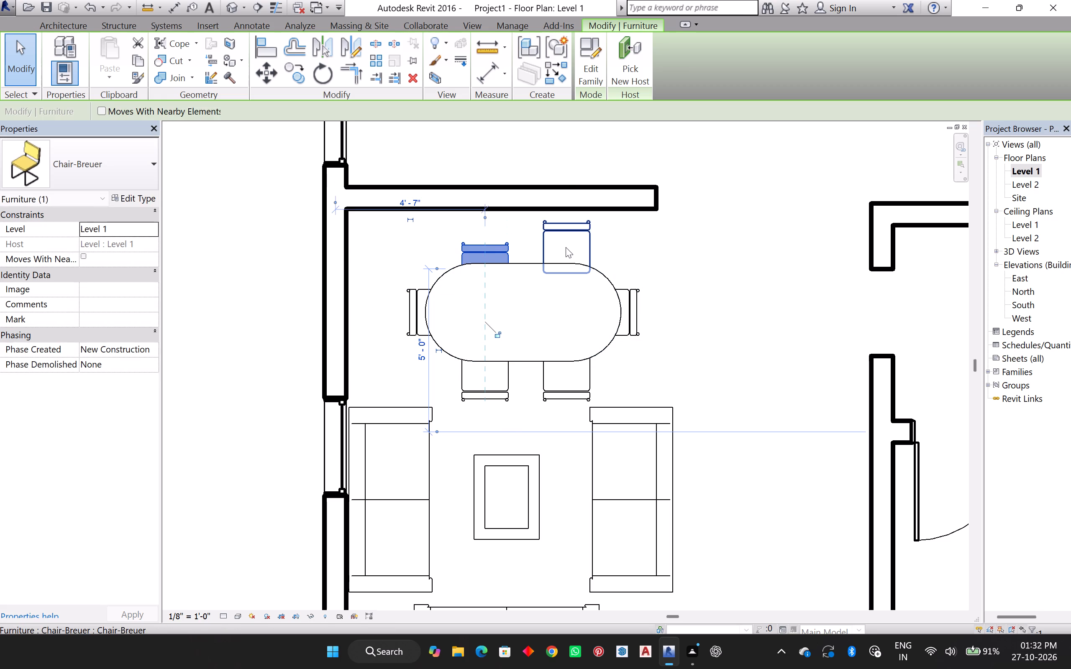
pyautogui.moveTo(566, 247); pyautogui.dragTo(568, 272)
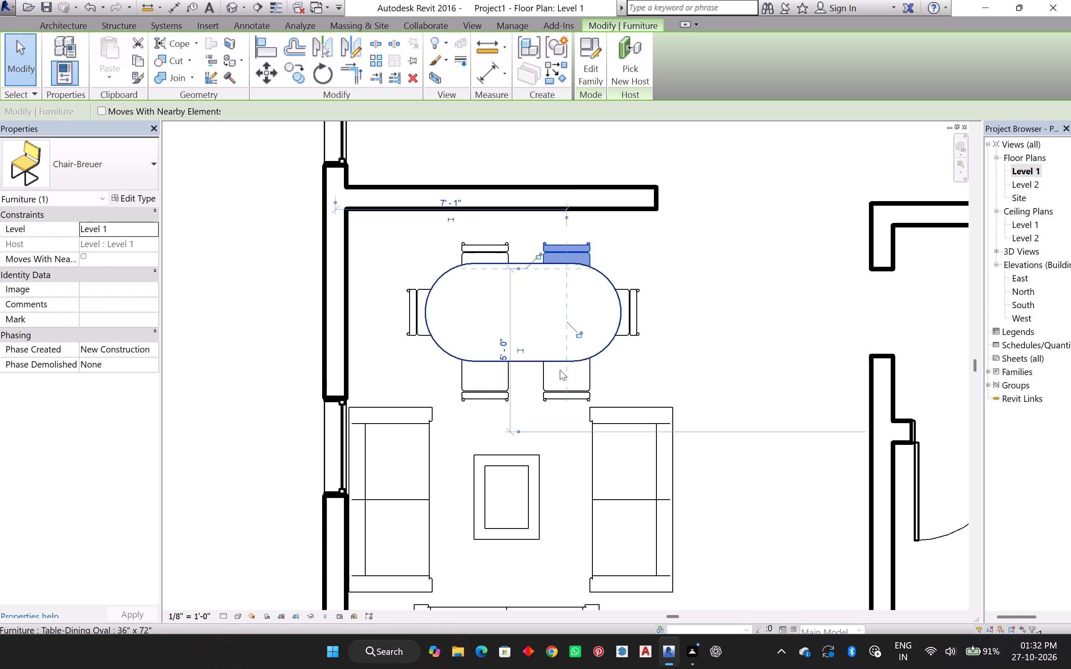
pyautogui.moveTo(561, 377); pyautogui.dragTo(563, 355)
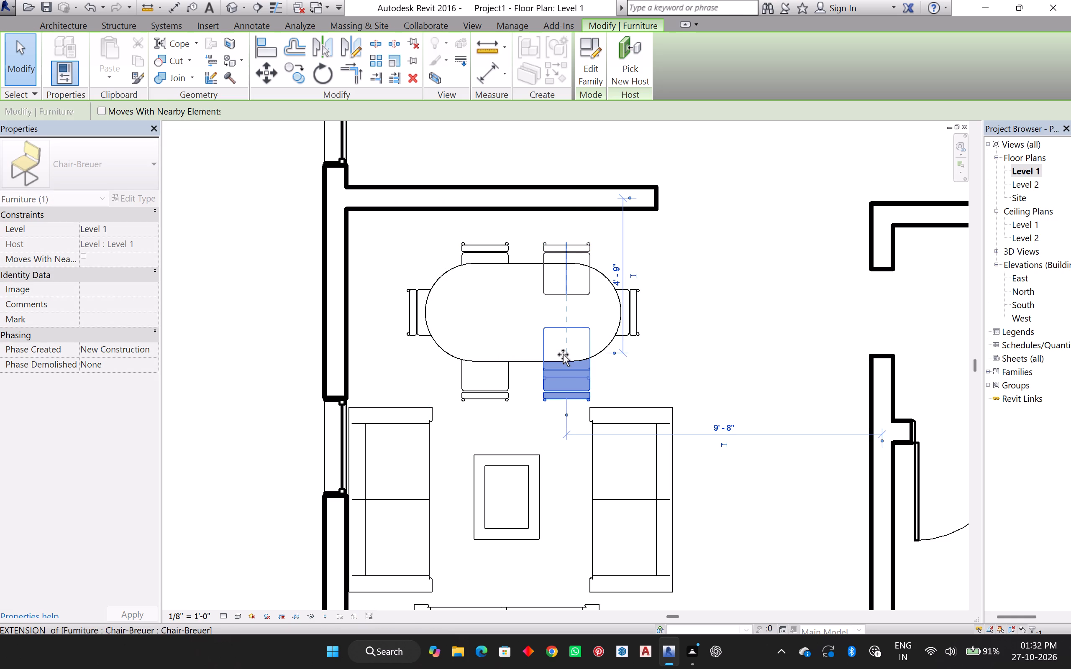
pyautogui.moveTo(563, 355); pyautogui.dragTo(563, 357)
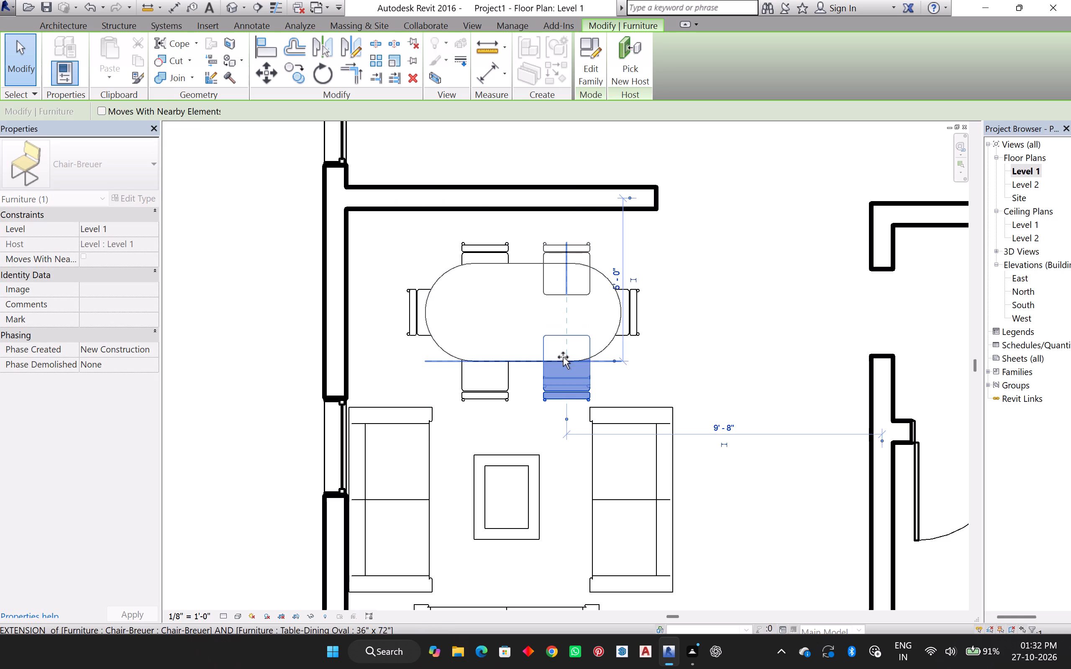
pyautogui.moveTo(563, 357); pyautogui.dragTo(563, 356)
pyautogui.moveTo(492, 373); pyautogui.dragTo(495, 350)
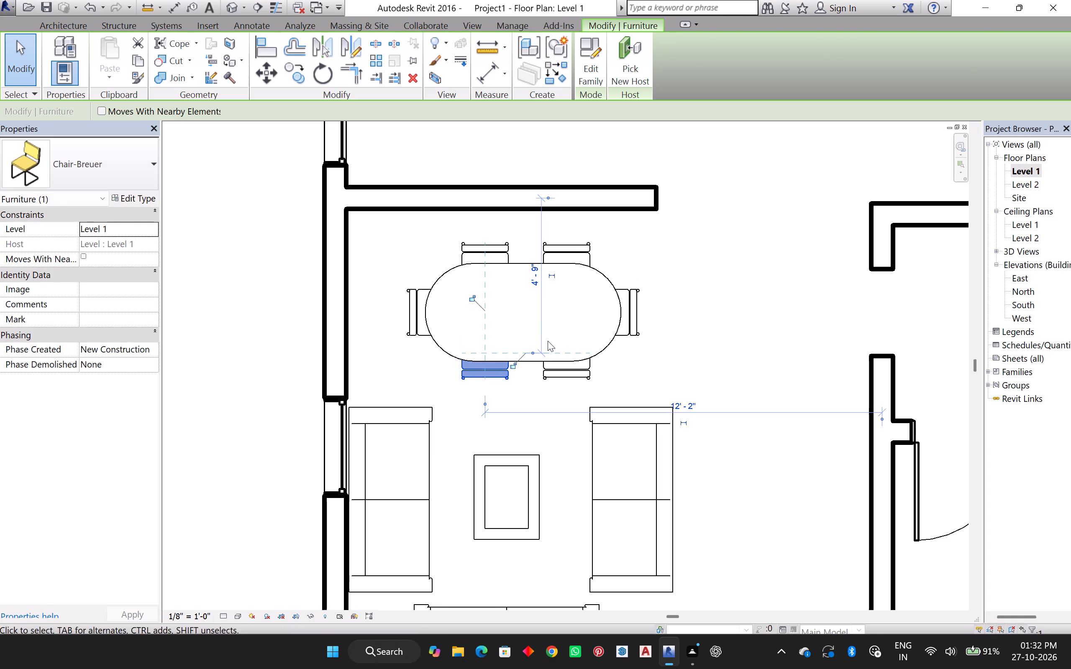
# Open the default 3D view and examine the oval dining table and its chairs from several angles.
pyautogui.press('Escape')
pyautogui.scroll(-4, 665, 351)
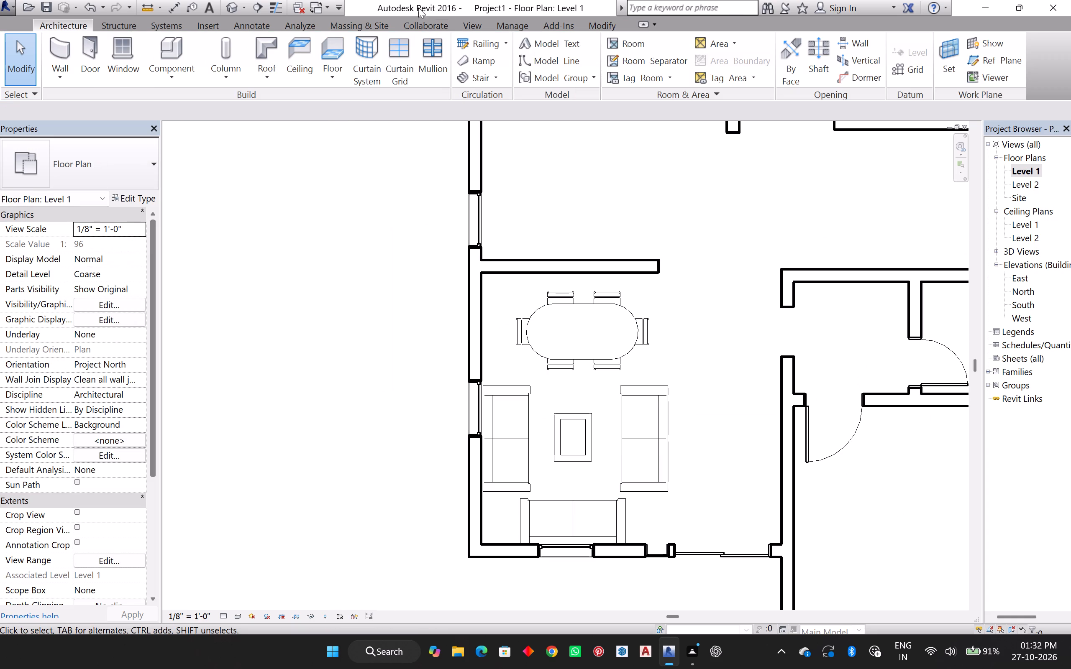
pyautogui.click(231, 13)
pyautogui.scroll(-1, 395, 311)
pyautogui.moveTo(399, 302); pyautogui.dragTo(408, 327, button='middle')
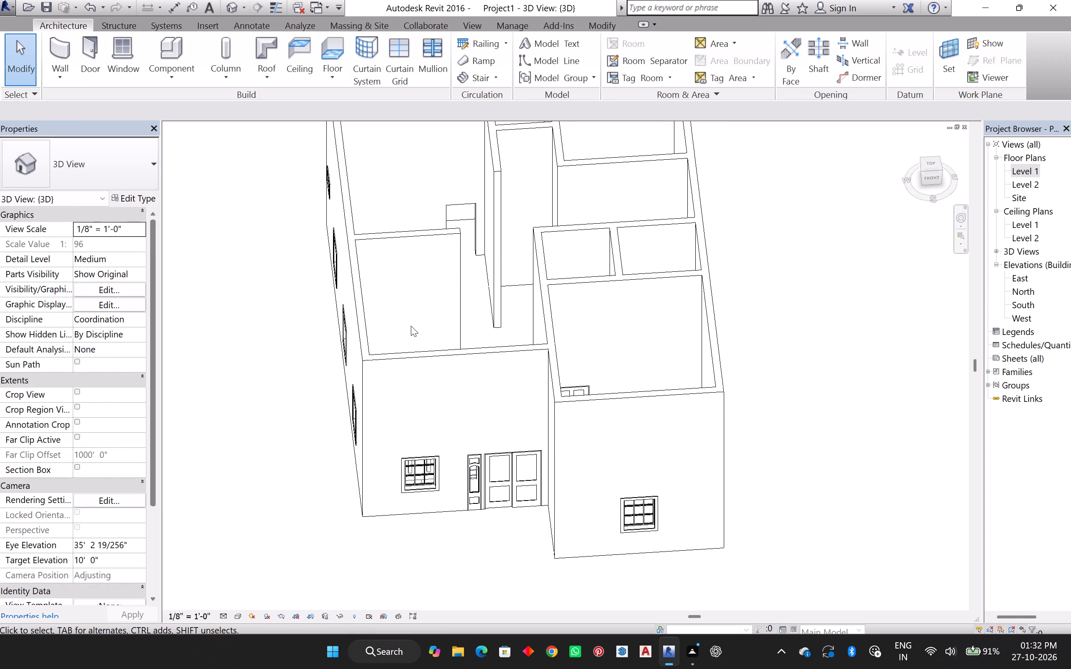
pyautogui.keyDown('shift'); pyautogui.moveTo(411, 326); pyautogui.dragTo(432, 434, button='middle'); pyautogui.keyUp('shift')
pyautogui.scroll(9, 423, 386)
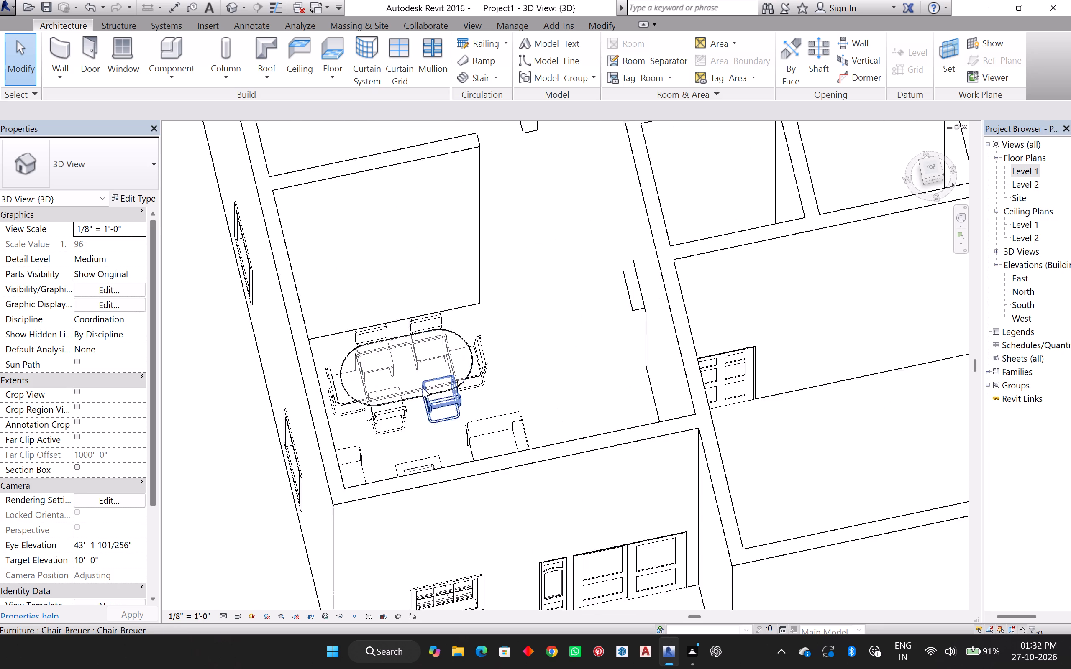
pyautogui.scroll(3, 423, 388)
pyautogui.moveTo(418, 412); pyautogui.dragTo(537, 414, button='middle')
pyautogui.middleClick(537, 414)
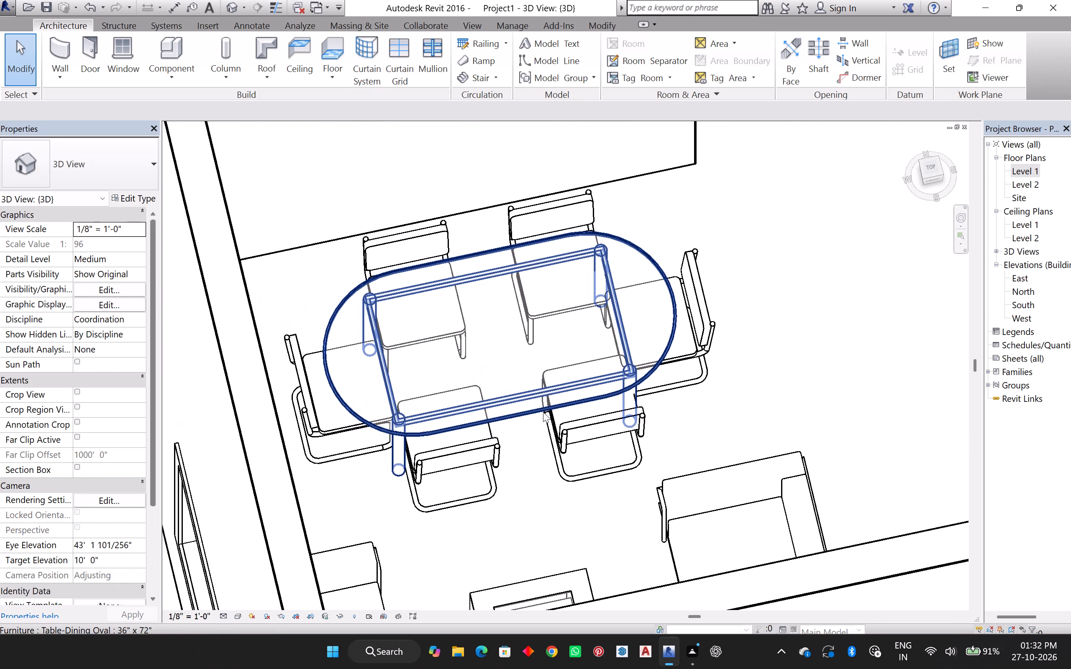
pyautogui.scroll(1, 552, 455)
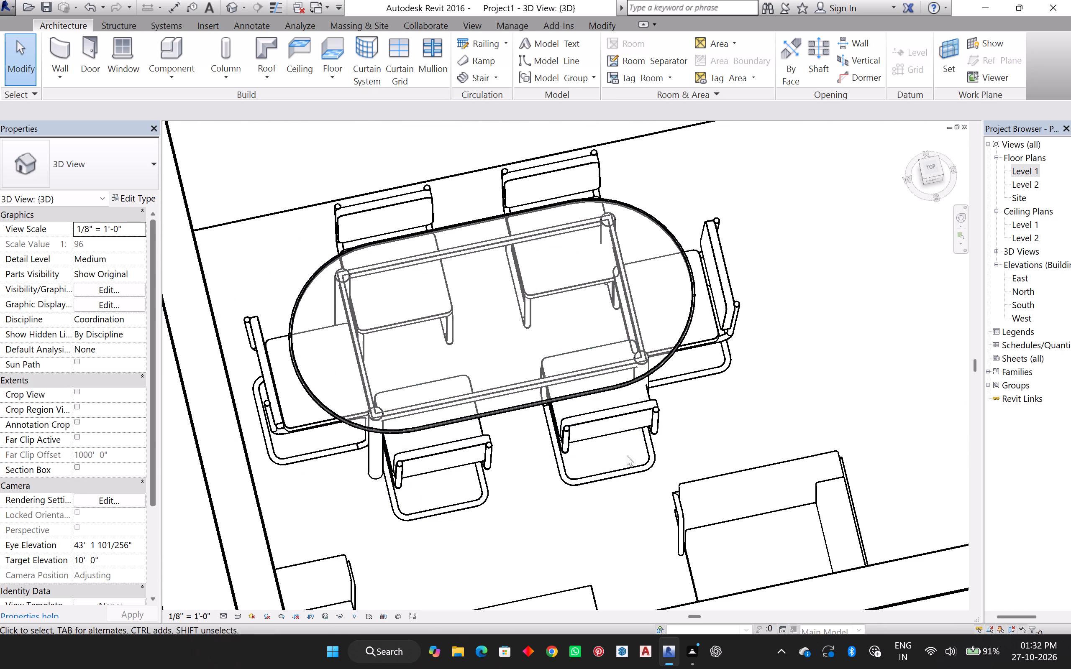
pyautogui.moveTo(639, 457); pyautogui.dragTo(647, 454, button='middle')
pyautogui.moveTo(568, 477); pyautogui.dragTo(571, 453, button='middle')
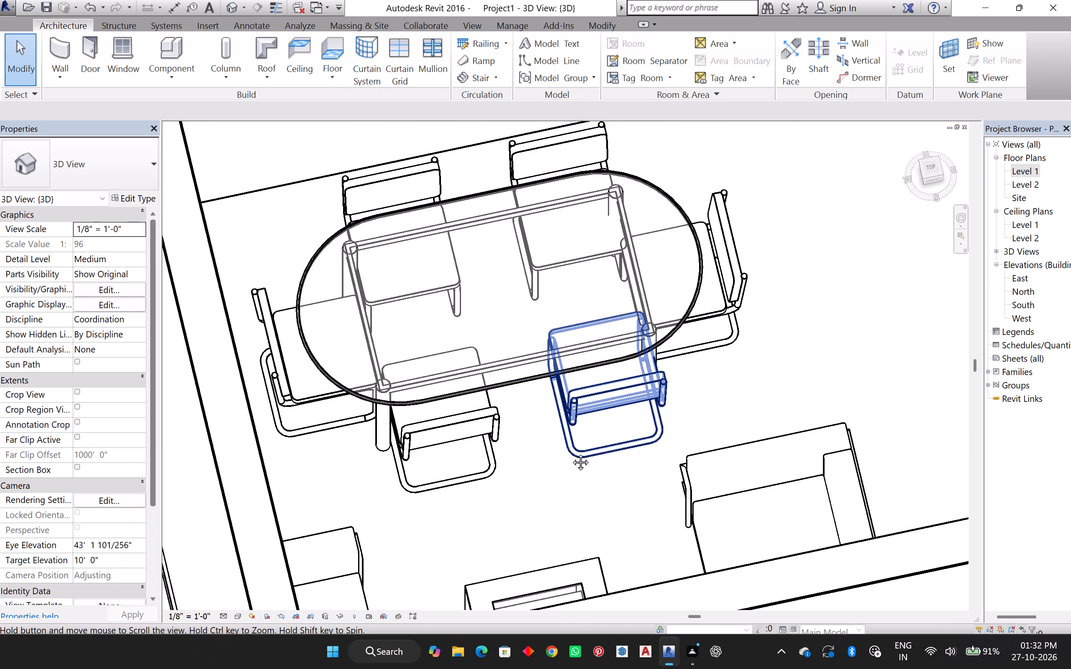
pyautogui.moveTo(571, 453); pyautogui.dragTo(579, 462, button='middle')
pyautogui.middleClick(580, 463)
pyautogui.keyDown('shift'); pyautogui.moveTo(547, 478); pyautogui.dragTo(570, 451, button='middle'); pyautogui.keyUp('shift')
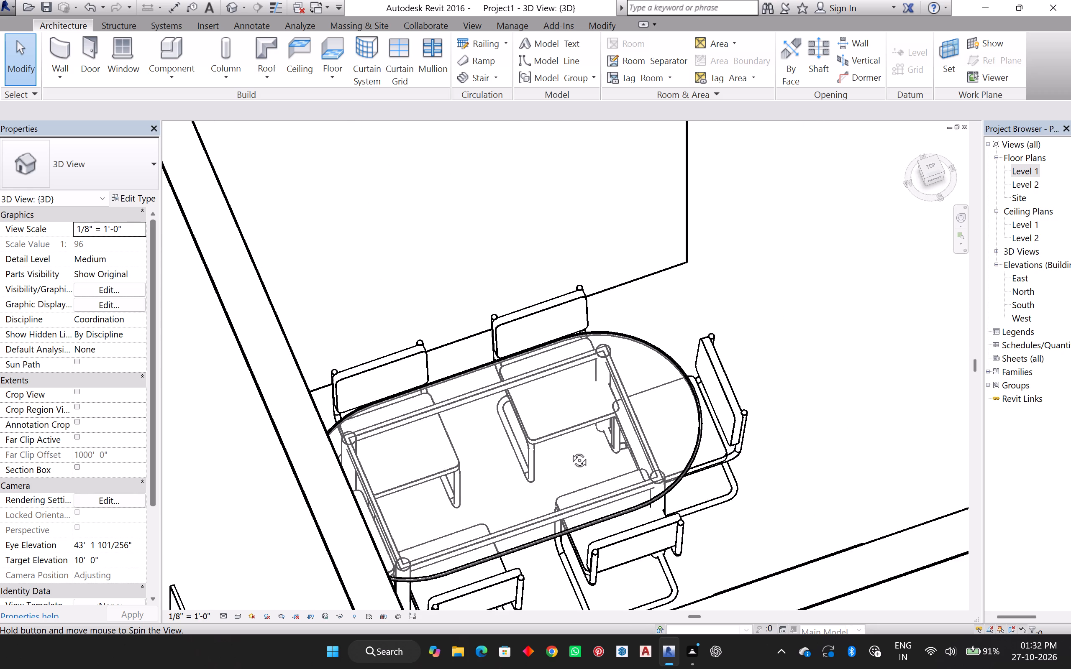
pyautogui.keyDown('shift'); pyautogui.moveTo(570, 451); pyautogui.dragTo(566, 455, button='middle'); pyautogui.keyUp('shift')
pyautogui.keyDown('shift'); pyautogui.middleClick(566, 455); pyautogui.keyUp('shift')
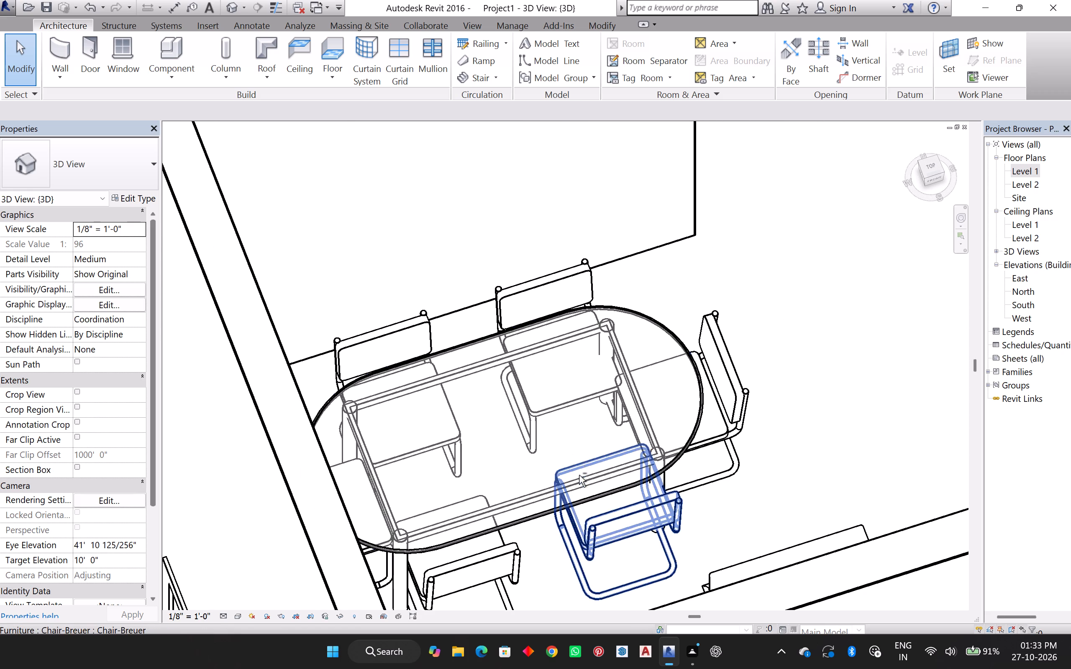
pyautogui.keyDown('shift'); pyautogui.moveTo(579, 474); pyautogui.dragTo(550, 467, button='middle'); pyautogui.keyUp('shift')
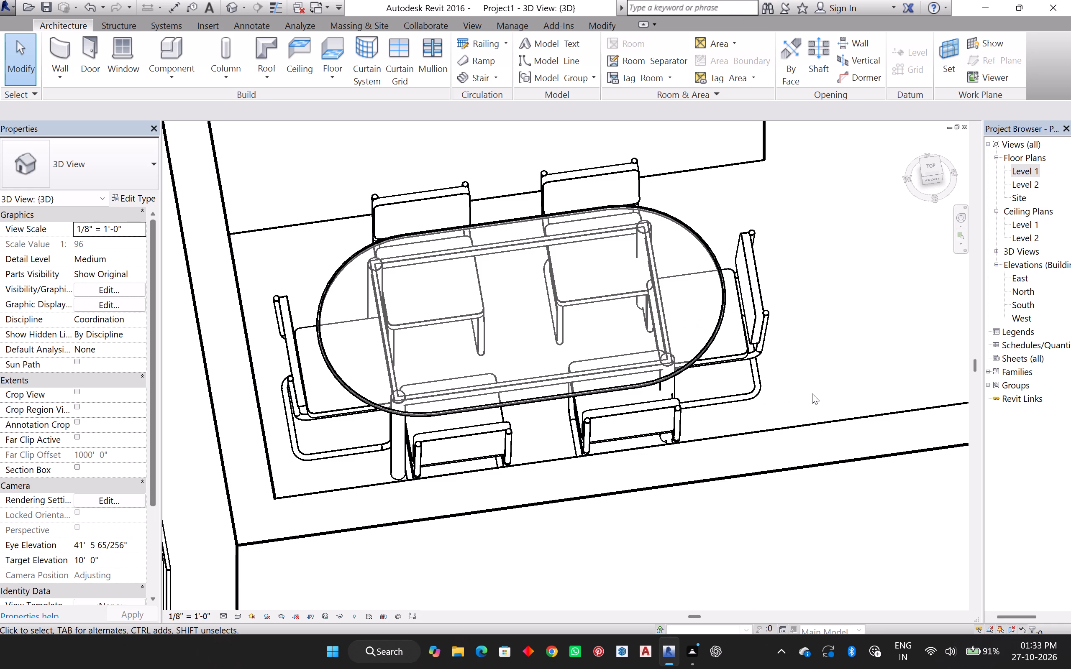
pyautogui.scroll(-1, 809, 399)
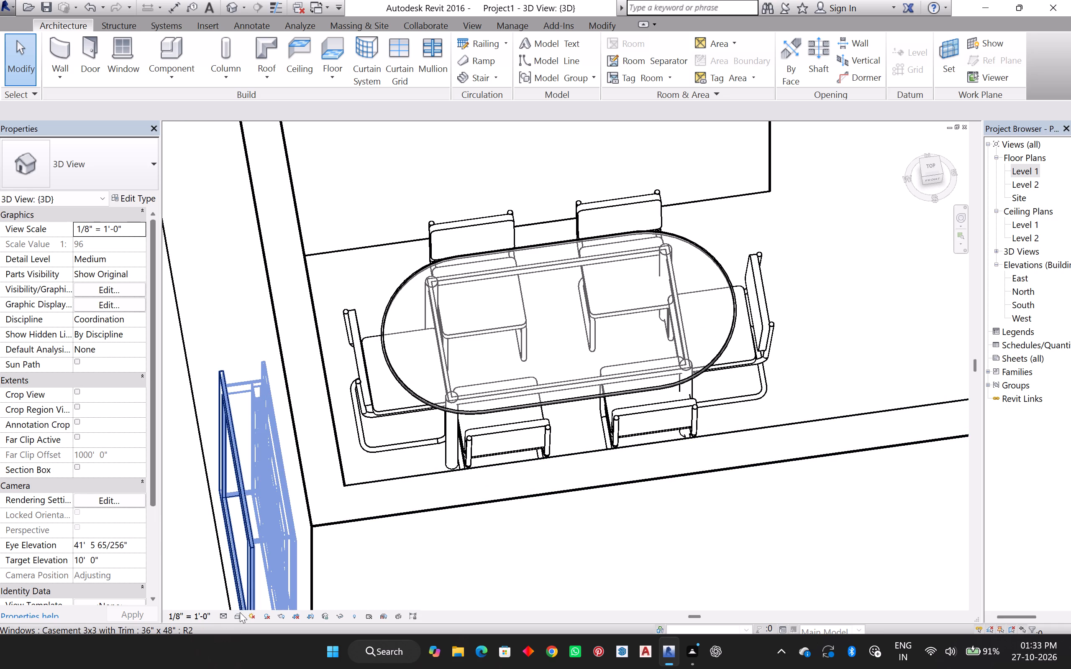
# Set the 3D view's visual style to Realistic.
pyautogui.click(234, 613)
pyautogui.click(256, 591)
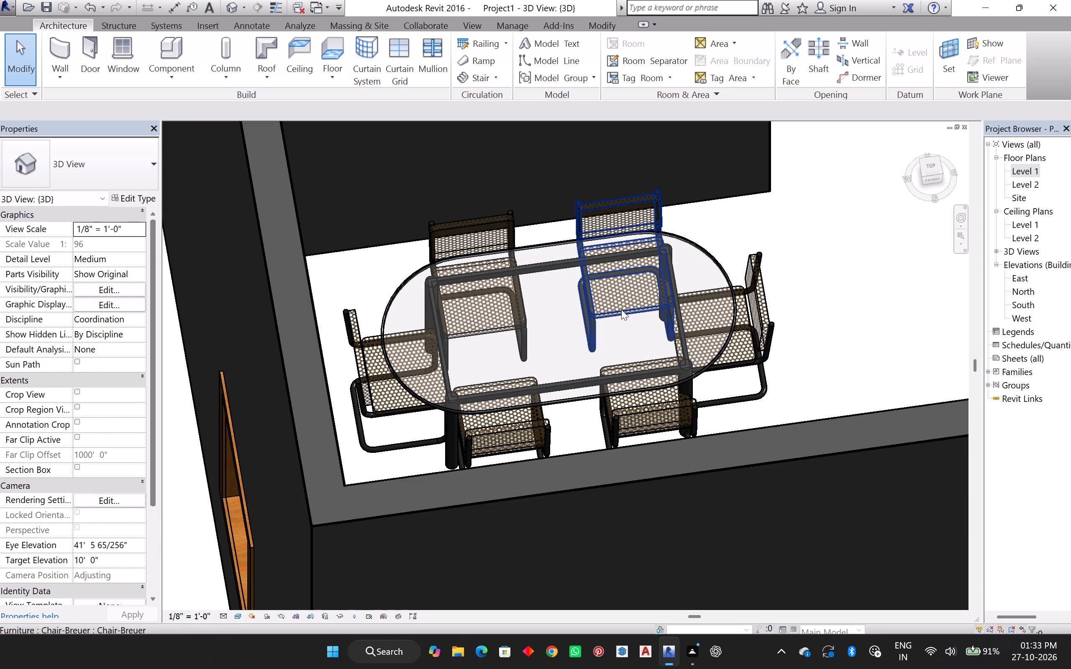
# Examine the materials and arrangement of the dining set, sofas and coffee table in 3D, both up close and from above.
pyautogui.scroll(-1, 712, 357)
pyautogui.keyDown('shift'); pyautogui.moveTo(785, 301); pyautogui.dragTo(729, 323, button='middle'); pyautogui.keyUp('shift')
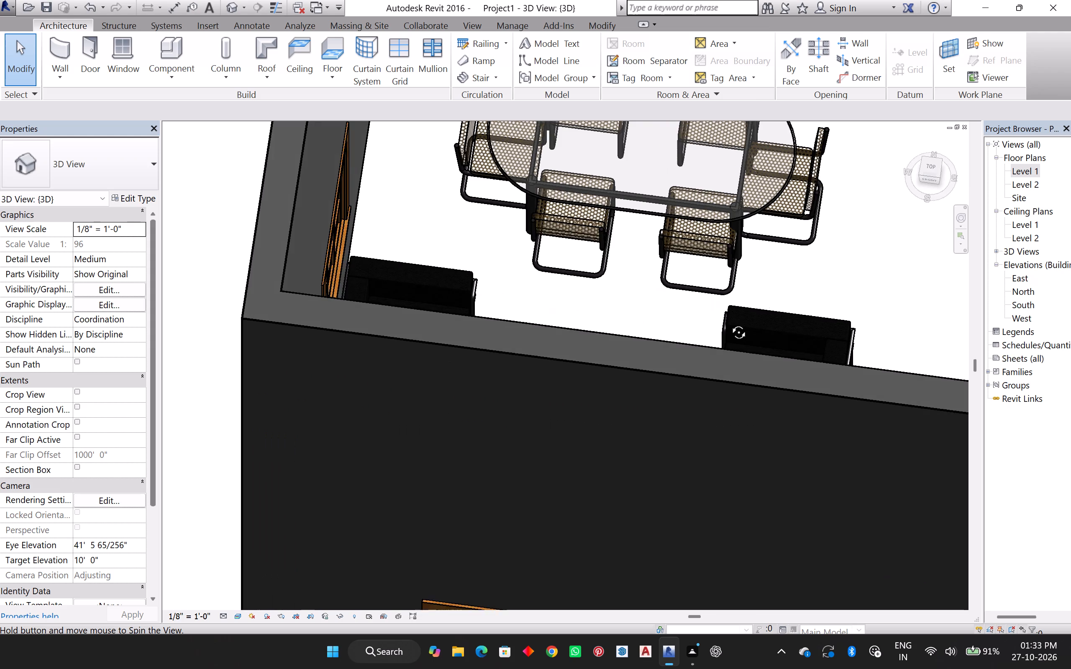
pyautogui.keyDown('shift'); pyautogui.moveTo(729, 323); pyautogui.dragTo(752, 294, button='middle'); pyautogui.keyUp('shift')
pyautogui.scroll(12, 771, 247)
pyautogui.scroll(1, 838, 248)
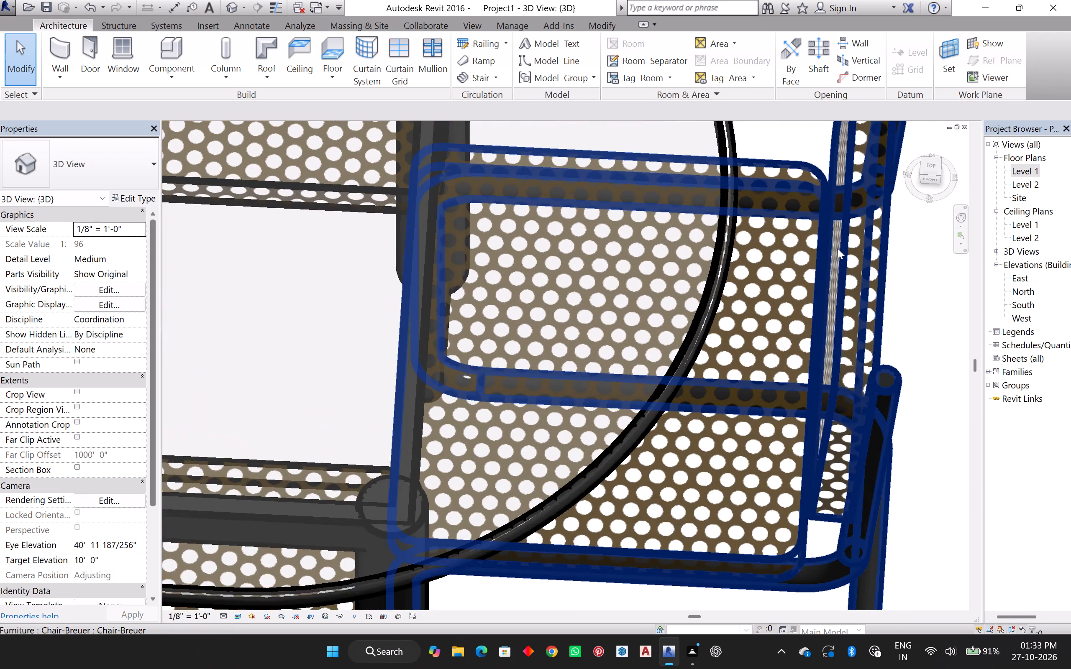
pyautogui.scroll(4, 838, 248)
pyautogui.scroll(-16, 840, 255)
pyautogui.keyDown('shift'); pyautogui.moveTo(751, 268); pyautogui.dragTo(739, 313, button='middle'); pyautogui.keyUp('shift')
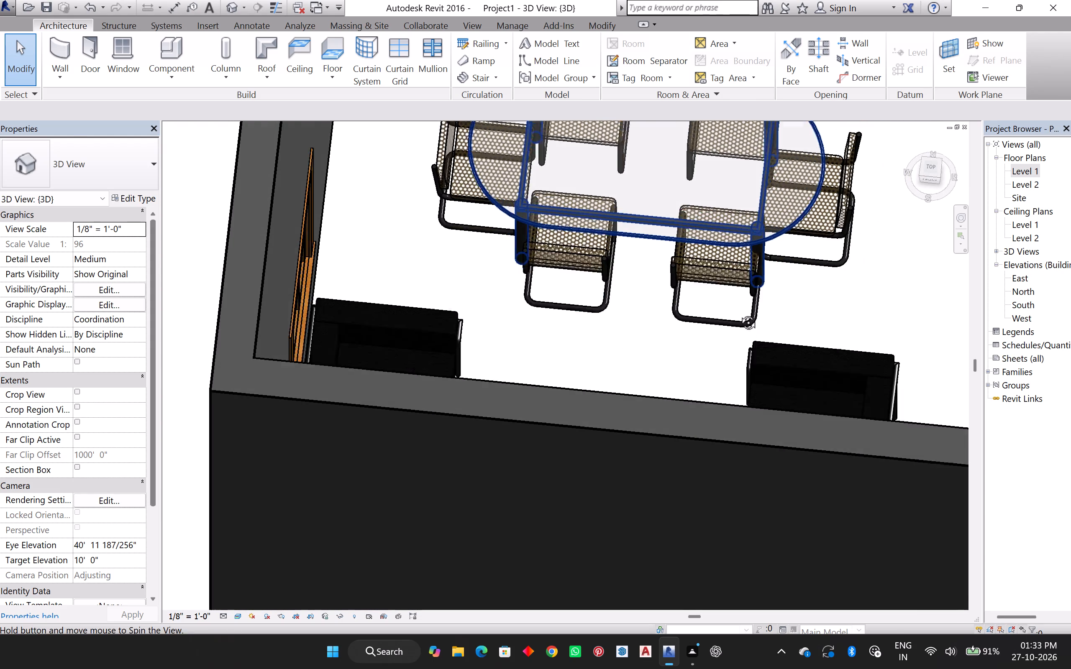
pyautogui.keyDown('shift'); pyautogui.moveTo(739, 313); pyautogui.dragTo(736, 325, button='middle'); pyautogui.keyUp('shift')
pyautogui.keyDown('shift'); pyautogui.middleClick(776, 247); pyautogui.keyUp('shift')
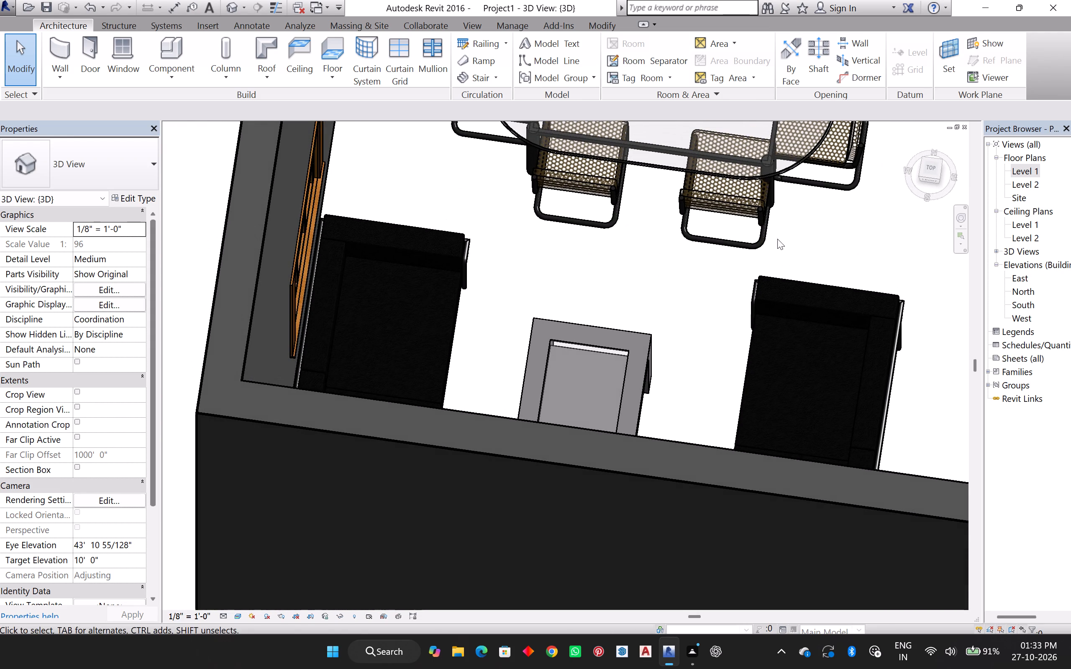
pyautogui.moveTo(777, 239); pyautogui.dragTo(717, 381, button='middle')
pyautogui.middleClick(716, 383)
pyautogui.keyDown('shift'); pyautogui.moveTo(726, 296); pyautogui.dragTo(740, 289, button='middle'); pyautogui.keyUp('shift')
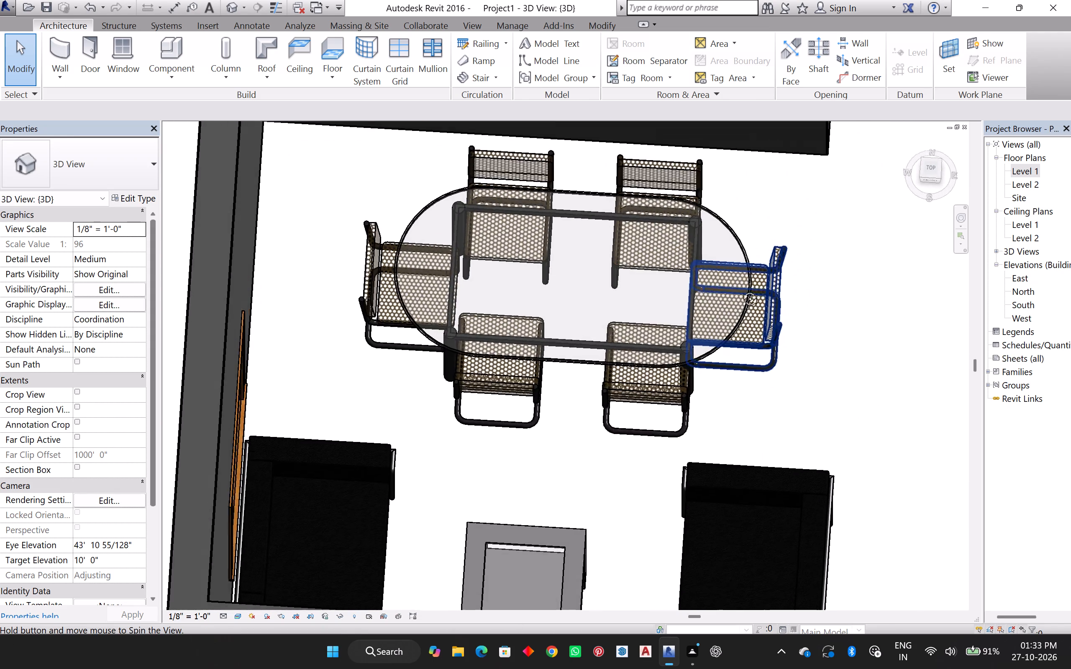
pyautogui.keyDown('shift'); pyautogui.moveTo(740, 289); pyautogui.dragTo(748, 273, button='middle'); pyautogui.keyUp('shift')
pyautogui.keyDown('shift'); pyautogui.middleClick(748, 273); pyautogui.keyUp('shift')
pyautogui.keyDown('shift'); pyautogui.moveTo(732, 288); pyautogui.dragTo(586, 347, button='middle'); pyautogui.keyUp('shift')
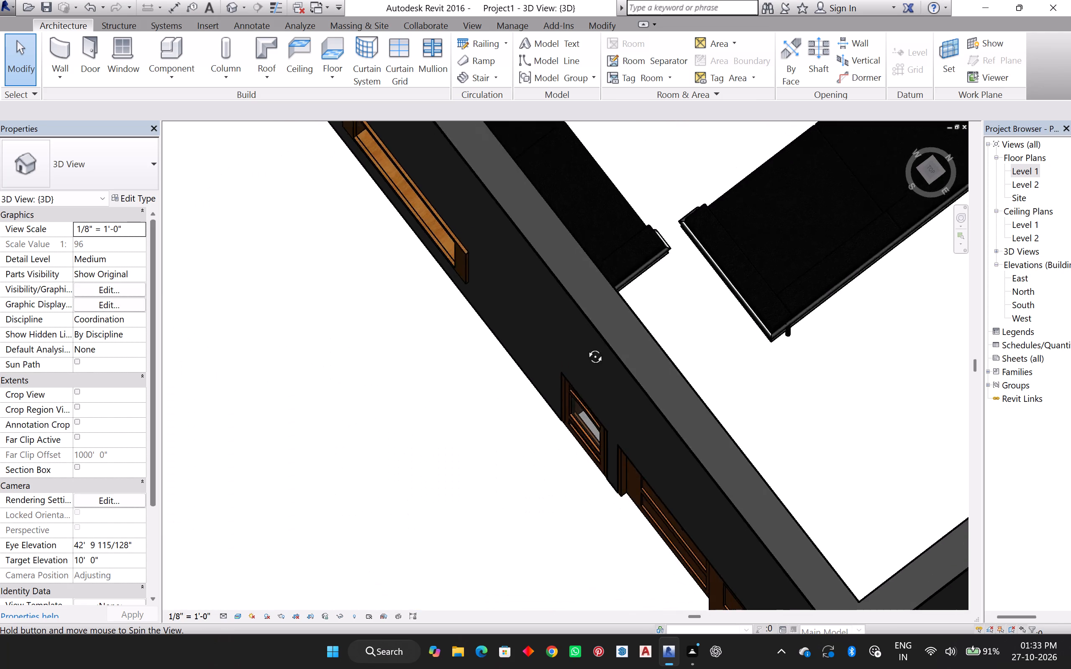
pyautogui.keyDown('shift'); pyautogui.moveTo(586, 347); pyautogui.dragTo(584, 332, button='middle'); pyautogui.keyUp('shift')
pyautogui.moveTo(590, 327); pyautogui.dragTo(601, 321, button='middle')
pyautogui.scroll(5, 741, 264)
pyautogui.scroll(6, 781, 260)
pyautogui.moveTo(754, 277); pyautogui.dragTo(716, 302, button='middle')
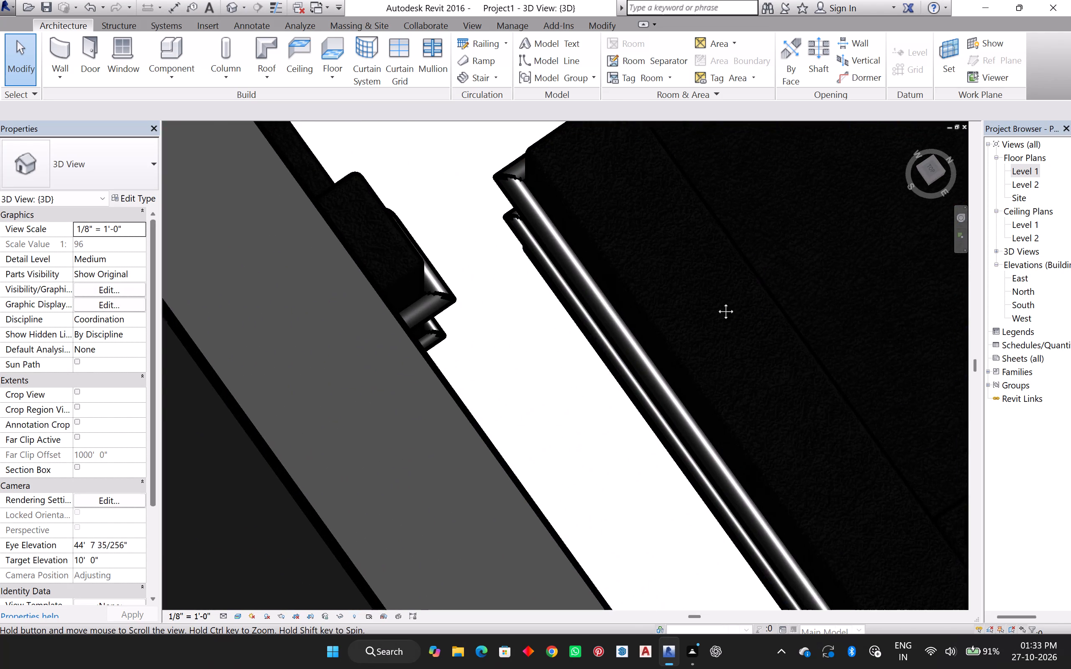
pyautogui.moveTo(716, 302); pyautogui.dragTo(507, 411, button='middle')
pyautogui.moveTo(460, 401); pyautogui.dragTo(508, 383, button='middle')
pyautogui.scroll(-5, 523, 347)
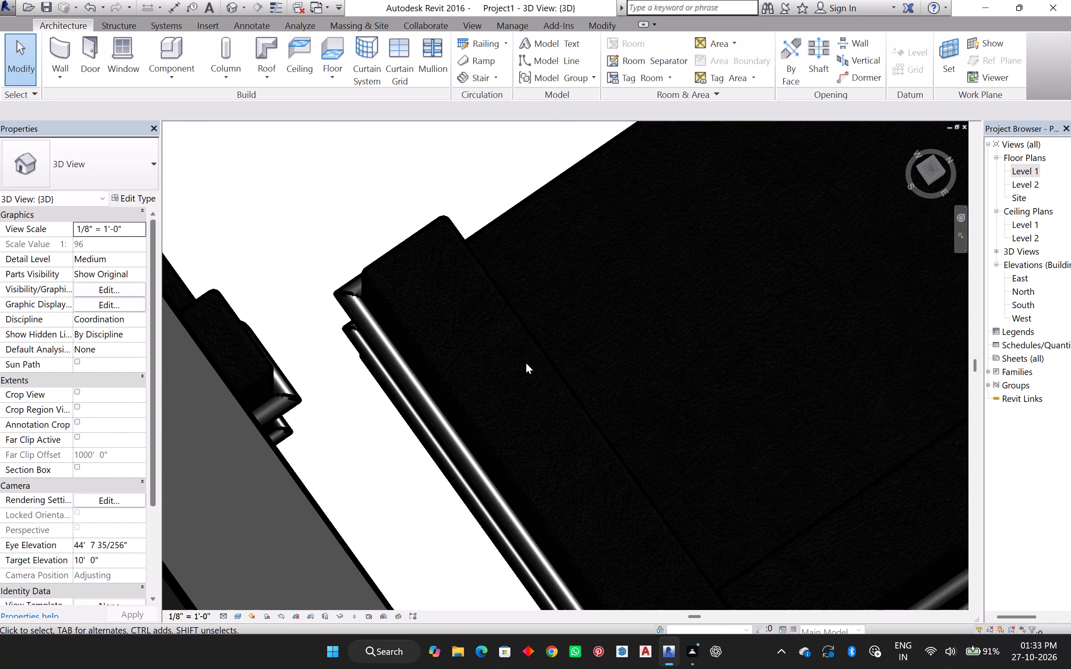
pyautogui.scroll(-7, 526, 363)
pyautogui.scroll(1, 520, 363)
pyautogui.scroll(-2, 520, 363)
pyautogui.click(602, 330)
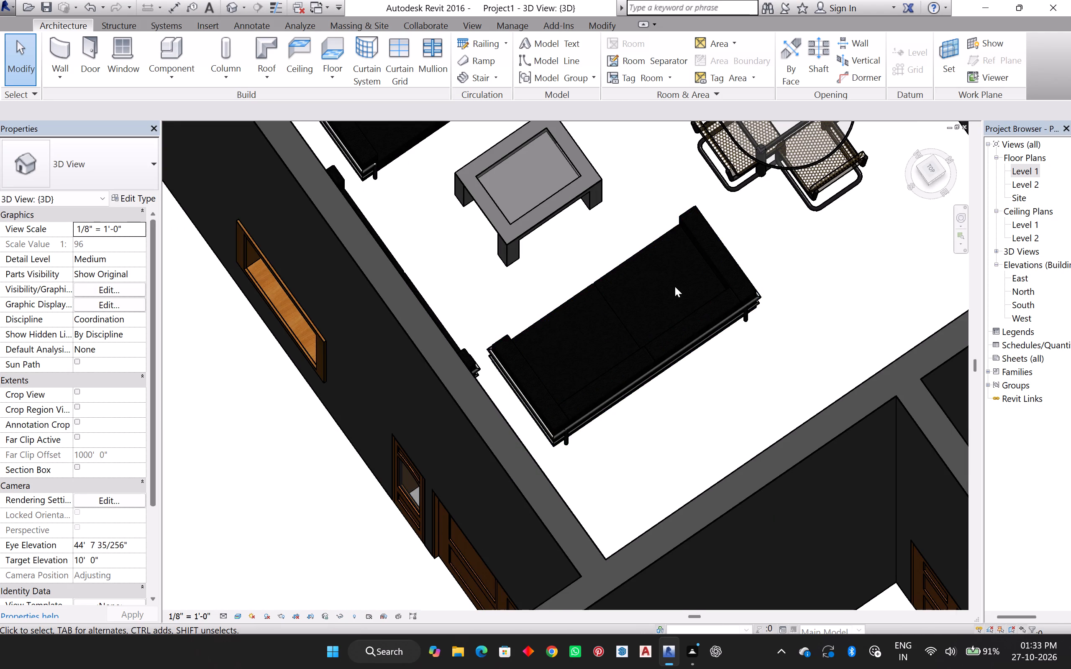
pyautogui.scroll(-4, 620, 285)
pyautogui.keyDown('shift'); pyautogui.moveTo(579, 279); pyautogui.dragTo(614, 253, button='middle'); pyautogui.keyUp('shift')
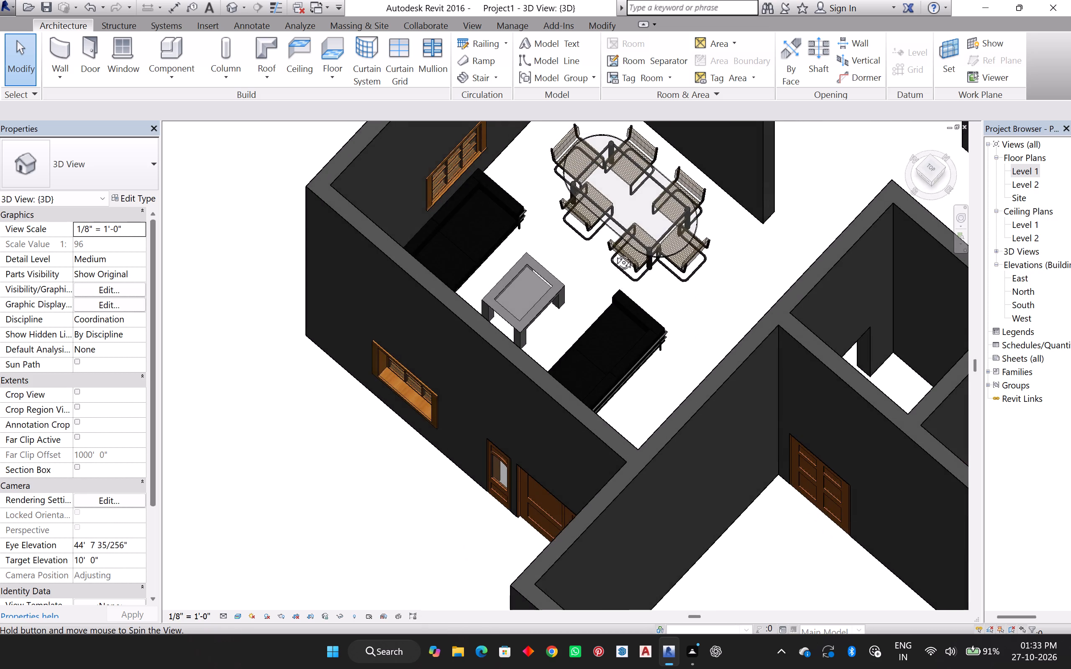
pyautogui.keyDown('shift'); pyautogui.moveTo(614, 253); pyautogui.dragTo(785, 232, button='middle'); pyautogui.keyUp('shift')
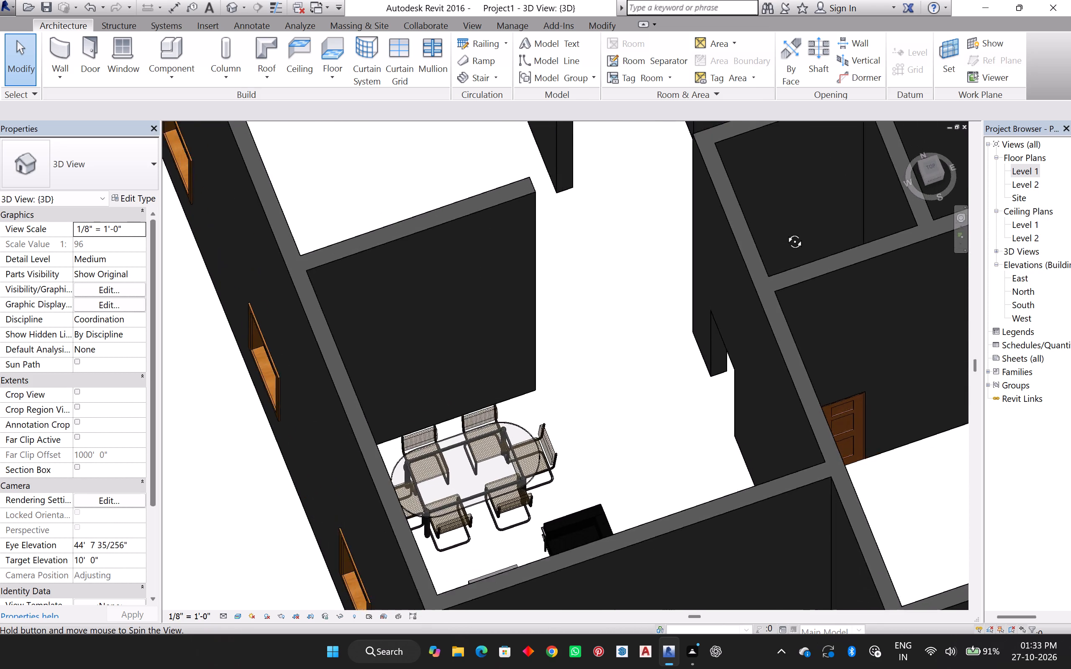
pyautogui.keyDown('shift'); pyautogui.moveTo(785, 232); pyautogui.dragTo(725, 277, button='middle'); pyautogui.keyUp('shift')
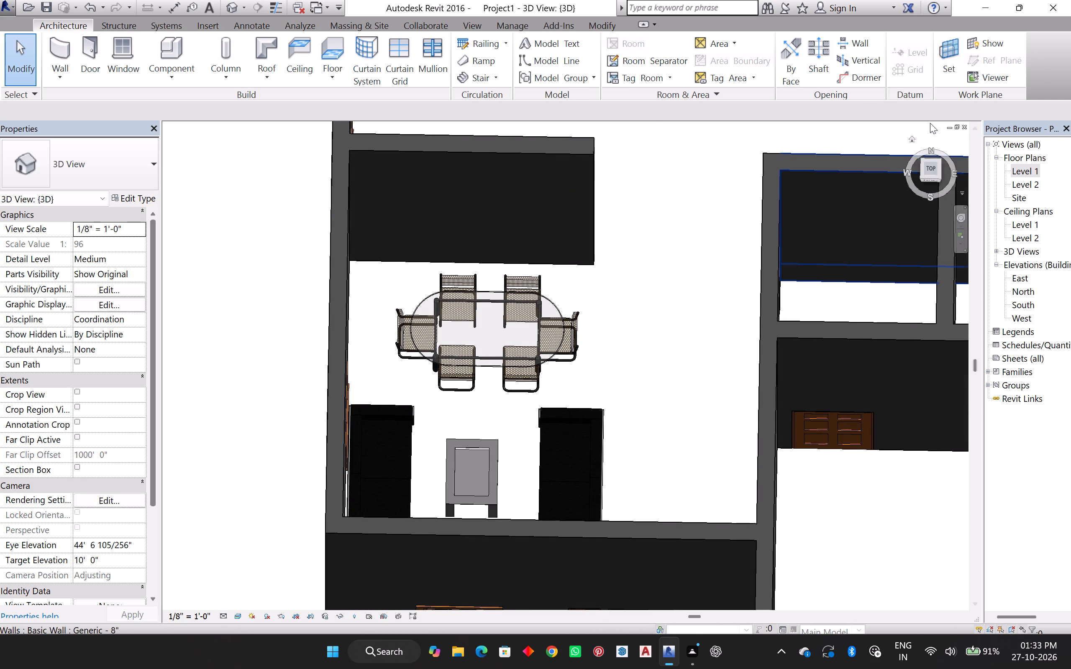
# Return to the Level 1 floor plan and load the Bed-Box family from the Beds folder of the US Imperial Furniture library.
pyautogui.doubleClick(1027, 172)
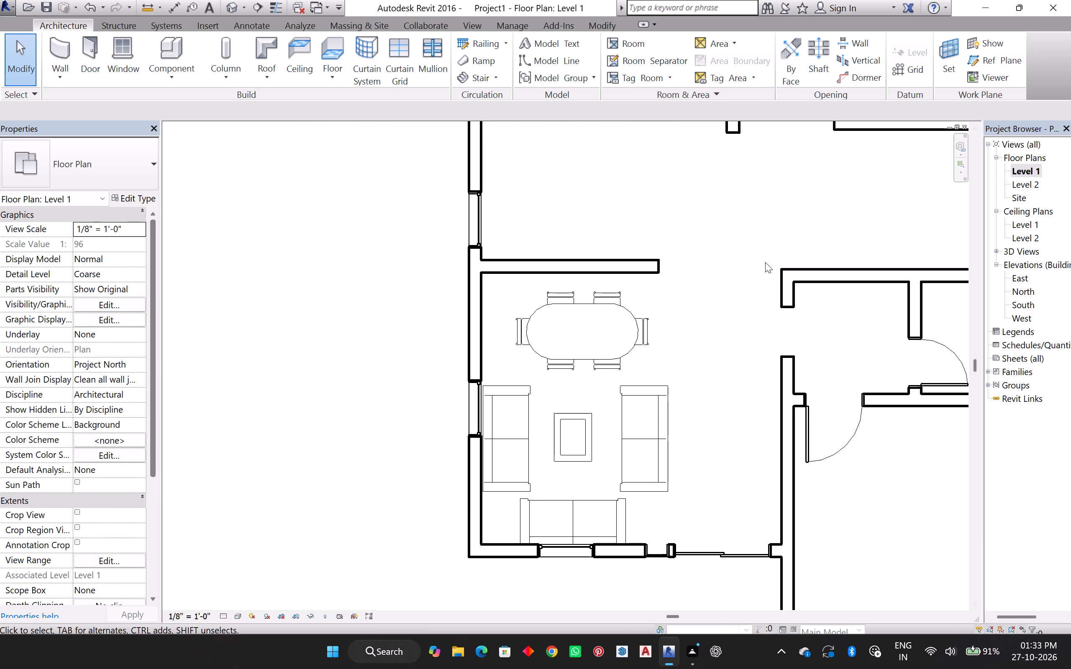
pyautogui.scroll(6, 601, 317)
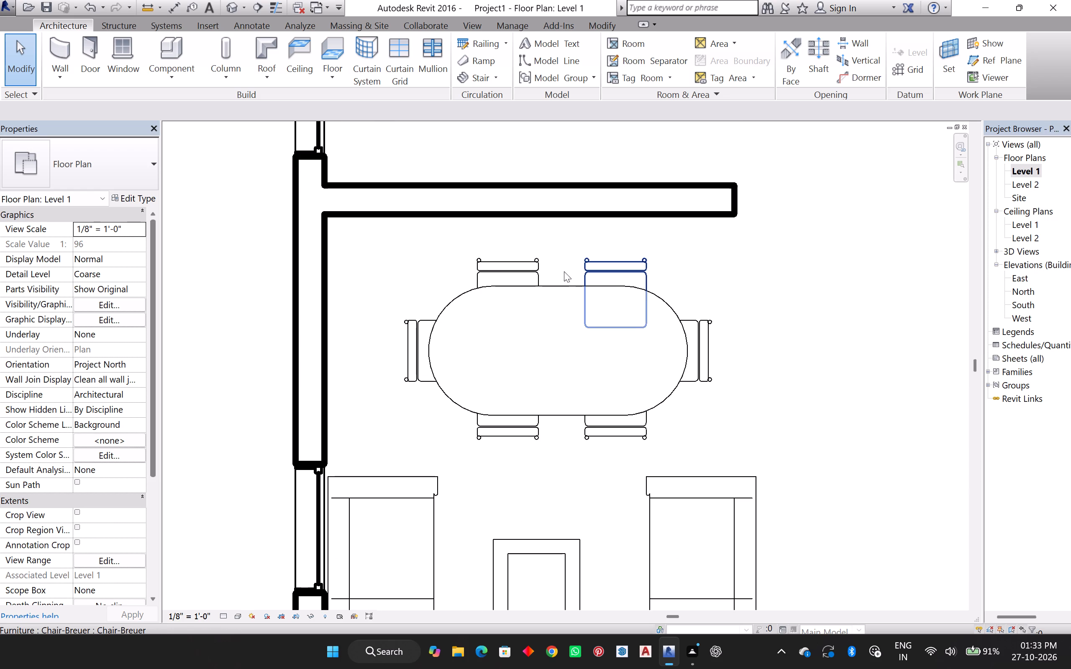
pyautogui.click(174, 50)
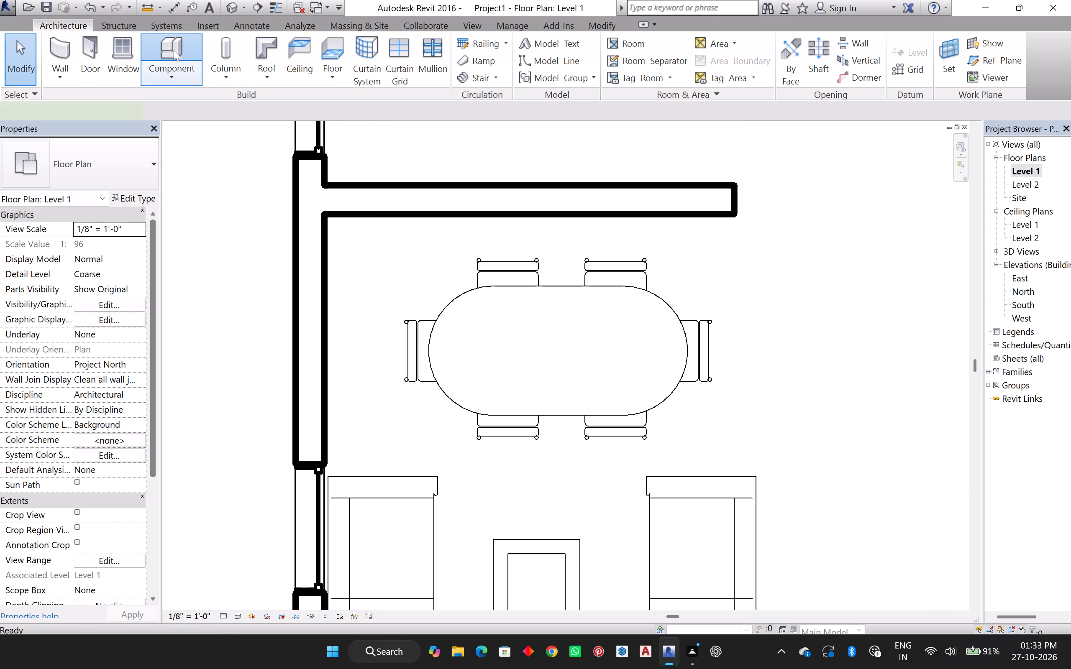
pyautogui.click(592, 70)
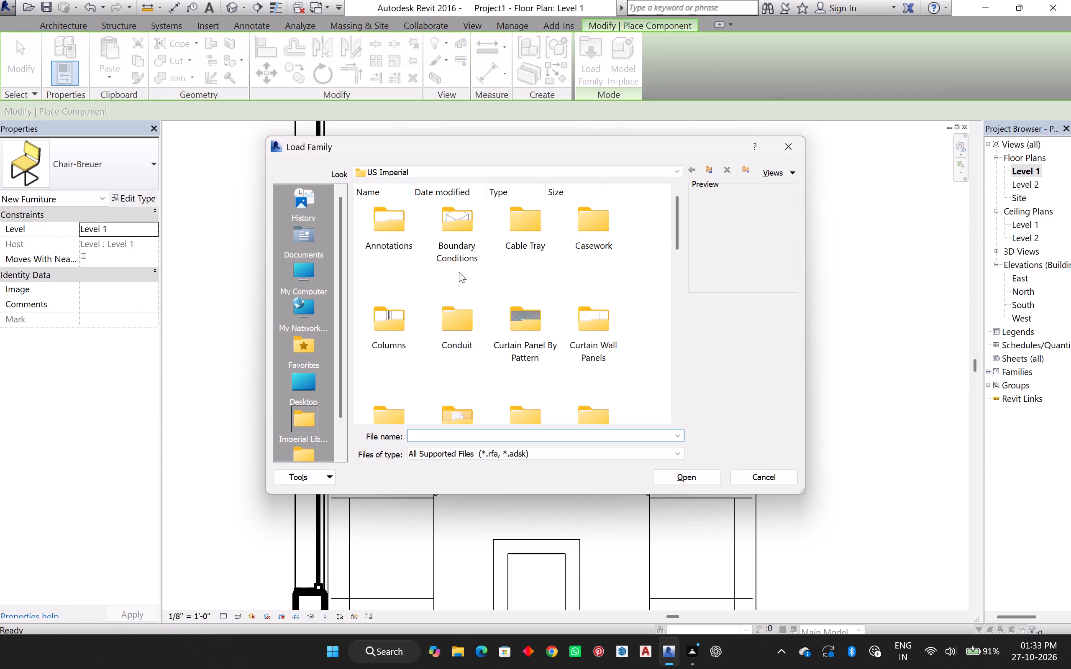
pyautogui.scroll(-4, 531, 286)
pyautogui.scroll(2, 544, 245)
pyautogui.doubleClick(532, 314)
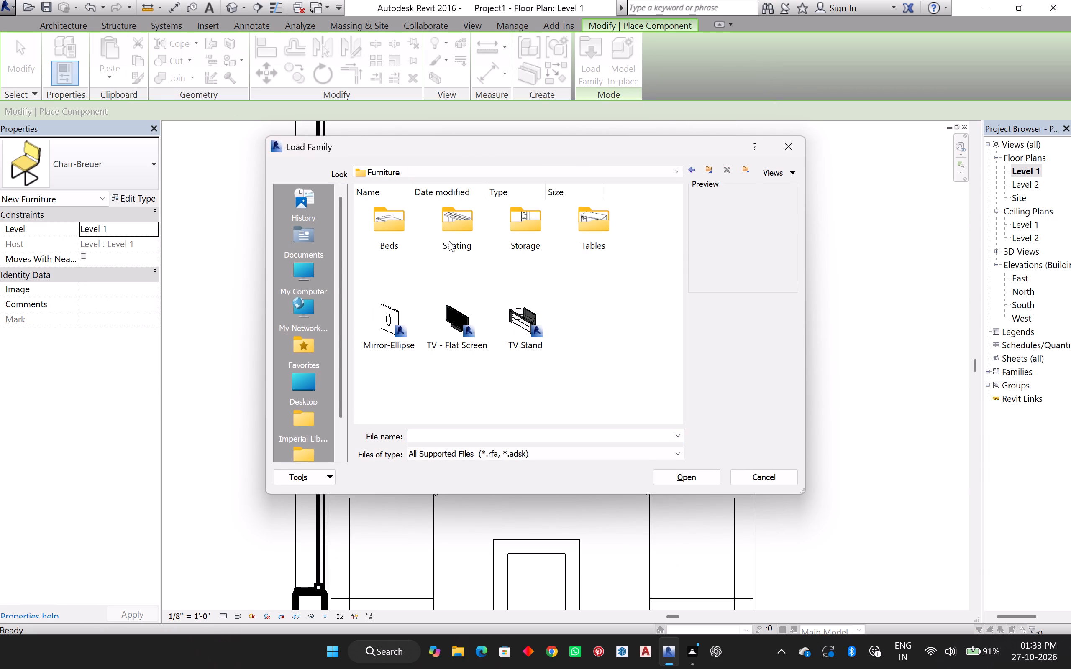
pyautogui.doubleClick(612, 227)
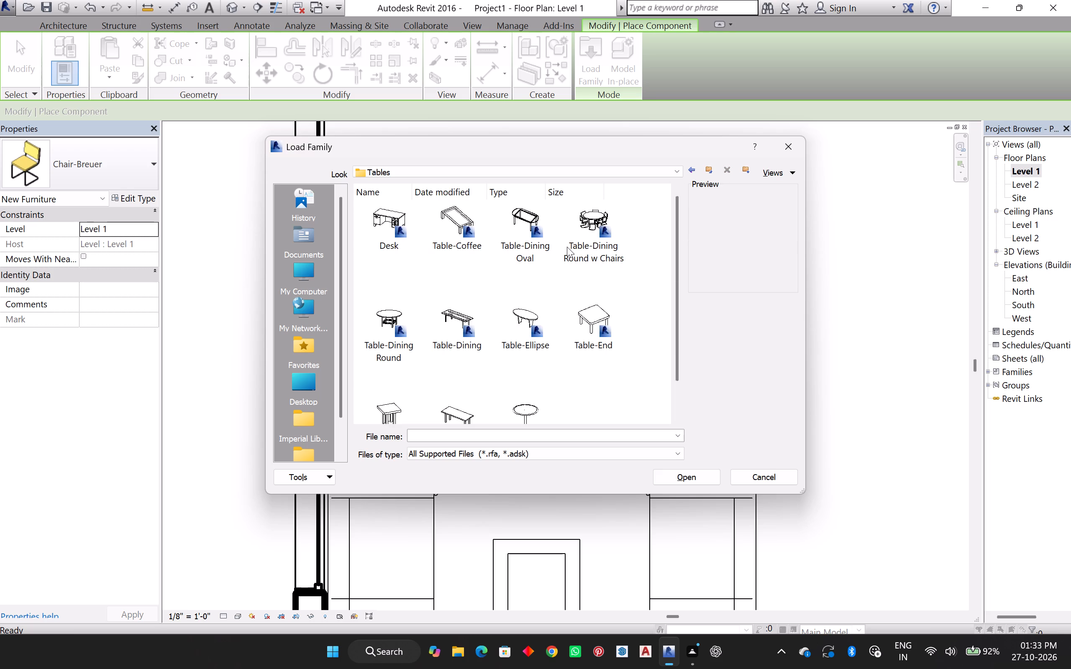
pyautogui.click(689, 171)
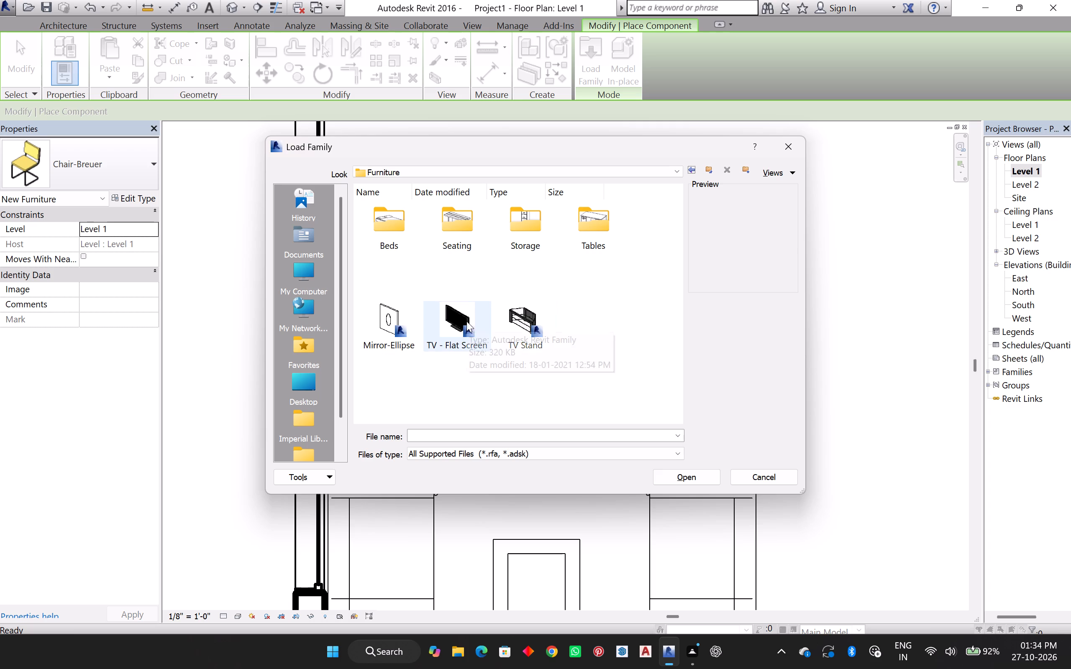
pyautogui.doubleClick(395, 237)
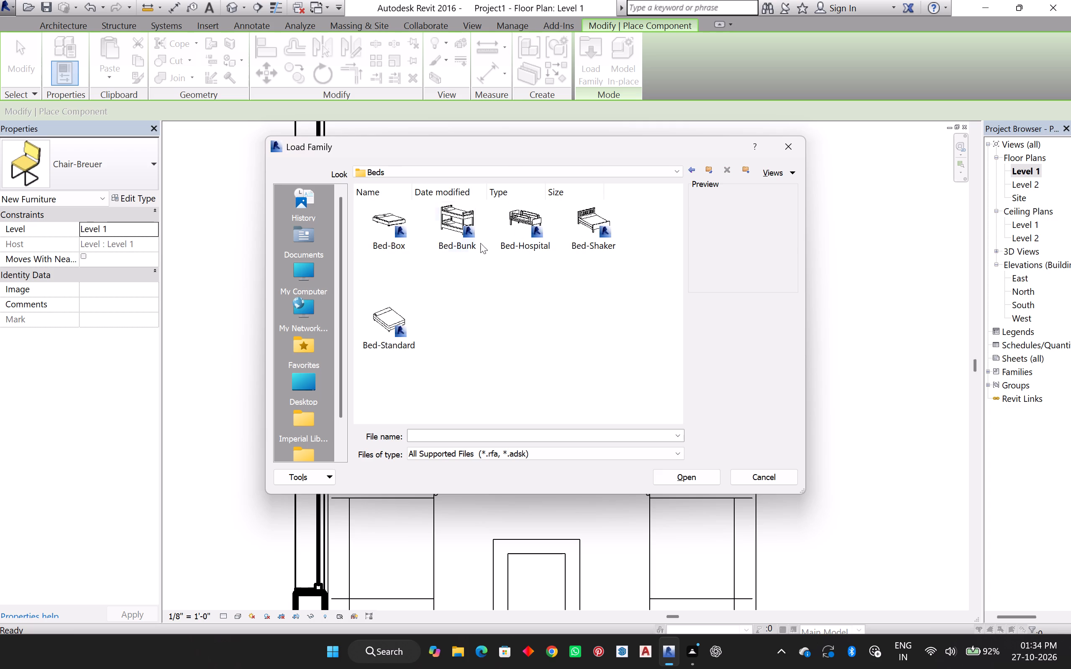
pyautogui.doubleClick(372, 217)
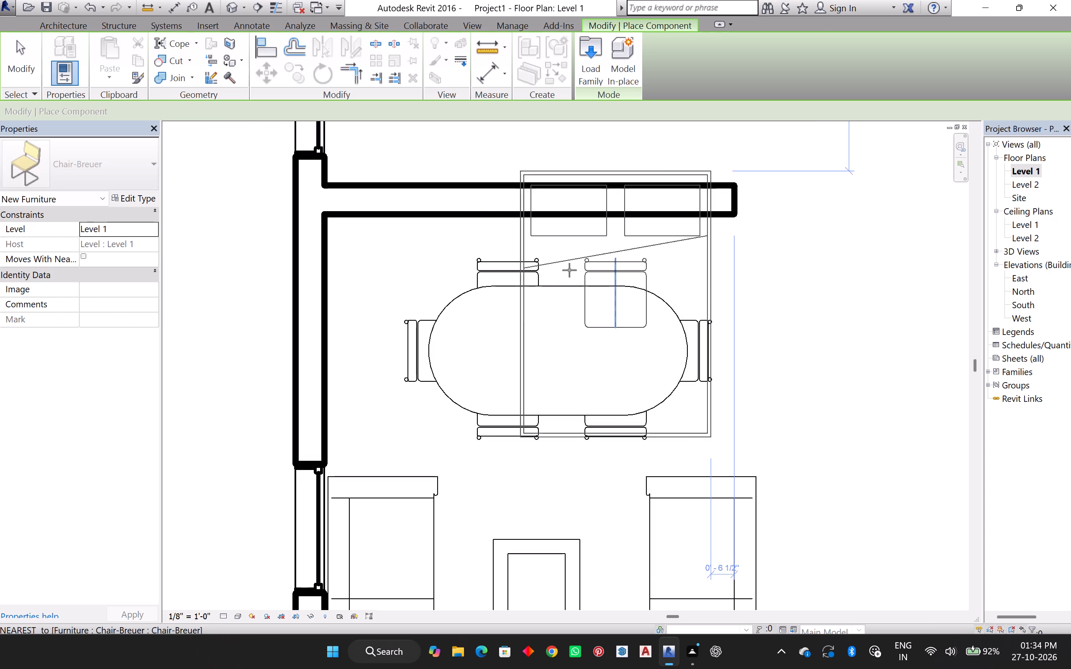
# Place a Double 53" x 74" Bed-Box in the south bedroom, its head against the exterior wall beside the east window.
pyautogui.scroll(-6, 648, 307)
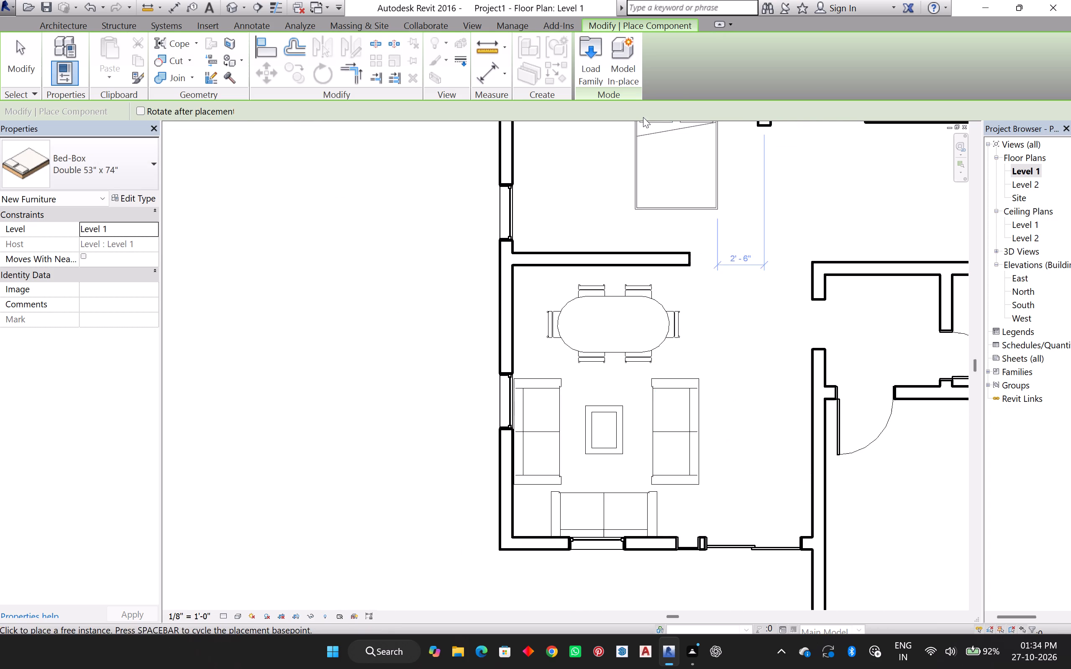
pyautogui.keyDown('shift'); pyautogui.moveTo(697, 322); pyautogui.dragTo(424, 267, button='middle'); pyautogui.keyUp('shift')
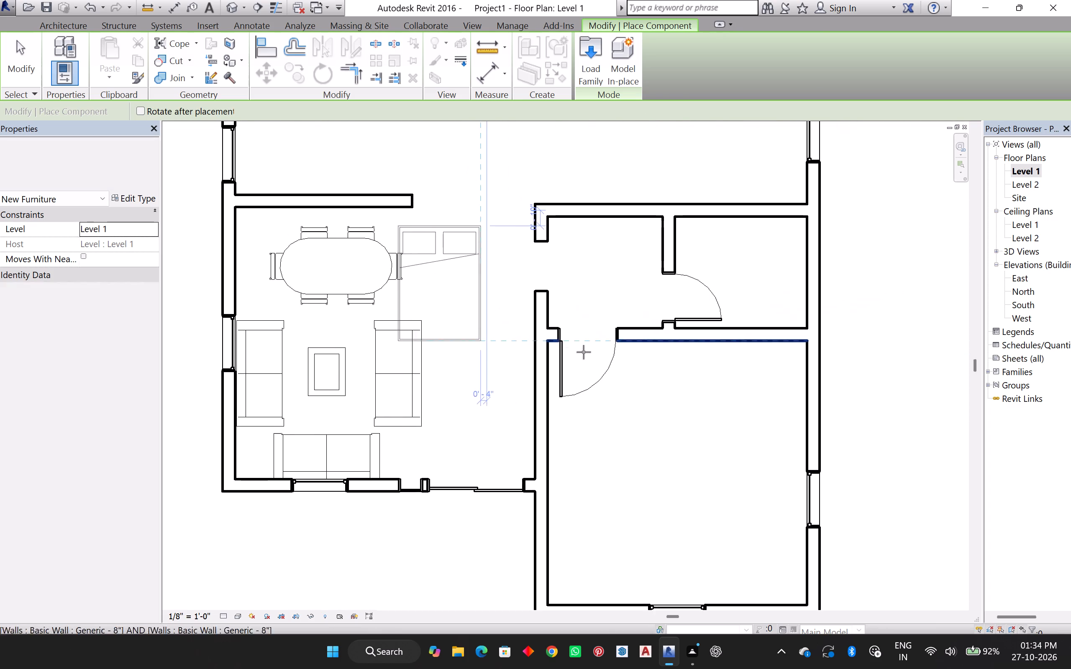
pyautogui.scroll(-3, 673, 417)
pyautogui.moveTo(686, 431); pyautogui.dragTo(616, 349, button='middle')
pyautogui.scroll(1, 626, 375)
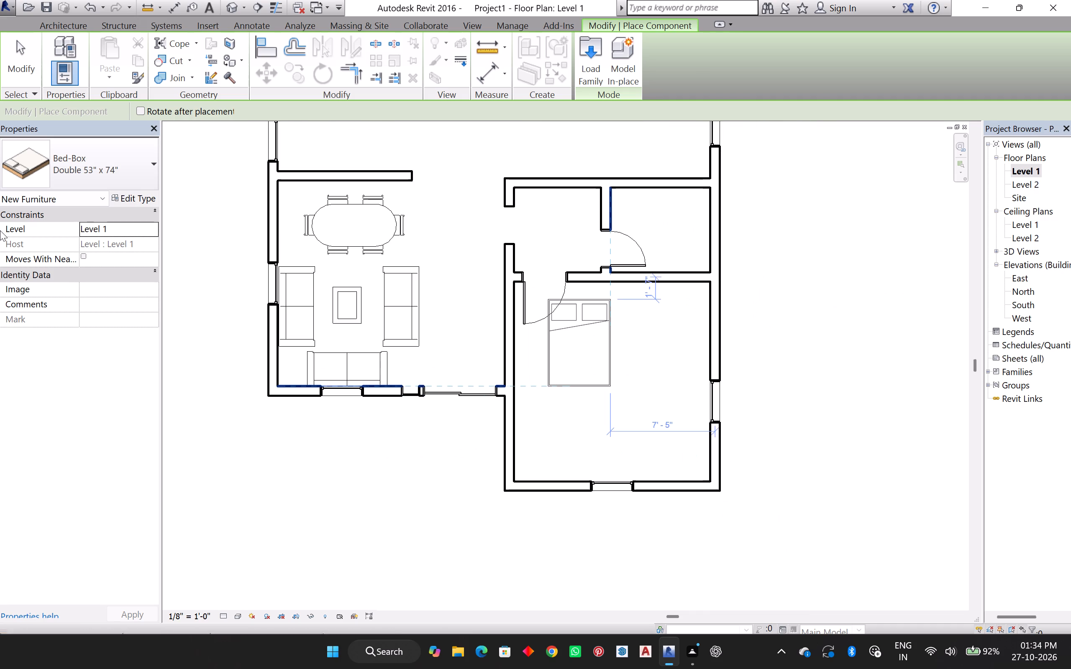
pyautogui.press('space')
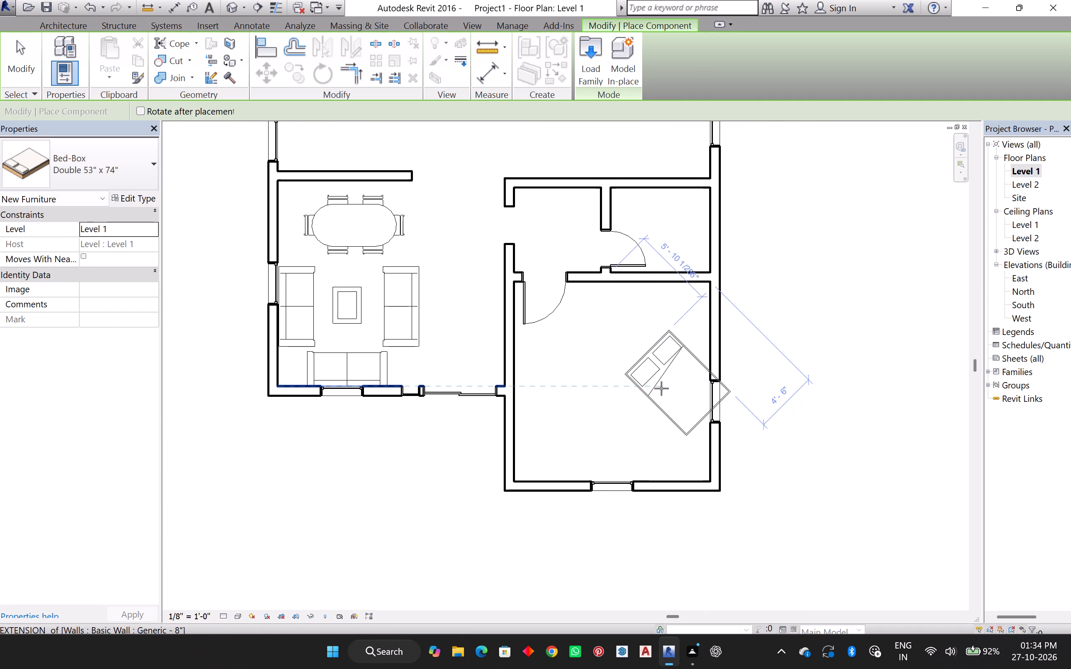
pyautogui.press('space')
pyautogui.press('space')
pyautogui.press('space')
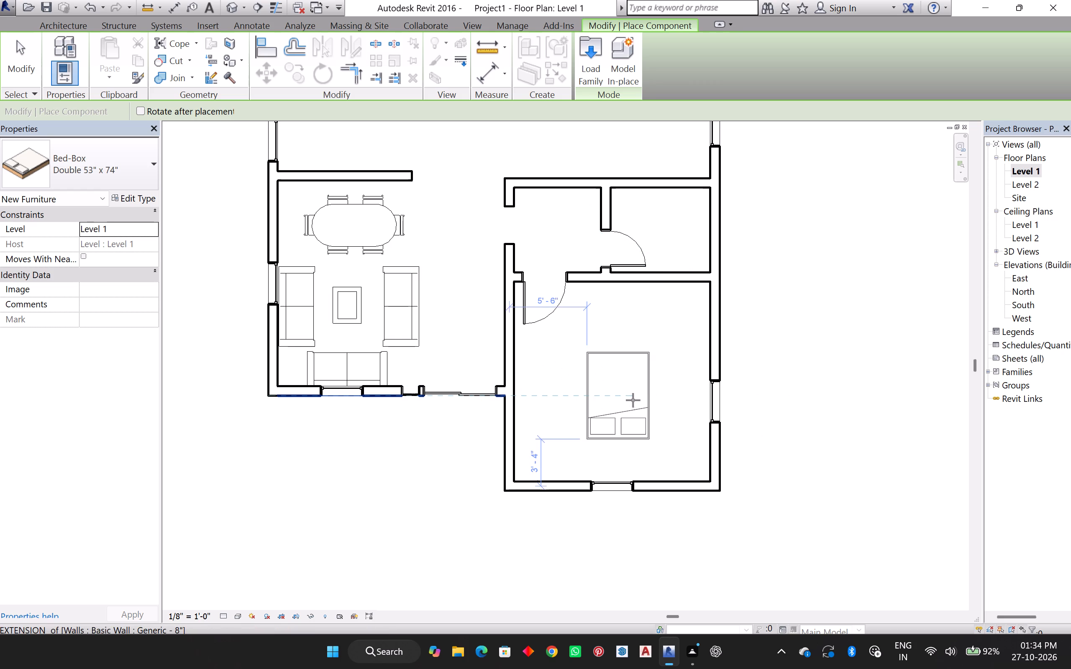
pyautogui.press('space')
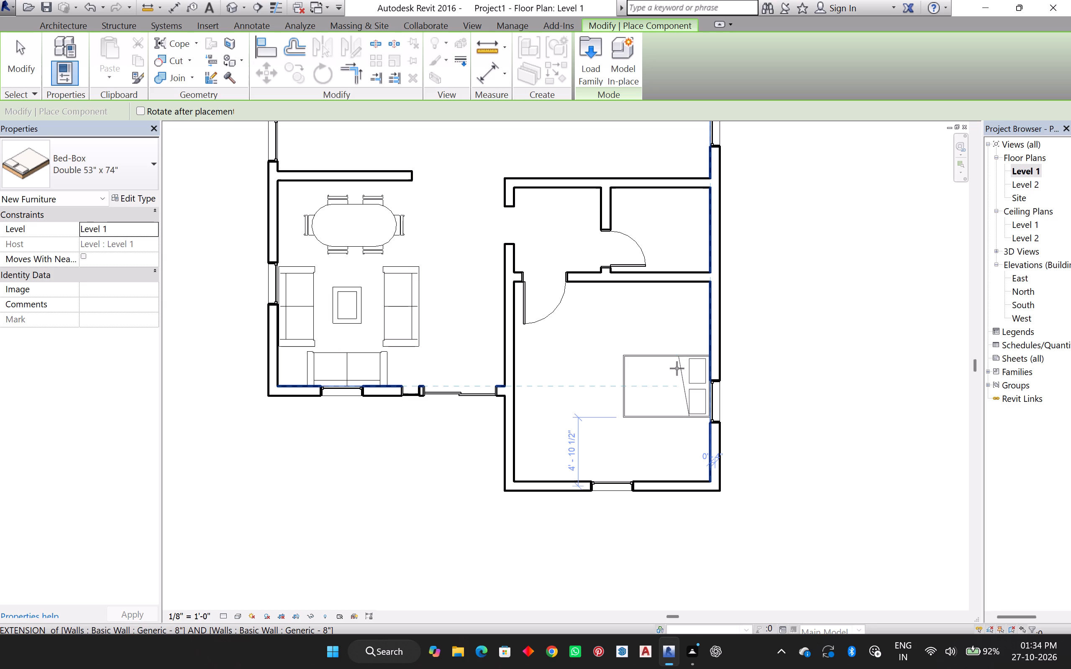
pyautogui.click(677, 368)
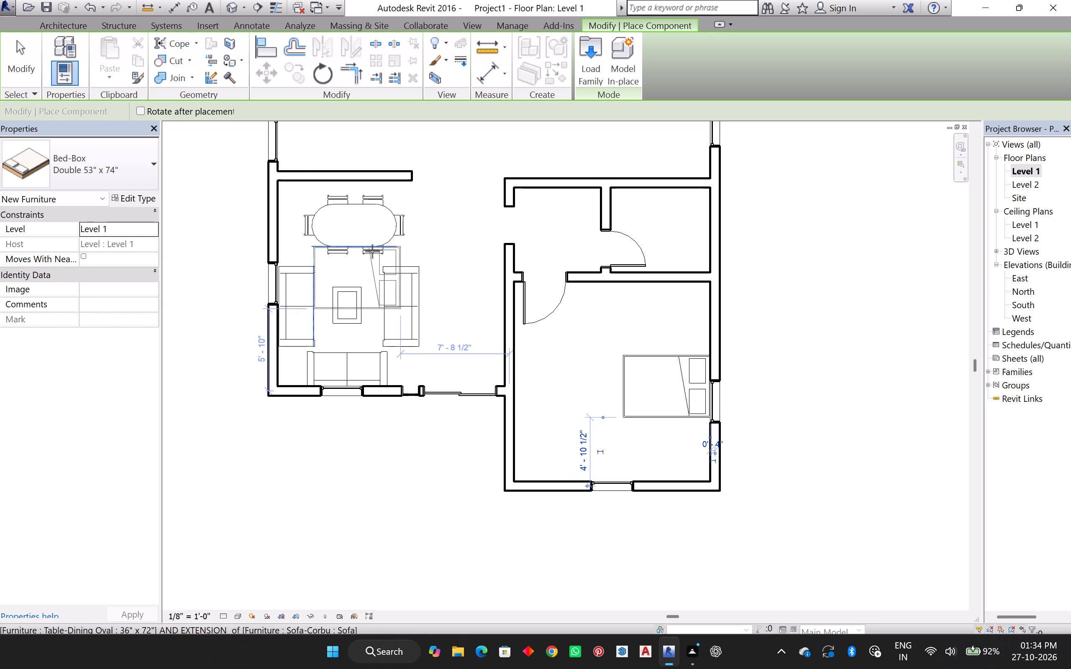
pyautogui.press('Escape')
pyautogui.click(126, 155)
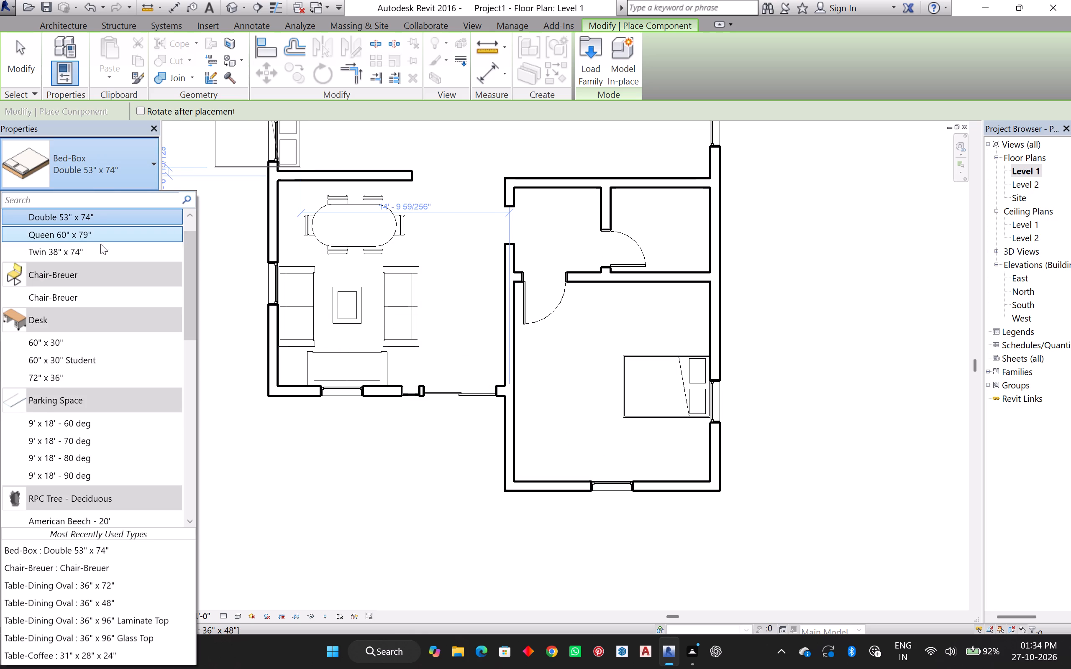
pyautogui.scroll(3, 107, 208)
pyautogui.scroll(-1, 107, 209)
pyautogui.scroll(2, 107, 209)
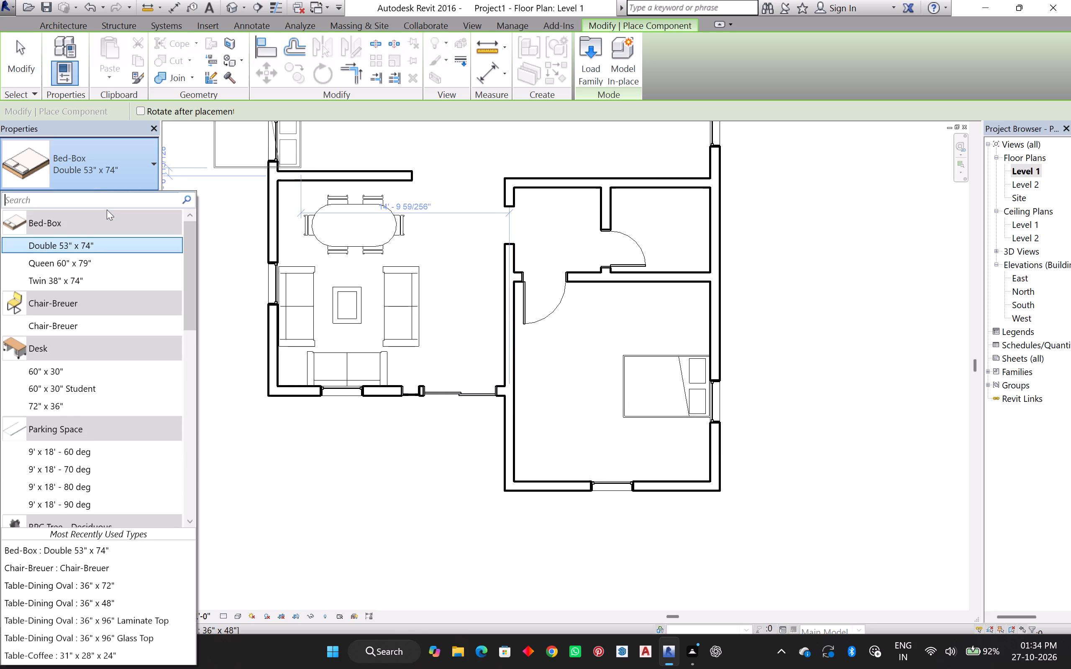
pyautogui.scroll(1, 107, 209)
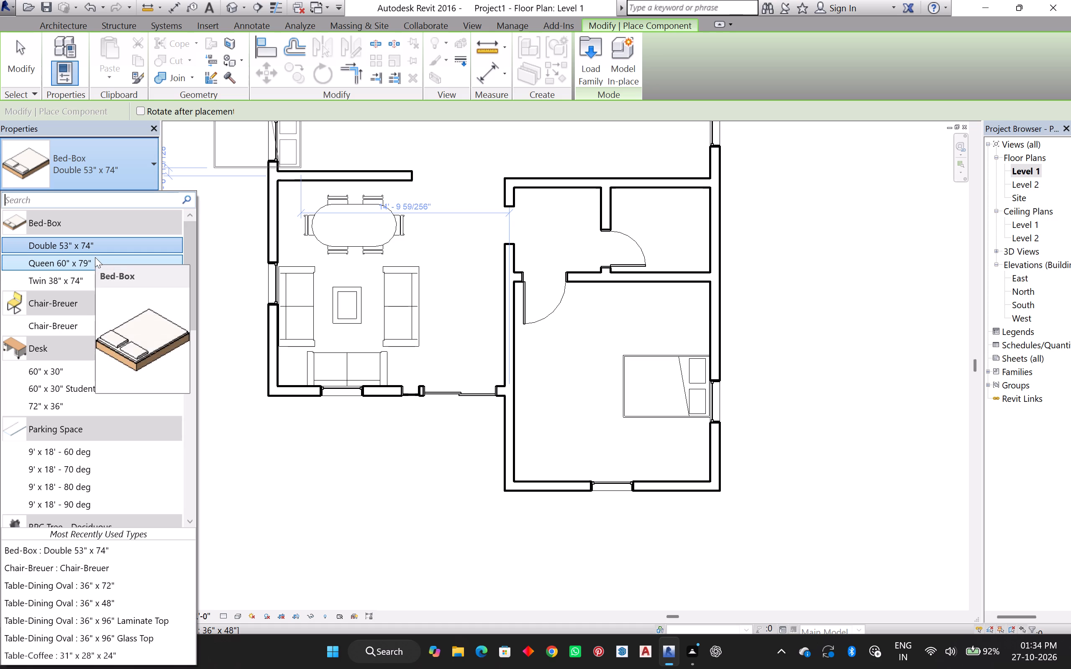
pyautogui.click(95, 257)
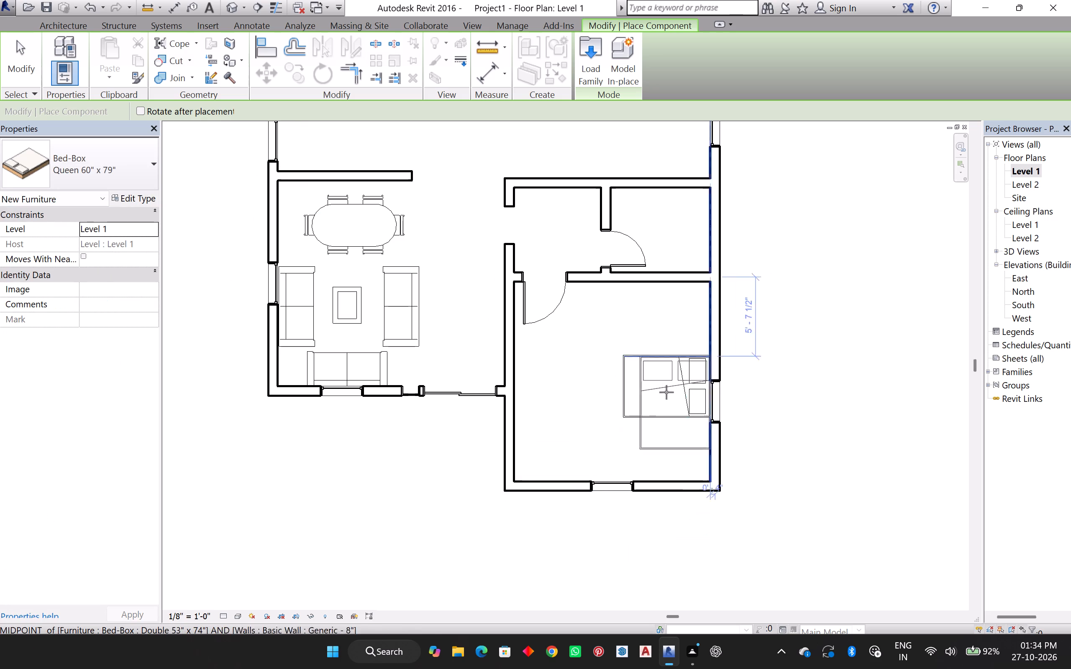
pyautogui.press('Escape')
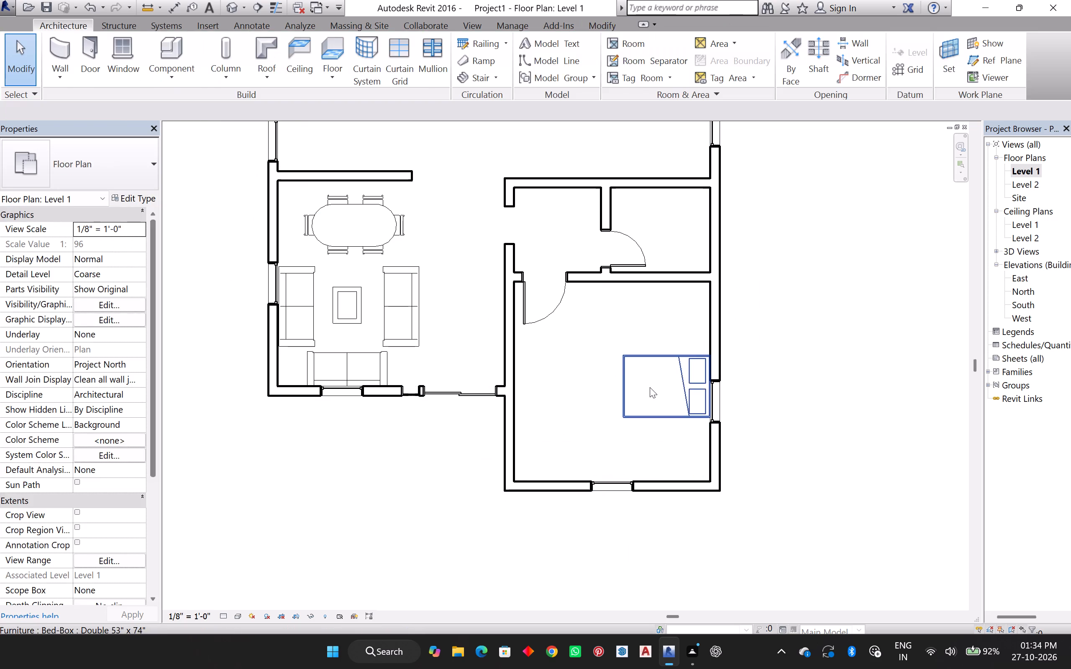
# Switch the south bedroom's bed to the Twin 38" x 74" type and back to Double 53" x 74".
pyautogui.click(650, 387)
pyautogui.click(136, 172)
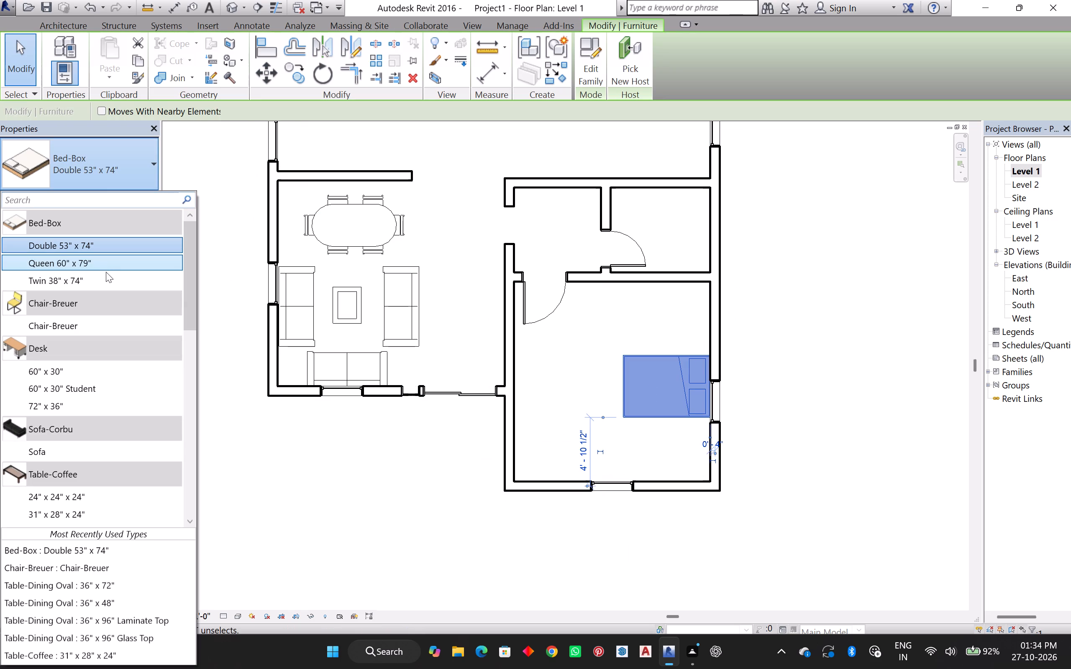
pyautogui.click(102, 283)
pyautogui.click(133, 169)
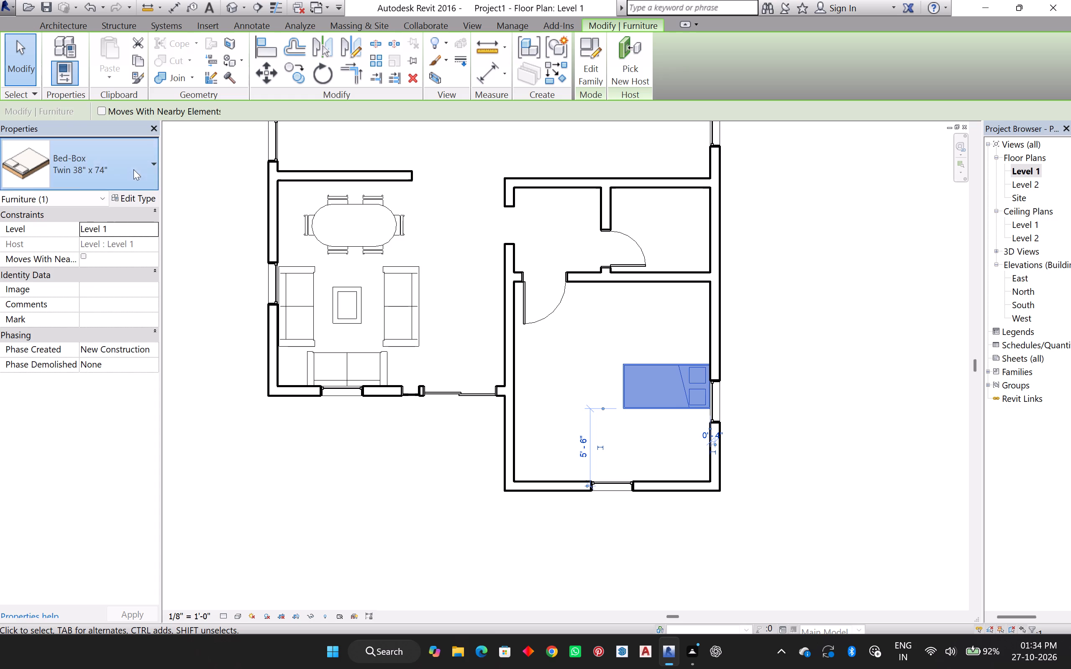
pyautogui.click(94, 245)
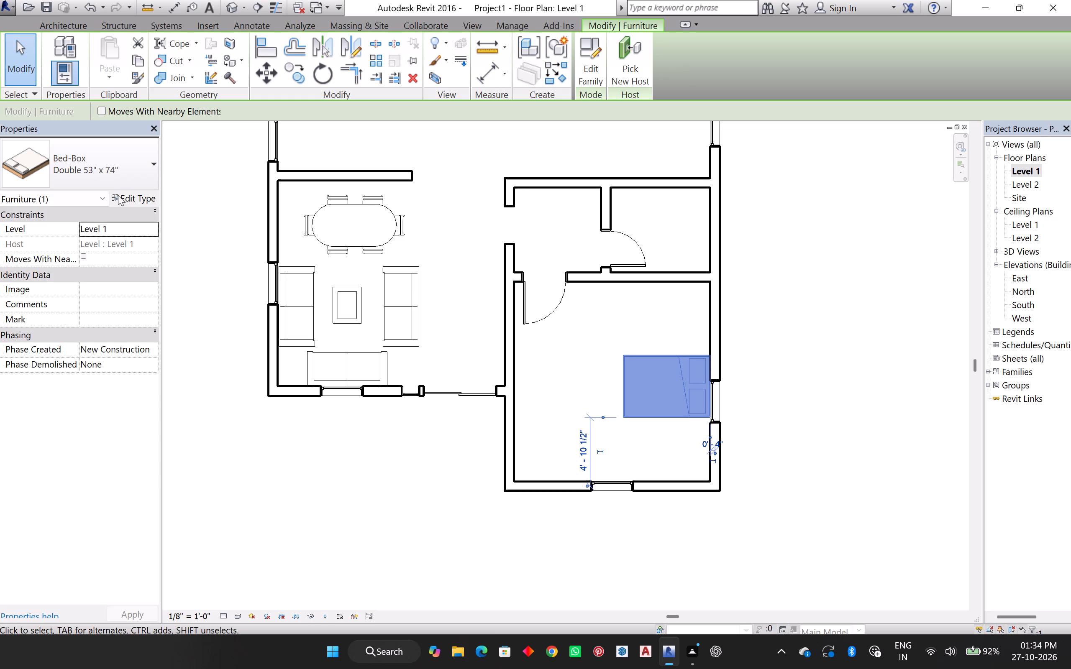
# Change the south bedroom's bed to the Queen 60" x 79" type.
pyautogui.click(127, 173)
pyautogui.click(78, 264)
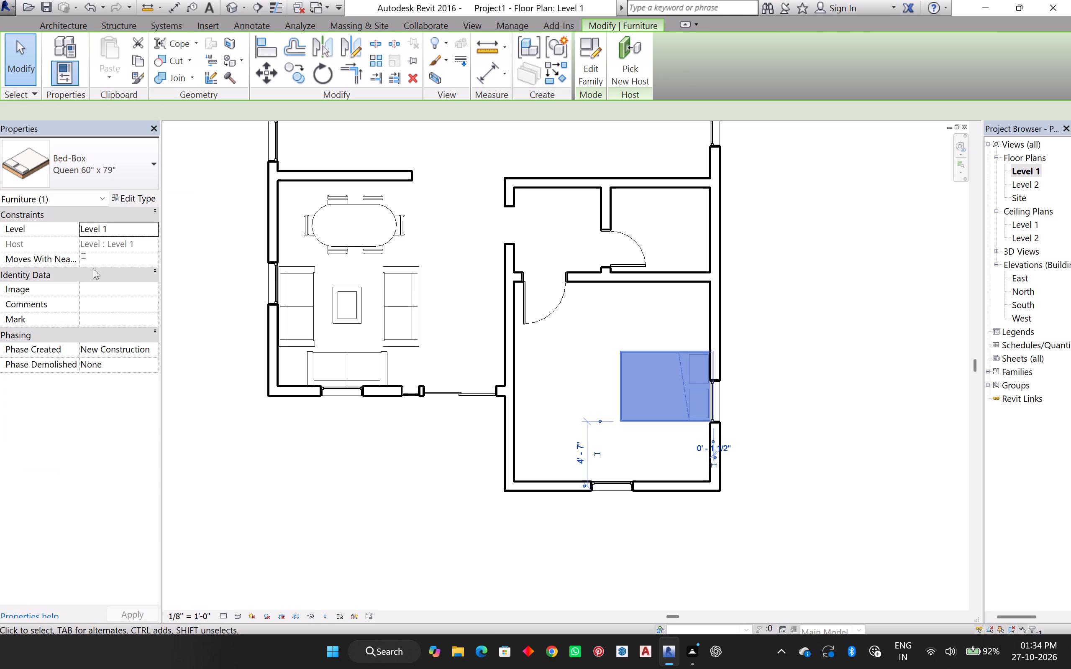
pyautogui.press('Escape')
pyautogui.click(653, 383)
pyautogui.press('Escape')
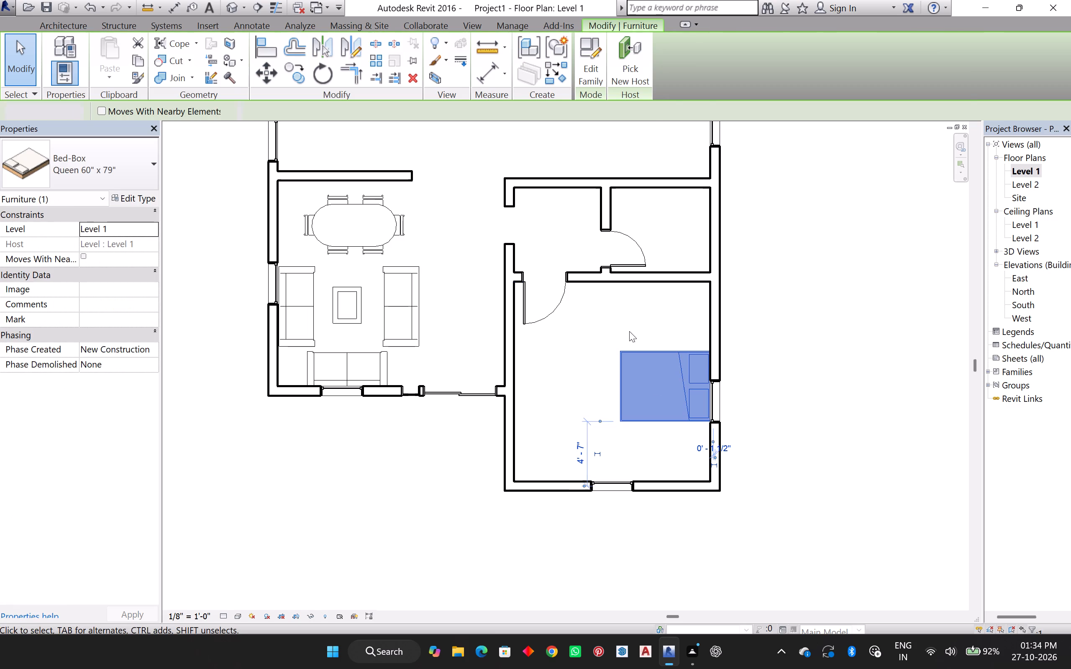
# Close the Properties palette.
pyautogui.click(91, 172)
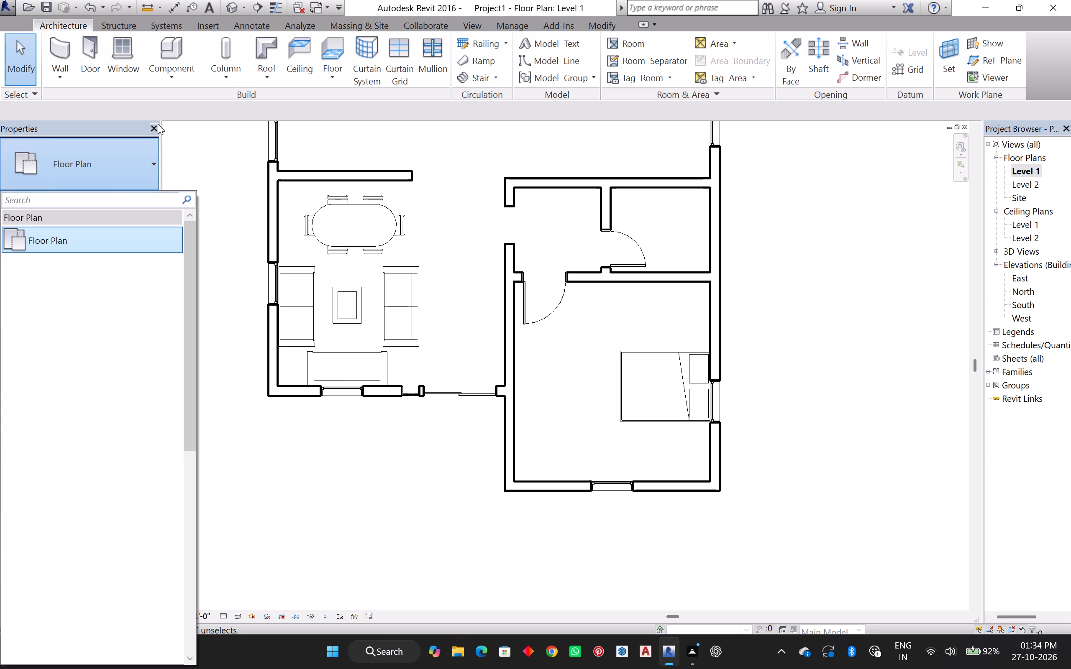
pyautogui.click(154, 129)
# Place a Queen 60" x 79" Bed-Box in the northeast bedroom, its head against the north exterior wall.
pyautogui.click(171, 43)
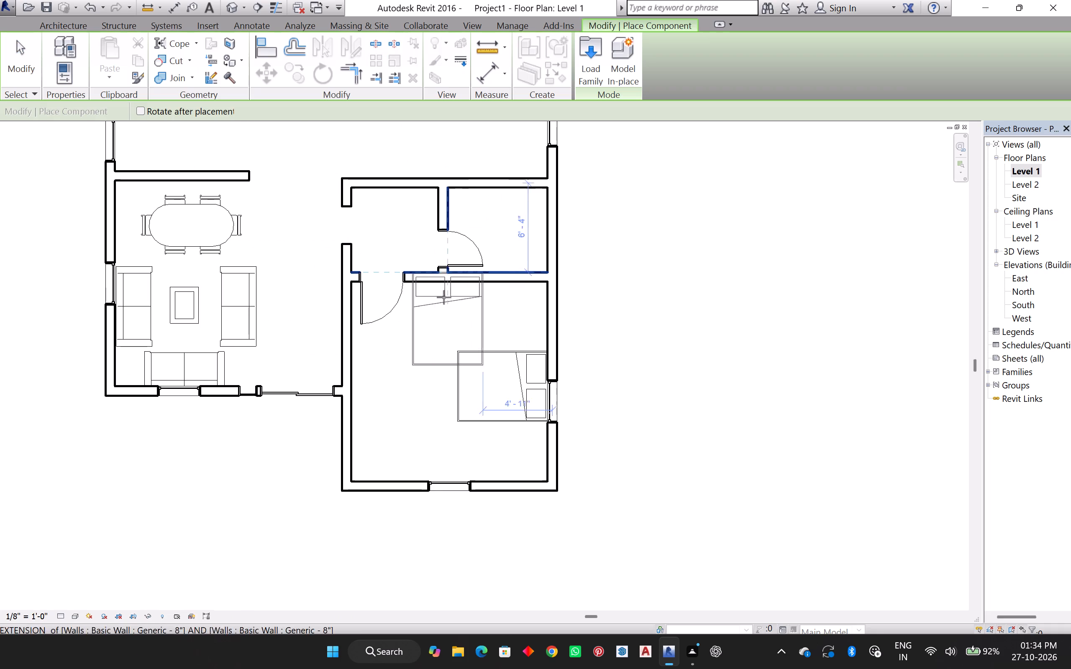
pyautogui.press('space')
pyautogui.press('space')
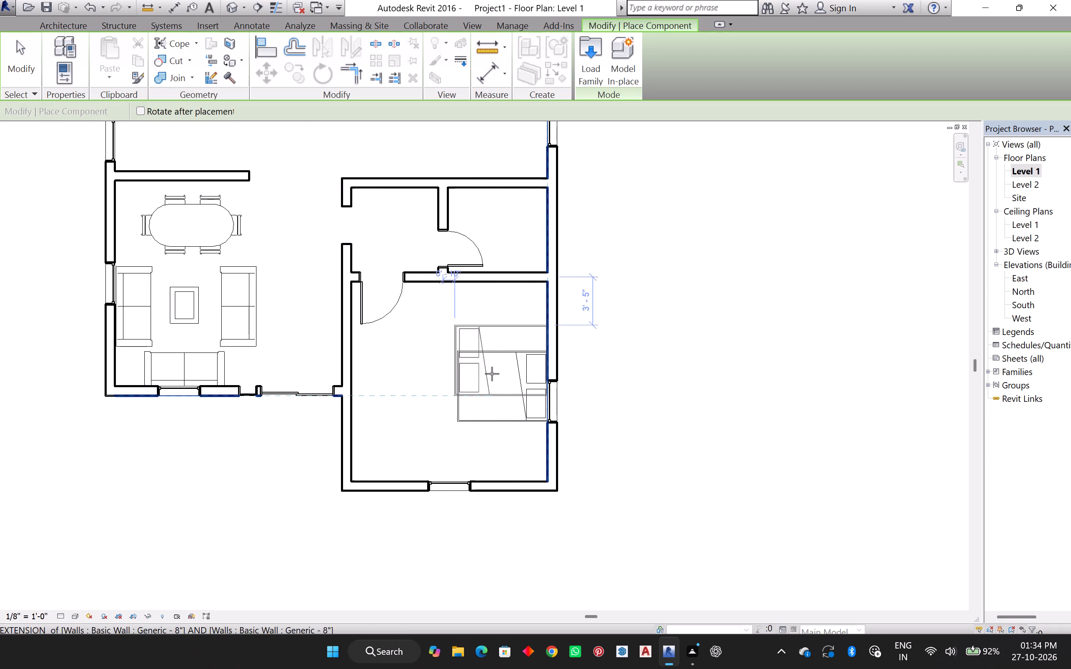
pyautogui.press('space')
pyautogui.press('space')
pyautogui.press('space')
pyautogui.press('space')
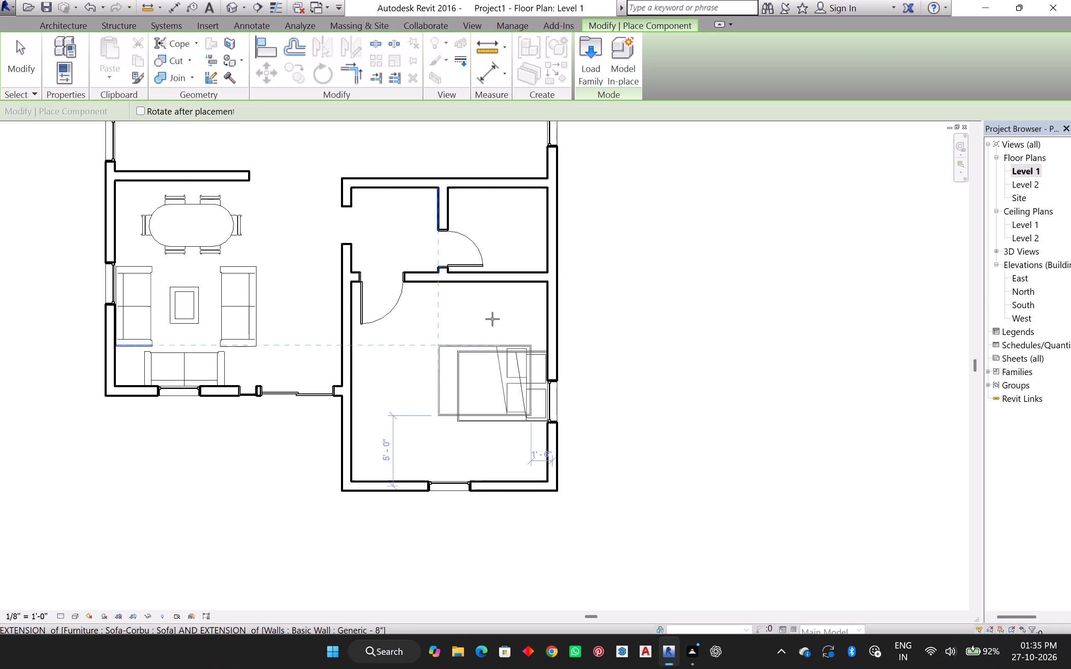
pyautogui.moveTo(479, 264); pyautogui.dragTo(461, 458, button='middle')
pyautogui.moveTo(461, 460); pyautogui.dragTo(461, 466, button='middle')
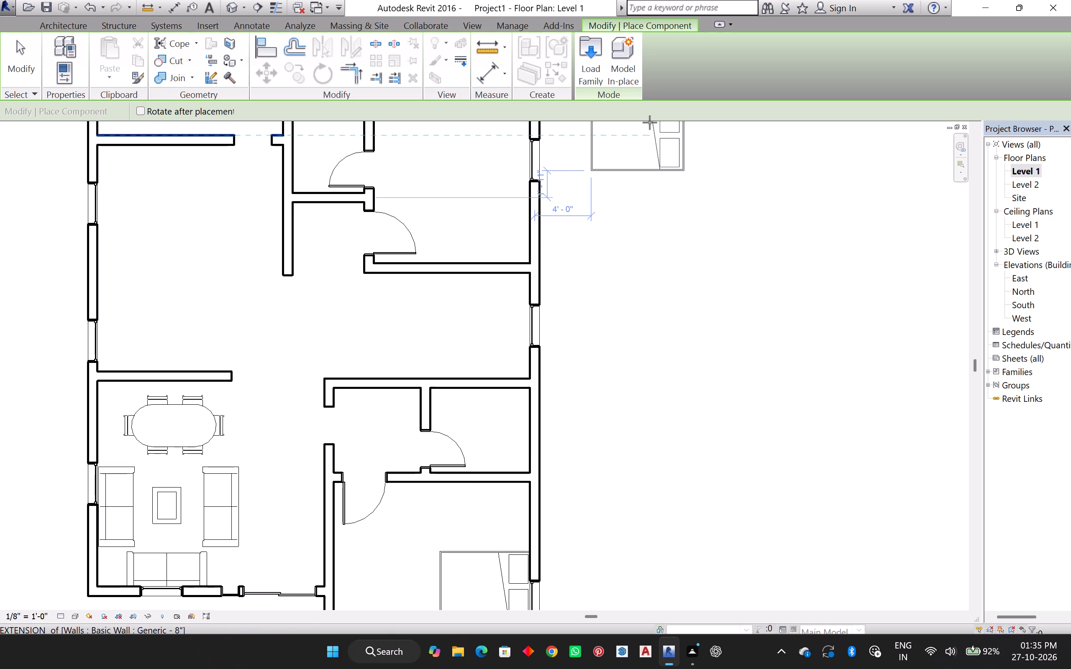
pyautogui.scroll(1, 649, 121)
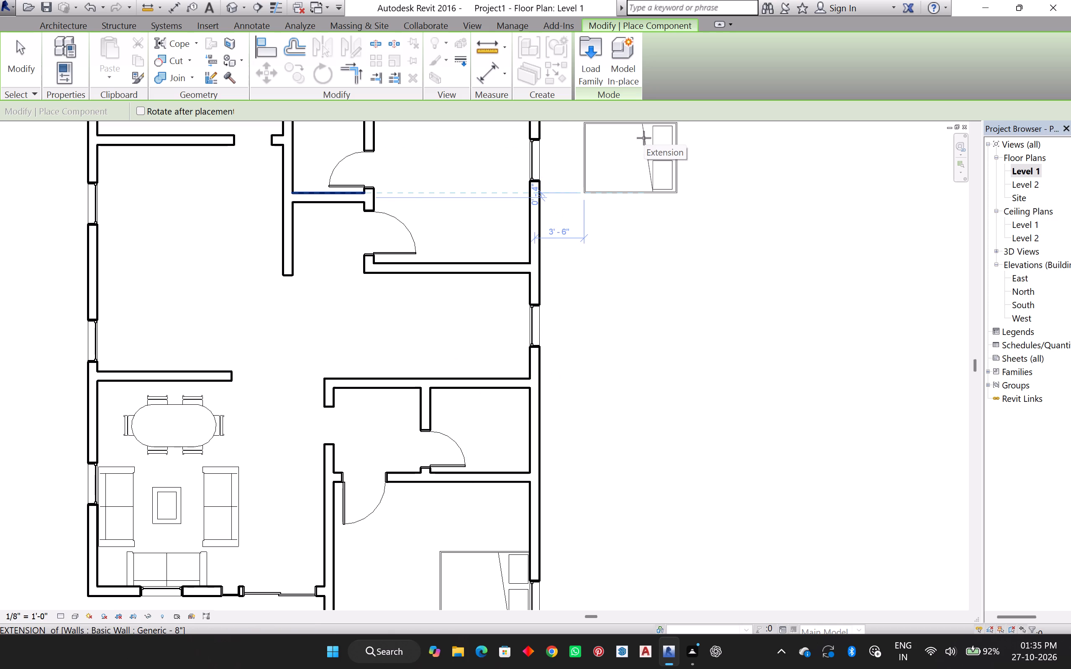
pyautogui.moveTo(500, 235); pyautogui.dragTo(545, 409, button='middle')
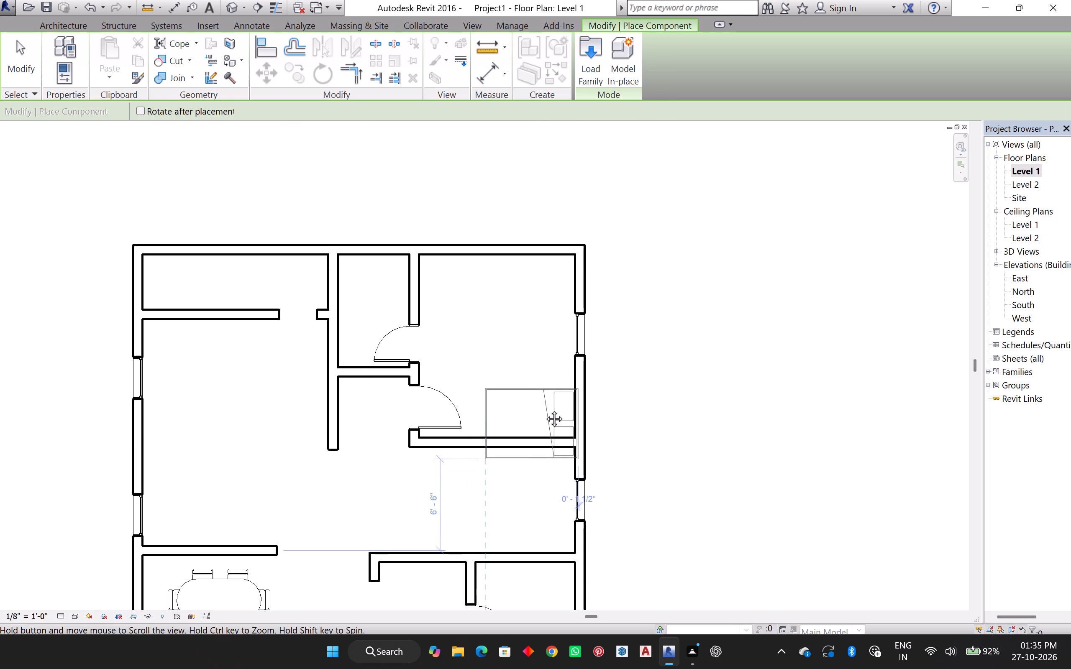
pyautogui.moveTo(545, 409); pyautogui.dragTo(542, 373, button='middle')
pyautogui.press('v')
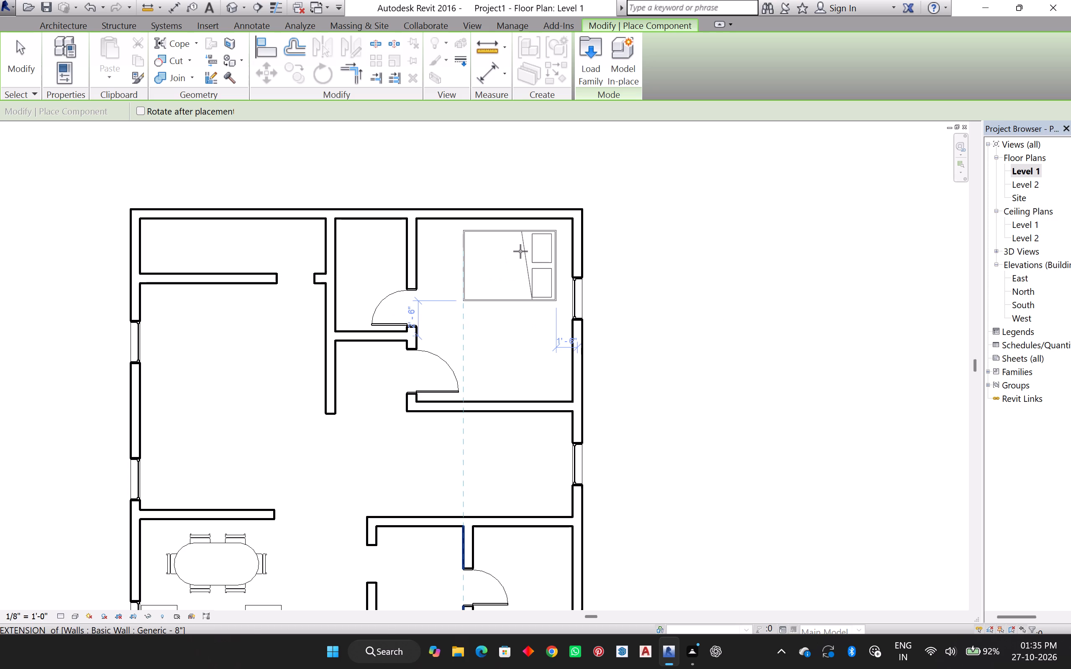
pyautogui.press('space')
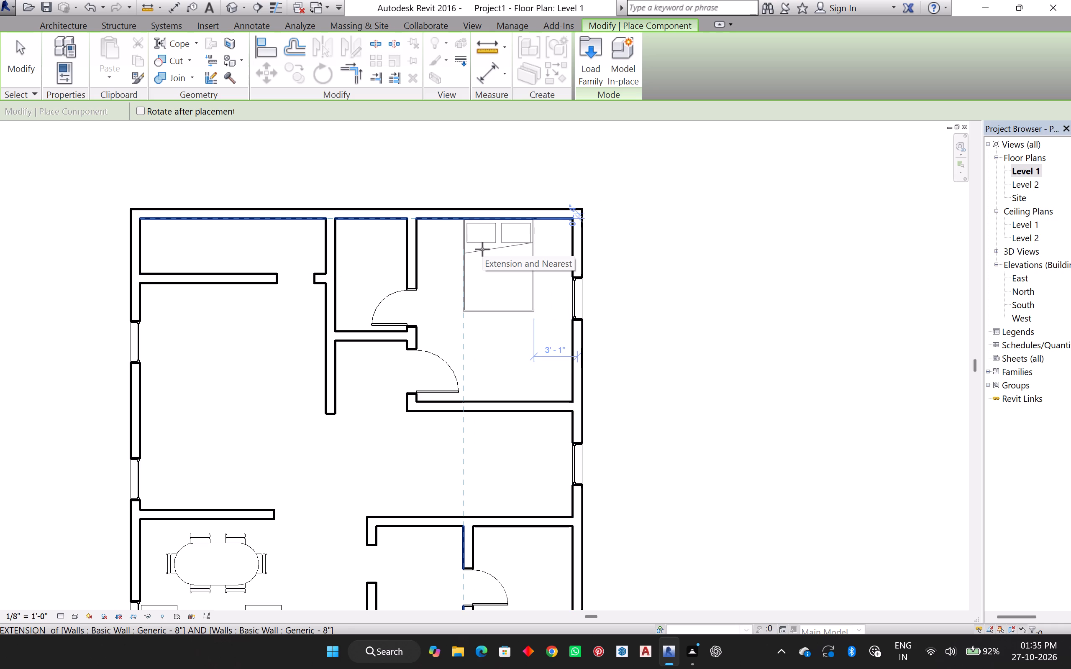
pyautogui.doubleClick(482, 249)
pyautogui.press('Escape')
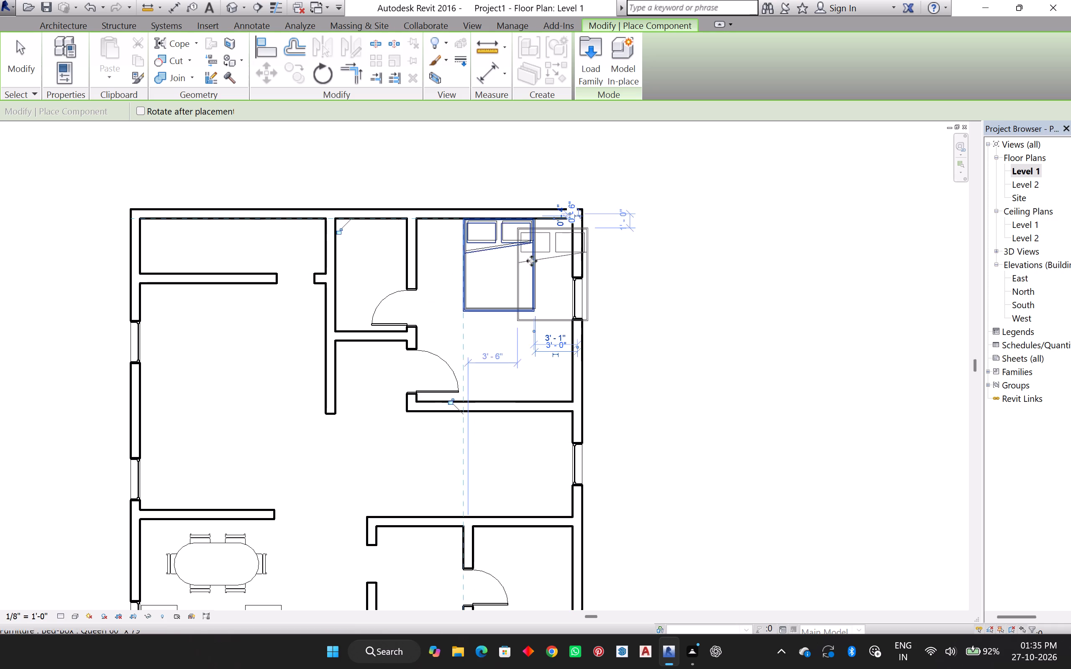
pyautogui.press('Escape')
# Restore the Properties palette.
pyautogui.click(508, 263)
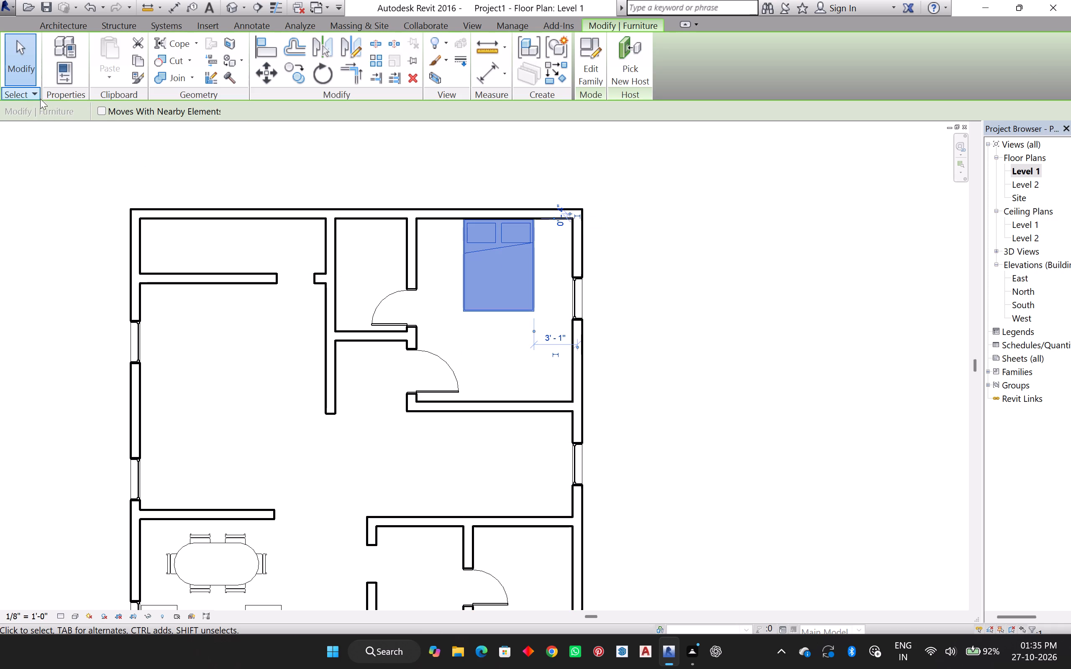
pyautogui.click(57, 91)
pyautogui.click(23, 98)
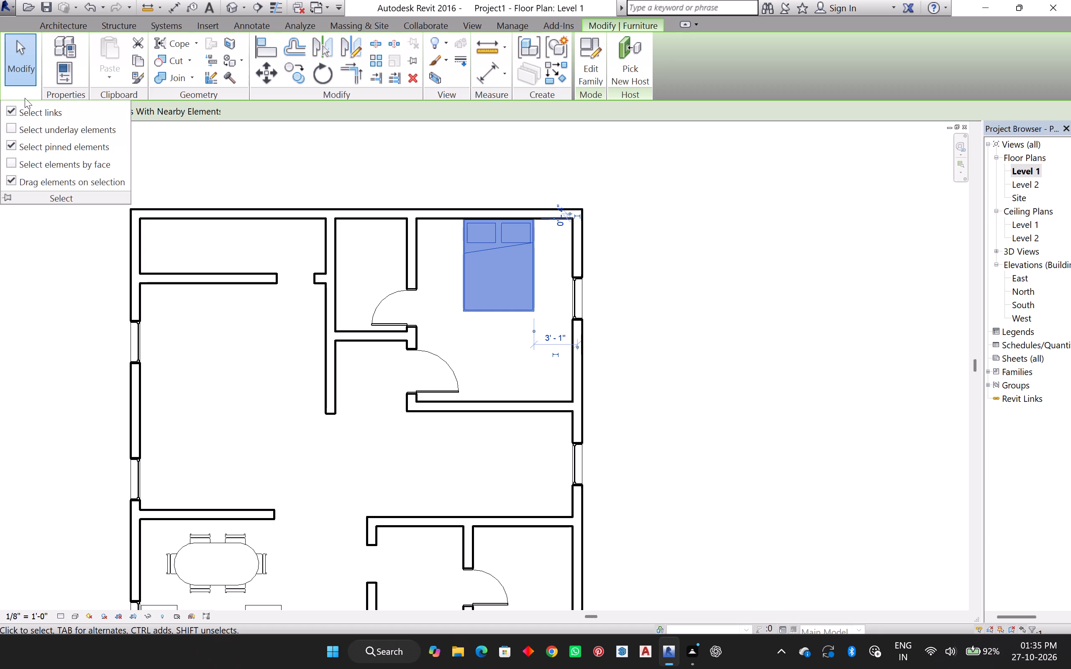
pyautogui.click(49, 258)
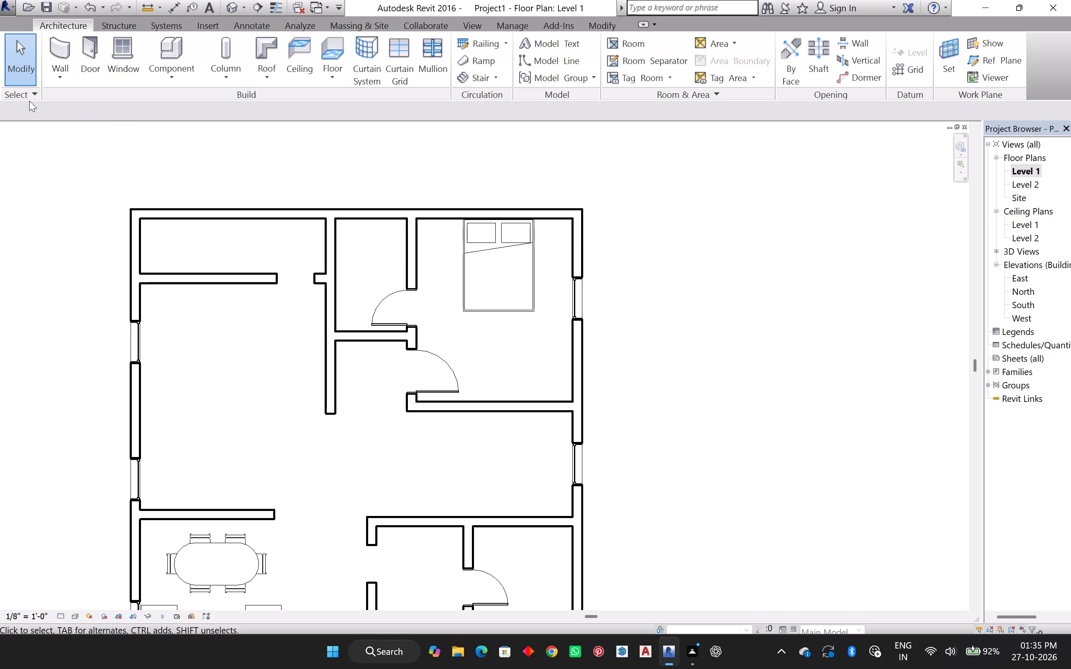
pyautogui.click(16, 64)
pyautogui.click(28, 108)
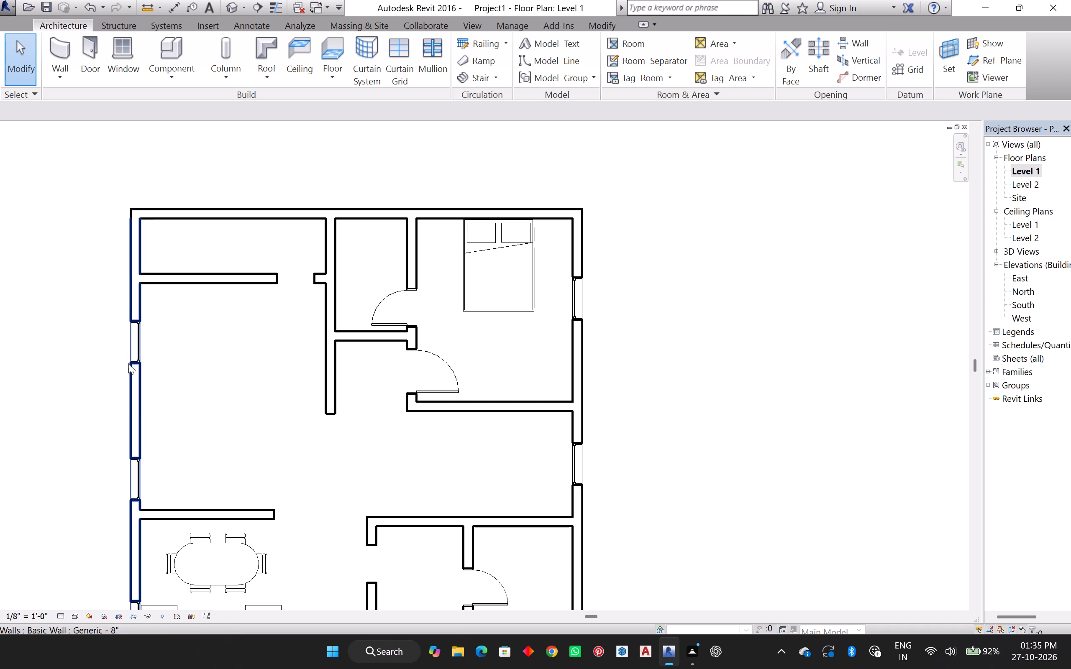
pyautogui.rightClick(29, 174)
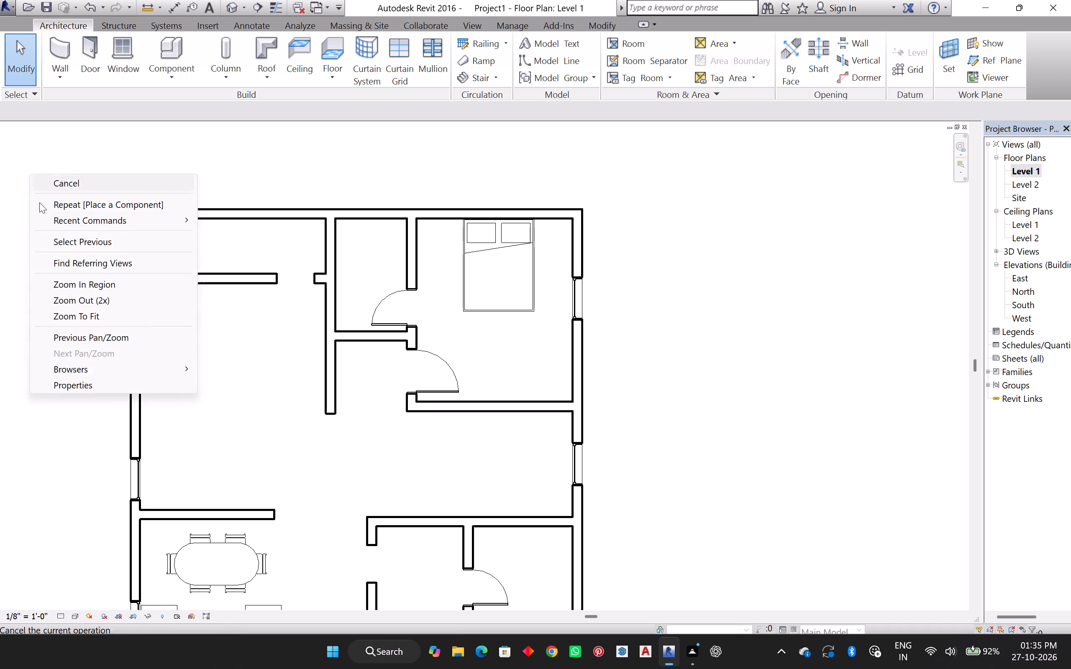
pyautogui.click(92, 387)
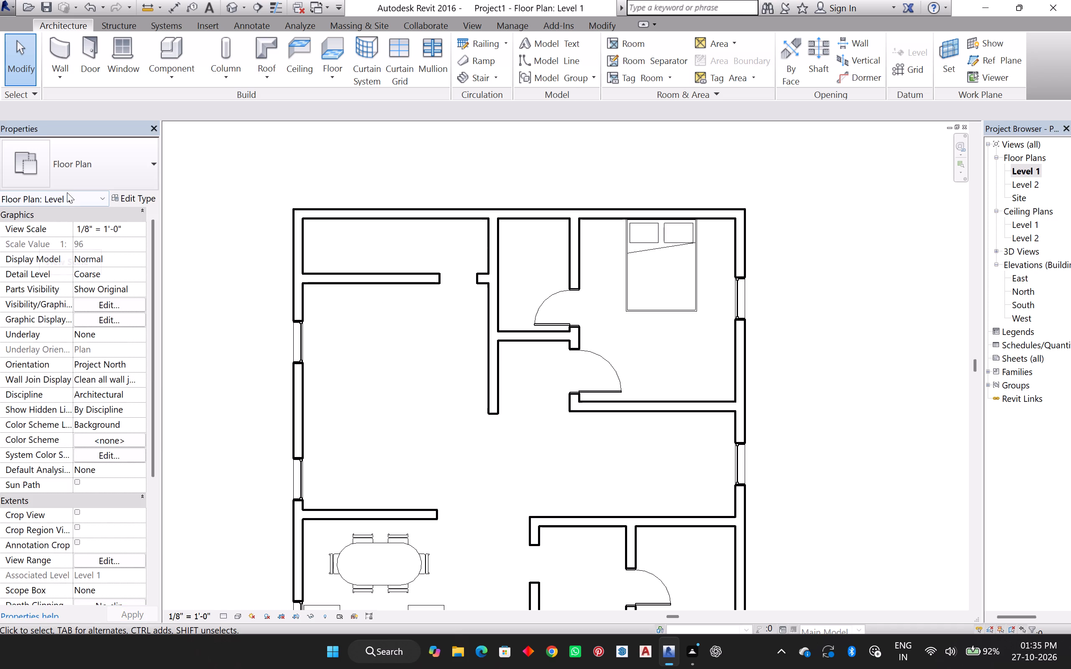
# Check the type and properties of the northeast bedroom's bed, then look over the furnished Level 1 plan.
pyautogui.click(648, 286)
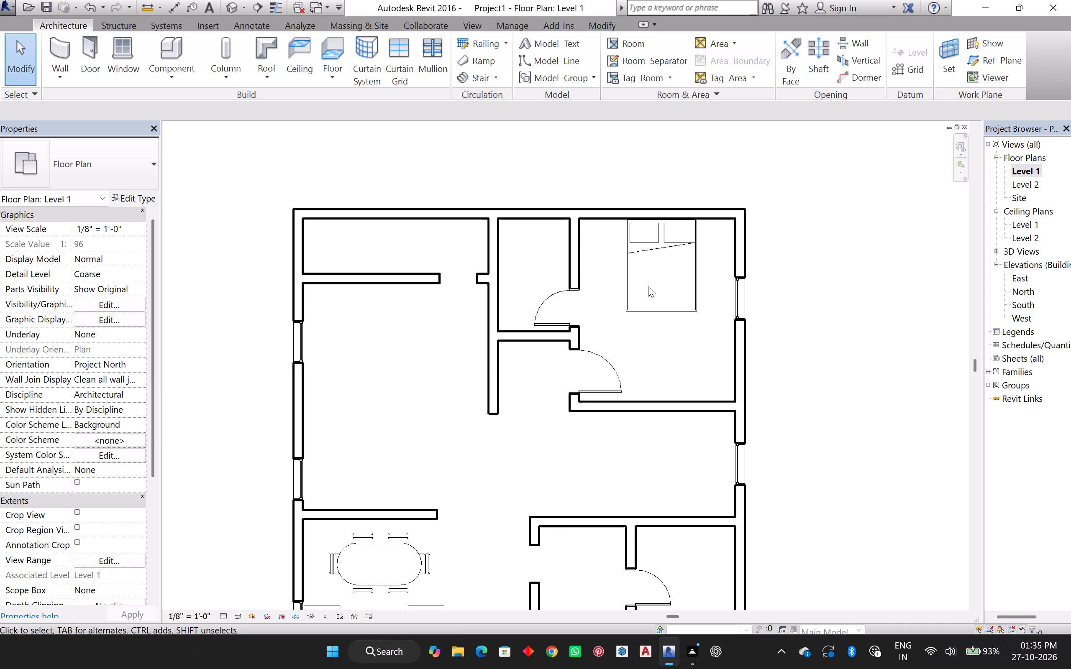
pyautogui.click(648, 286)
pyautogui.click(664, 251)
pyautogui.click(88, 167)
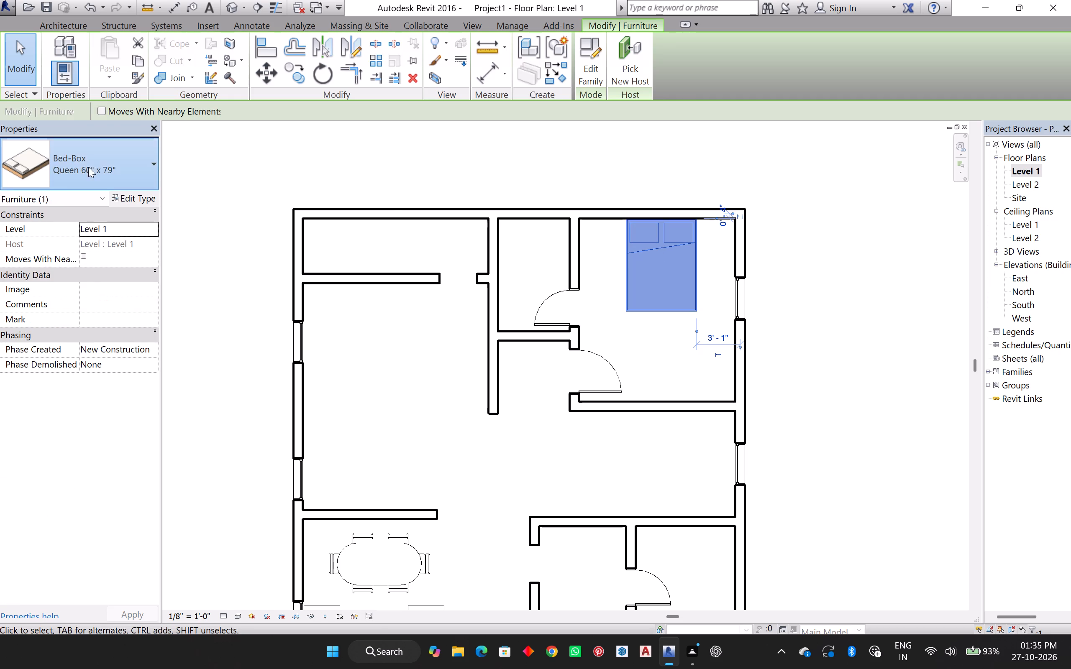
pyautogui.click(102, 250)
pyautogui.scroll(-2, 463, 342)
pyautogui.moveTo(506, 373); pyautogui.dragTo(493, 283, button='middle')
pyautogui.press('Escape')
pyautogui.scroll(1, 612, 208)
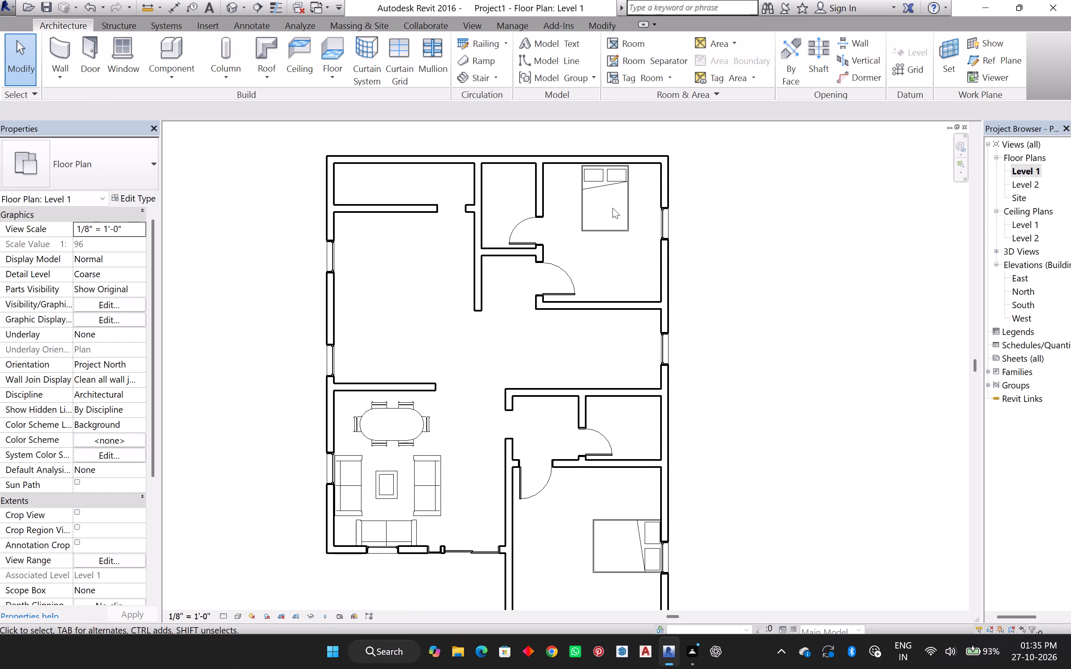
pyautogui.scroll(1, 612, 208)
pyautogui.scroll(-3, 612, 208)
pyautogui.moveTo(633, 375); pyautogui.dragTo(637, 406, button='middle')
pyautogui.middleClick(637, 406)
pyautogui.scroll(1, 601, 312)
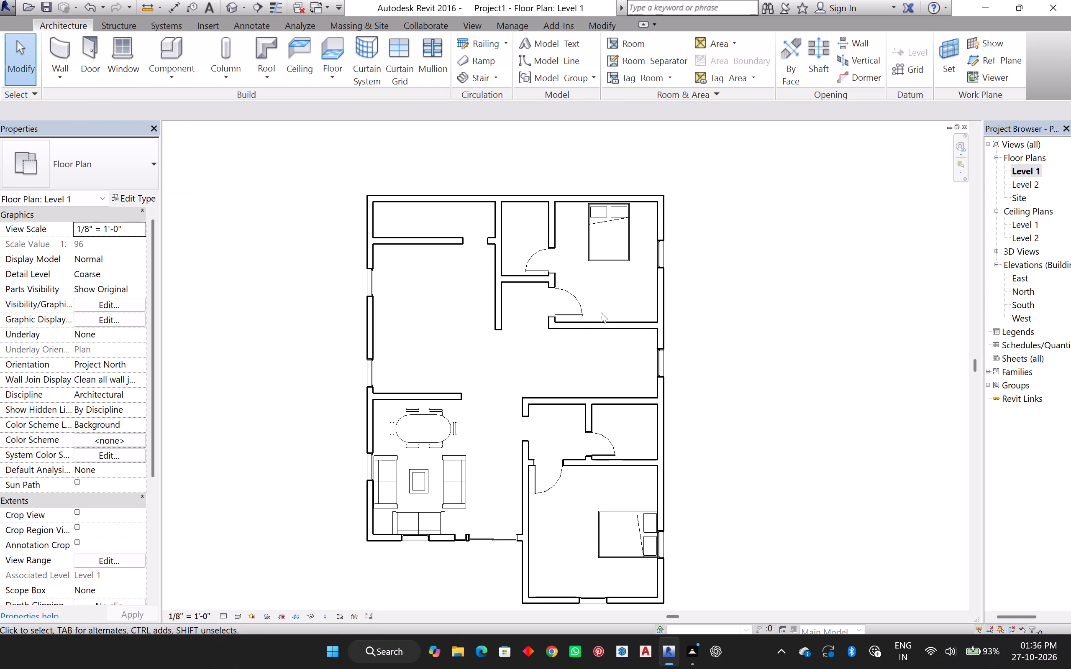
# Load the Entertainment Center family from the Furniture Storage folder of the US Imperial library.
pyautogui.scroll(3, 601, 312)
pyautogui.moveTo(605, 325); pyautogui.dragTo(593, 405, button='middle')
pyautogui.moveTo(592, 405); pyautogui.dragTo(591, 399, button='middle')
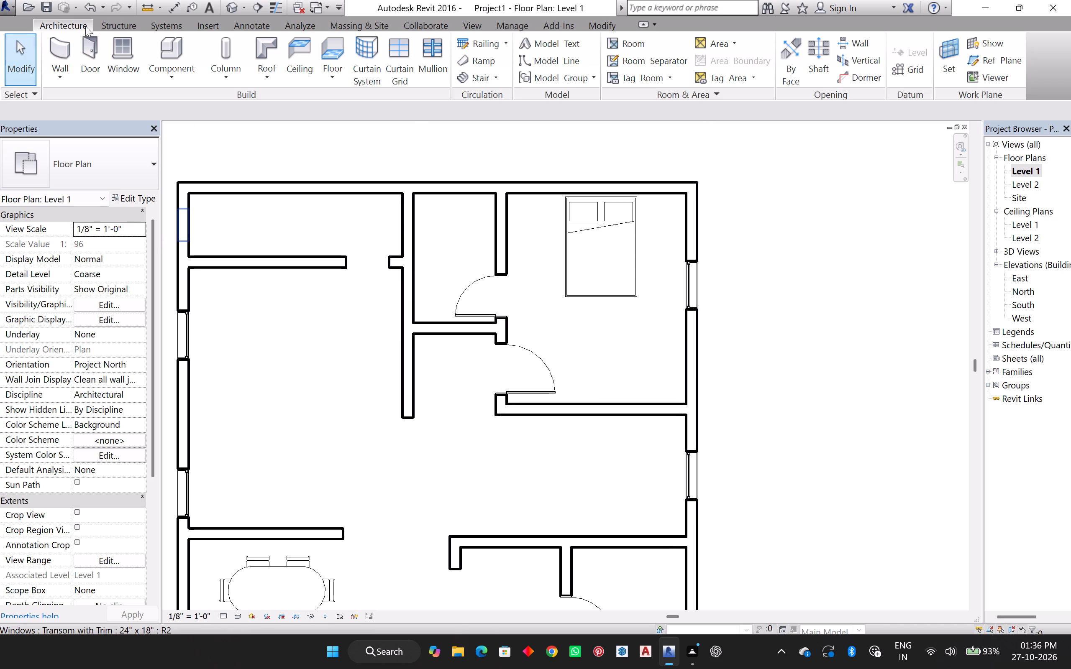
pyautogui.click(157, 43)
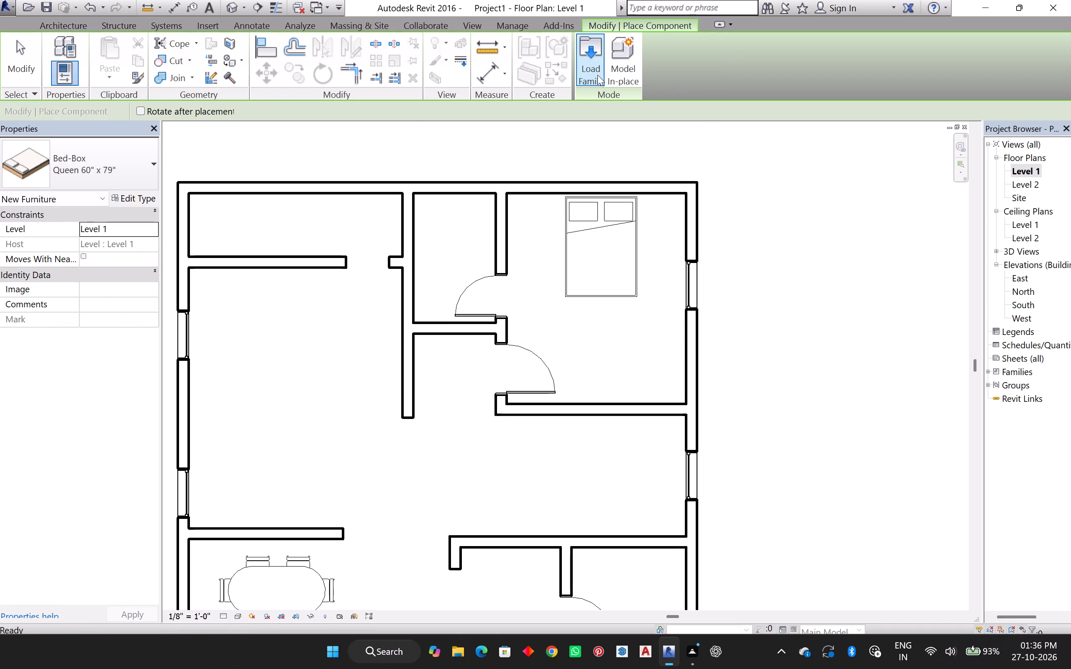
pyautogui.click(597, 75)
pyautogui.scroll(-1, 547, 344)
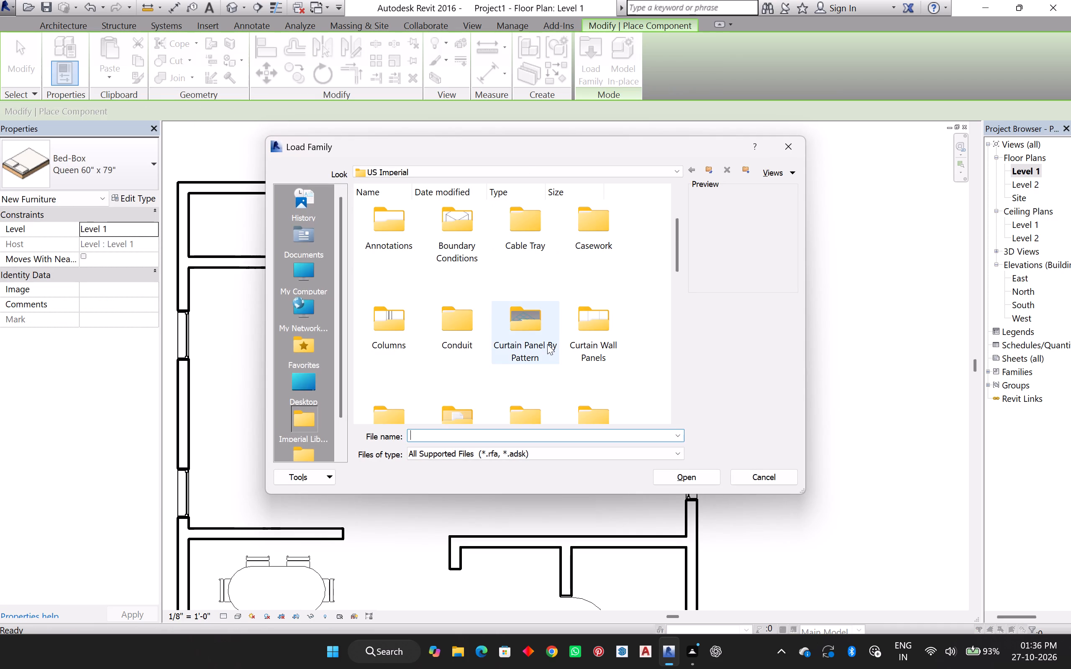
pyautogui.scroll(-1, 547, 344)
pyautogui.doubleClick(537, 343)
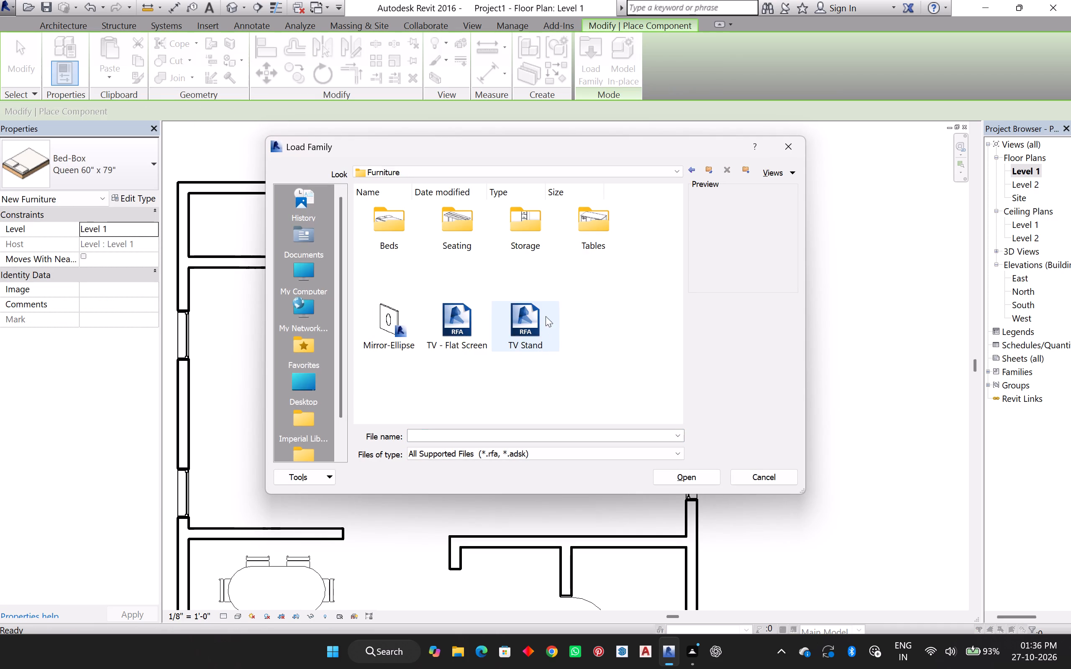
pyautogui.doubleClick(518, 234)
pyautogui.click(519, 232)
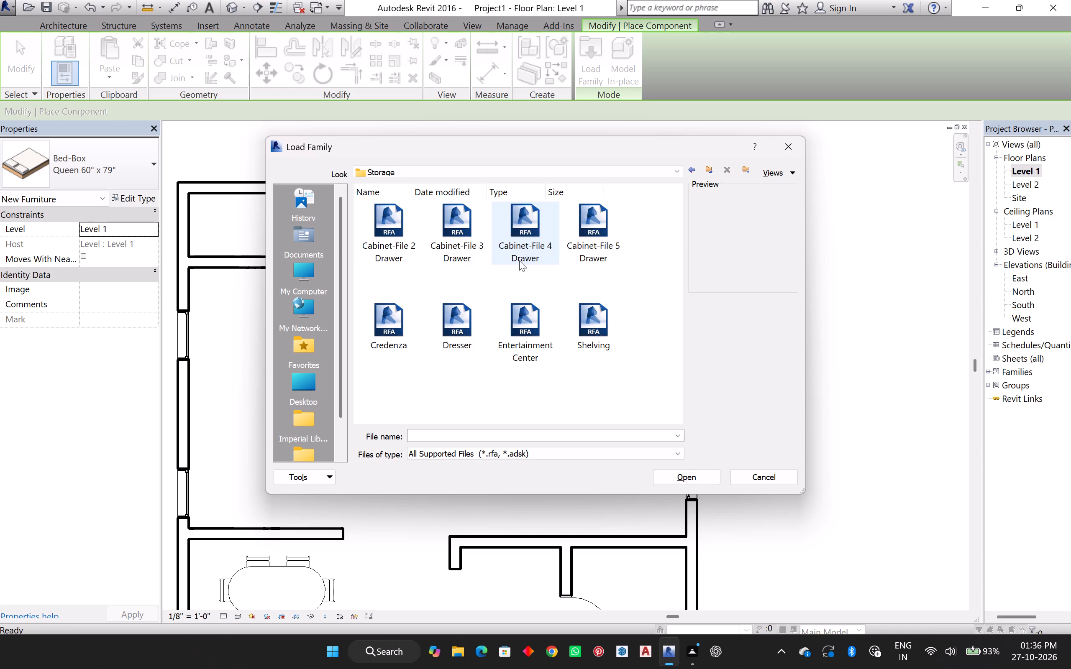
pyautogui.click(519, 318)
pyautogui.click(695, 473)
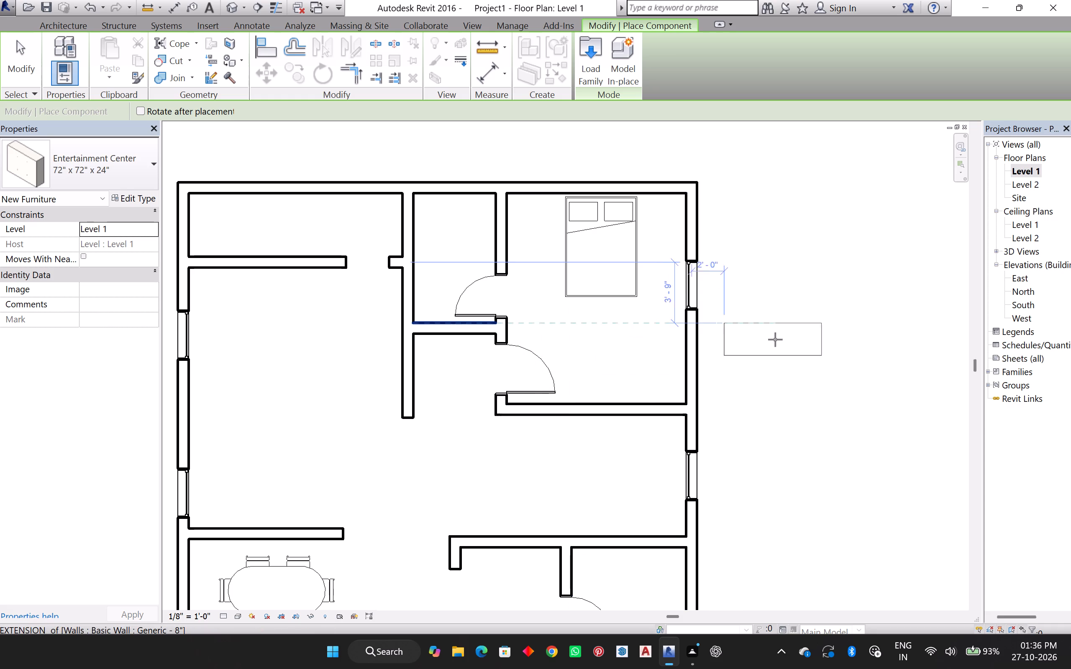
# Place a 72" x 72" x 24" Entertainment Center against the south wall of the northeast bedroom, facing the bed.
pyautogui.click(617, 383)
pyautogui.scroll(-4, 615, 373)
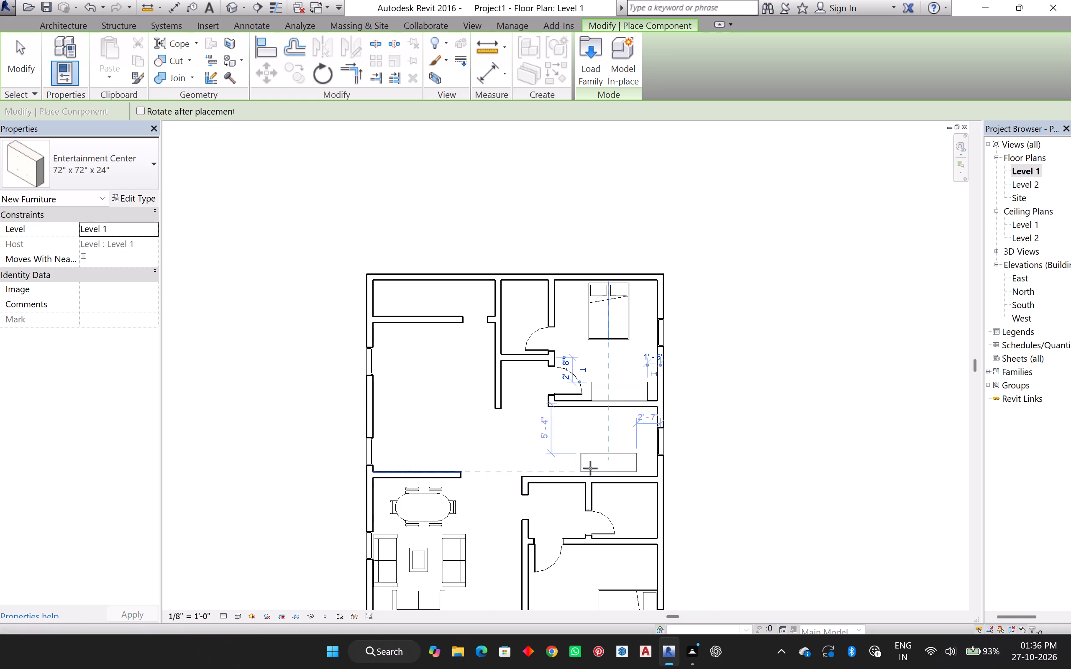
# Open the default 3D view and examine the northeast bedroom's entertainment center from several angles.
pyautogui.click(230, 5)
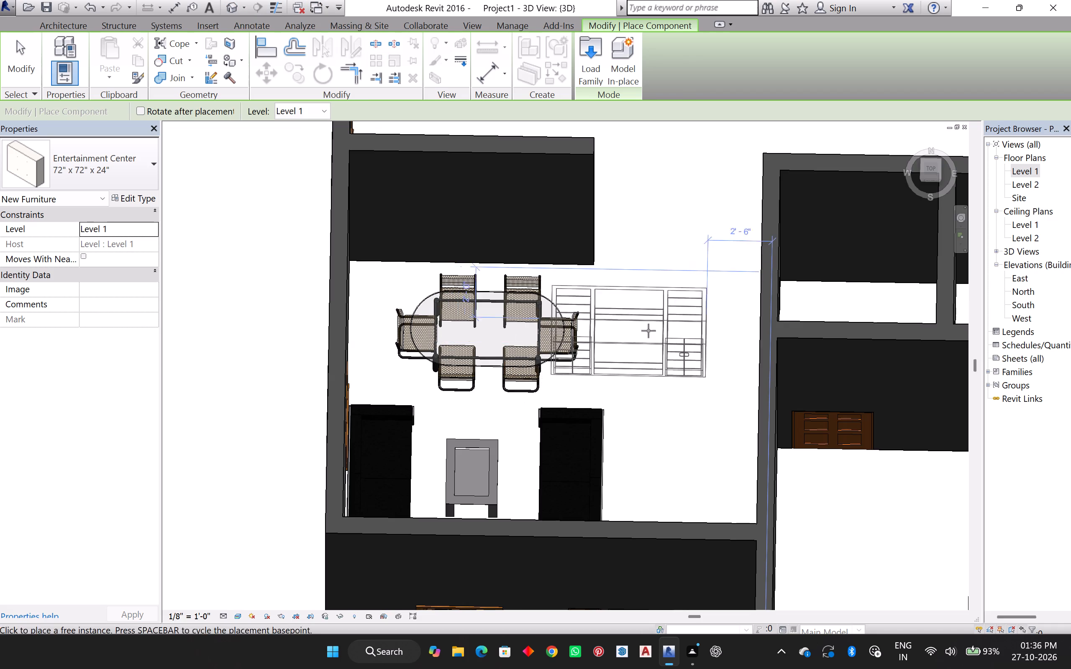
pyautogui.keyDown('shift'); pyautogui.moveTo(682, 288); pyautogui.dragTo(543, 224, button='middle'); pyautogui.keyUp('shift')
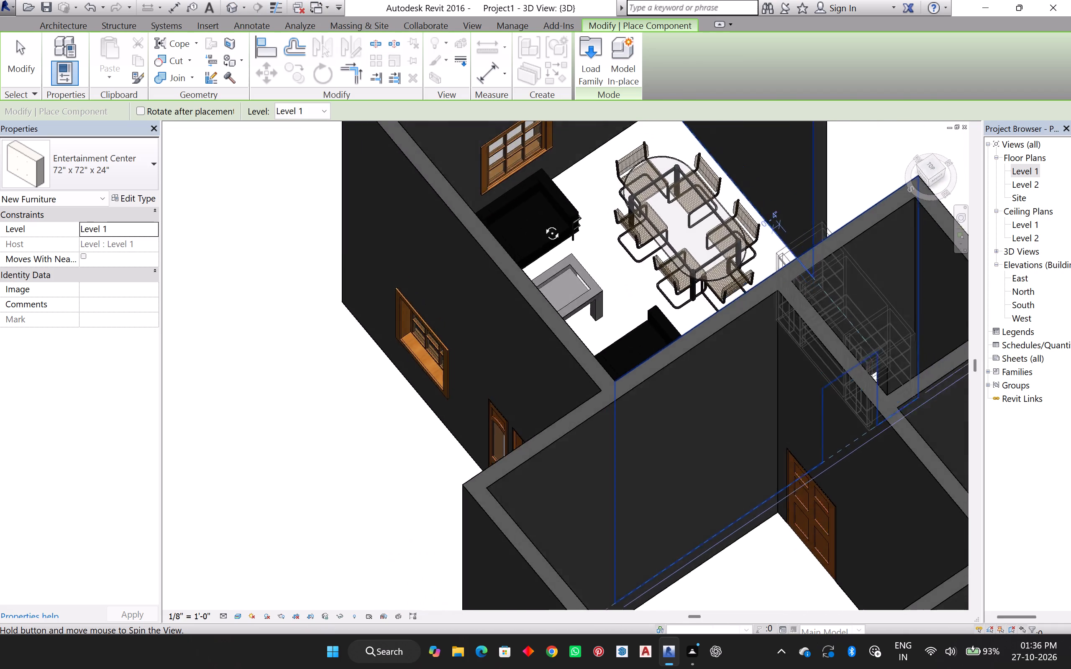
pyautogui.keyDown('shift'); pyautogui.moveTo(543, 224); pyautogui.dragTo(592, 229, button='middle'); pyautogui.keyUp('shift')
pyautogui.keyDown('shift'); pyautogui.middleClick(592, 229); pyautogui.keyUp('shift')
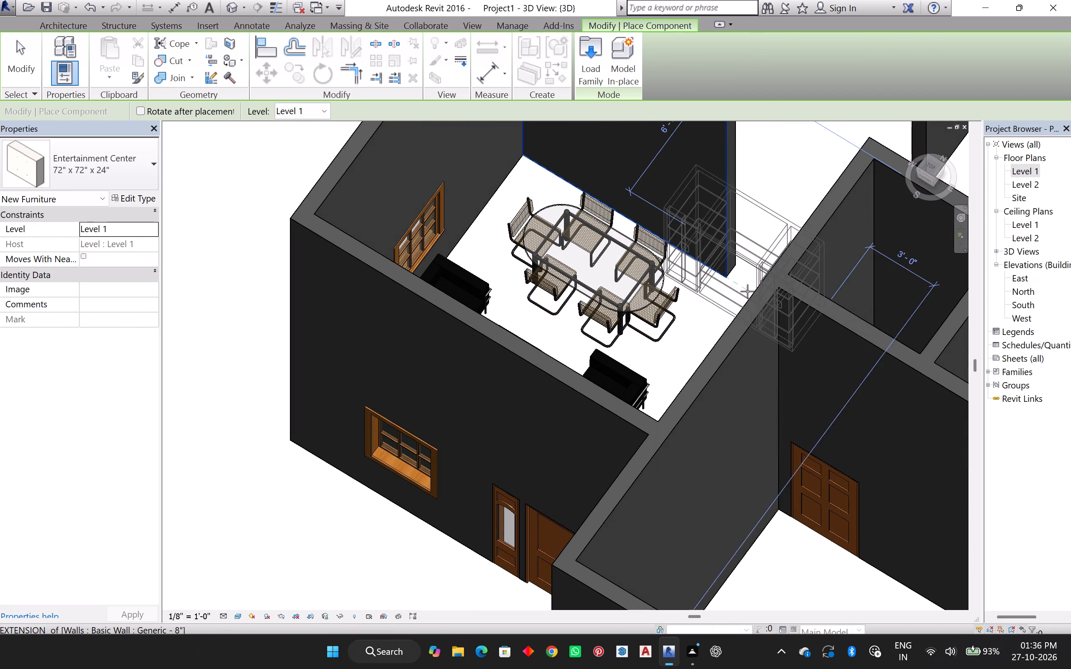
pyautogui.moveTo(748, 291); pyautogui.dragTo(174, 613, button='middle')
pyautogui.moveTo(576, 459); pyautogui.dragTo(531, 484, button='middle')
pyautogui.middleClick(531, 484)
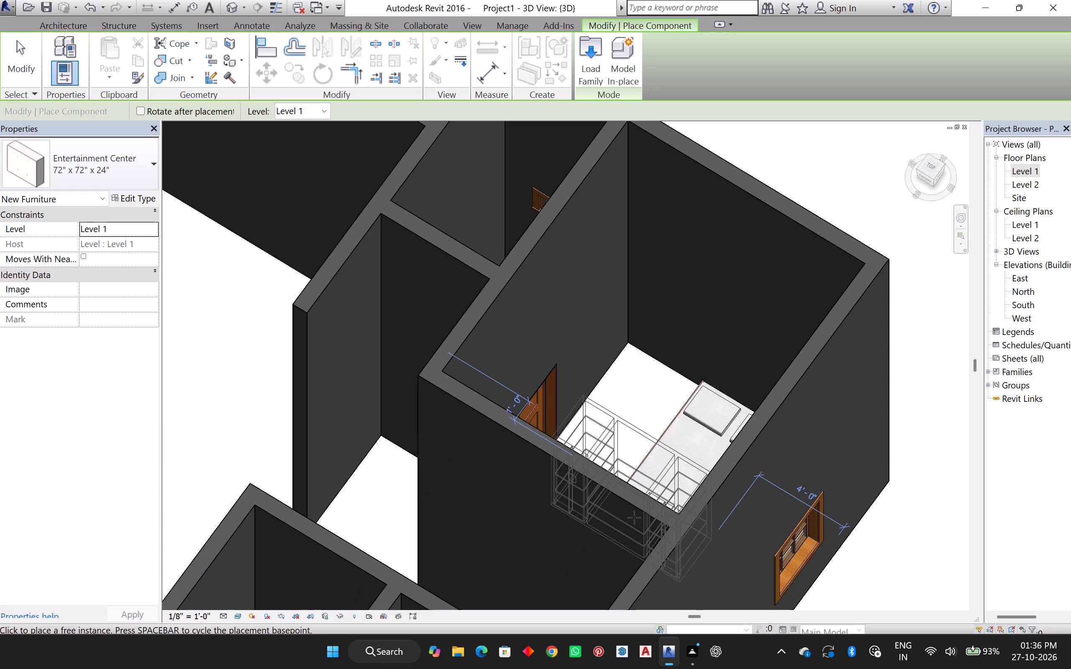
pyautogui.keyDown('shift'); pyautogui.moveTo(636, 518); pyautogui.dragTo(171, 510, button='middle'); pyautogui.keyUp('shift')
pyautogui.moveTo(250, 516); pyautogui.dragTo(675, 194, button='middle')
pyautogui.moveTo(697, 185); pyautogui.dragTo(708, 183, button='middle')
pyautogui.moveTo(524, 453); pyautogui.dragTo(770, 171, button='middle')
pyautogui.middleClick(770, 171)
pyautogui.moveTo(649, 301); pyautogui.dragTo(691, 265, button='middle')
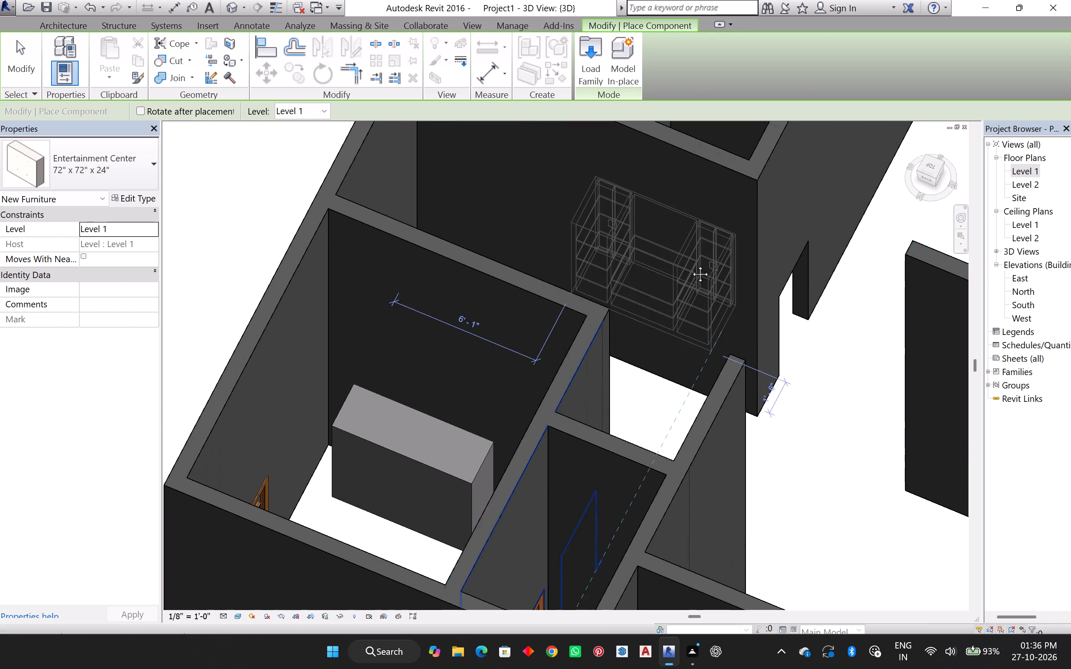
pyautogui.moveTo(691, 265); pyautogui.dragTo(711, 245, button='middle')
pyautogui.moveTo(711, 245); pyautogui.dragTo(711, 250, button='middle')
# Place another 72" x 72" x 24" Entertainment Center against the south bedroom's north wall, about 0'-10" from the east wall, facing the room.
pyautogui.press('space')
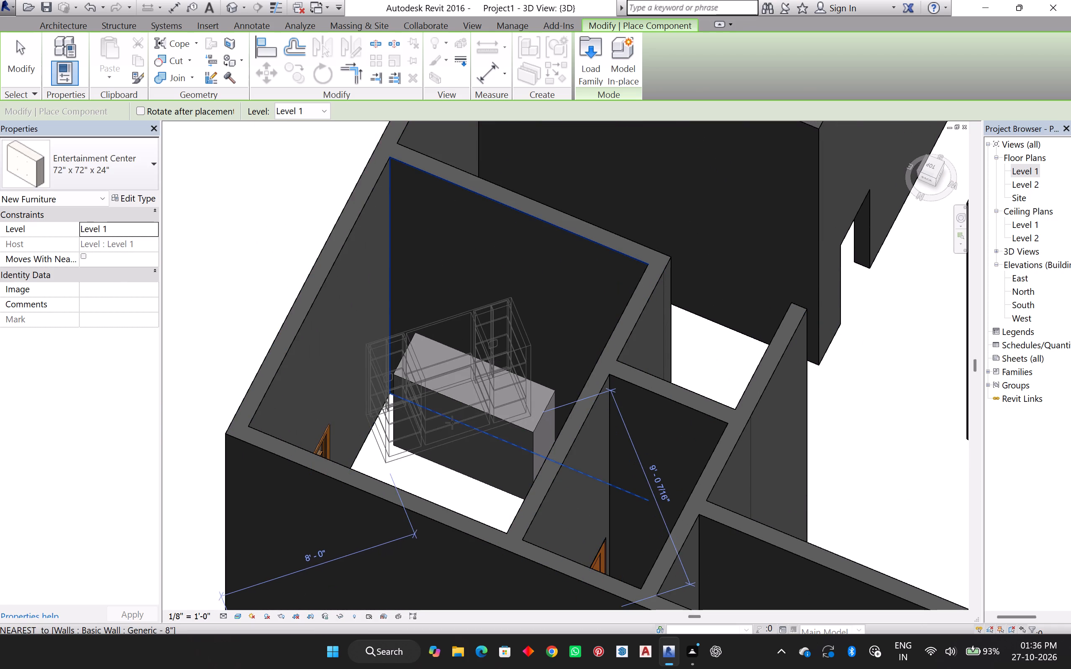
pyautogui.press('space')
pyautogui.press('space')
pyautogui.press('space')
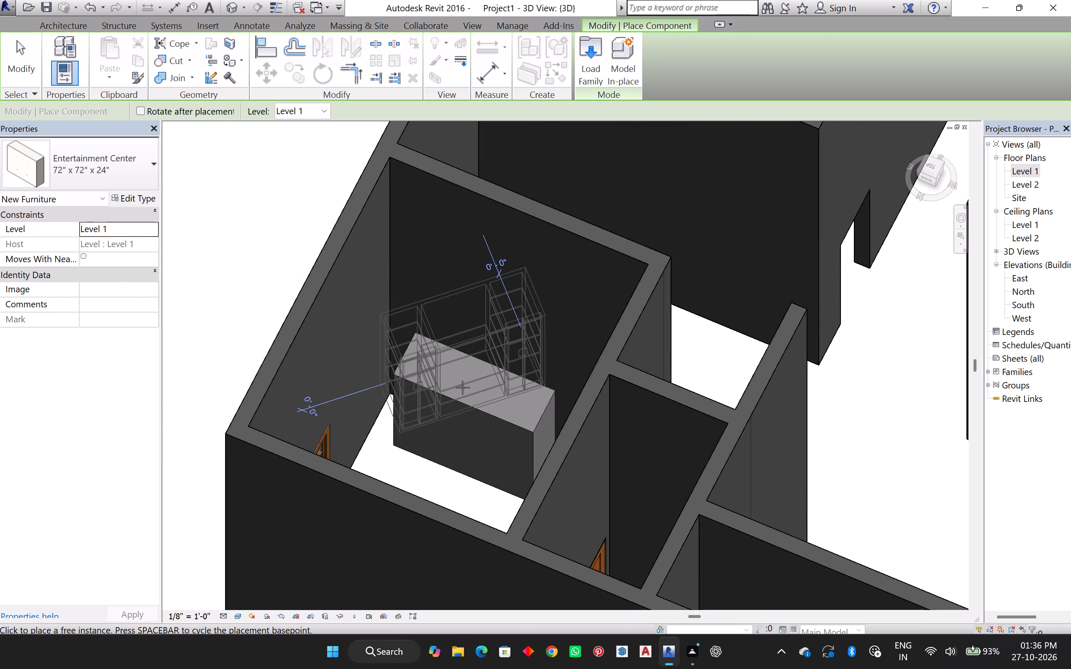
pyautogui.press('space')
pyautogui.press('space')
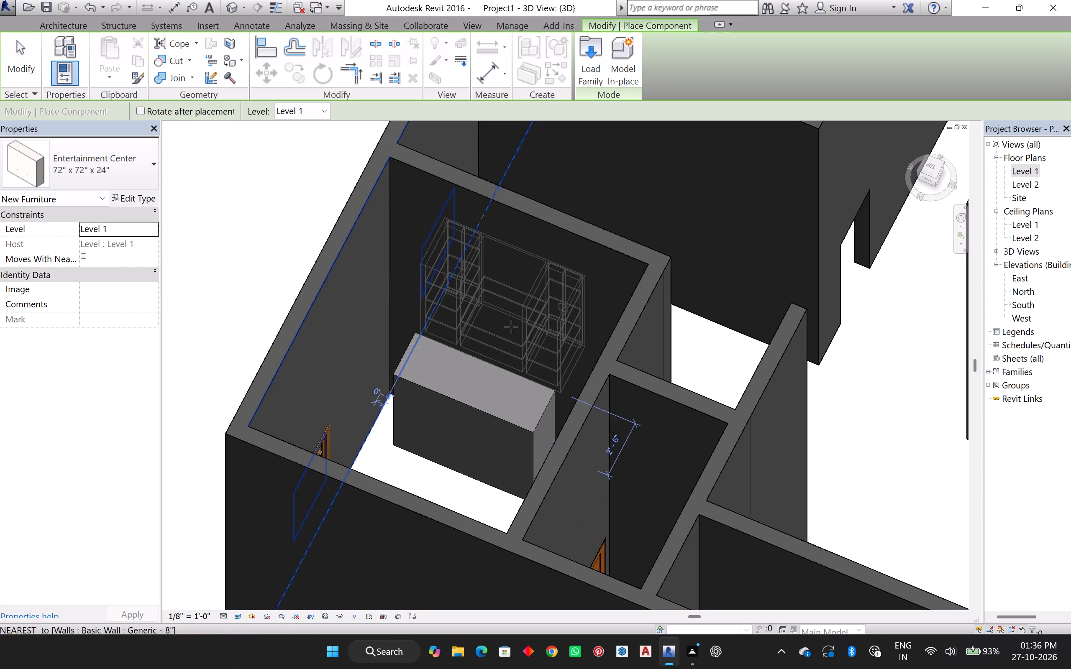
pyautogui.keyDown('shift'); pyautogui.moveTo(633, 246); pyautogui.dragTo(369, 514, button='middle'); pyautogui.keyUp('shift')
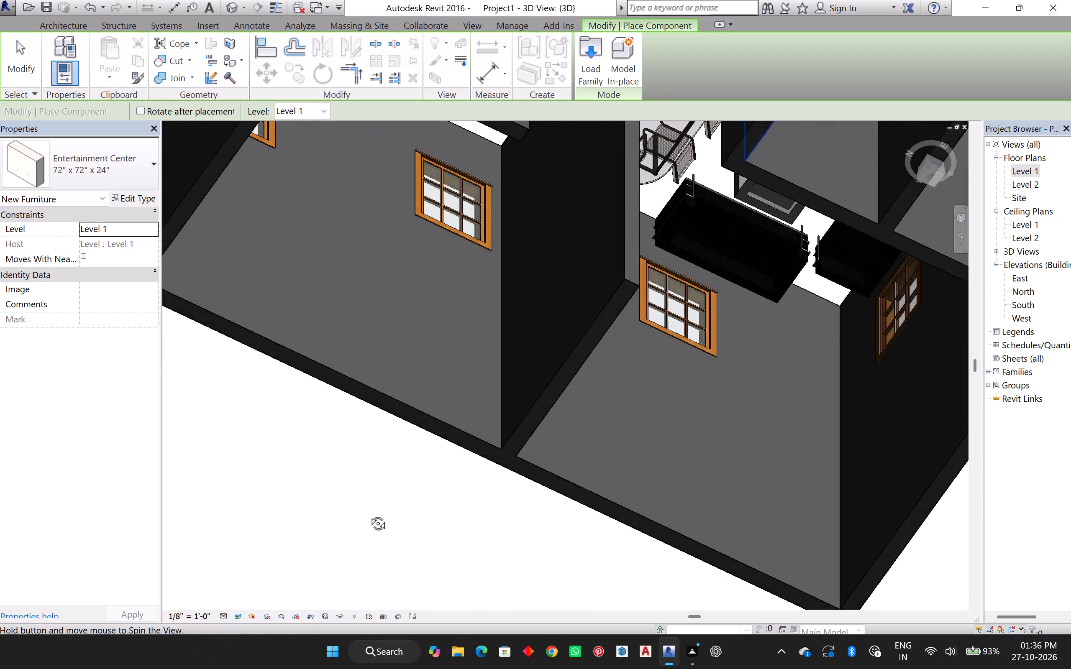
pyautogui.keyDown('shift'); pyautogui.moveTo(369, 514); pyautogui.dragTo(301, 220, button='middle'); pyautogui.keyUp('shift')
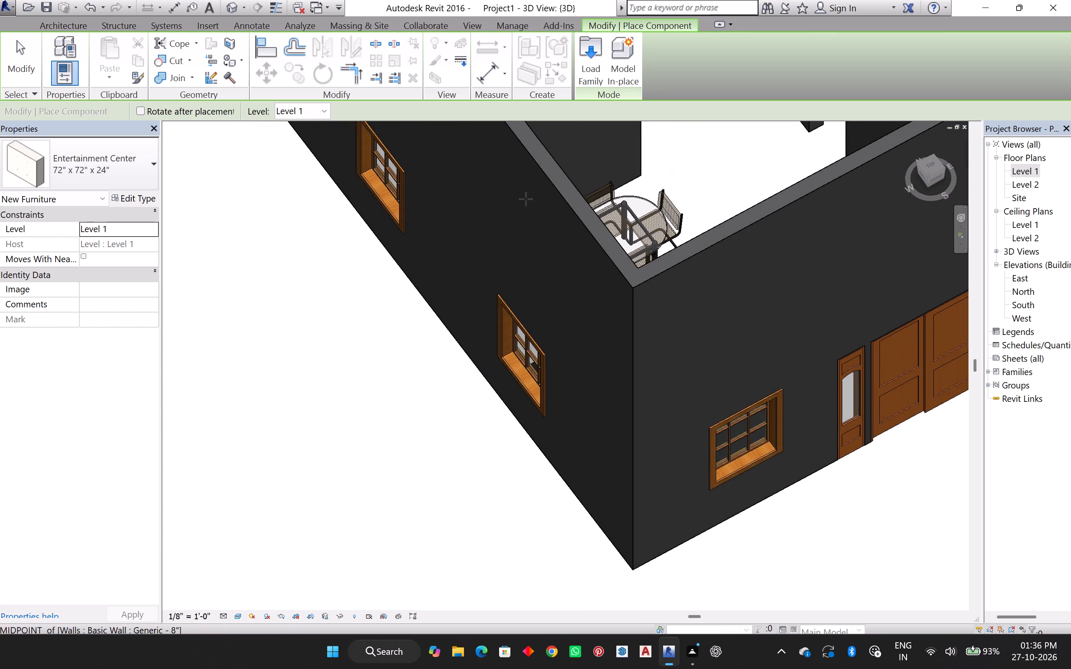
pyautogui.keyDown('shift'); pyautogui.moveTo(524, 208); pyautogui.dragTo(459, 232, button='middle'); pyautogui.keyUp('shift')
pyautogui.keyDown('shift'); pyautogui.moveTo(461, 232); pyautogui.dragTo(468, 231, button='middle'); pyautogui.keyUp('shift')
pyautogui.moveTo(592, 206); pyautogui.dragTo(83, 419, button='middle')
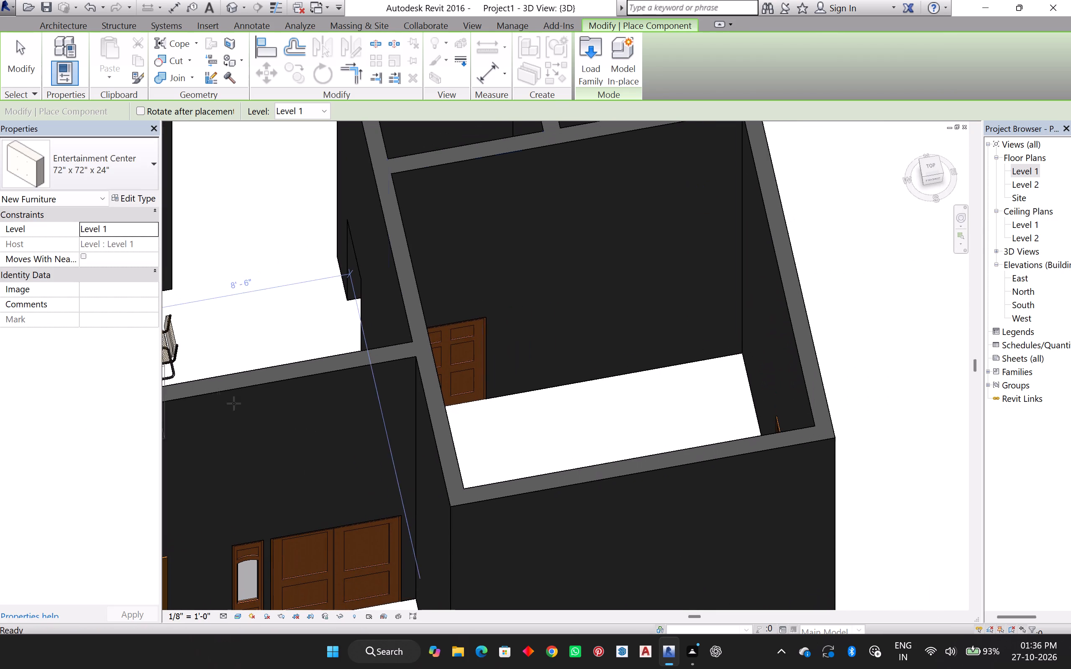
pyautogui.scroll(2, 595, 373)
pyautogui.moveTo(602, 373); pyautogui.dragTo(598, 403, button='middle')
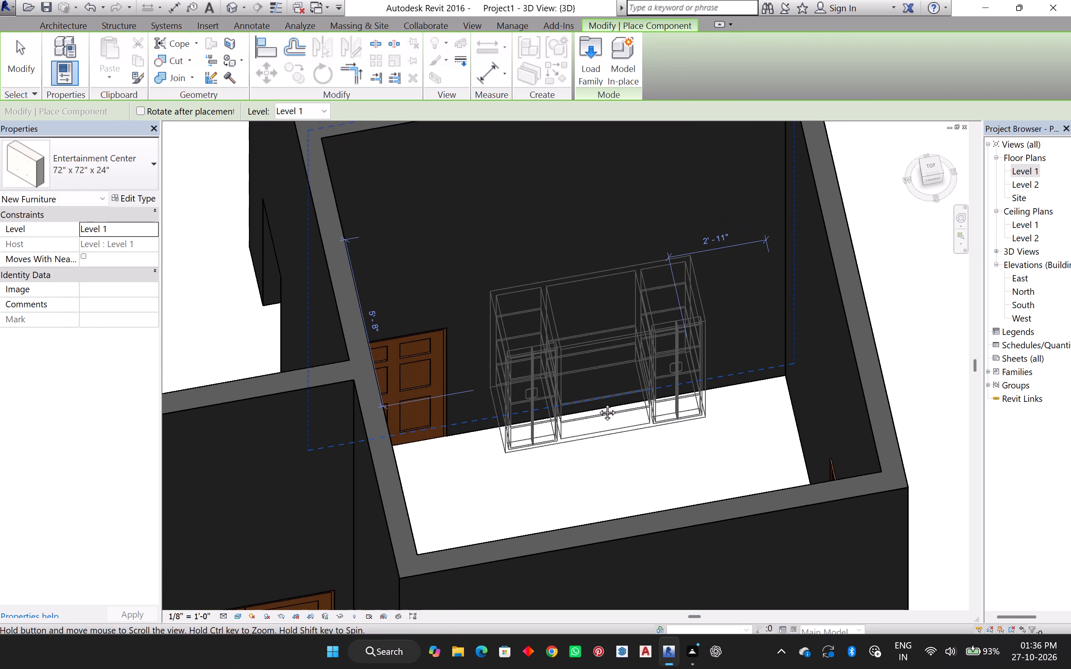
pyautogui.moveTo(598, 403); pyautogui.dragTo(598, 405, button='middle')
pyautogui.keyDown('shift'); pyautogui.middleClick(598, 405); pyautogui.keyUp('shift')
pyautogui.keyDown('shift'); pyautogui.moveTo(598, 405); pyautogui.dragTo(584, 491, button='middle'); pyautogui.keyUp('shift')
pyautogui.keyDown('shift'); pyautogui.middleClick(584, 491); pyautogui.keyUp('shift')
pyautogui.keyDown('shift'); pyautogui.moveTo(640, 432); pyautogui.dragTo(620, 498, button='middle'); pyautogui.keyUp('shift')
pyautogui.scroll(4, 654, 430)
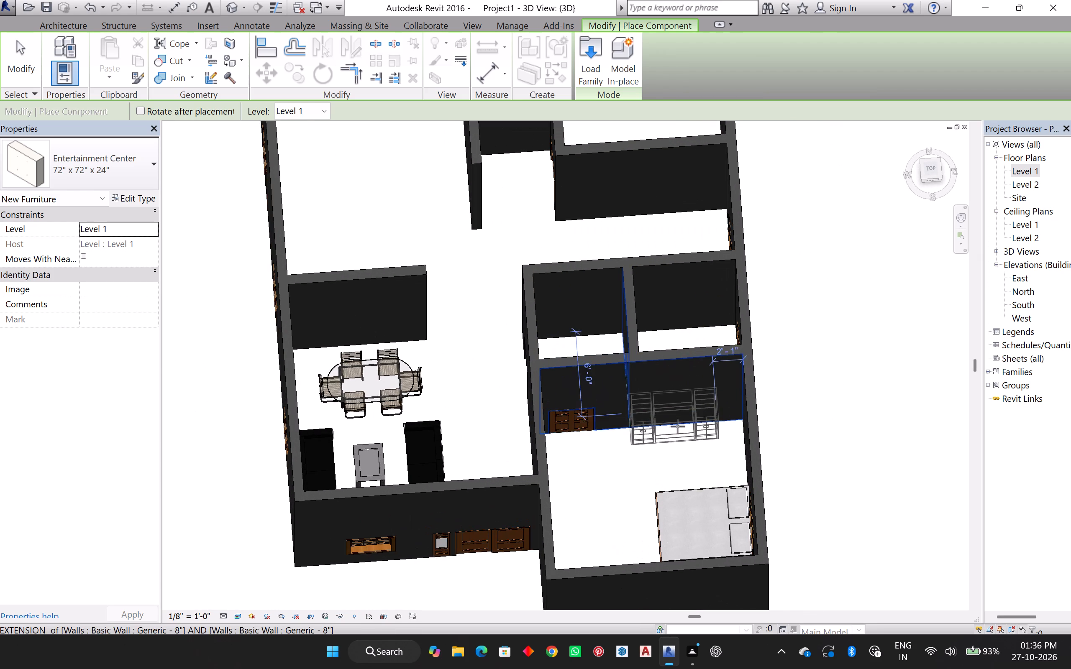
pyautogui.scroll(5, 678, 426)
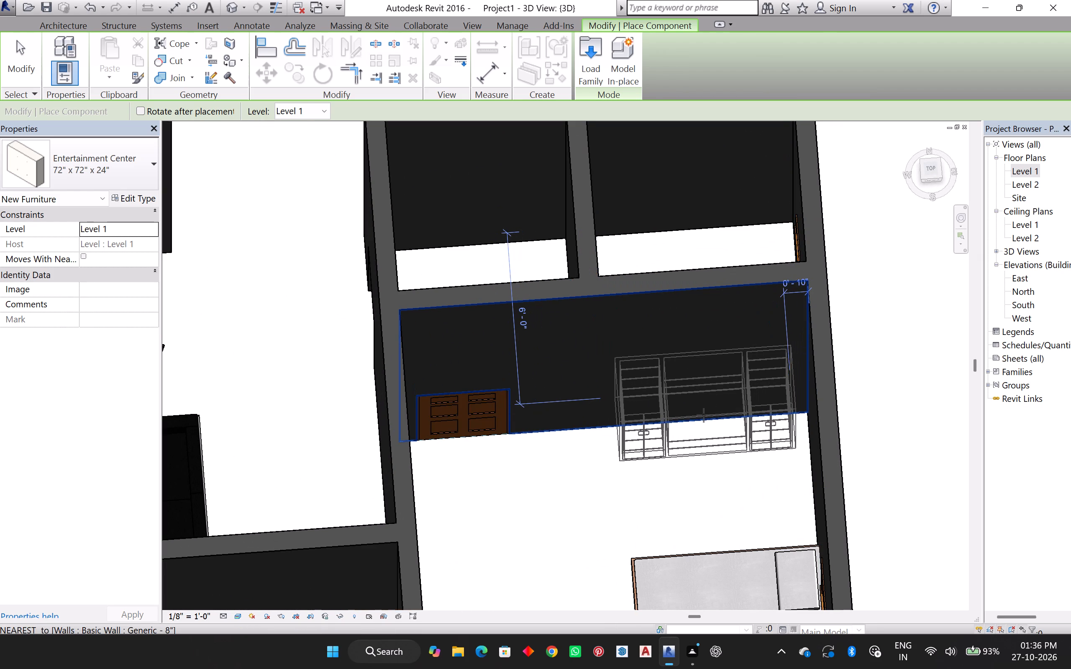
pyautogui.click(704, 415)
# End component placement and inspect the south bedroom's entertainment center up close and from several angles in 3D.
pyautogui.moveTo(667, 496); pyautogui.dragTo(667, 489, button='middle')
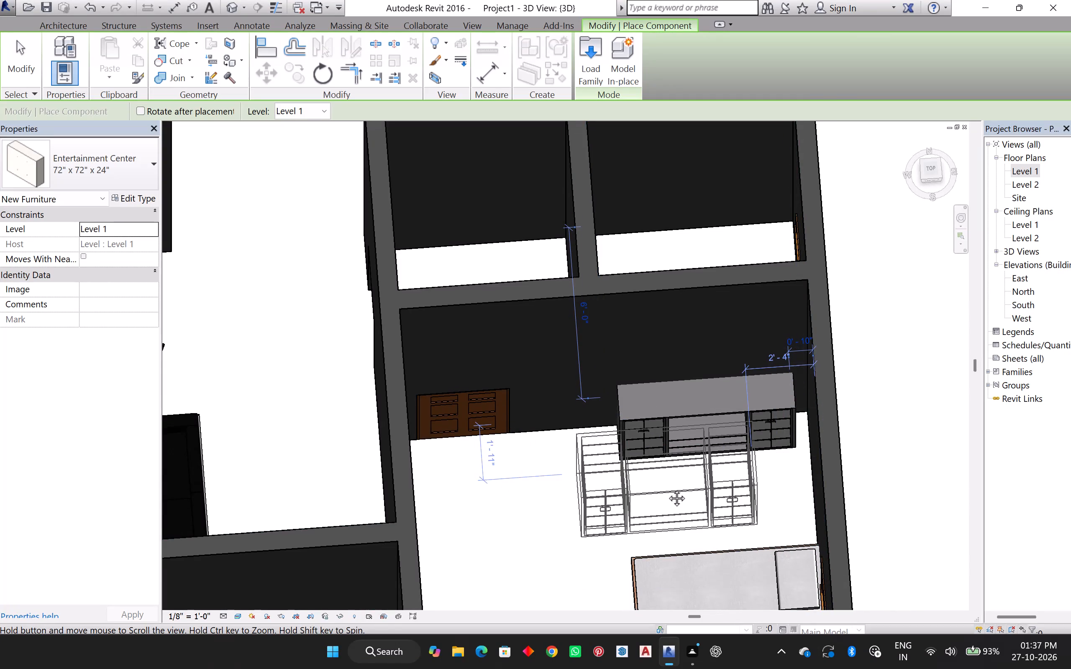
pyautogui.moveTo(667, 489); pyautogui.dragTo(646, 465, button='middle')
pyautogui.keyDown('shift'); pyautogui.moveTo(643, 457); pyautogui.dragTo(643, 342, button='middle'); pyautogui.keyUp('shift')
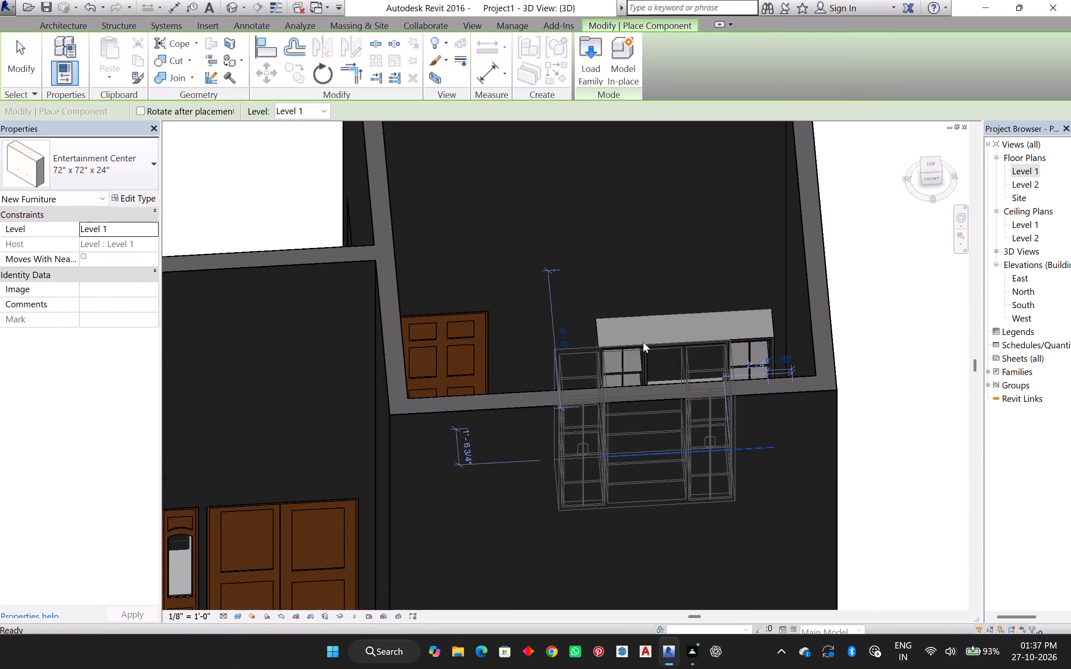
pyautogui.scroll(15, 655, 337)
pyautogui.moveTo(727, 321); pyautogui.dragTo(708, 283, button='middle')
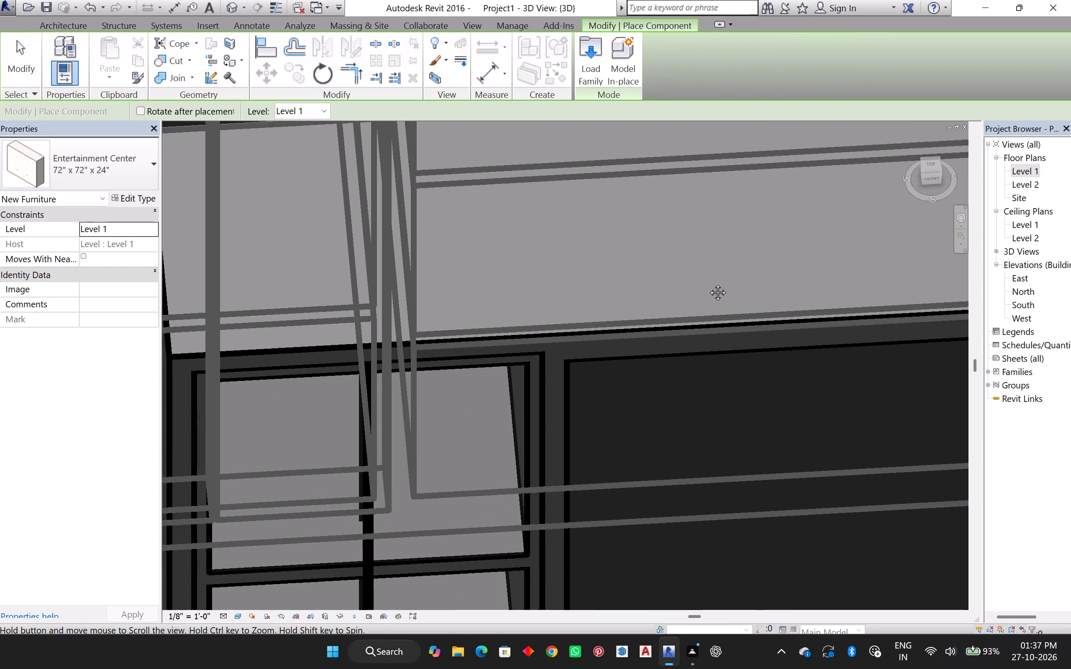
pyautogui.moveTo(708, 283); pyautogui.dragTo(724, 274, button='middle')
pyautogui.scroll(-7, 715, 282)
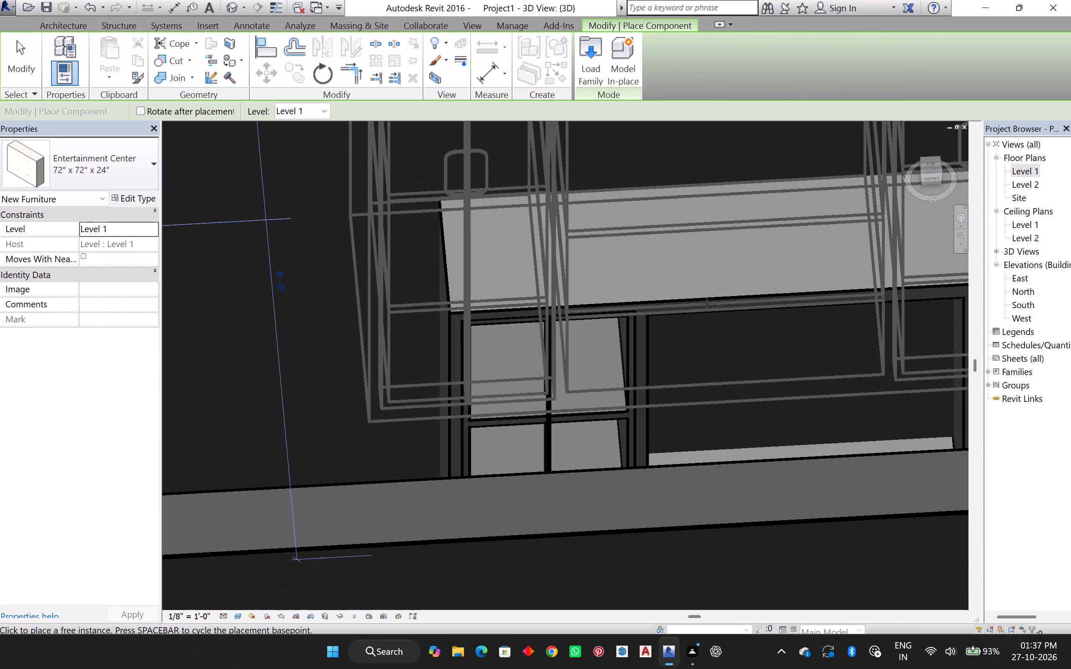
pyautogui.scroll(-9, 707, 304)
pyautogui.press('Escape')
pyautogui.press('Escape')
pyautogui.press('Escape')
pyautogui.scroll(11, 711, 320)
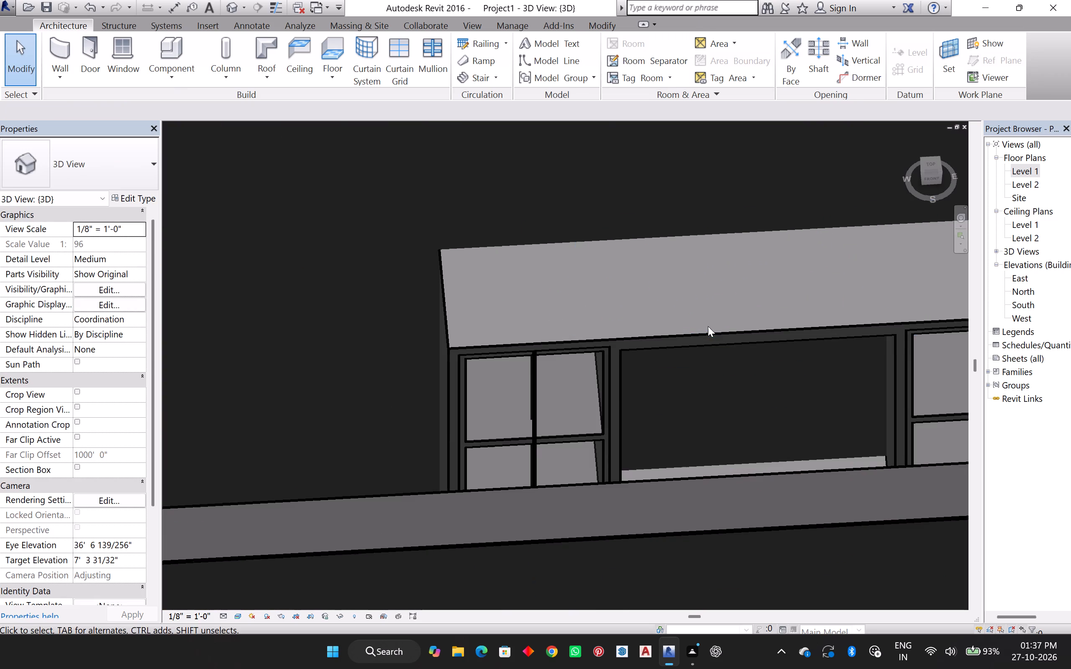
pyautogui.moveTo(683, 395); pyautogui.dragTo(731, 452, button='middle')
pyautogui.scroll(1, 685, 395)
pyautogui.scroll(5, 736, 430)
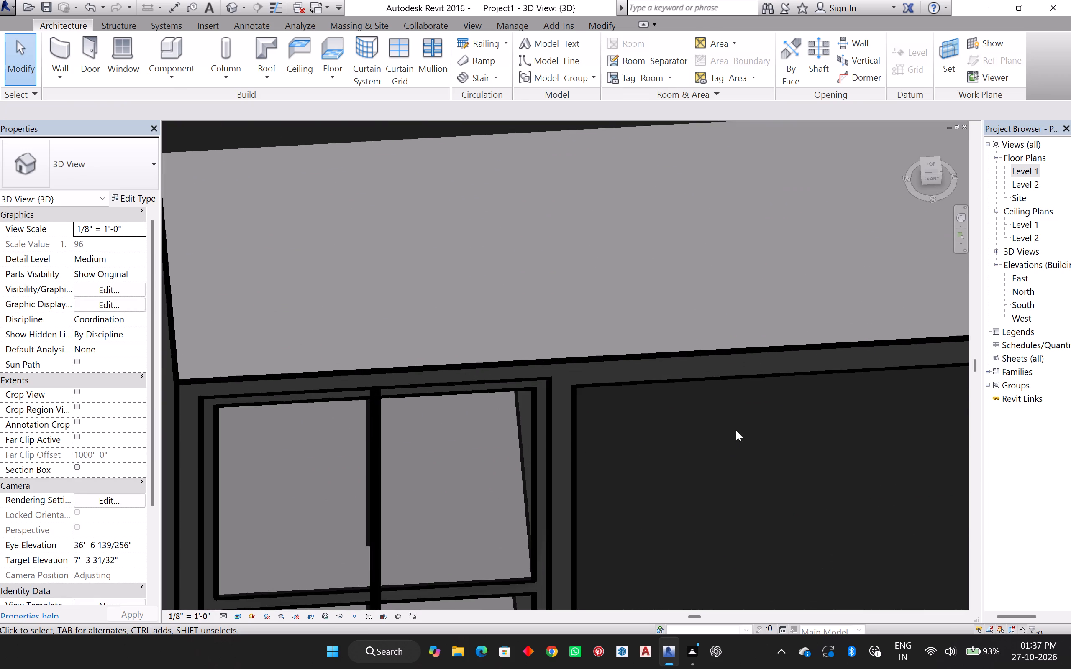
pyautogui.scroll(5, 735, 432)
pyautogui.keyDown('shift'); pyautogui.scroll(-6, 727, 454); pyautogui.keyUp('shift')
pyautogui.keyDown('shift'); pyautogui.moveTo(714, 474); pyautogui.dragTo(750, 470, button='middle'); pyautogui.keyUp('shift')
pyautogui.keyDown('shift'); pyautogui.middleClick(750, 470); pyautogui.keyUp('shift')
pyautogui.scroll(-10, 643, 446)
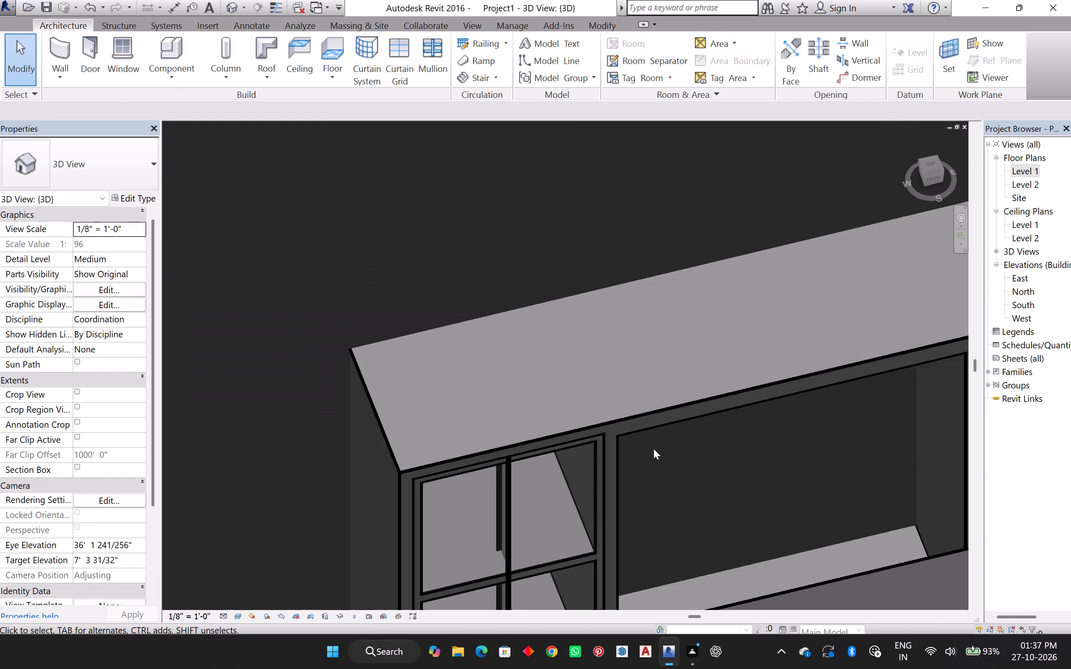
pyautogui.scroll(-6, 653, 451)
pyautogui.moveTo(658, 500); pyautogui.dragTo(648, 438, button='middle')
pyautogui.keyDown('shift'); pyautogui.moveTo(646, 431); pyautogui.dragTo(643, 447, button='middle'); pyautogui.keyUp('shift')
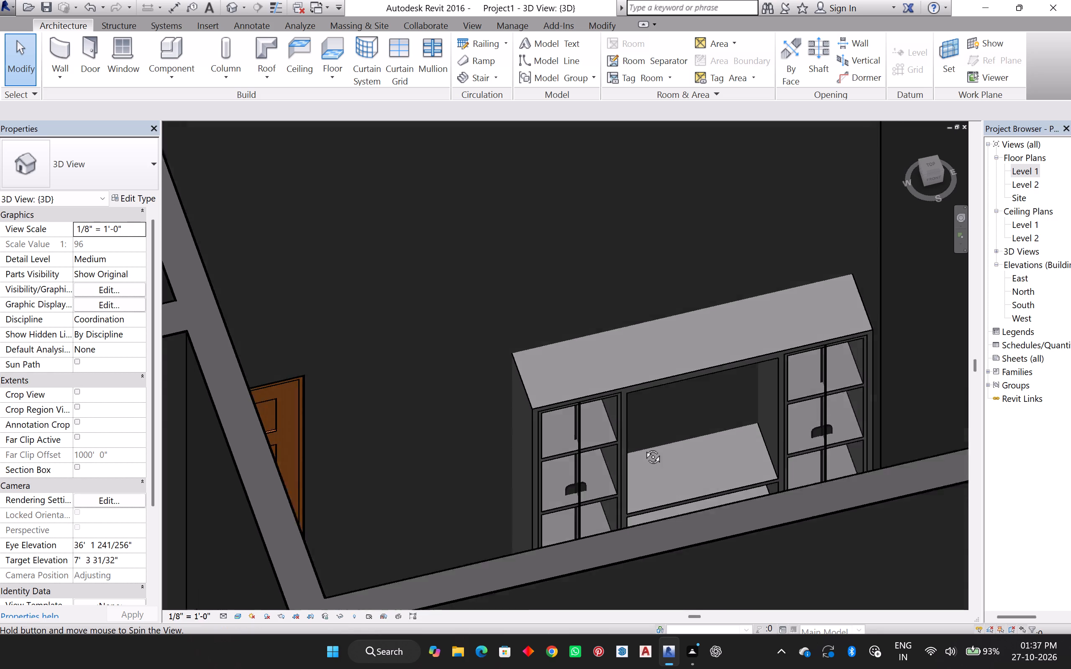
pyautogui.keyDown('shift'); pyautogui.moveTo(643, 447); pyautogui.dragTo(635, 532, button='middle'); pyautogui.keyUp('shift')
pyautogui.keyDown('shift'); pyautogui.scroll(11, 648, 503); pyautogui.keyUp('shift')
pyautogui.scroll(4, 649, 502)
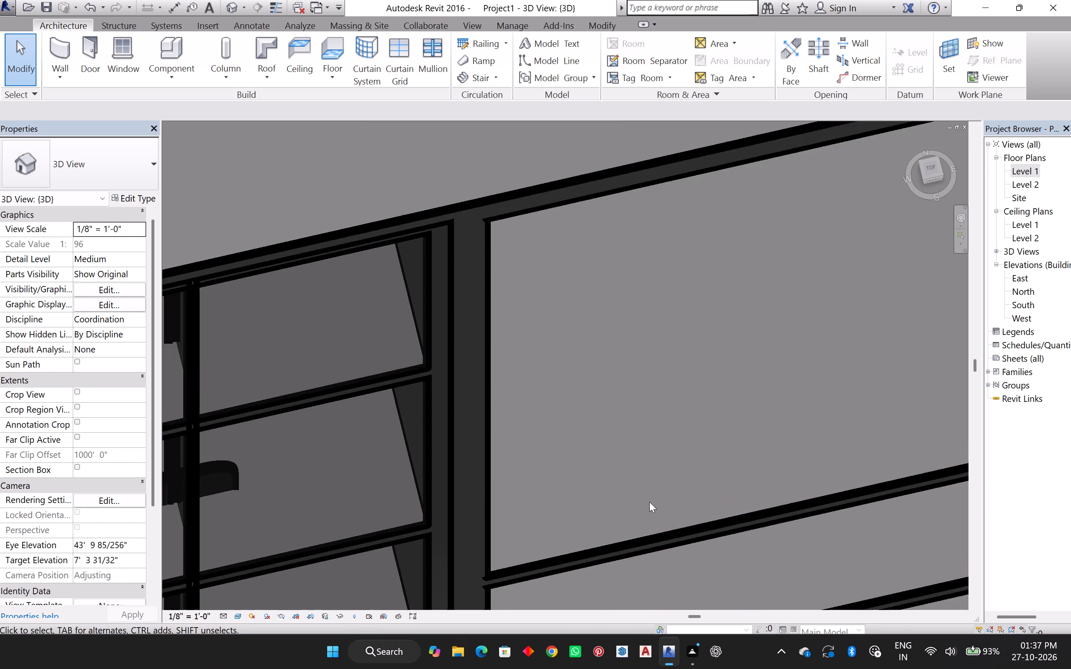
pyautogui.scroll(-16, 649, 506)
pyautogui.keyDown('shift'); pyautogui.moveTo(656, 535); pyautogui.dragTo(633, 432, button='middle'); pyautogui.keyUp('shift')
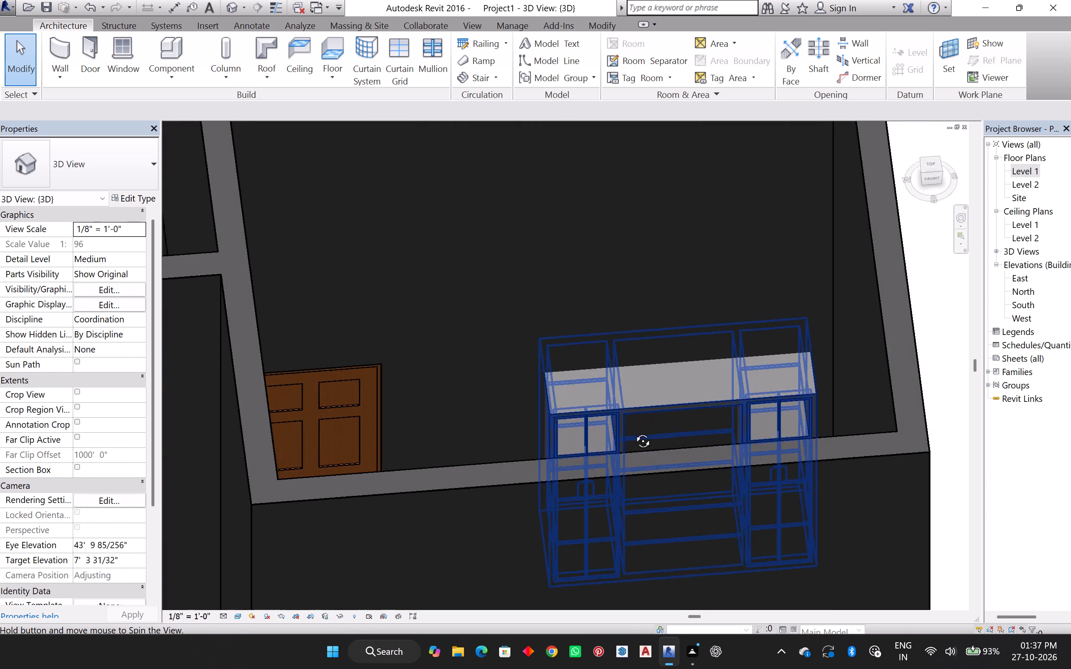
# Examine the south bedroom's entertainment center and the overall furnished layout from above in 3D.
pyautogui.keyDown('shift'); pyautogui.moveTo(633, 432); pyautogui.dragTo(615, 500, button='middle'); pyautogui.keyUp('shift')
pyautogui.scroll(-11, 628, 462)
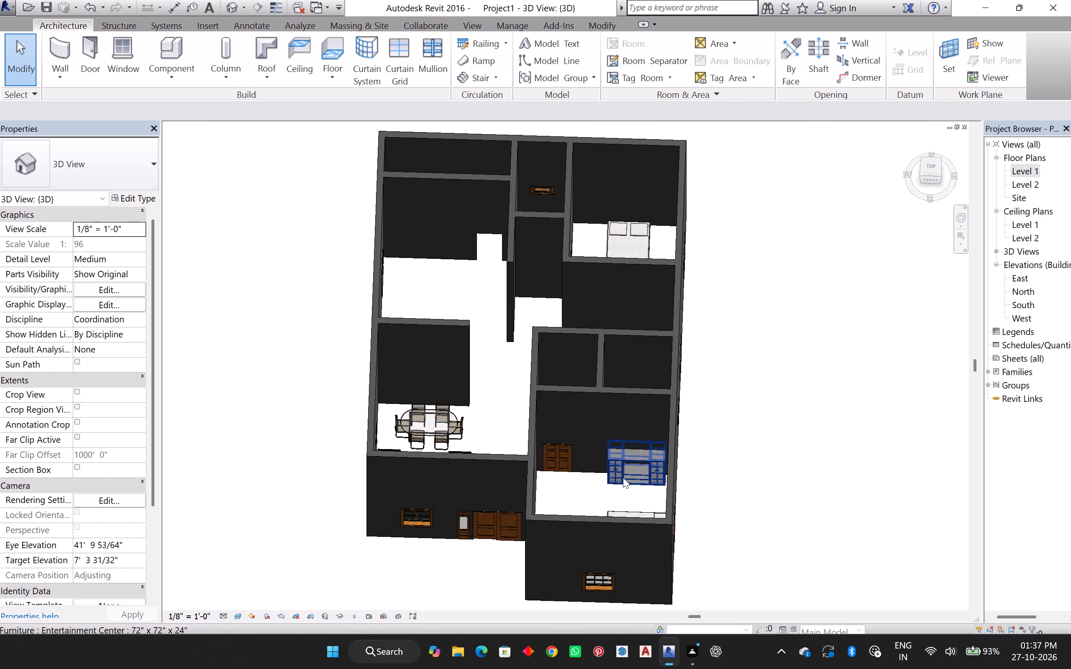
pyautogui.moveTo(623, 477); pyautogui.dragTo(623, 516, button='middle')
pyautogui.keyDown('shift'); pyautogui.moveTo(623, 507); pyautogui.dragTo(603, 527, button='middle'); pyautogui.keyUp('shift')
pyautogui.keyDown('shift'); pyautogui.middleClick(602, 526); pyautogui.keyUp('shift')
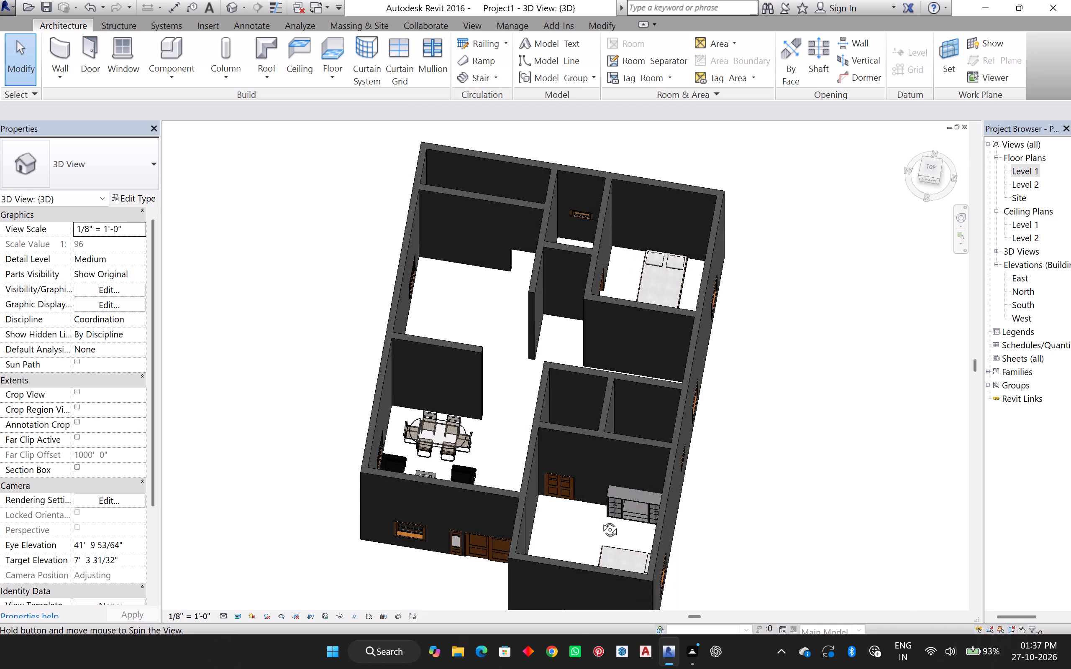
pyautogui.keyDown('shift'); pyautogui.moveTo(635, 498); pyautogui.dragTo(646, 496, button='middle'); pyautogui.keyUp('shift')
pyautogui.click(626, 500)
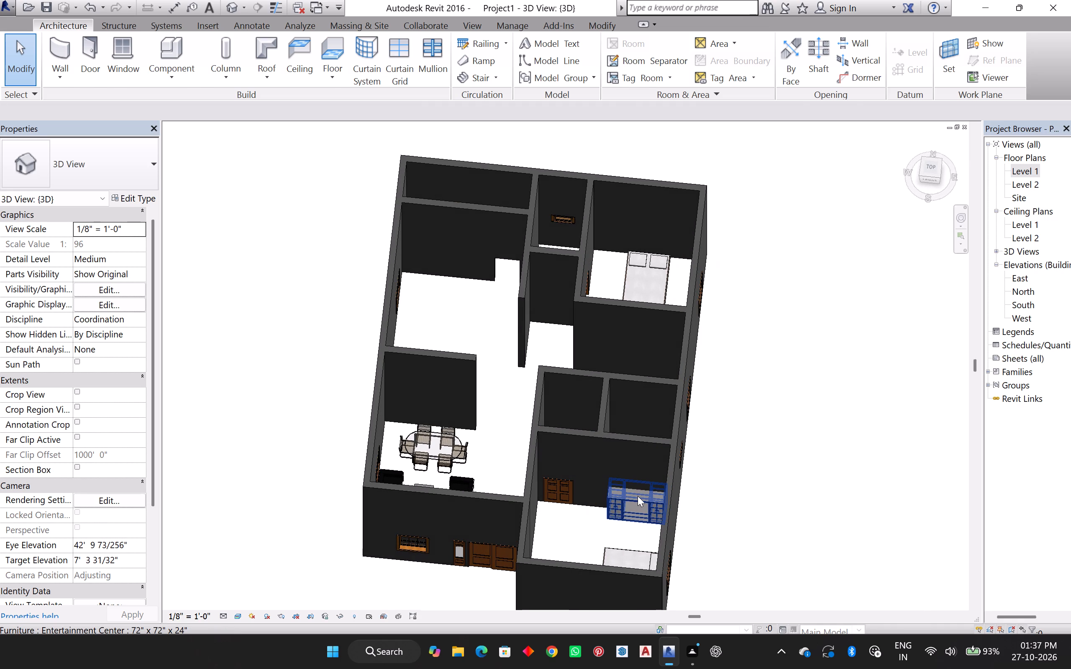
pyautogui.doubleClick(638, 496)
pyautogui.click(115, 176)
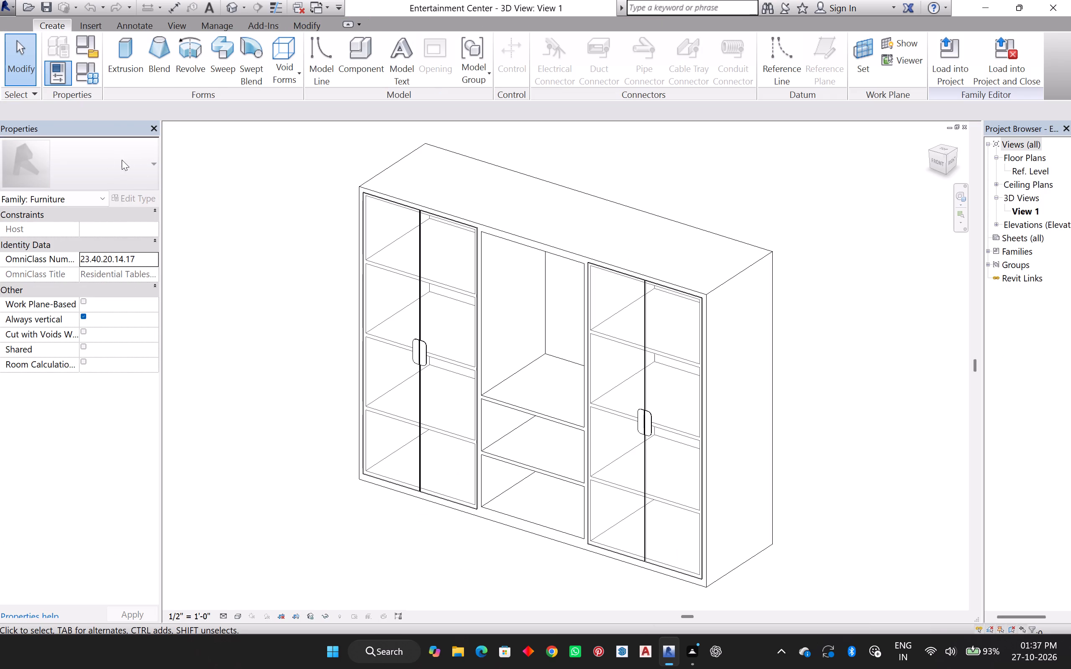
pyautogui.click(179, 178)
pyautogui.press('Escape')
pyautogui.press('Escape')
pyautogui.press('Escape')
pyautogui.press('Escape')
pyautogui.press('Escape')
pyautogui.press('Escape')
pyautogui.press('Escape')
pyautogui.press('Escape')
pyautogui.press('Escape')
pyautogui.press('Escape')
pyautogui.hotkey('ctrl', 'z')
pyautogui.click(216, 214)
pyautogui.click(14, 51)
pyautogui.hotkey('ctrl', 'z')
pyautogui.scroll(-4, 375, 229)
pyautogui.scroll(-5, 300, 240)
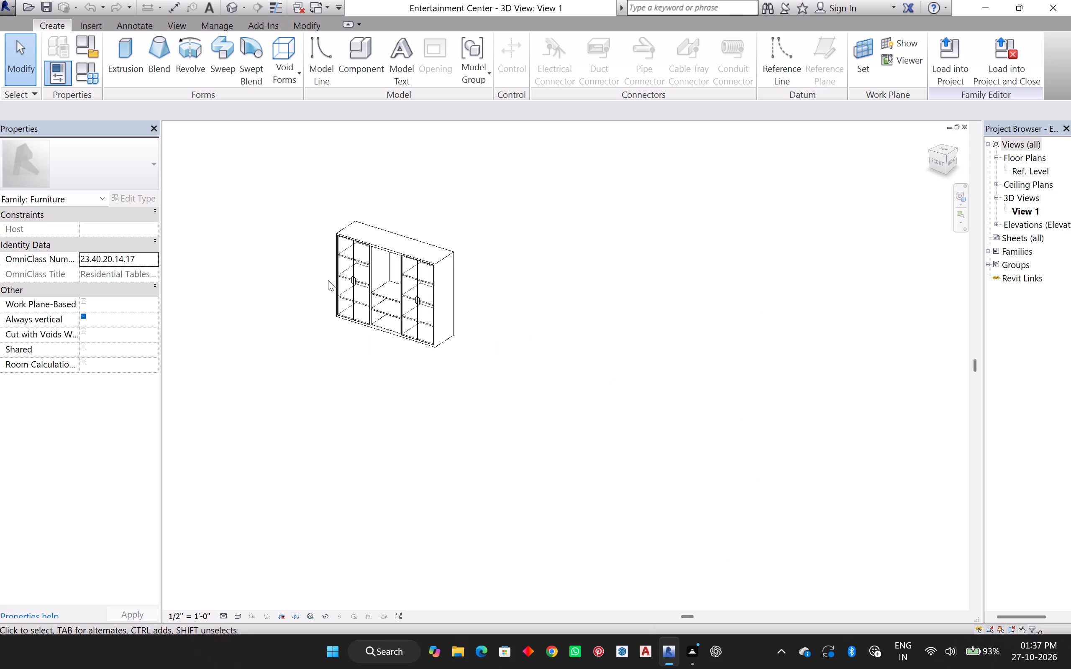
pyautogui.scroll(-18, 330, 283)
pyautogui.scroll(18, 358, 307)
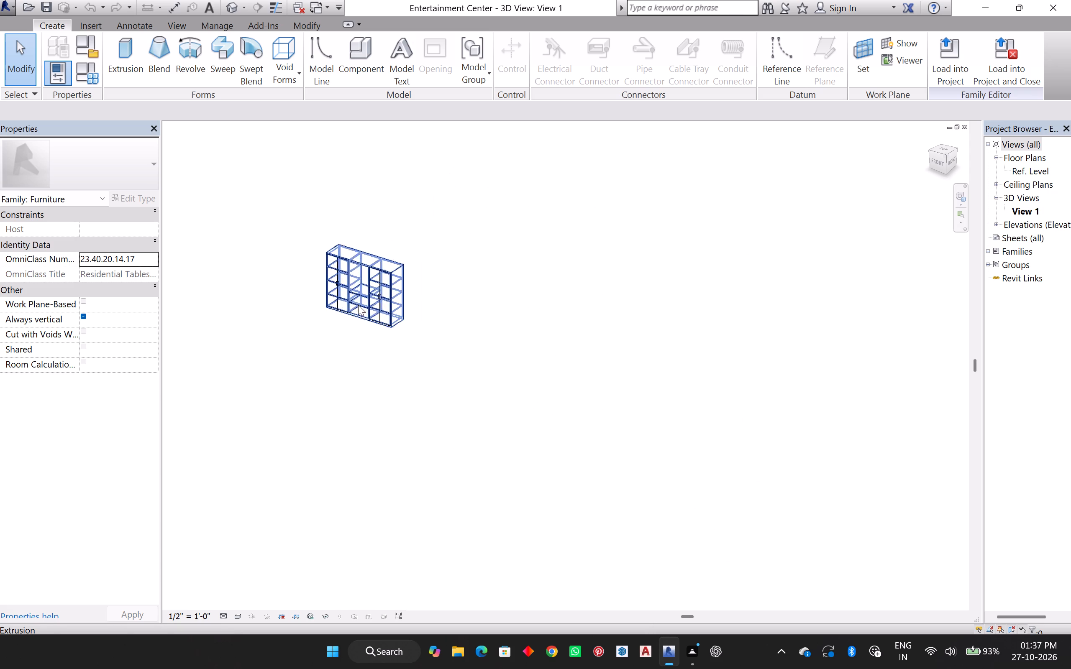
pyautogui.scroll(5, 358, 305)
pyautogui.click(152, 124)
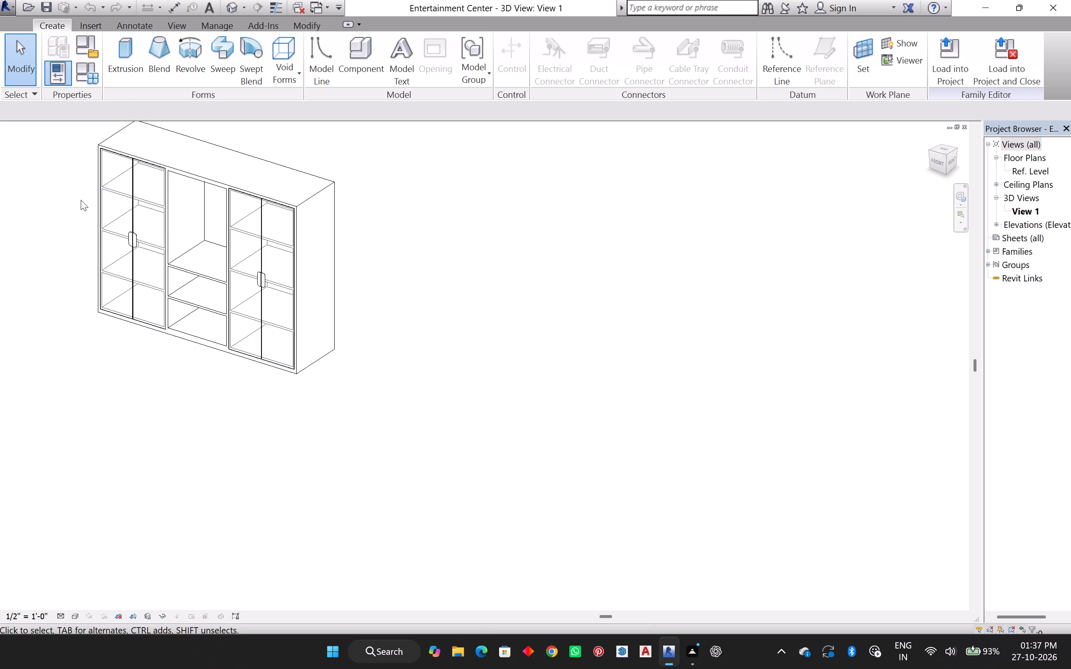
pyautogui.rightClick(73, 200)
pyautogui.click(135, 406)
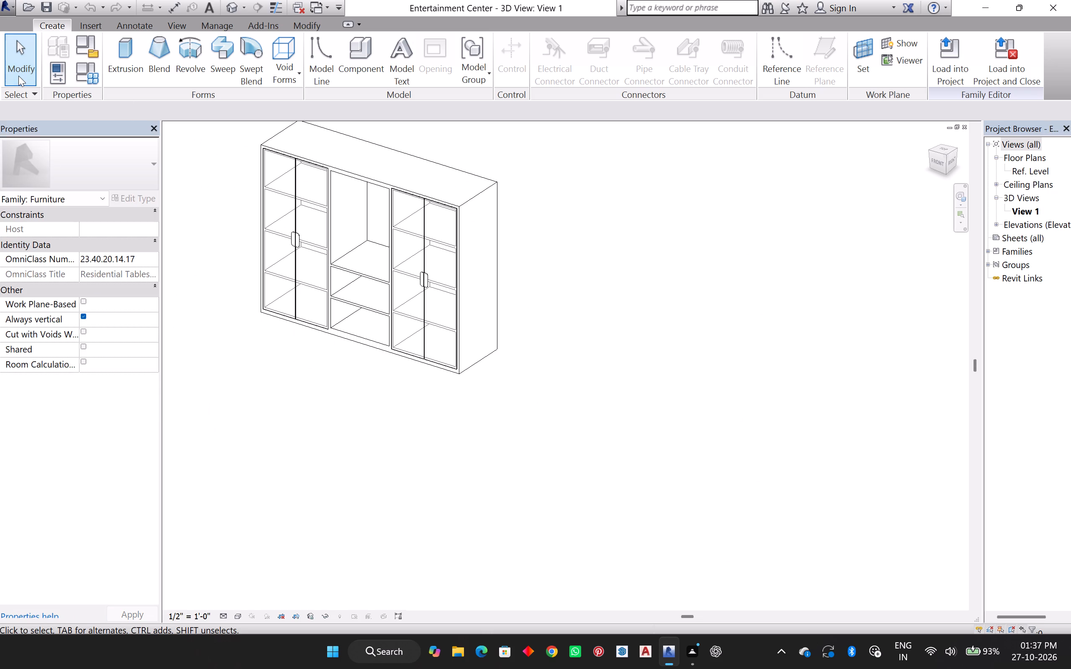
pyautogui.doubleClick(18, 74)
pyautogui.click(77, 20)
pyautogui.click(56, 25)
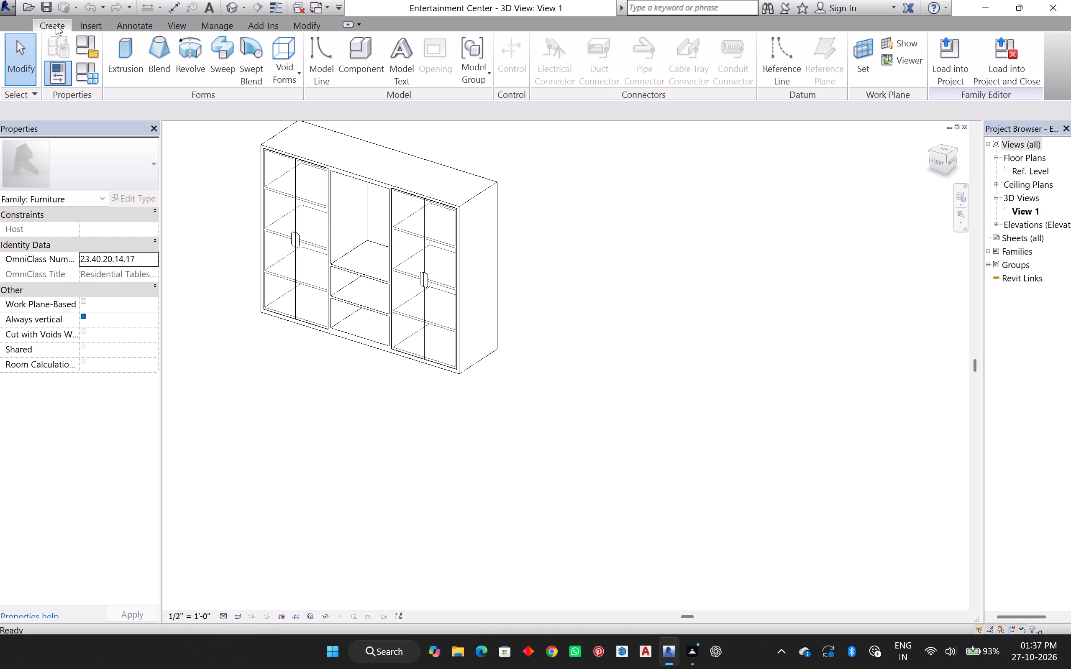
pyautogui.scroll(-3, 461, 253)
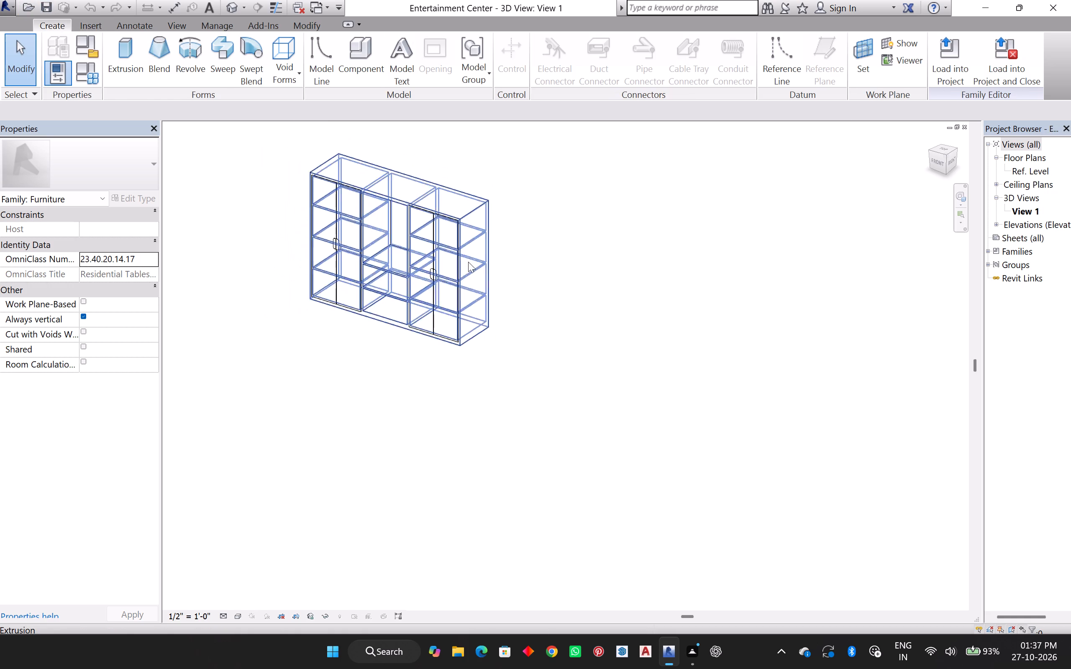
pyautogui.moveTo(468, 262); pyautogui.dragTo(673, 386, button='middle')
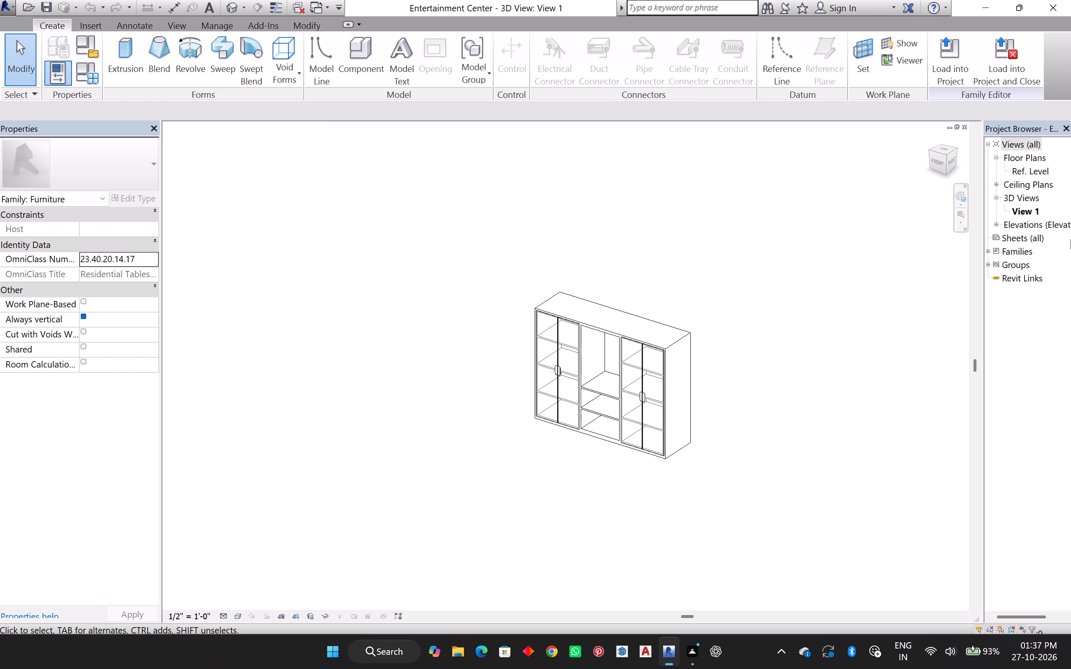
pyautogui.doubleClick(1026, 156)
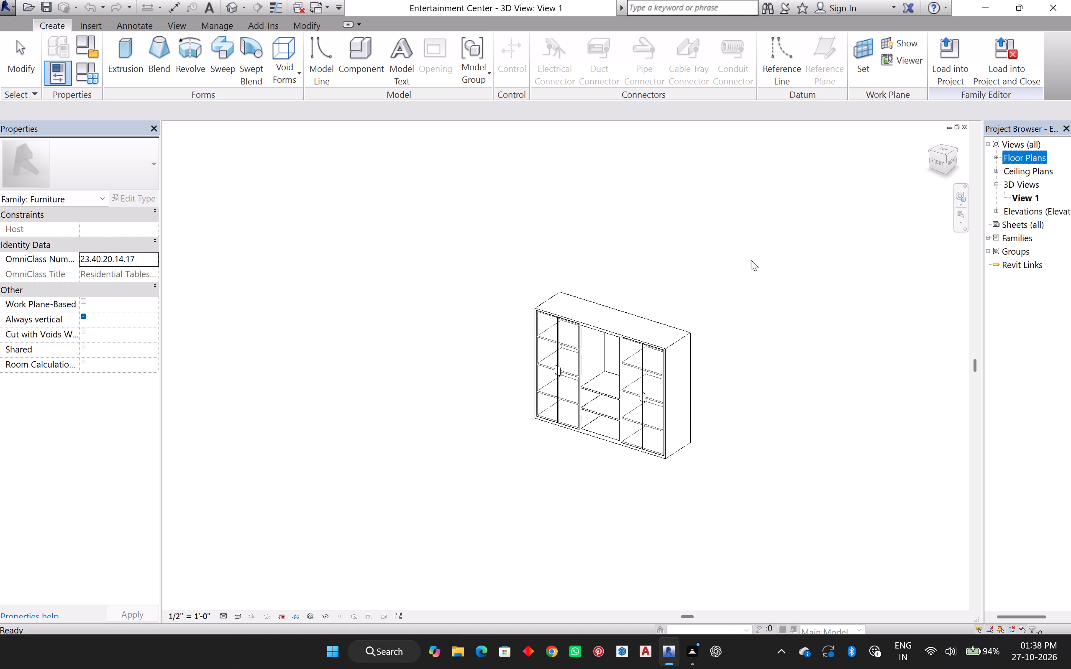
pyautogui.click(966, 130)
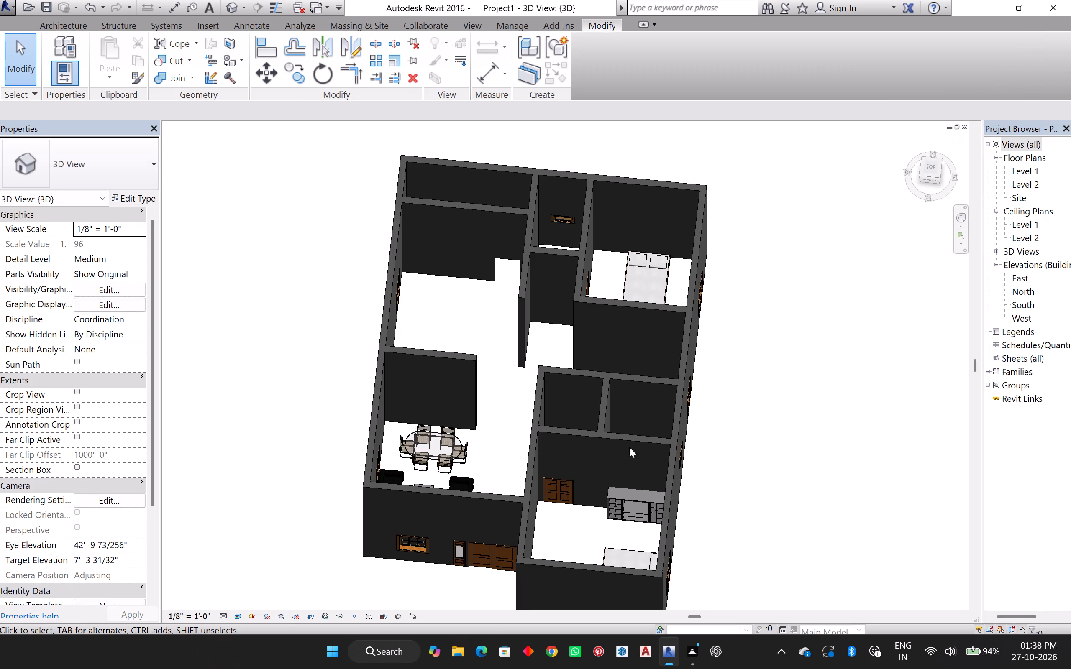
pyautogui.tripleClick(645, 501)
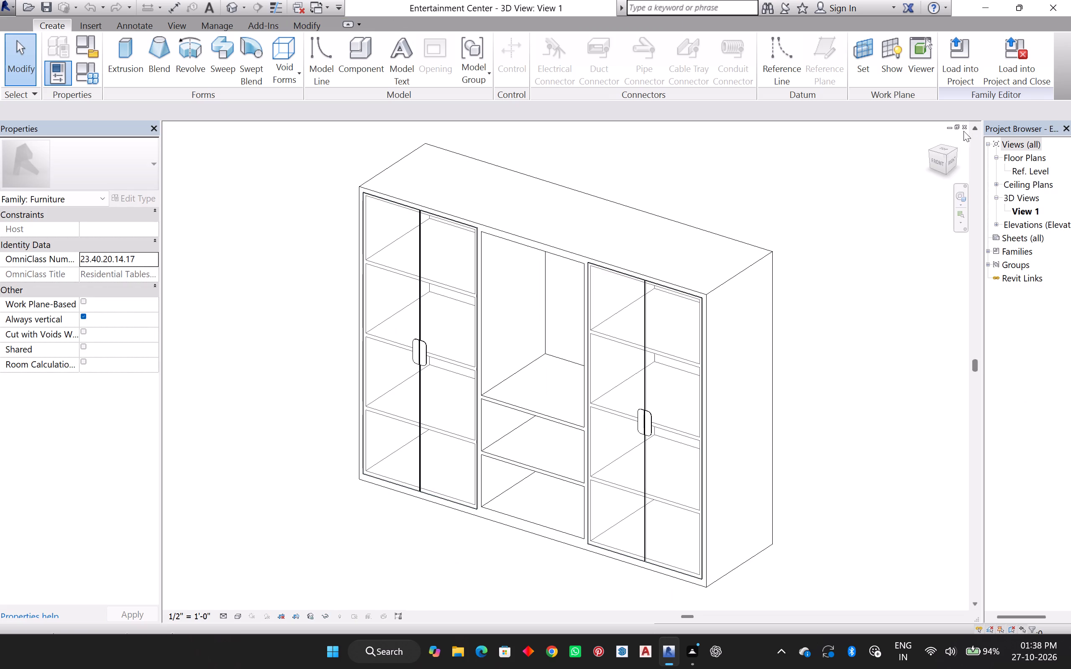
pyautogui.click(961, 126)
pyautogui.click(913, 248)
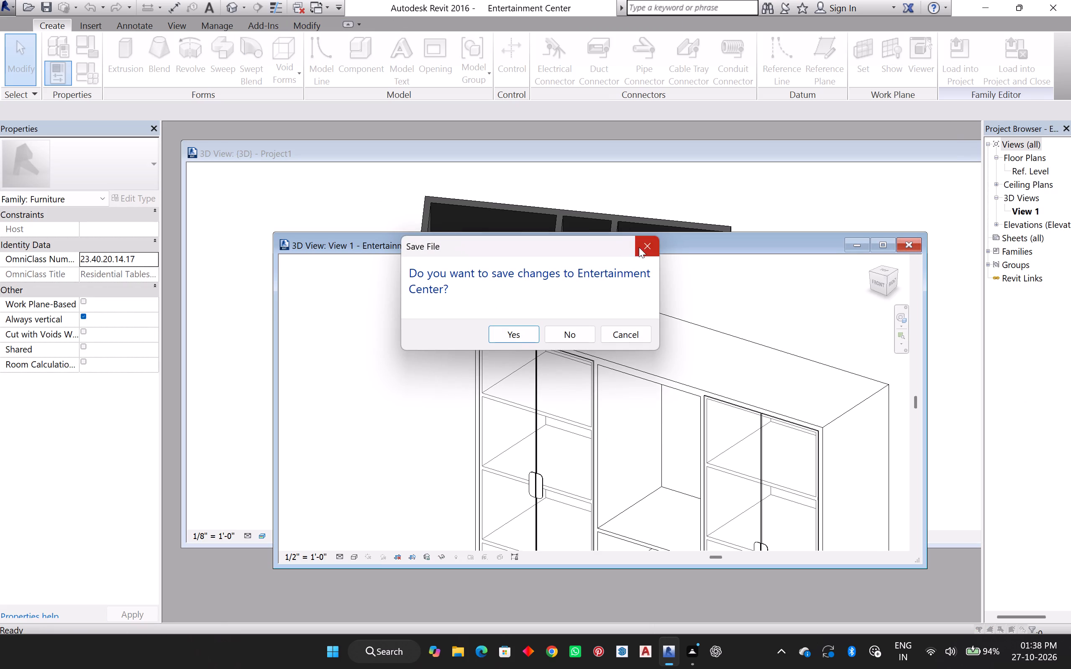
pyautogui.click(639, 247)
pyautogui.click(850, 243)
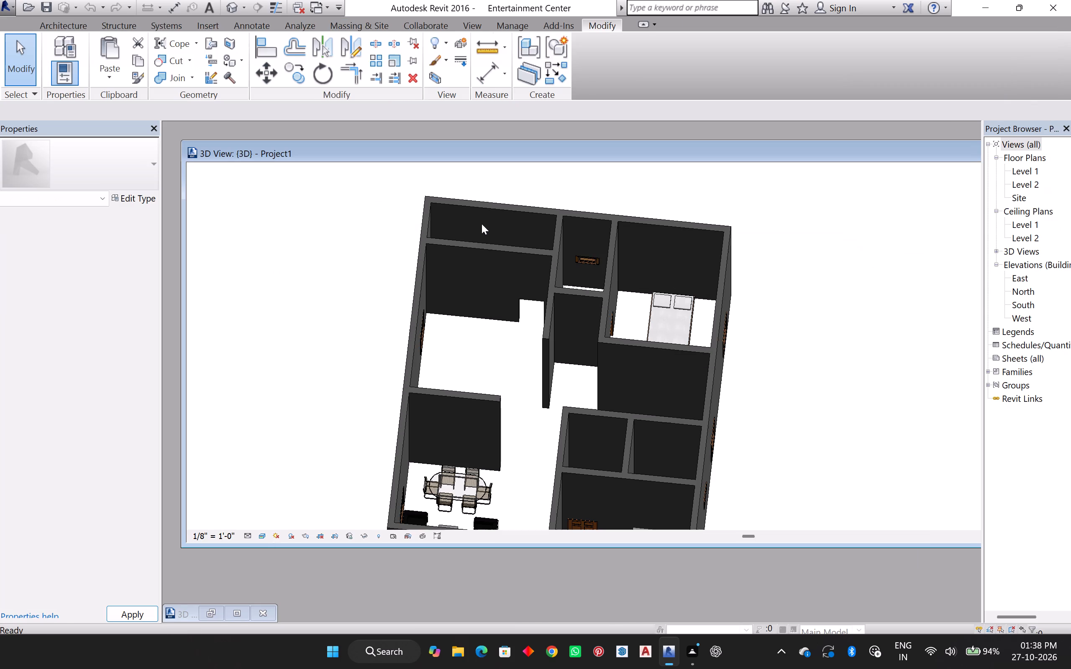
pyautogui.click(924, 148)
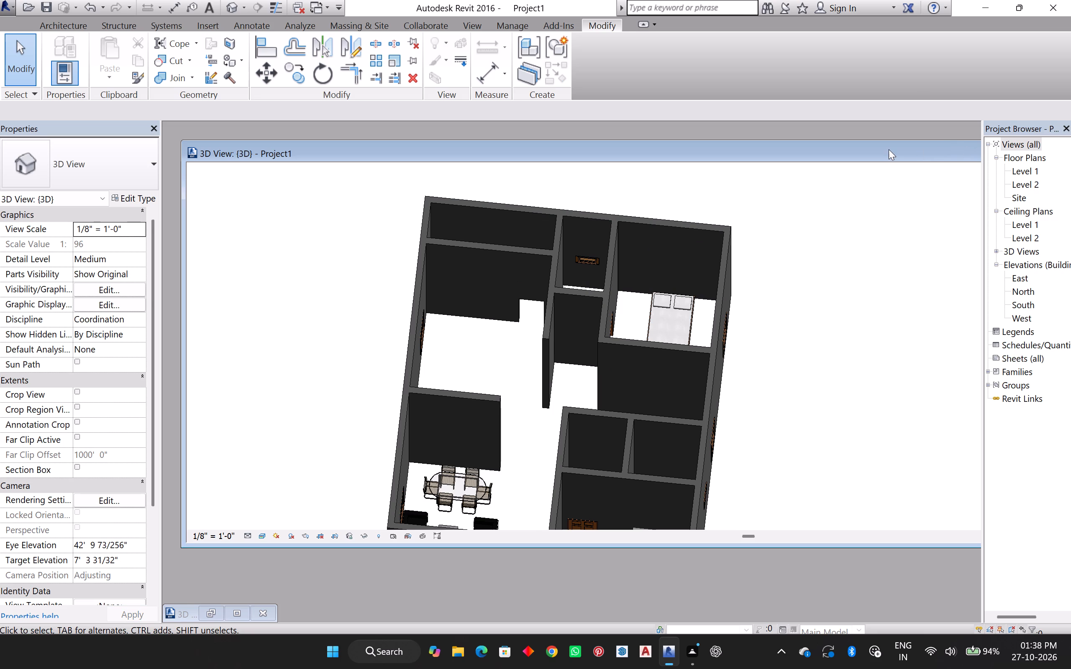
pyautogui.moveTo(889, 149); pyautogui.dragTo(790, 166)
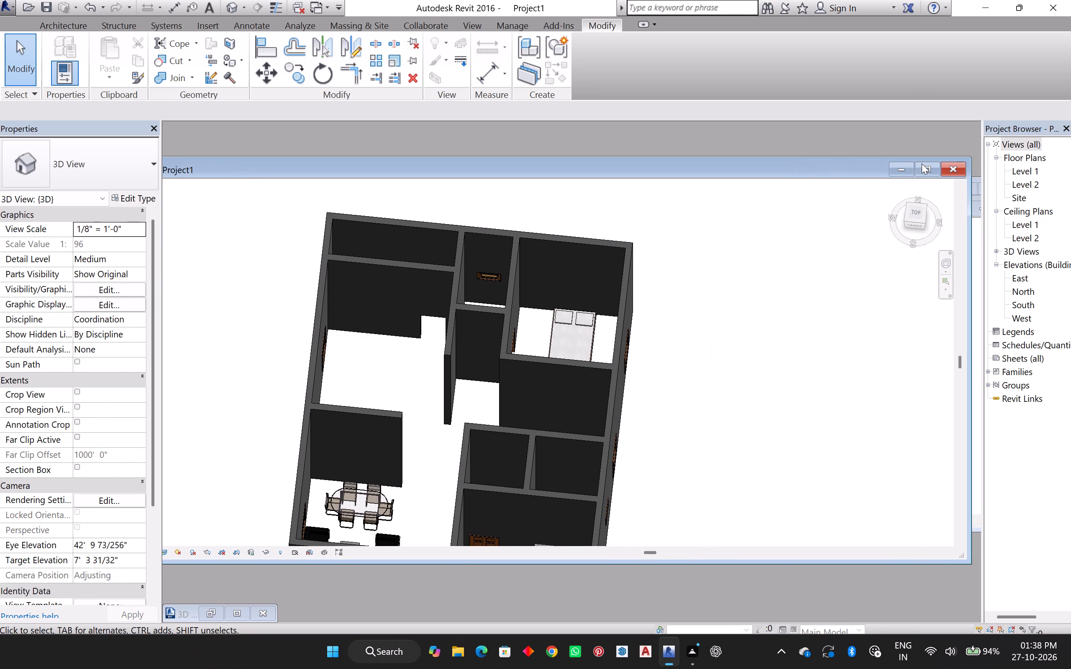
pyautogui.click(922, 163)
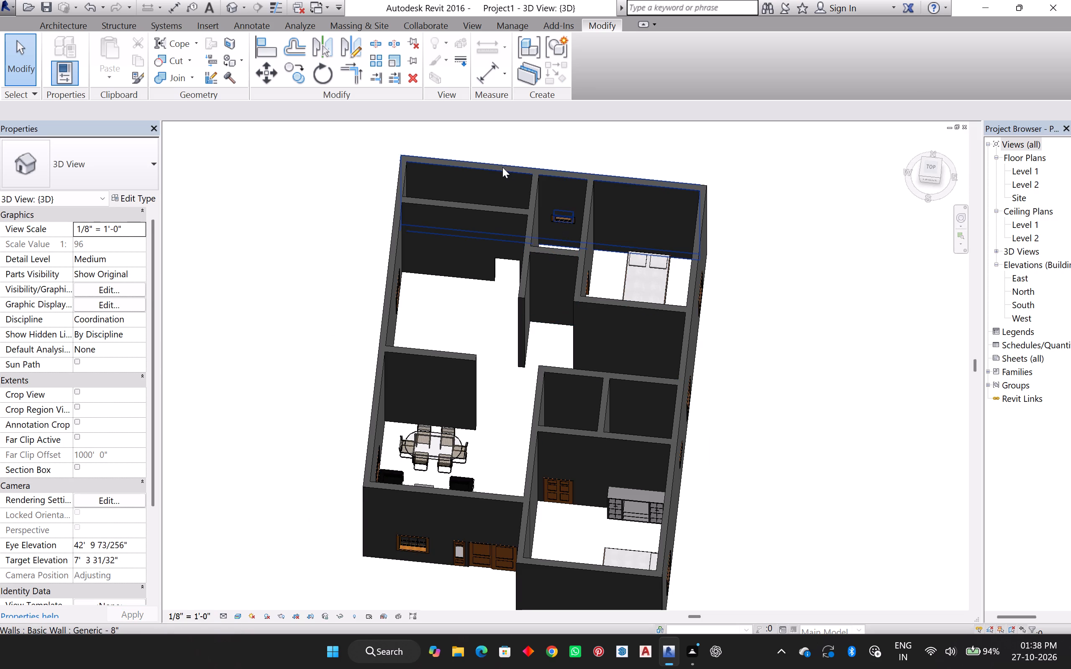
# Inspect the transom window in the small north room's exterior wall up close in 3D.
pyautogui.scroll(2, 555, 209)
pyautogui.scroll(-1, 555, 209)
pyautogui.scroll(3, 555, 209)
pyautogui.scroll(11, 576, 251)
pyautogui.scroll(2, 549, 174)
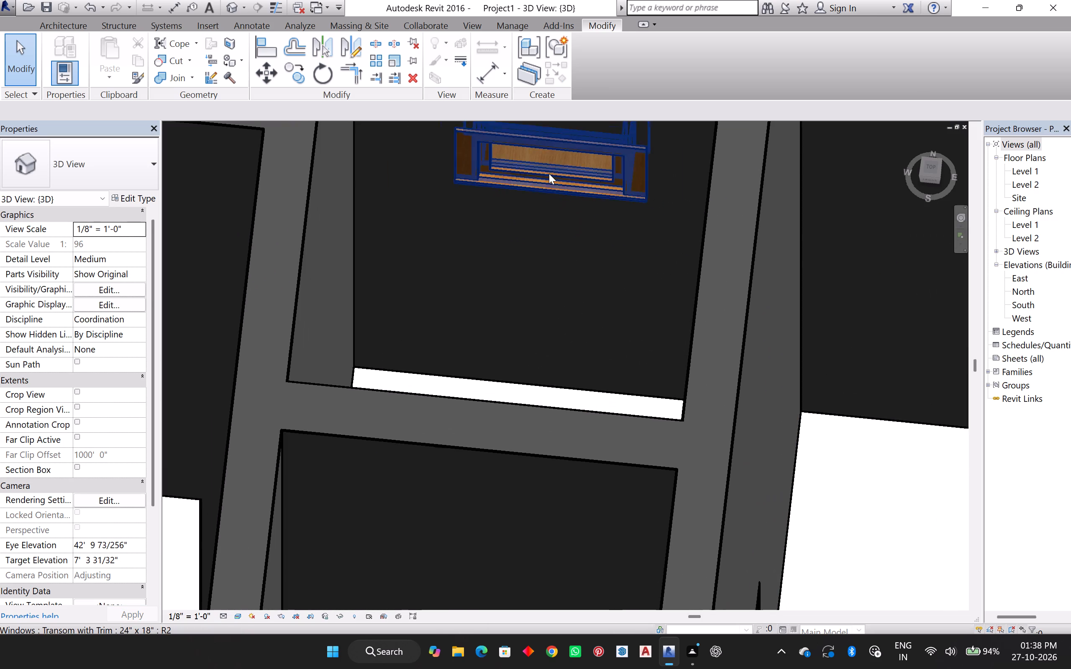
pyautogui.scroll(4, 549, 174)
pyautogui.moveTo(548, 163); pyautogui.dragTo(490, 439, button='middle')
pyautogui.middleClick(490, 439)
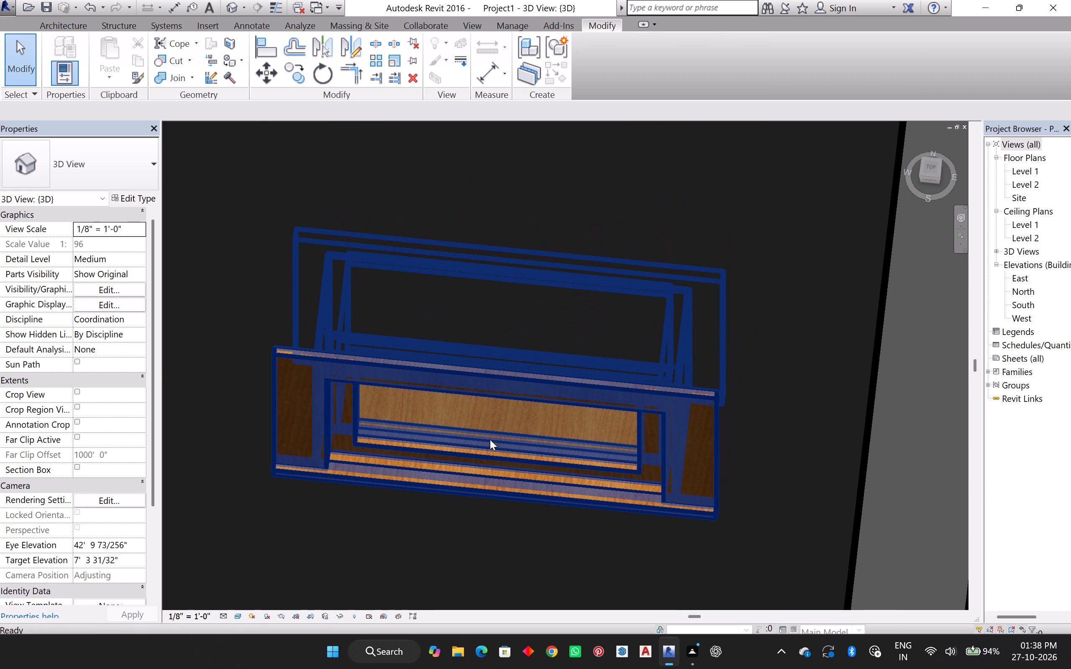
pyautogui.scroll(-6, 537, 399)
pyautogui.scroll(-3, 572, 430)
pyautogui.scroll(3, 579, 446)
pyautogui.scroll(-16, 580, 447)
# Change the south bedroom's Entertainment Center to the 96" x 84" x 30" type.
pyautogui.moveTo(695, 501); pyautogui.dragTo(373, 3, button='middle')
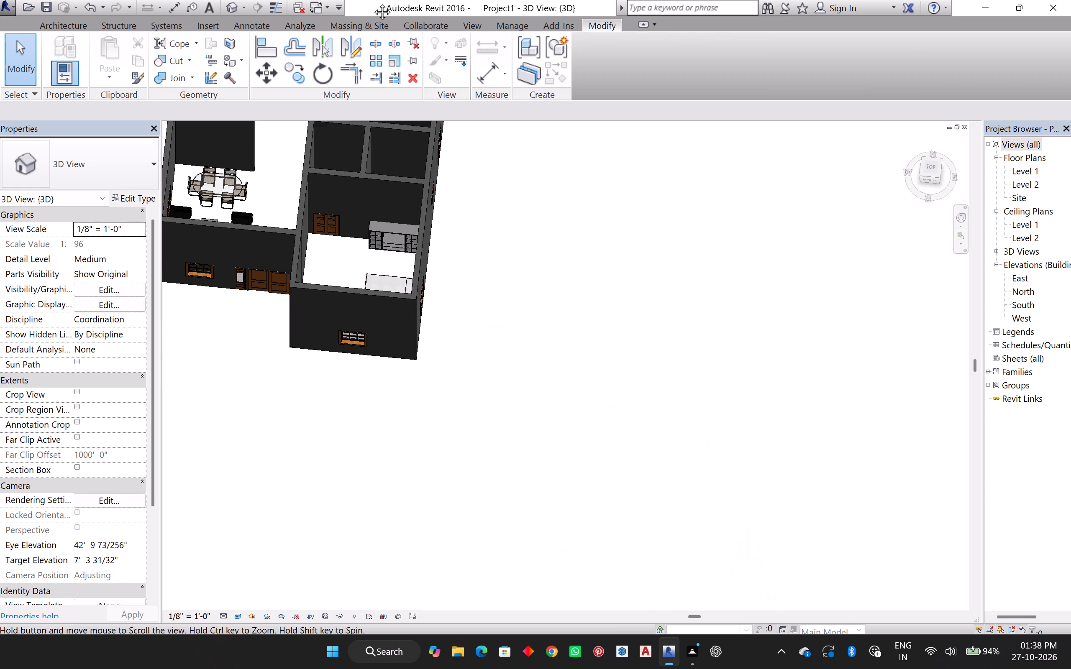
pyautogui.moveTo(373, 3); pyautogui.dragTo(375, 4, button='middle')
pyautogui.moveTo(400, 66); pyautogui.dragTo(528, 239, button='middle')
pyautogui.moveTo(431, 239); pyautogui.dragTo(520, 384, button='middle')
pyautogui.middleClick(520, 384)
pyautogui.scroll(2, 454, 375)
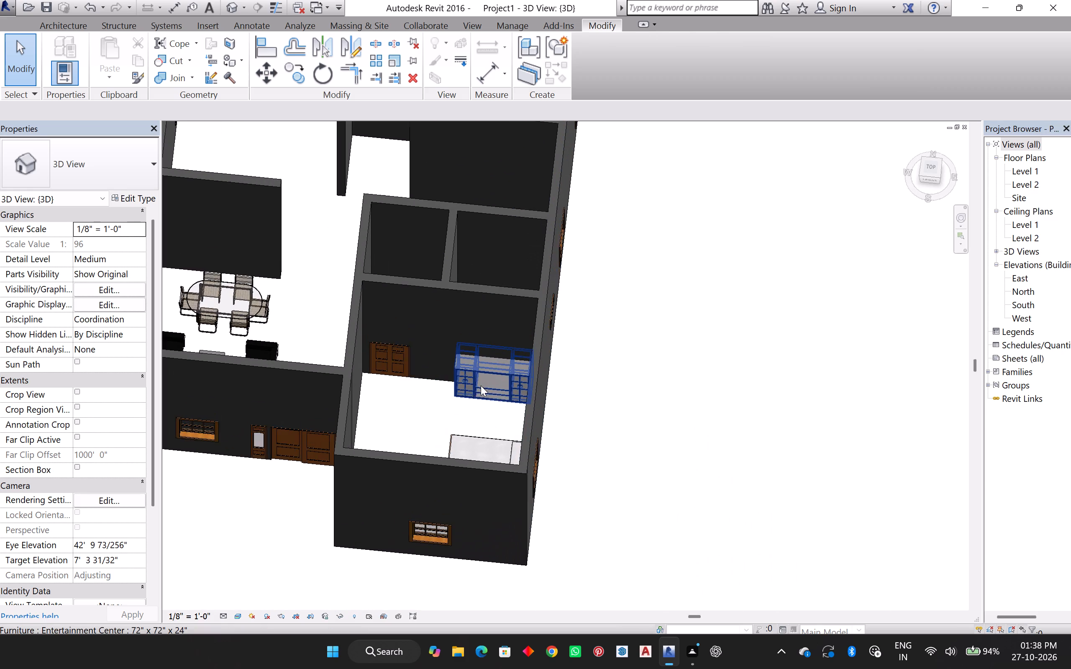
pyautogui.scroll(5, 481, 386)
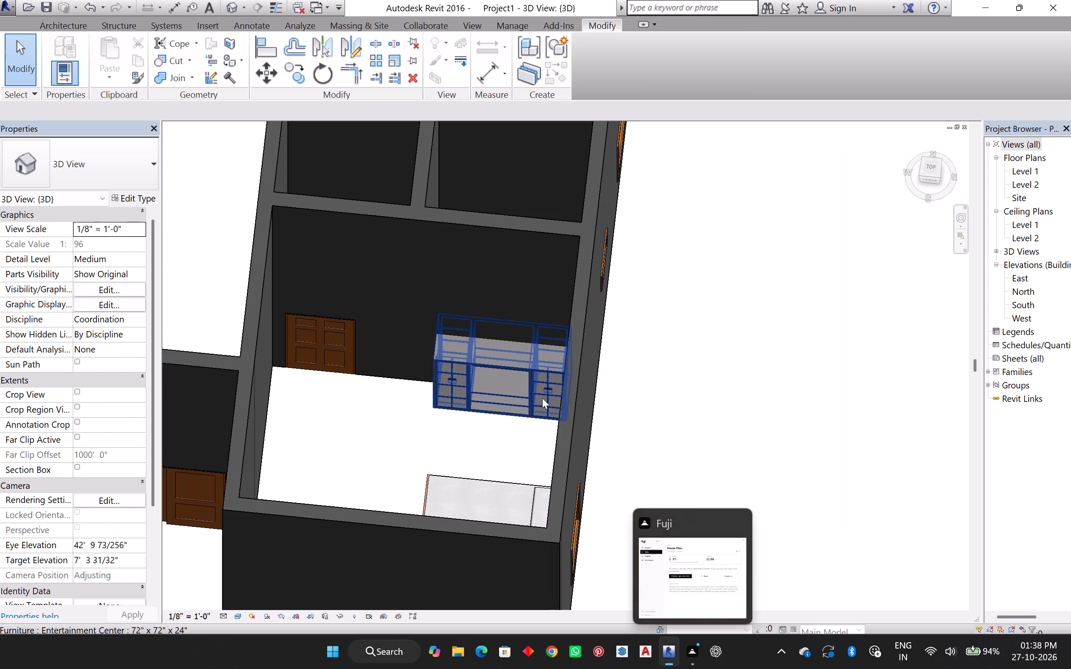
pyautogui.click(505, 369)
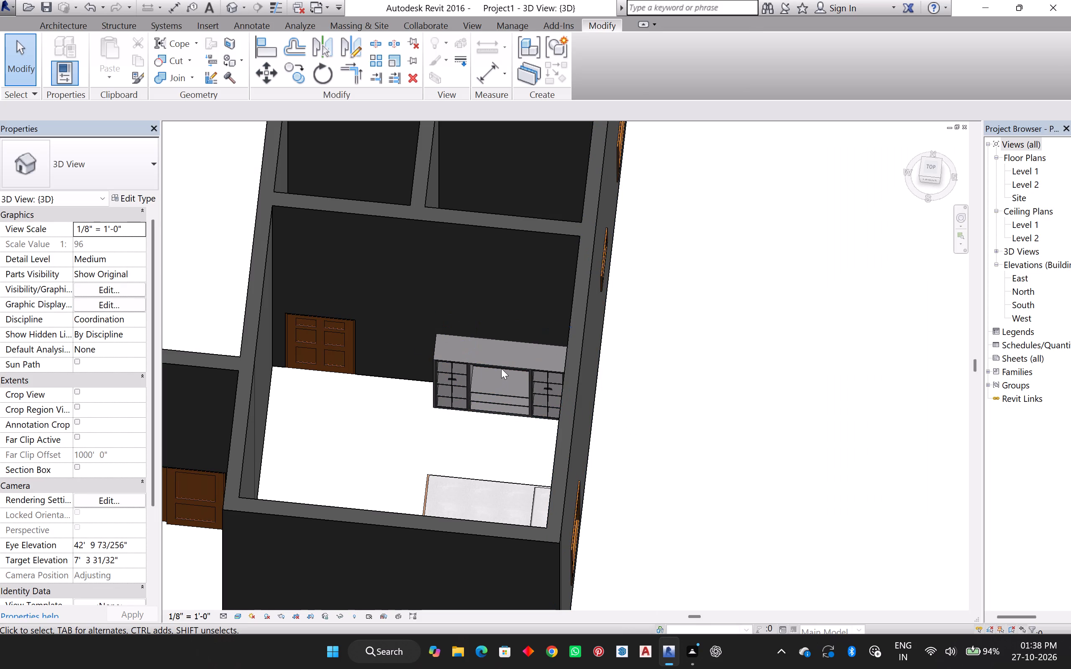
pyautogui.click(474, 374)
pyautogui.click(82, 166)
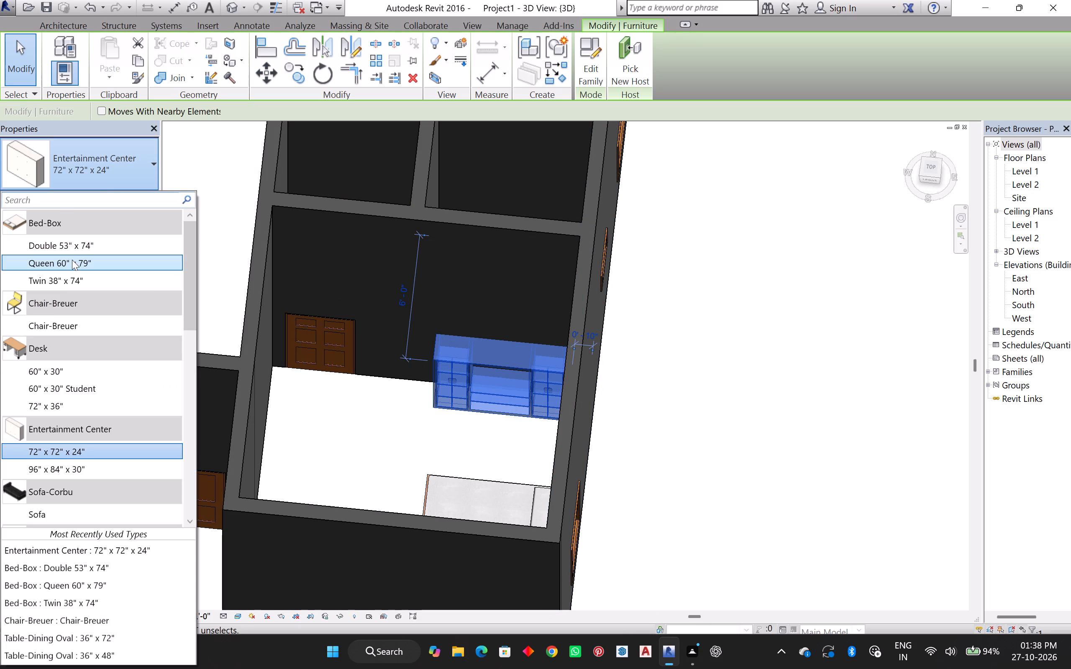
pyautogui.click(56, 475)
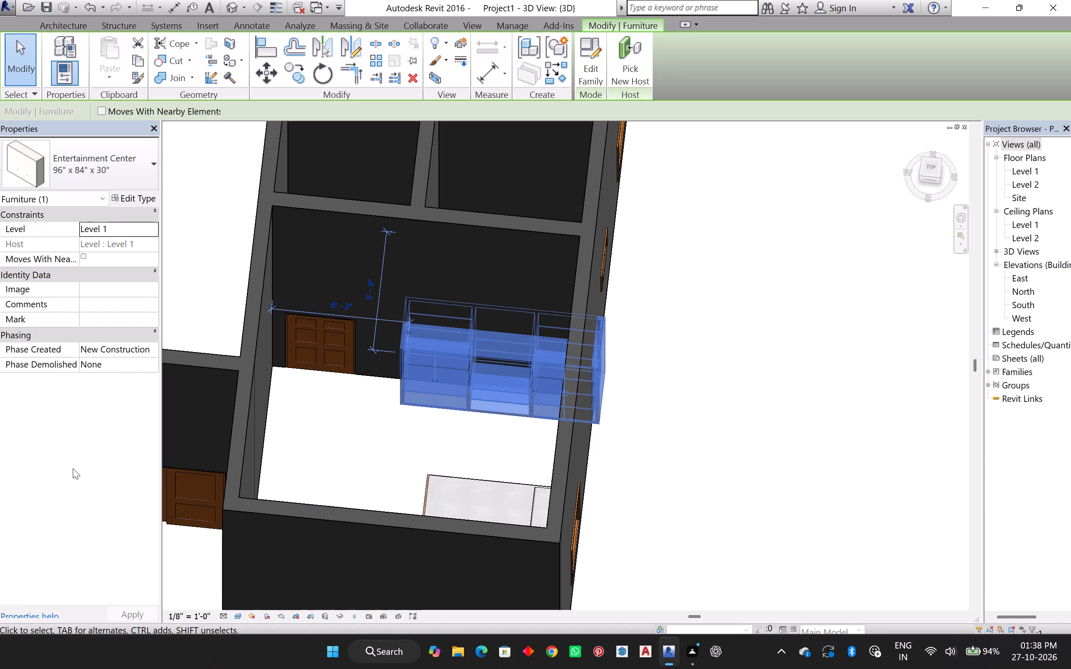
# Move the enlarged entertainment center west along the south bedroom's north wall, clear of the east wall.
pyautogui.scroll(3, 465, 402)
pyautogui.moveTo(464, 407); pyautogui.dragTo(486, 465, button='middle')
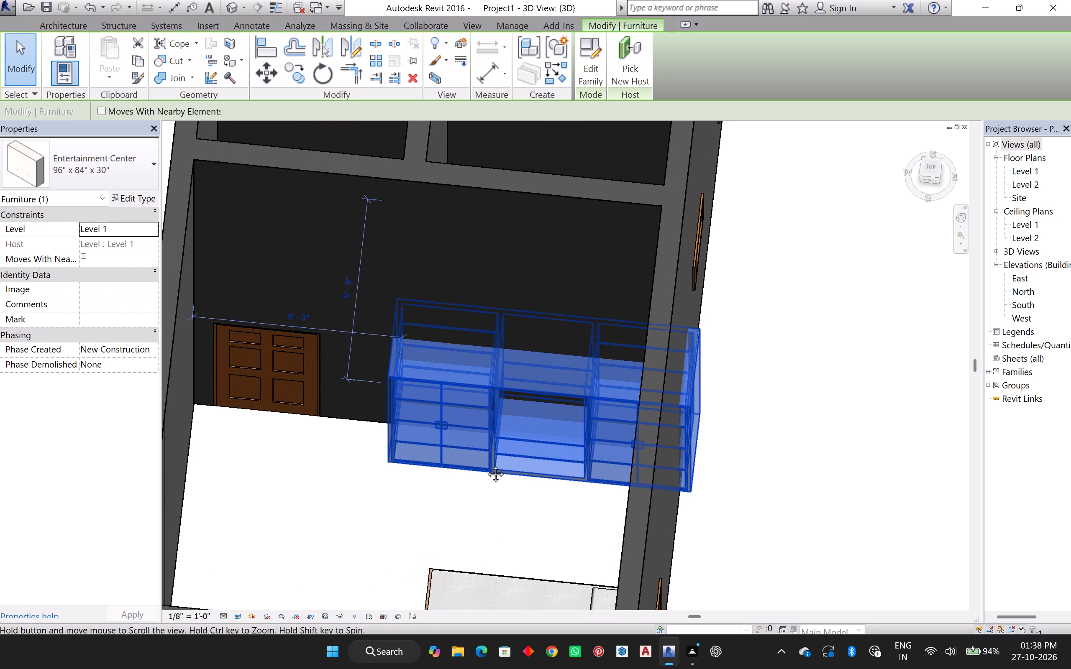
pyautogui.moveTo(486, 465); pyautogui.dragTo(486, 470, button='middle')
pyautogui.scroll(1, 489, 471)
pyautogui.moveTo(532, 439); pyautogui.dragTo(510, 432)
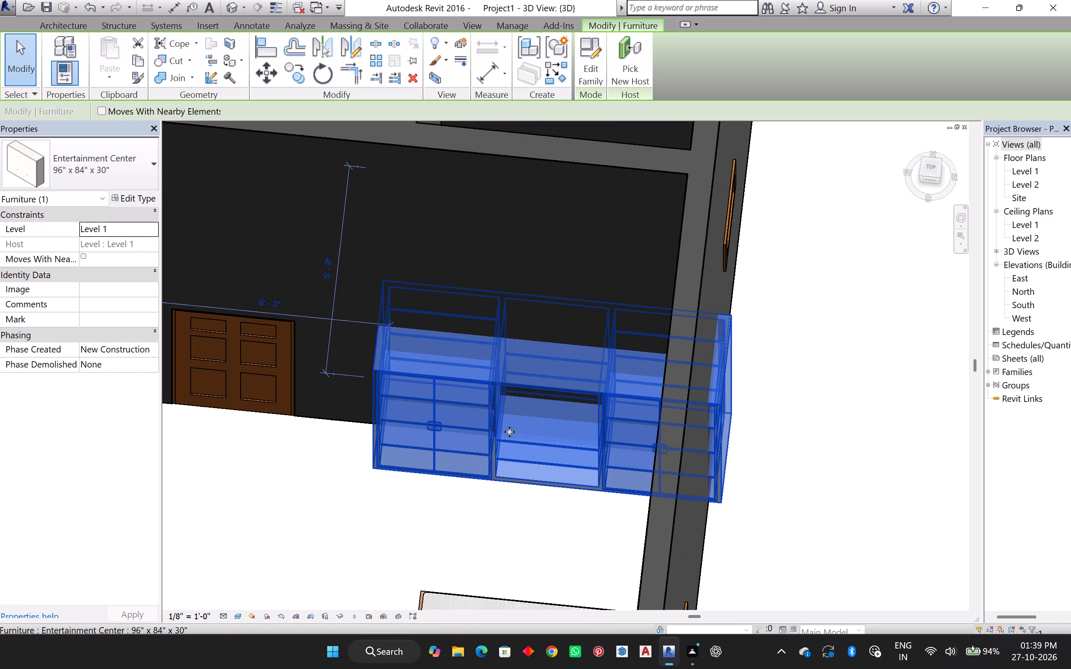
pyautogui.moveTo(510, 432); pyautogui.dragTo(501, 427)
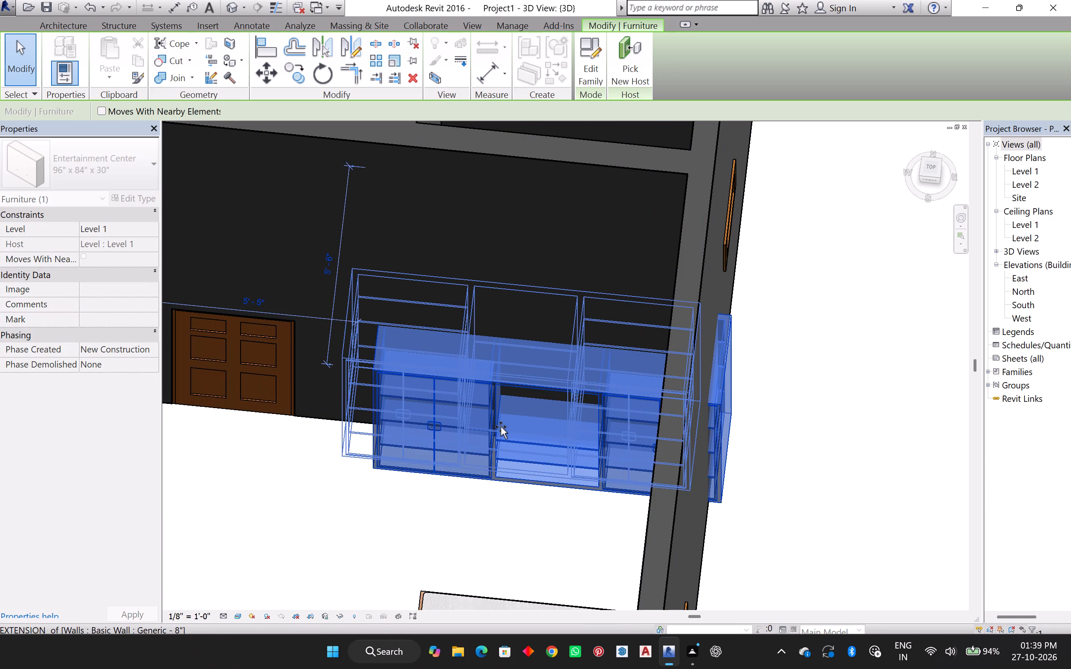
pyautogui.moveTo(501, 427); pyautogui.dragTo(501, 433)
pyautogui.keyDown('shift'); pyautogui.moveTo(482, 439); pyautogui.dragTo(546, 426, button='middle'); pyautogui.keyUp('shift')
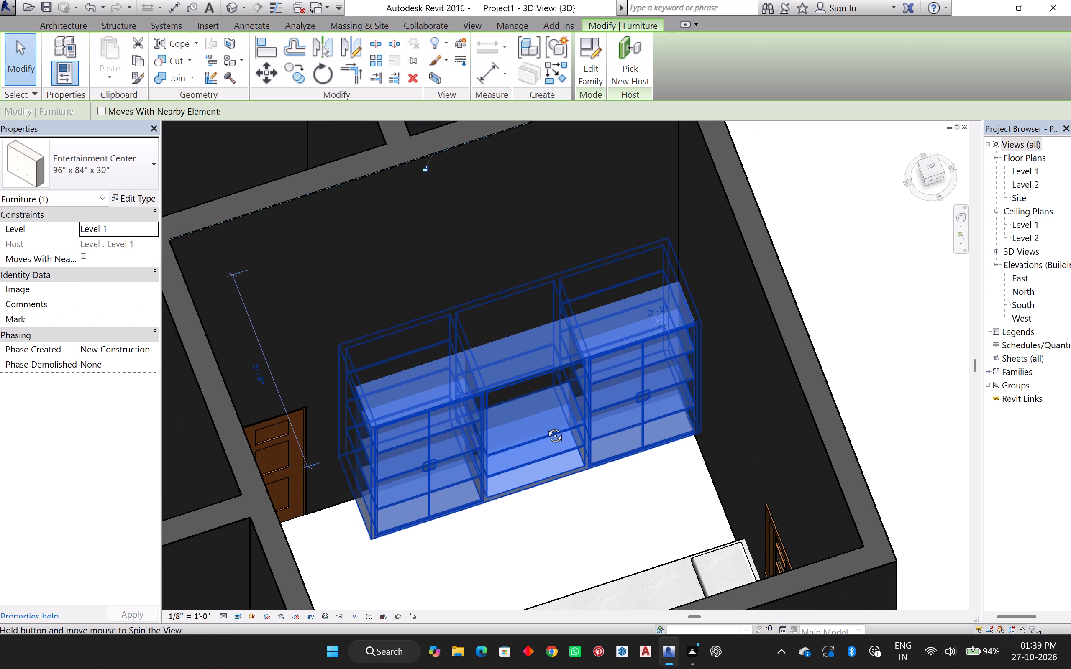
# Examine the moved entertainment center in the south bedroom and the furnished rooms around the house in 3D.
pyautogui.keyDown('shift'); pyautogui.moveTo(546, 426); pyautogui.dragTo(534, 427, button='middle'); pyautogui.keyUp('shift')
pyautogui.moveTo(560, 389); pyautogui.dragTo(511, 428)
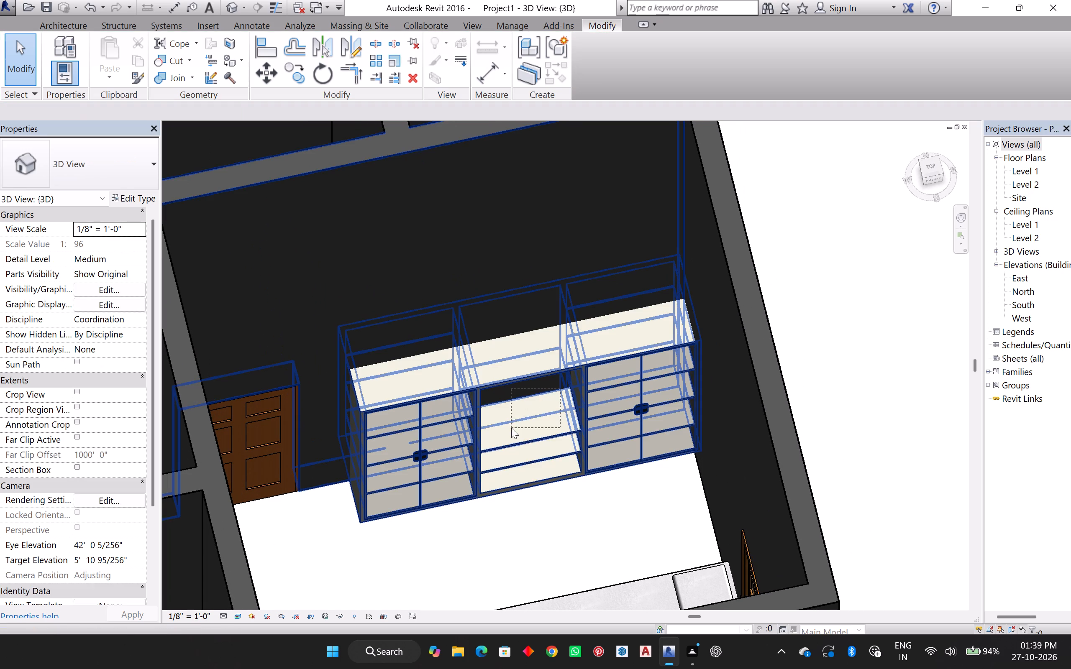
pyautogui.moveTo(511, 428); pyautogui.dragTo(511, 426)
pyautogui.click(512, 424)
pyautogui.press('Escape')
pyautogui.scroll(-7, 777, 404)
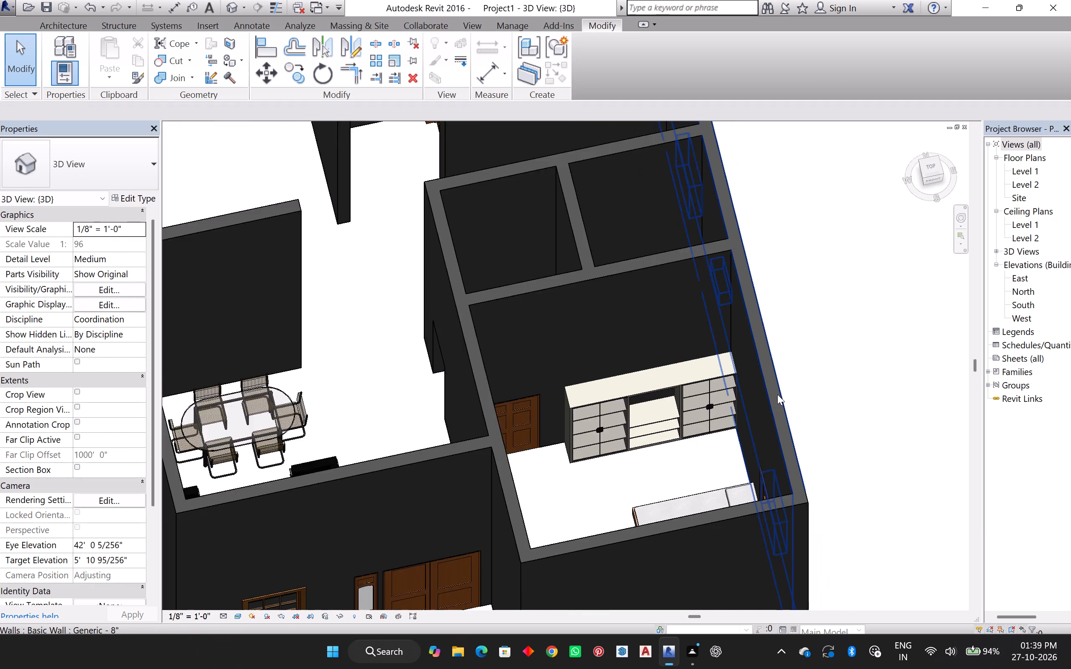
pyautogui.scroll(-3, 777, 394)
pyautogui.moveTo(660, 248); pyautogui.dragTo(634, 371, button='middle')
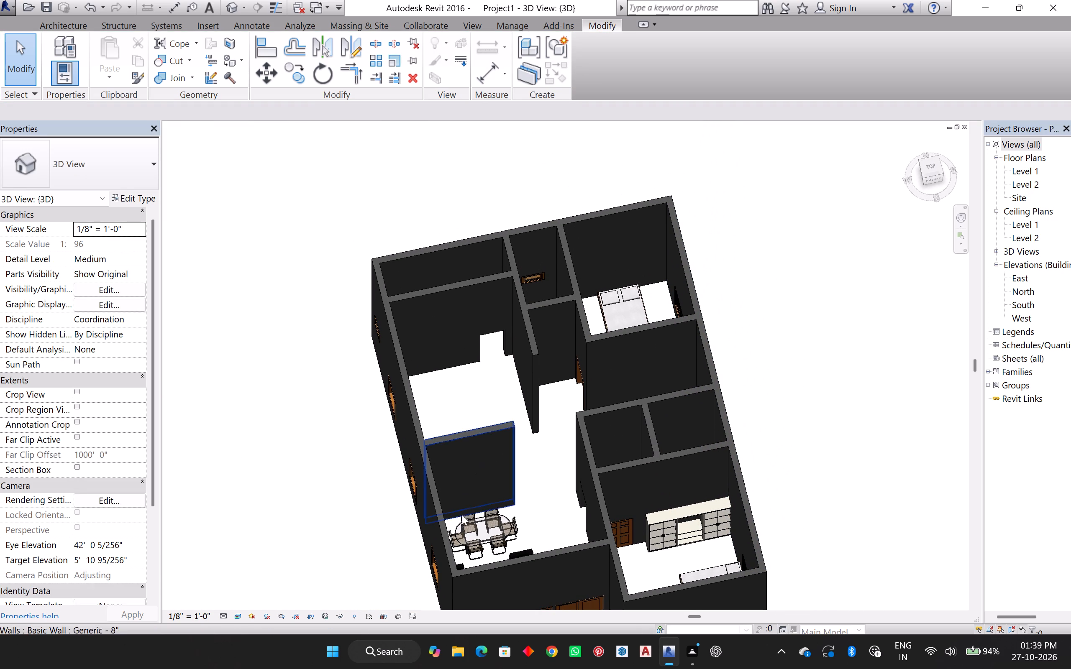
pyautogui.keyDown('shift'); pyautogui.moveTo(372, 532); pyautogui.dragTo(696, 523, button='middle'); pyautogui.keyUp('shift')
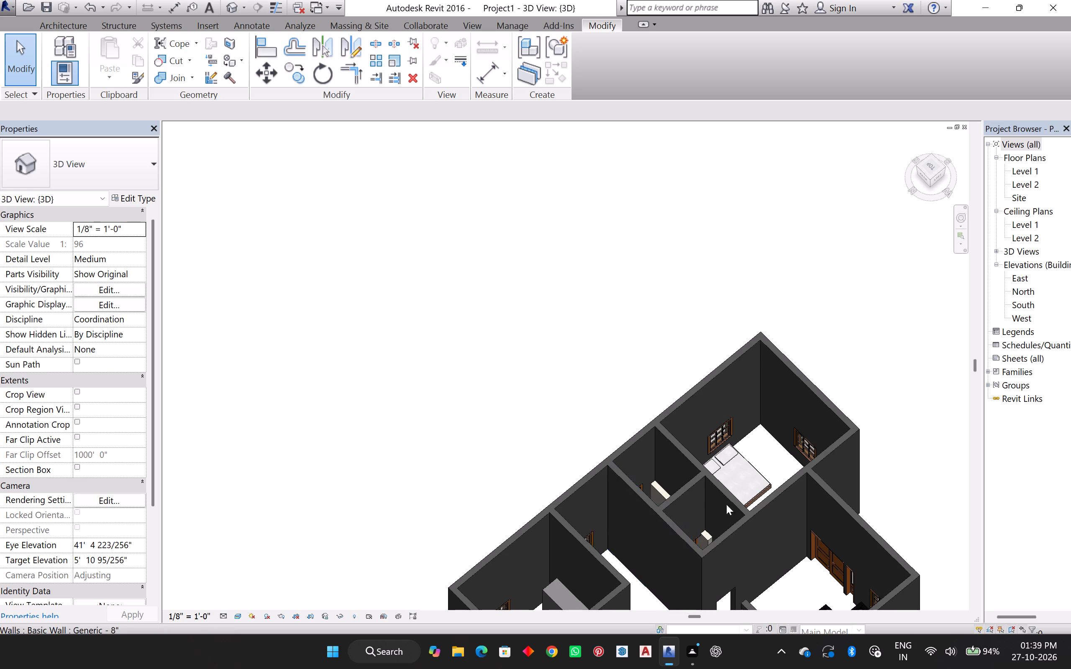
pyautogui.scroll(3, 705, 450)
pyautogui.keyDown('shift'); pyautogui.moveTo(644, 491); pyautogui.dragTo(549, 337, button='middle'); pyautogui.keyUp('shift')
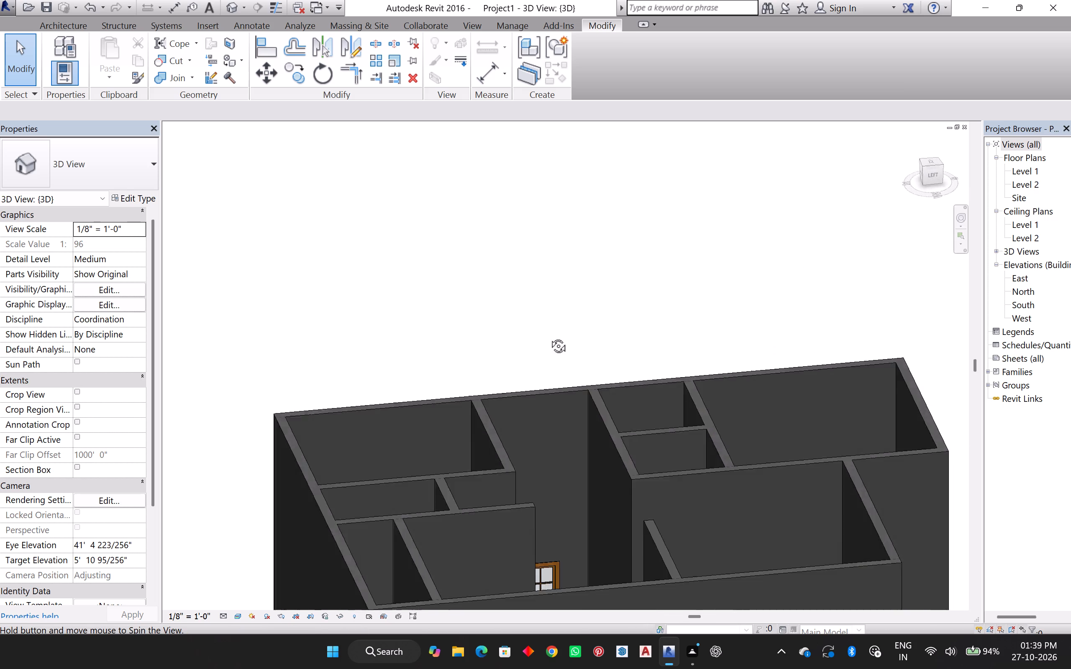
pyautogui.keyDown('shift'); pyautogui.moveTo(549, 337); pyautogui.dragTo(158, 389, button='middle'); pyautogui.keyUp('shift')
pyautogui.keyDown('shift'); pyautogui.moveTo(569, 452); pyautogui.dragTo(544, 452, button='middle'); pyautogui.keyUp('shift')
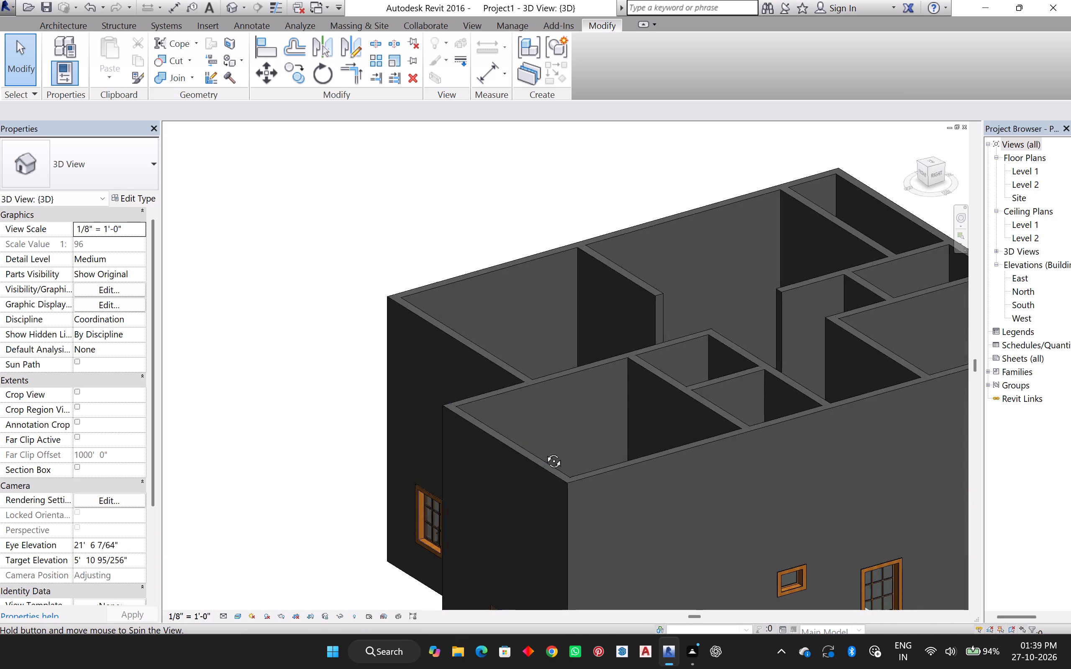
pyautogui.keyDown('shift'); pyautogui.moveTo(544, 452); pyautogui.dragTo(351, 564, button='middle'); pyautogui.keyUp('shift')
pyautogui.keyDown('shift'); pyautogui.moveTo(542, 503); pyautogui.dragTo(458, 545, button='middle'); pyautogui.keyUp('shift')
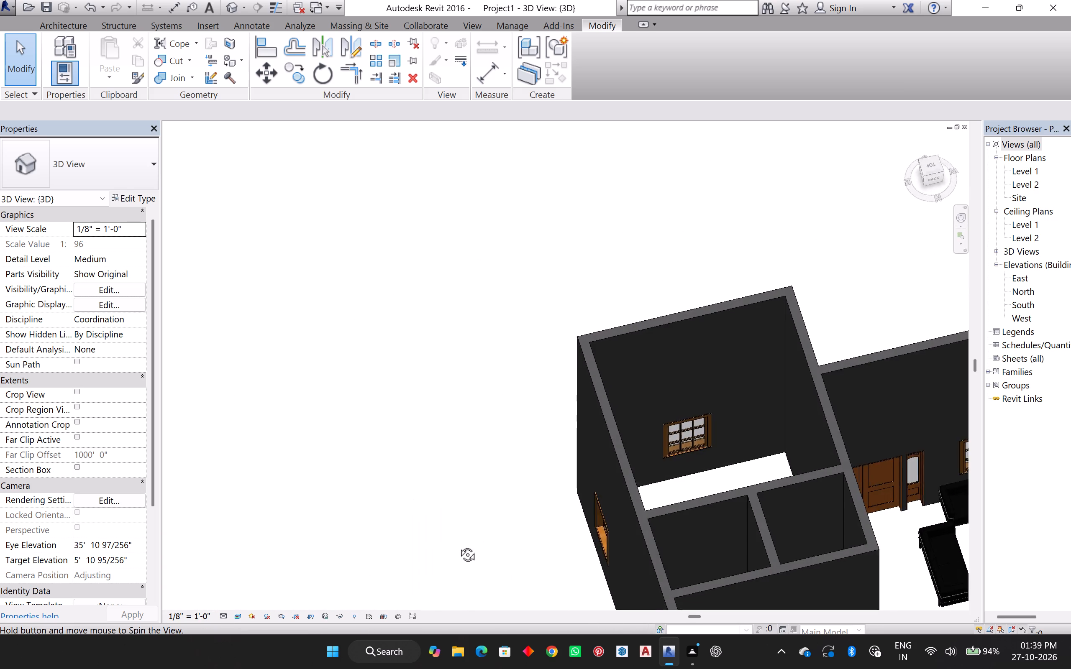
pyautogui.keyDown('shift'); pyautogui.moveTo(458, 545); pyautogui.dragTo(64, 561, button='middle'); pyautogui.keyUp('shift')
pyautogui.keyDown('shift'); pyautogui.middleClick(64, 561); pyautogui.keyUp('shift')
pyautogui.keyDown('shift'); pyautogui.moveTo(457, 541); pyautogui.dragTo(406, 527, button='middle'); pyautogui.keyUp('shift')
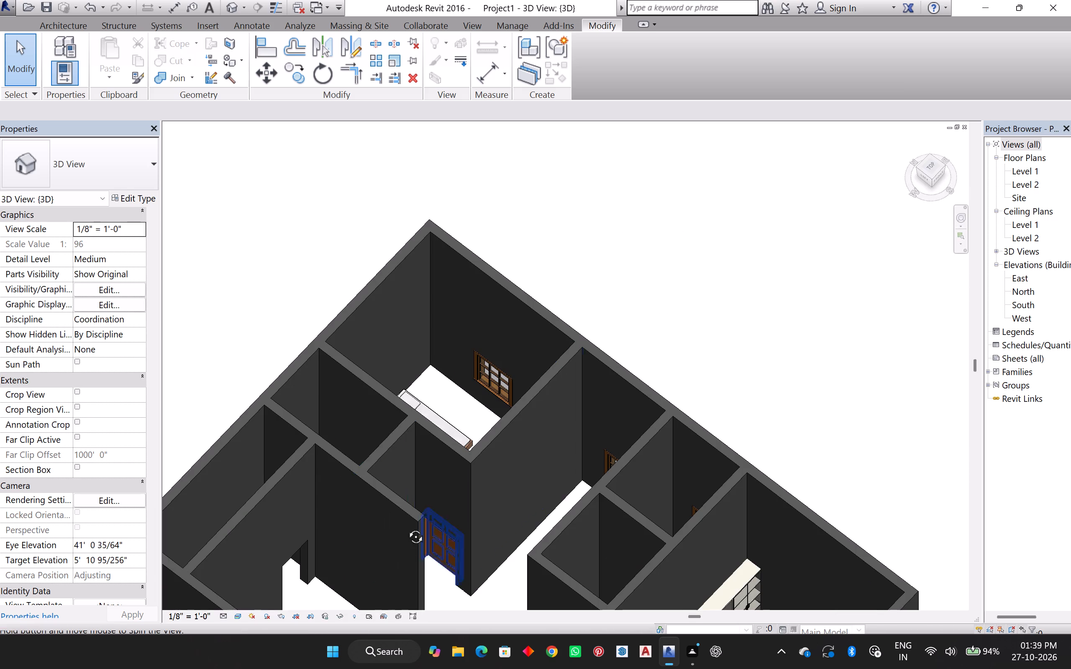
pyautogui.keyDown('shift'); pyautogui.moveTo(406, 527); pyautogui.dragTo(325, 494, button='middle'); pyautogui.keyUp('shift')
pyautogui.keyDown('shift'); pyautogui.moveTo(524, 474); pyautogui.dragTo(522, 466, button='middle'); pyautogui.keyUp('shift')
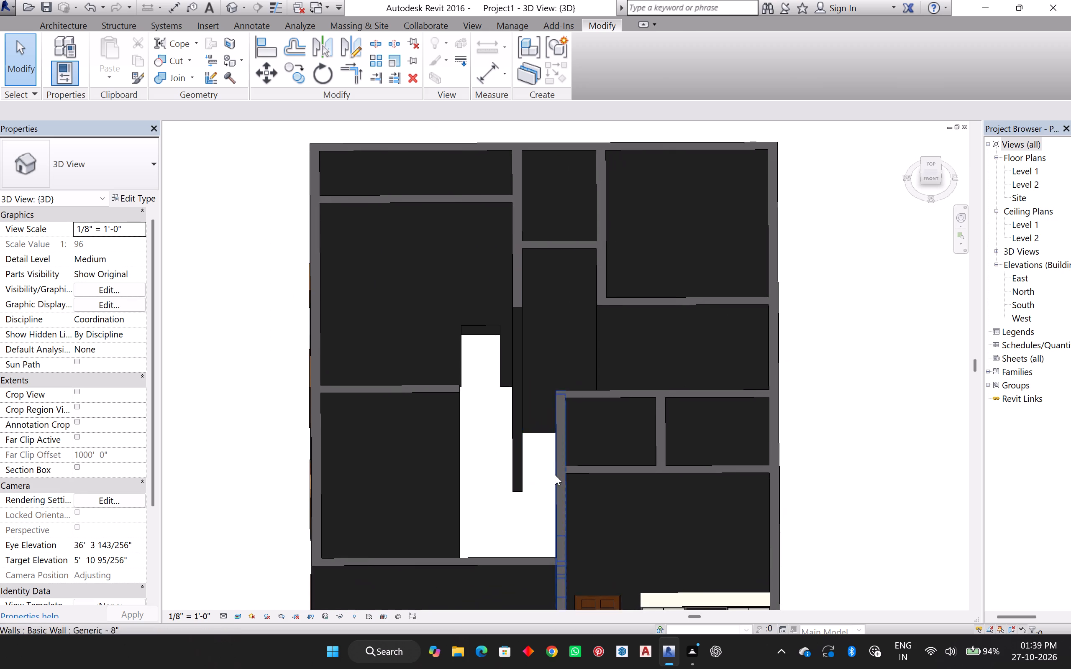
pyautogui.moveTo(555, 467); pyautogui.dragTo(437, 364, button='middle')
pyautogui.middleClick(436, 364)
pyautogui.scroll(2, 532, 472)
pyautogui.moveTo(548, 472); pyautogui.dragTo(506, 338, button='middle')
pyautogui.keyDown('shift'); pyautogui.moveTo(515, 388); pyautogui.dragTo(523, 453, button='middle'); pyautogui.keyUp('shift')
pyautogui.scroll(8, 512, 411)
pyautogui.scroll(-12, 531, 405)
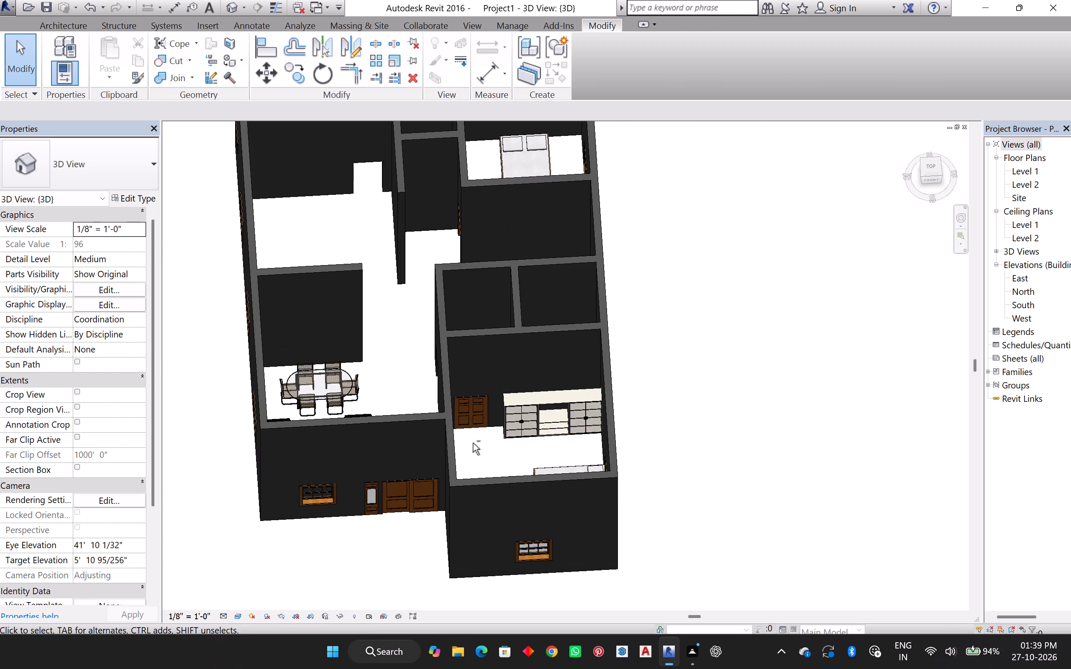
pyautogui.keyDown('shift'); pyautogui.moveTo(473, 443); pyautogui.dragTo(520, 472, button='middle'); pyautogui.keyUp('shift')
pyautogui.keyDown('shift'); pyautogui.moveTo(405, 367); pyautogui.dragTo(426, 370, button='middle'); pyautogui.keyUp('shift')
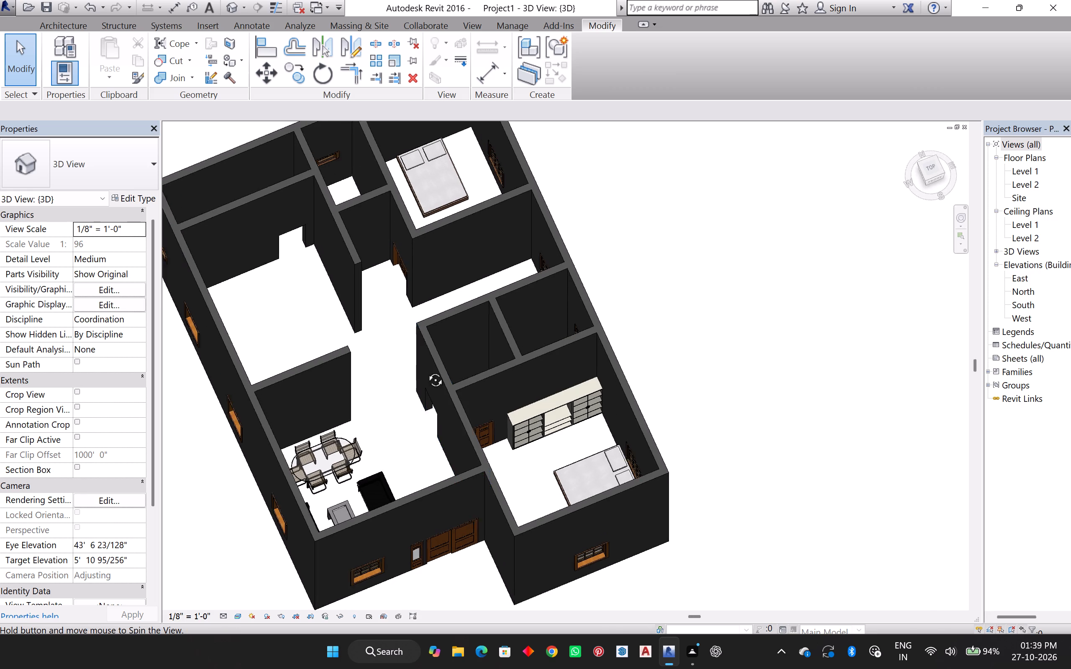
# Examine the house's front facade, underside and open interior between the rooms from several angles in 3D.
pyautogui.keyDown('shift'); pyautogui.moveTo(426, 370); pyautogui.dragTo(386, 303, button='middle'); pyautogui.keyUp('shift')
pyautogui.moveTo(385, 305); pyautogui.dragTo(533, 410, button='middle')
pyautogui.middleClick(529, 417)
pyautogui.moveTo(524, 428); pyautogui.dragTo(524, 398, button='middle')
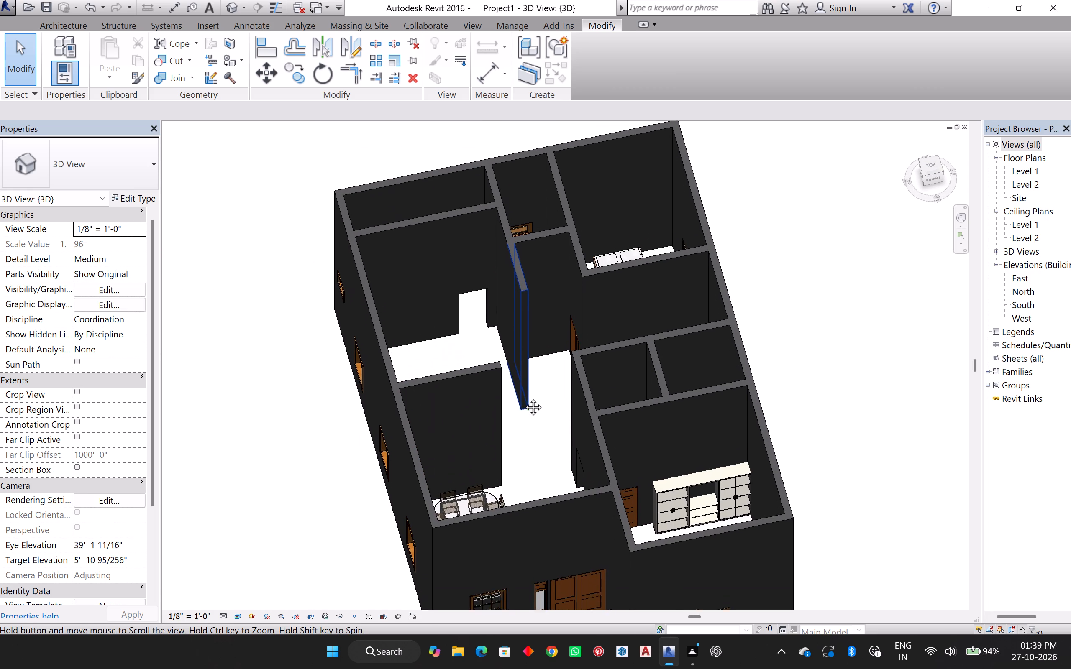
pyautogui.moveTo(524, 398); pyautogui.dragTo(523, 454, button='middle')
pyautogui.moveTo(500, 477); pyautogui.dragTo(500, 498, button='middle')
pyautogui.keyDown('shift'); pyautogui.moveTo(525, 513); pyautogui.dragTo(553, 459, button='middle'); pyautogui.keyUp('shift')
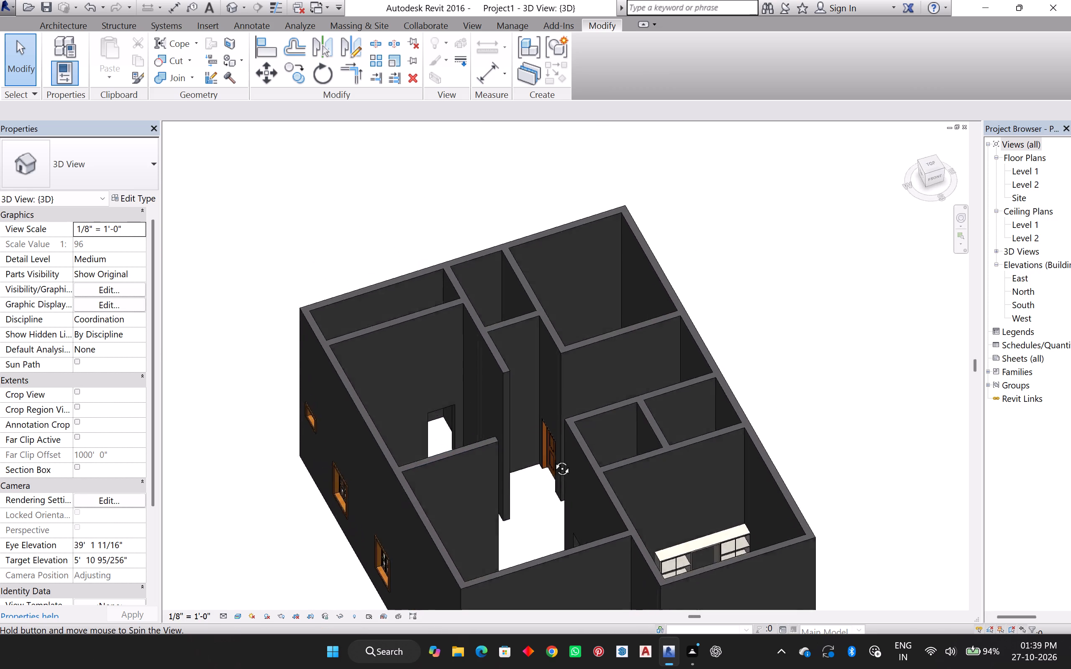
pyautogui.keyDown('shift'); pyautogui.moveTo(553, 459); pyautogui.dragTo(581, 226, button='middle'); pyautogui.keyUp('shift')
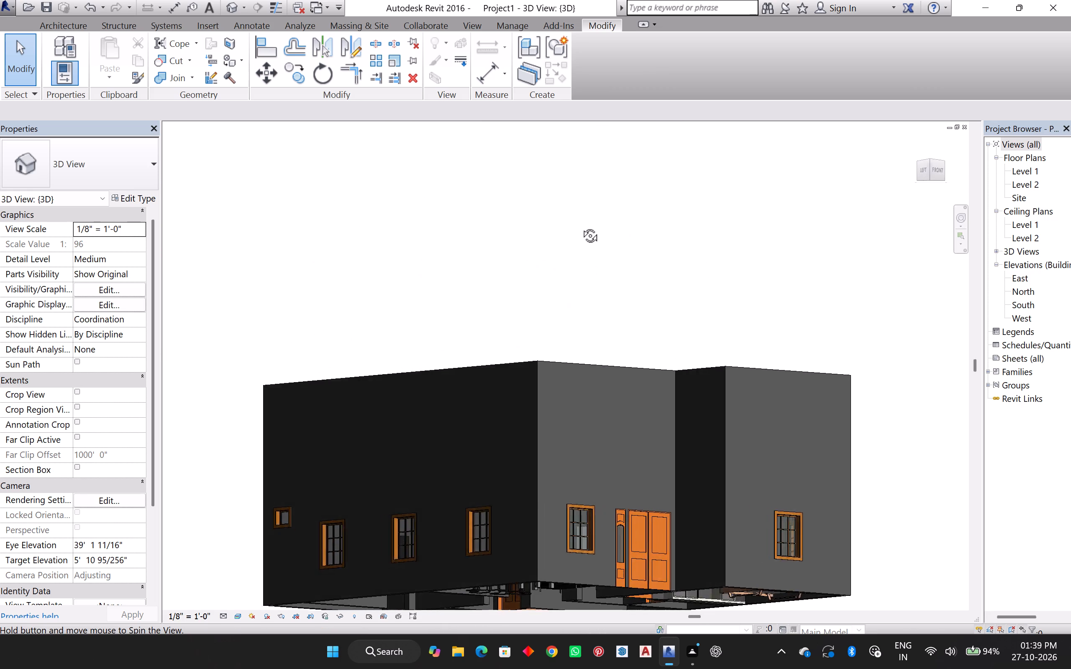
pyautogui.keyDown('shift'); pyautogui.moveTo(581, 226); pyautogui.dragTo(506, 118, button='middle'); pyautogui.keyUp('shift')
pyautogui.keyDown('shift'); pyautogui.moveTo(505, 118); pyautogui.dragTo(502, 122, button='middle'); pyautogui.keyUp('shift')
pyautogui.keyDown('shift'); pyautogui.moveTo(520, 391); pyautogui.dragTo(487, 332, button='middle'); pyautogui.keyUp('shift')
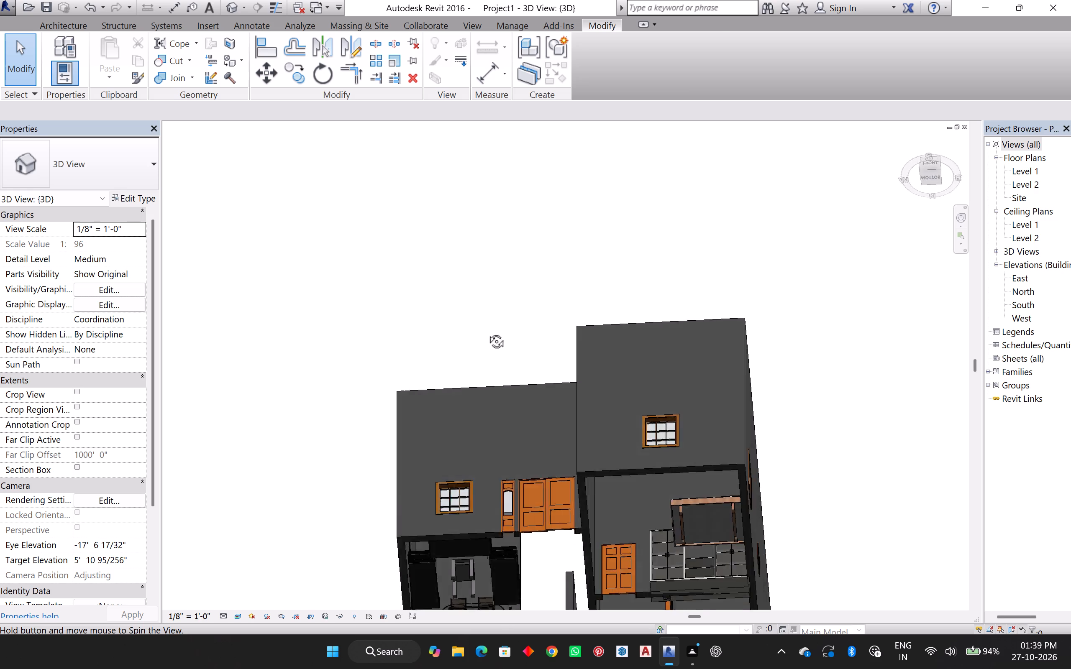
pyautogui.keyDown('shift'); pyautogui.moveTo(487, 332); pyautogui.dragTo(517, 595, button='middle'); pyautogui.keyUp('shift')
pyautogui.keyDown('shift'); pyautogui.moveTo(514, 413); pyautogui.dragTo(520, 545, button='middle'); pyautogui.keyUp('shift')
pyautogui.keyDown('shift'); pyautogui.middleClick(521, 545); pyautogui.keyUp('shift')
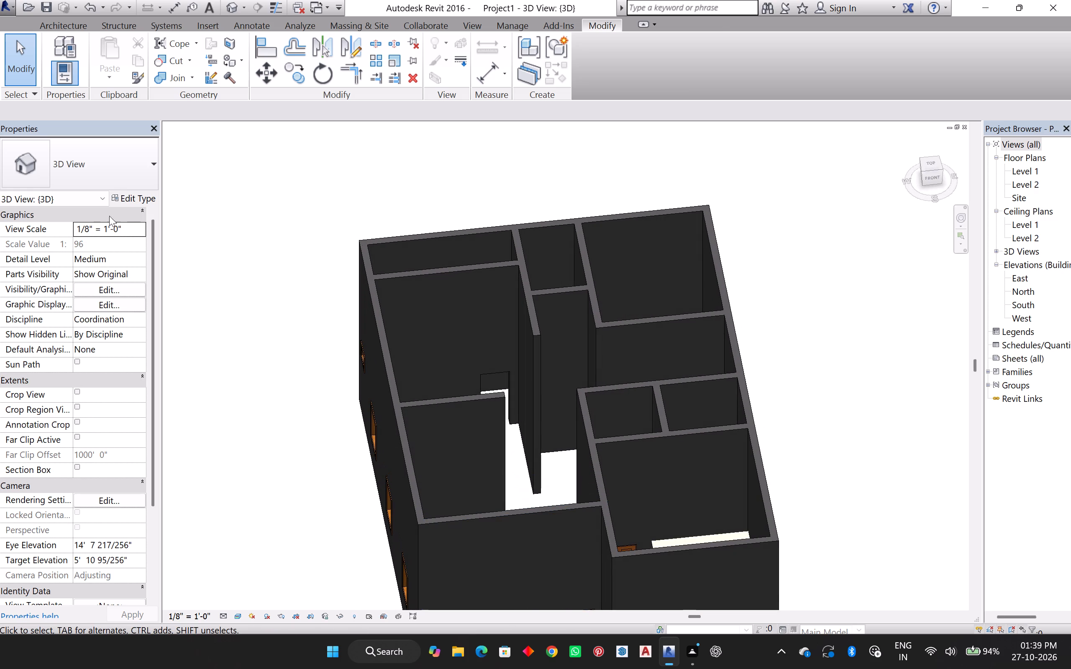
pyautogui.scroll(-2, 518, 377)
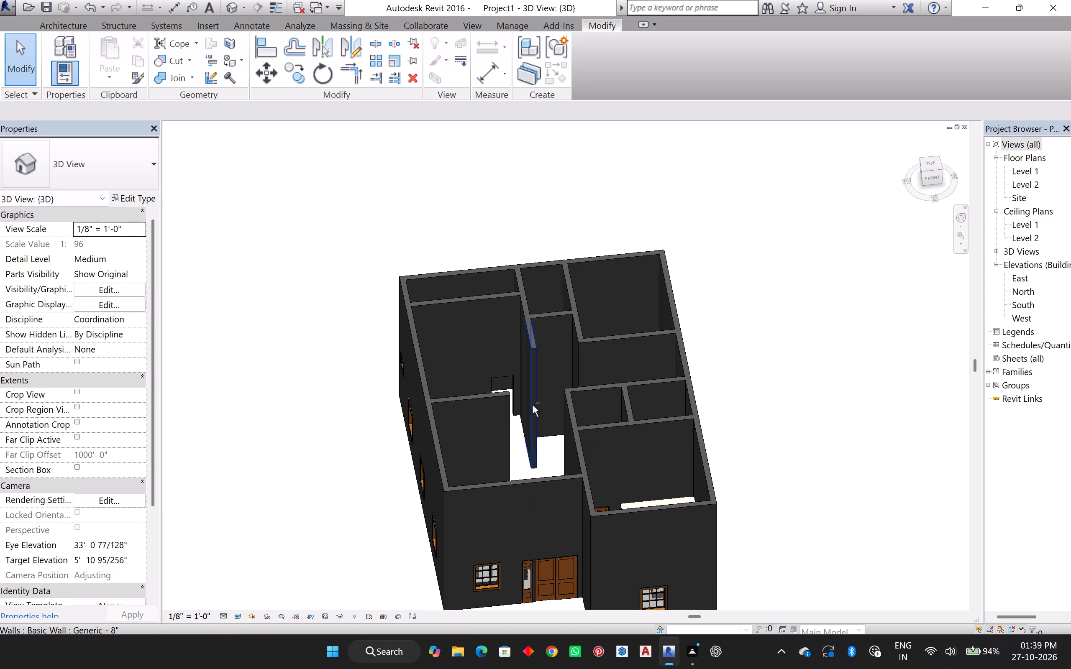
pyautogui.keyDown('shift'); pyautogui.moveTo(533, 406); pyautogui.dragTo(572, 409, button='middle'); pyautogui.keyUp('shift')
pyautogui.middleClick(572, 409)
pyautogui.moveTo(510, 373); pyautogui.dragTo(532, 371, button='middle')
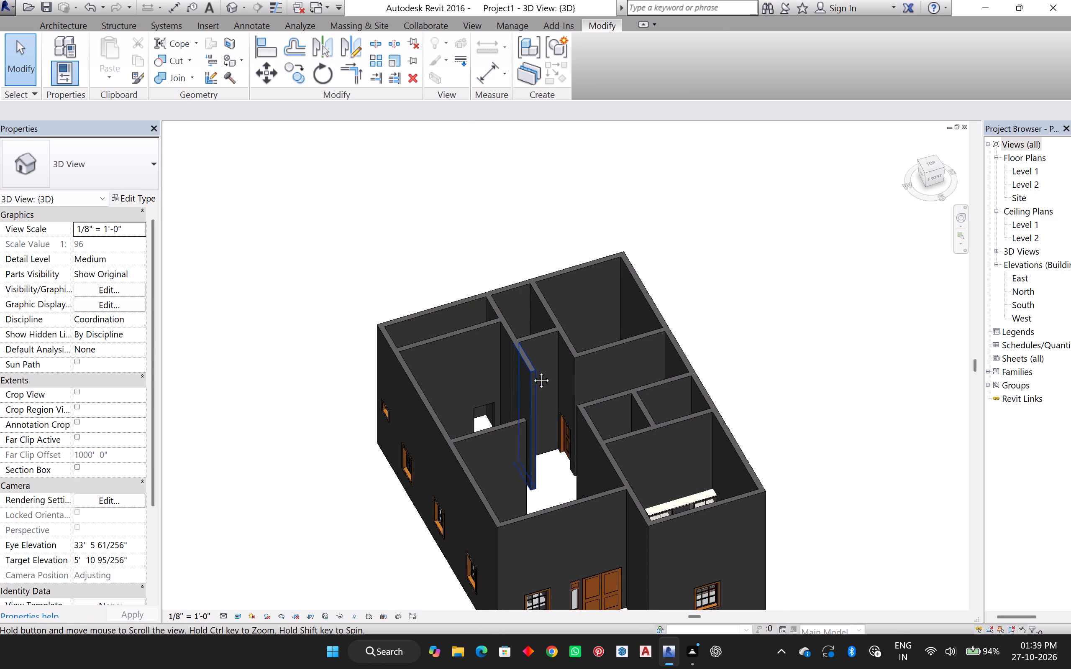
pyautogui.moveTo(532, 371); pyautogui.dragTo(461, 258, button='middle')
pyautogui.scroll(4, 465, 323)
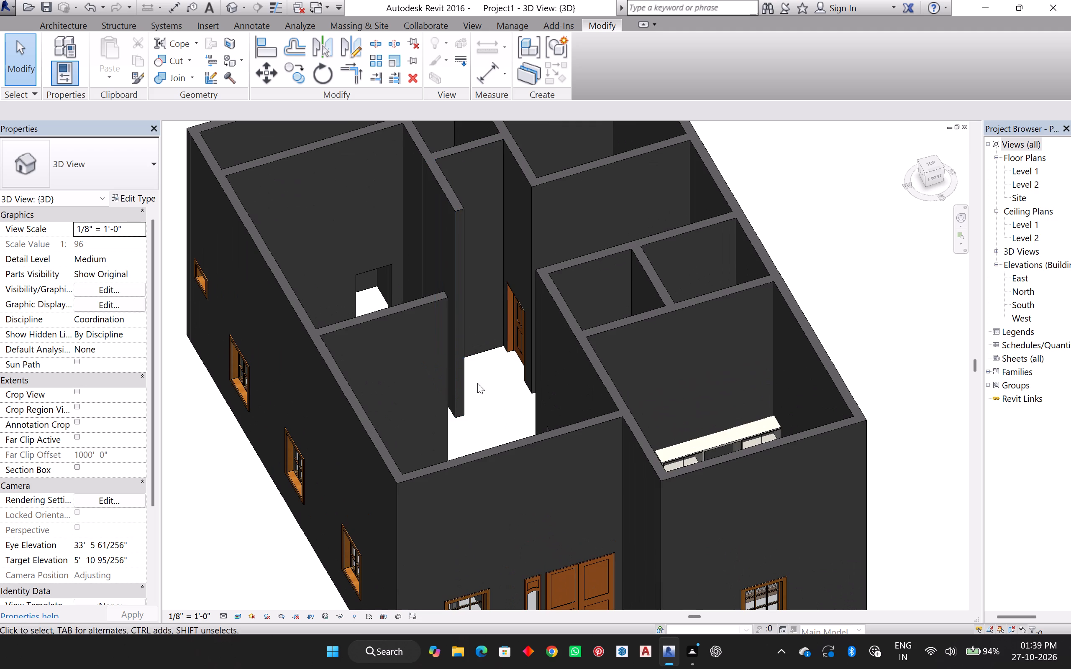
pyautogui.moveTo(478, 384); pyautogui.dragTo(483, 427, button='middle')
pyautogui.moveTo(519, 432); pyautogui.dragTo(492, 372, button='middle')
pyautogui.scroll(1, 491, 375)
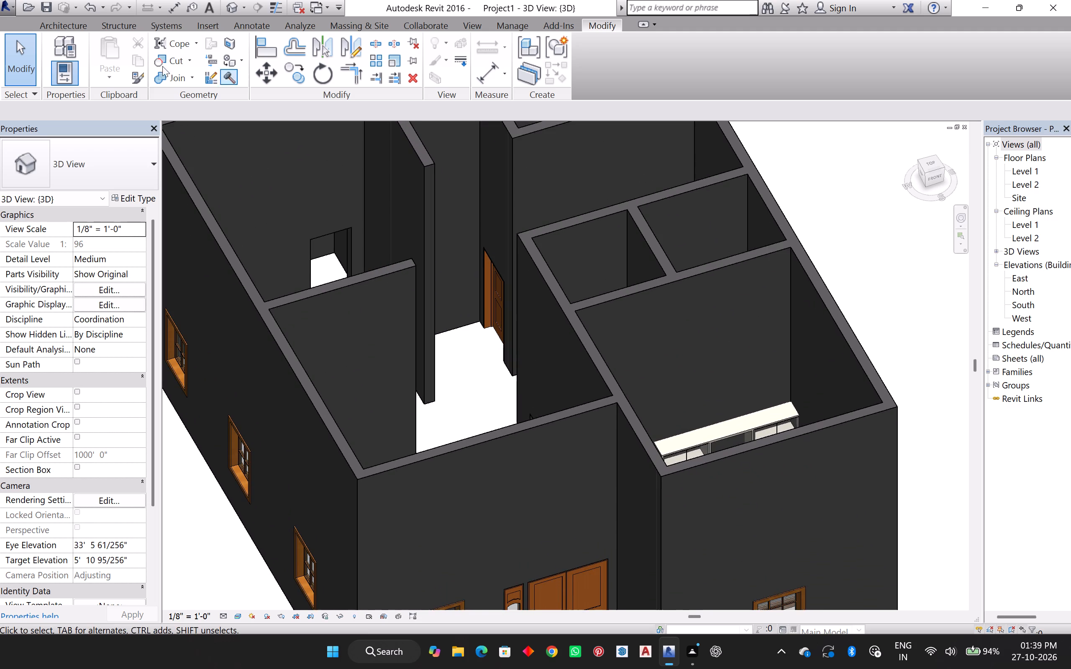
pyautogui.scroll(-2, 333, 169)
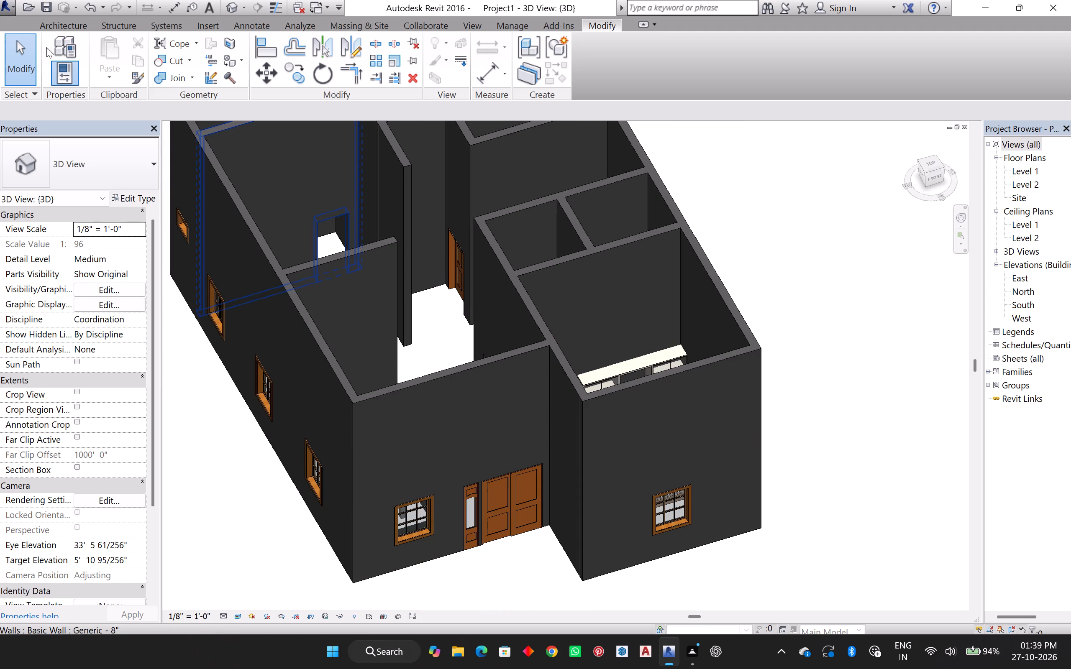
# Open the Level 1 floor plan with the whole house in view.
pyautogui.click(14, 60)
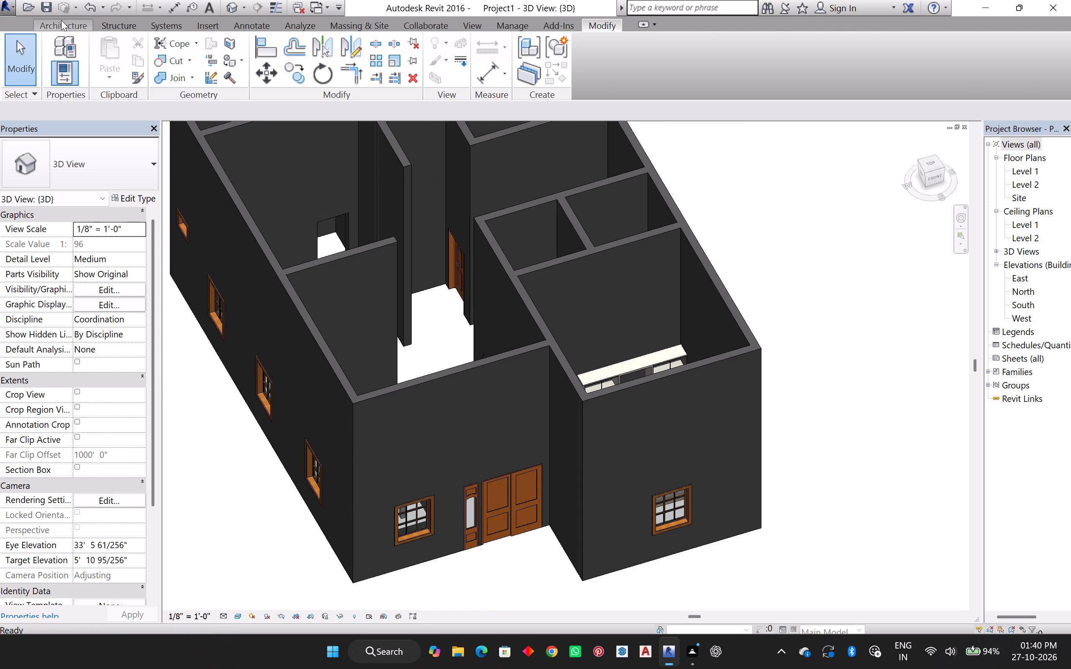
pyautogui.click(61, 20)
pyautogui.click(173, 53)
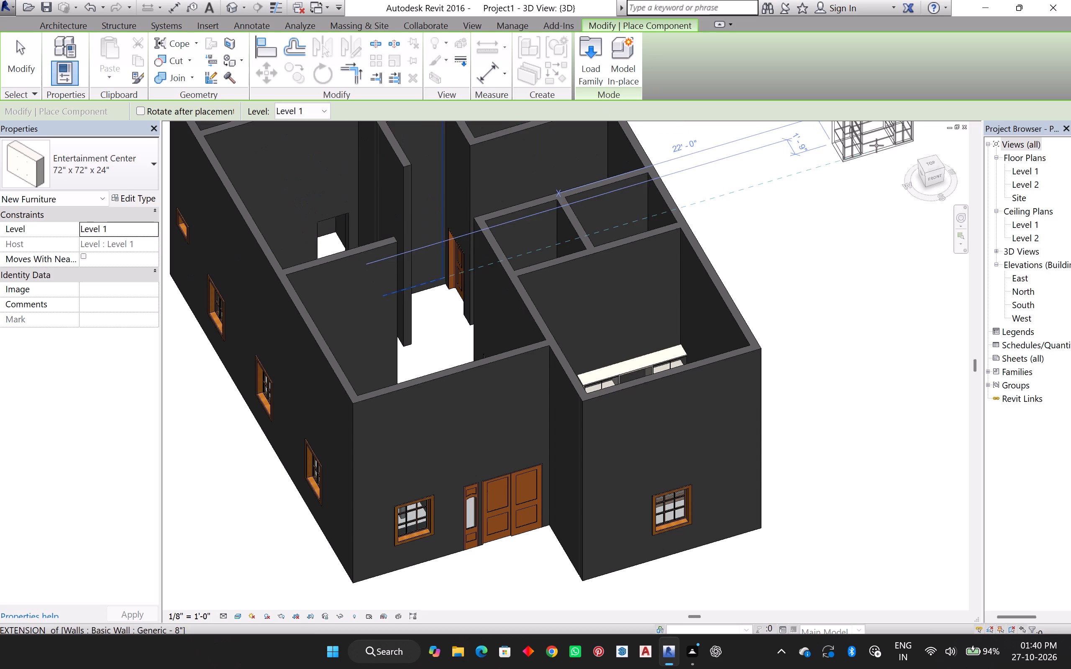
pyautogui.doubleClick(1027, 174)
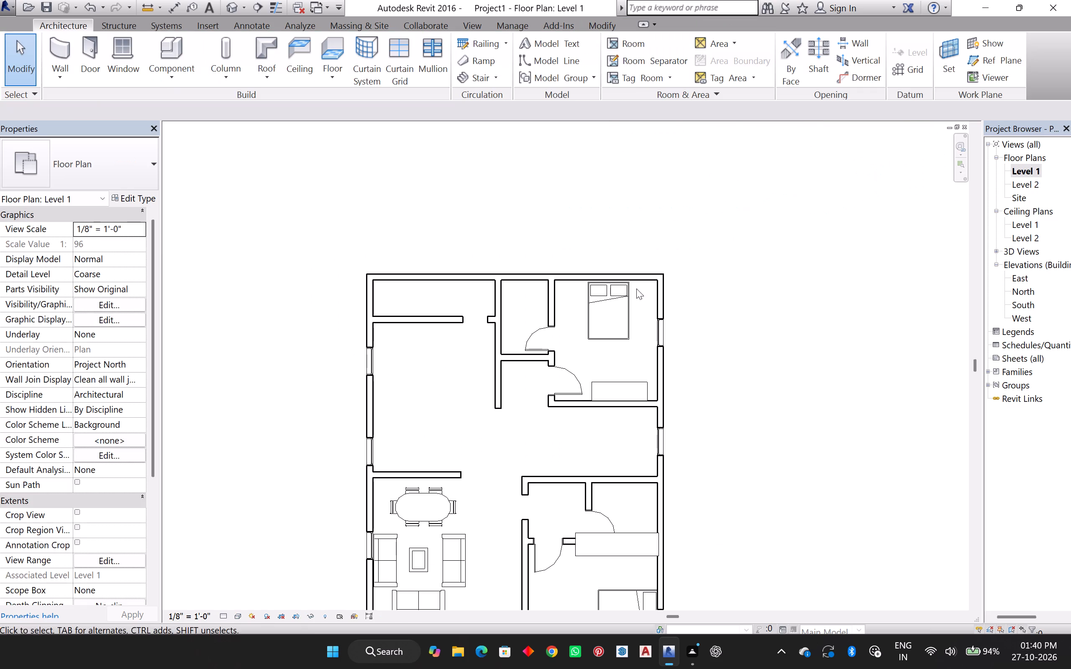
pyautogui.keyDown('shift'); pyautogui.moveTo(512, 476); pyautogui.dragTo(515, 391, button='middle'); pyautogui.keyUp('shift')
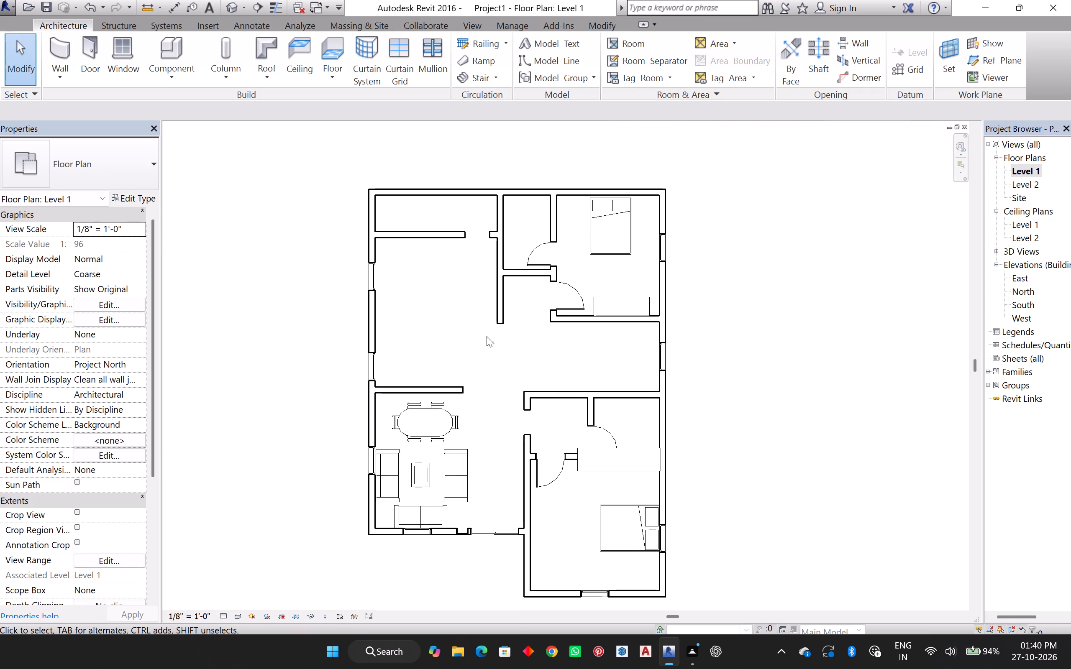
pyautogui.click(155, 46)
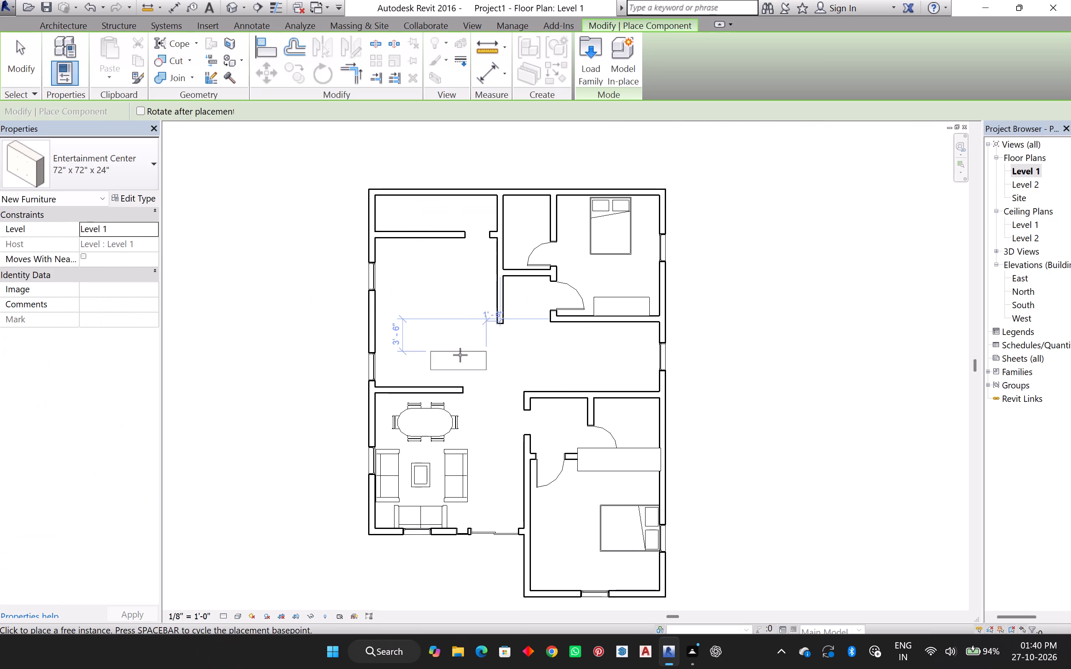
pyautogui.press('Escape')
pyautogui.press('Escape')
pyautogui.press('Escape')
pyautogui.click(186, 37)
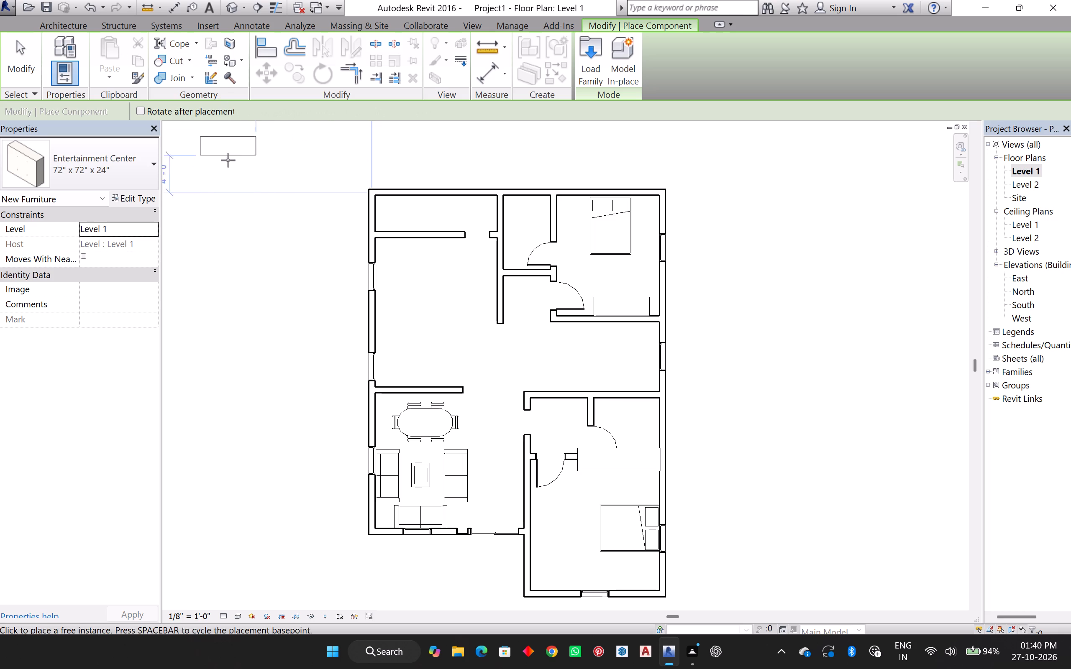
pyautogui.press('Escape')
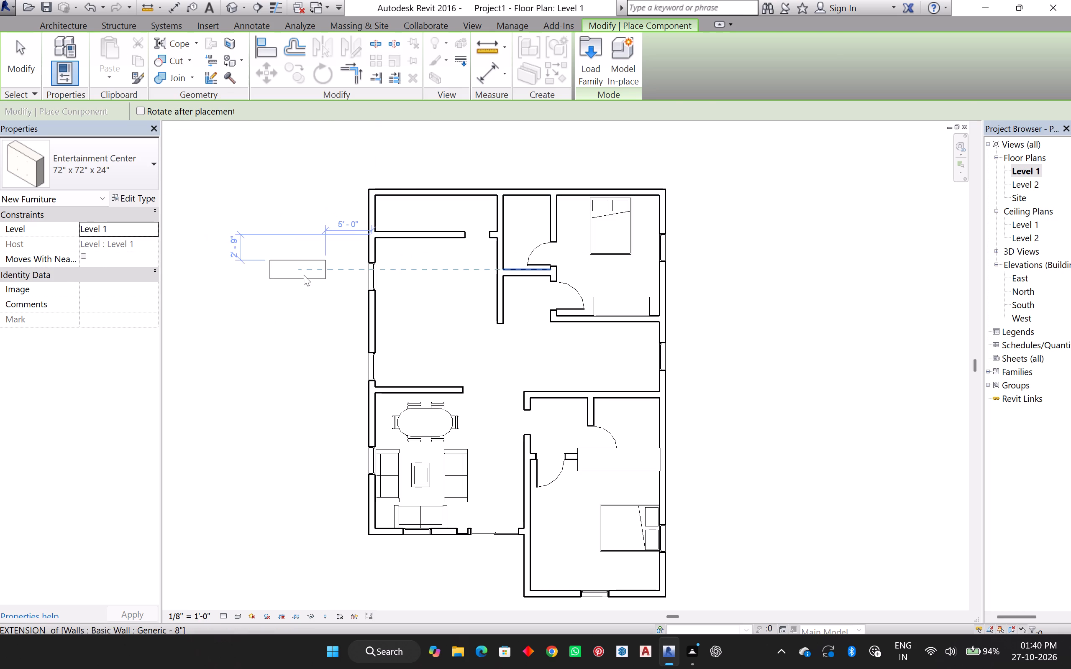
# Load the TV - Flat Screen family from the US Imperial library's Furniture folder for component placement.
pyautogui.click(174, 48)
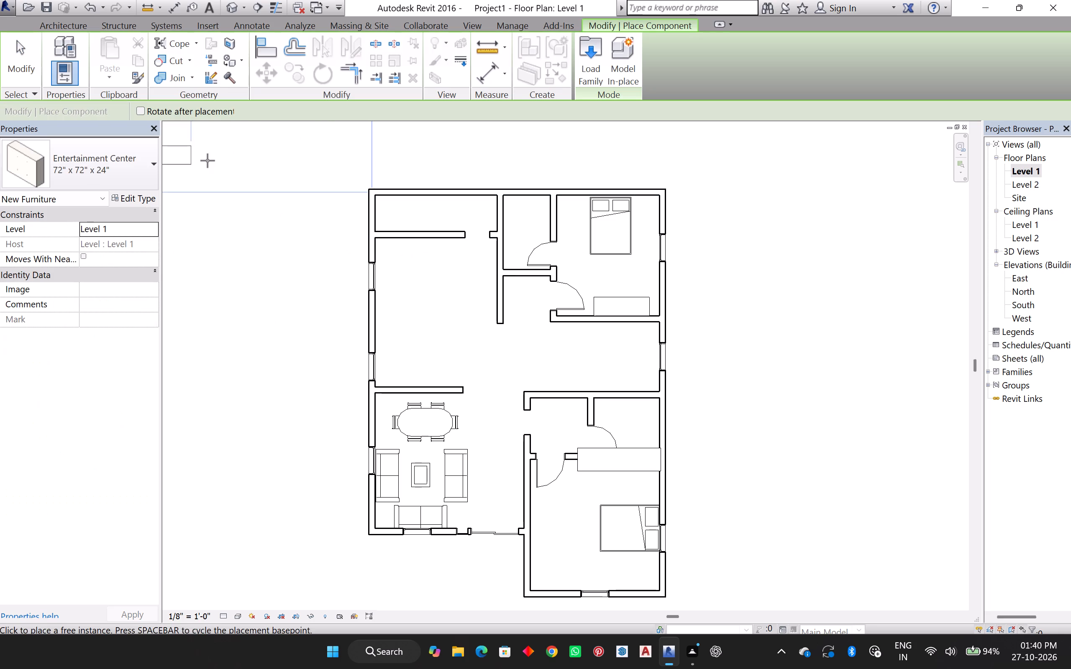
pyautogui.click(586, 55)
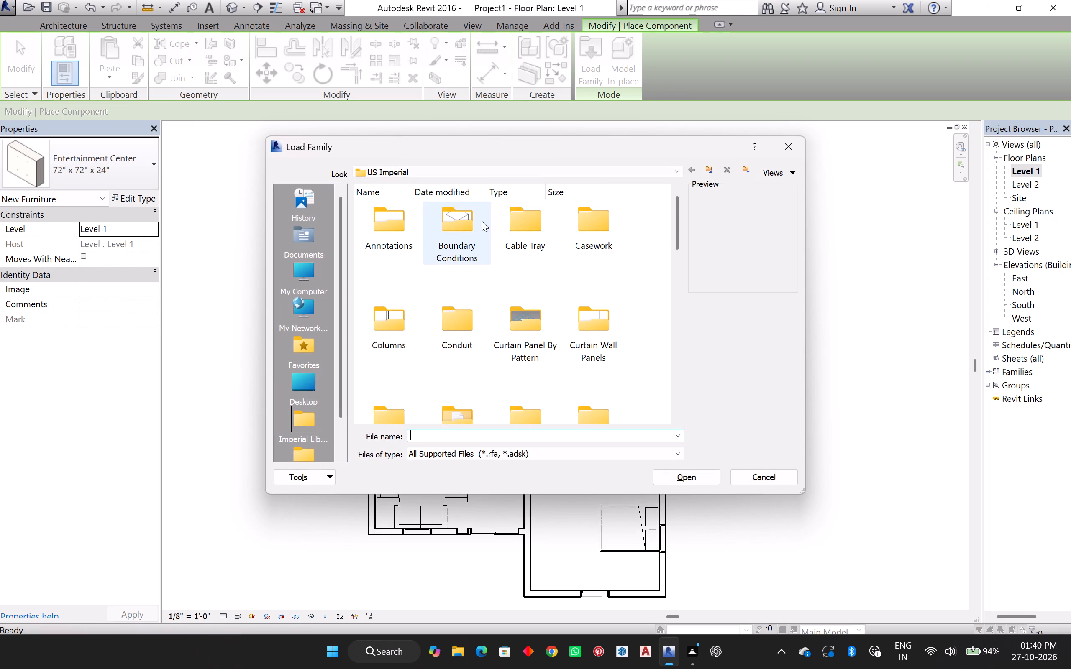
pyautogui.scroll(-3, 538, 307)
pyautogui.scroll(1, 540, 303)
pyautogui.click(534, 318)
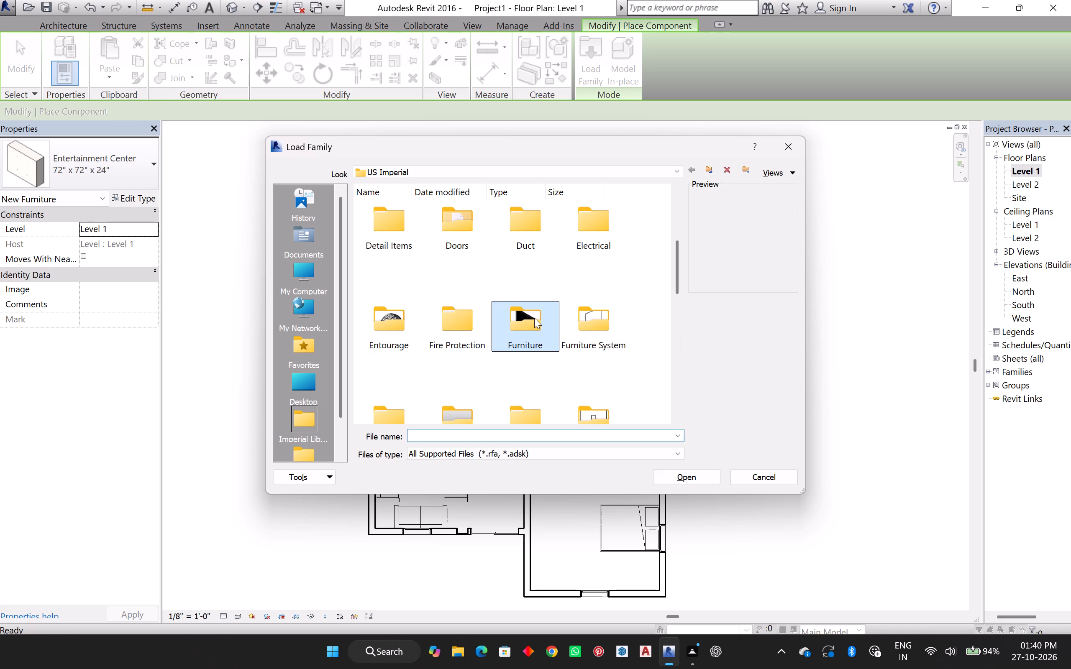
pyautogui.doubleClick(534, 318)
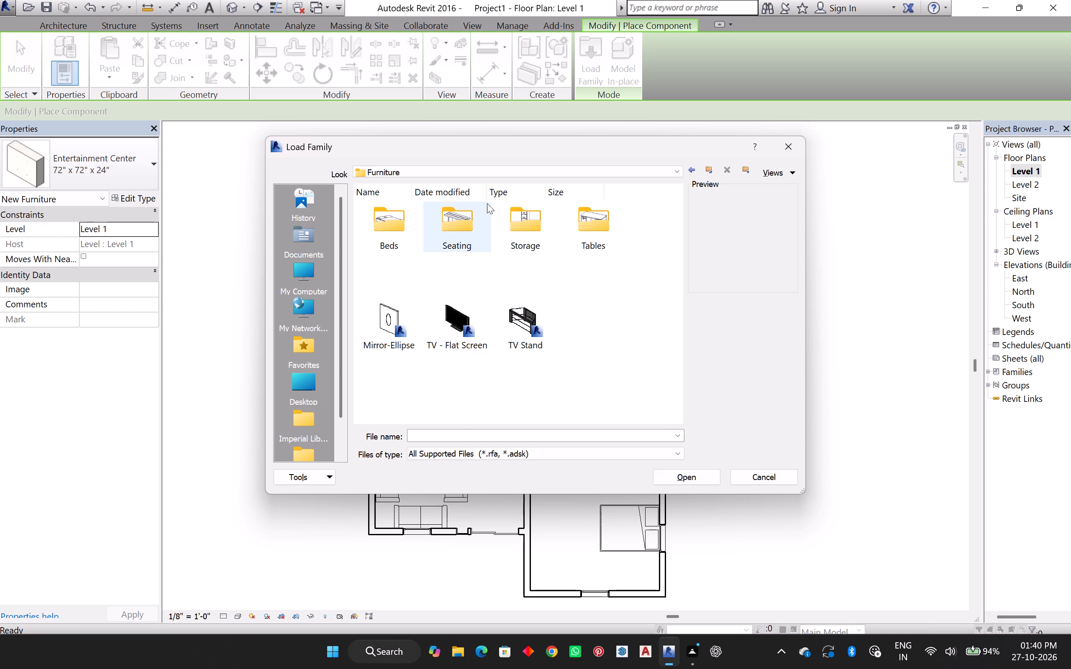
pyautogui.doubleClick(541, 228)
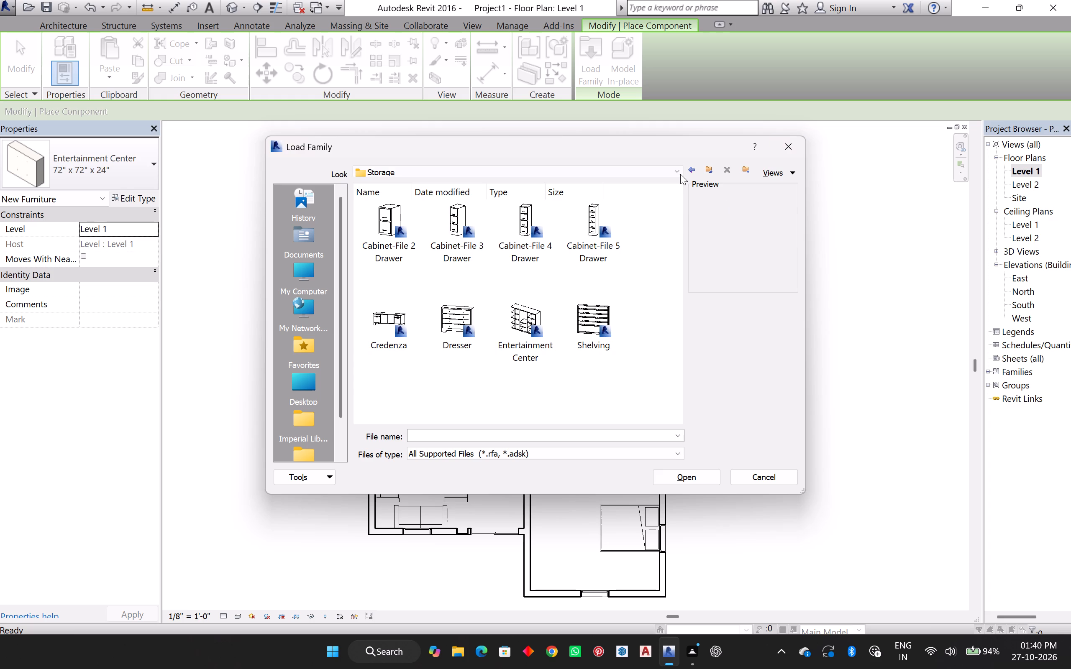
pyautogui.click(693, 167)
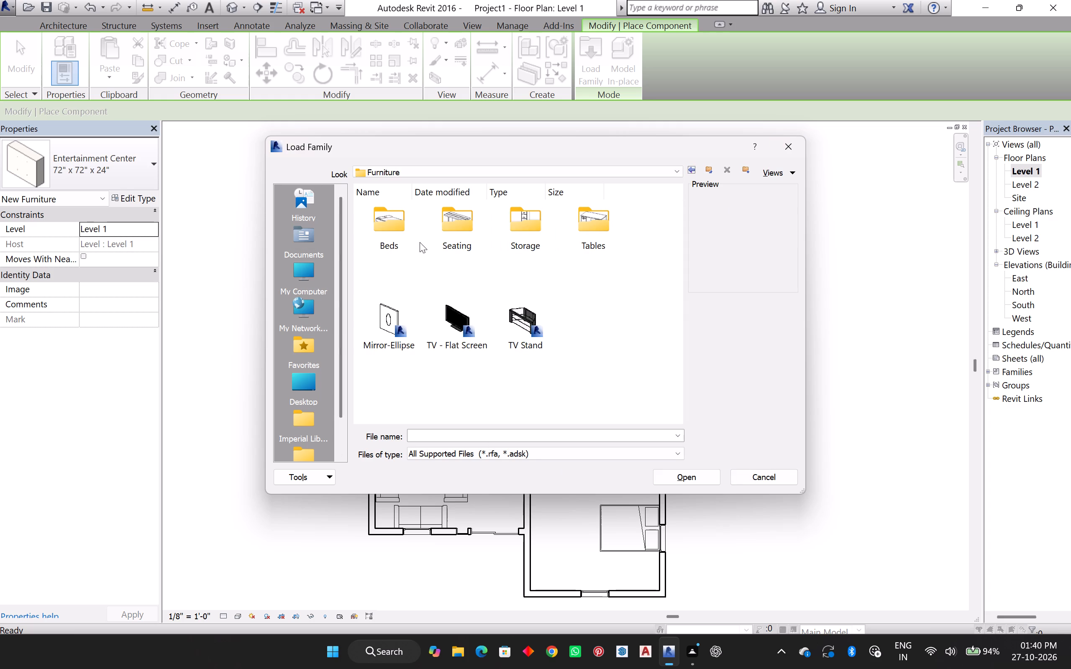
pyautogui.doubleClick(453, 308)
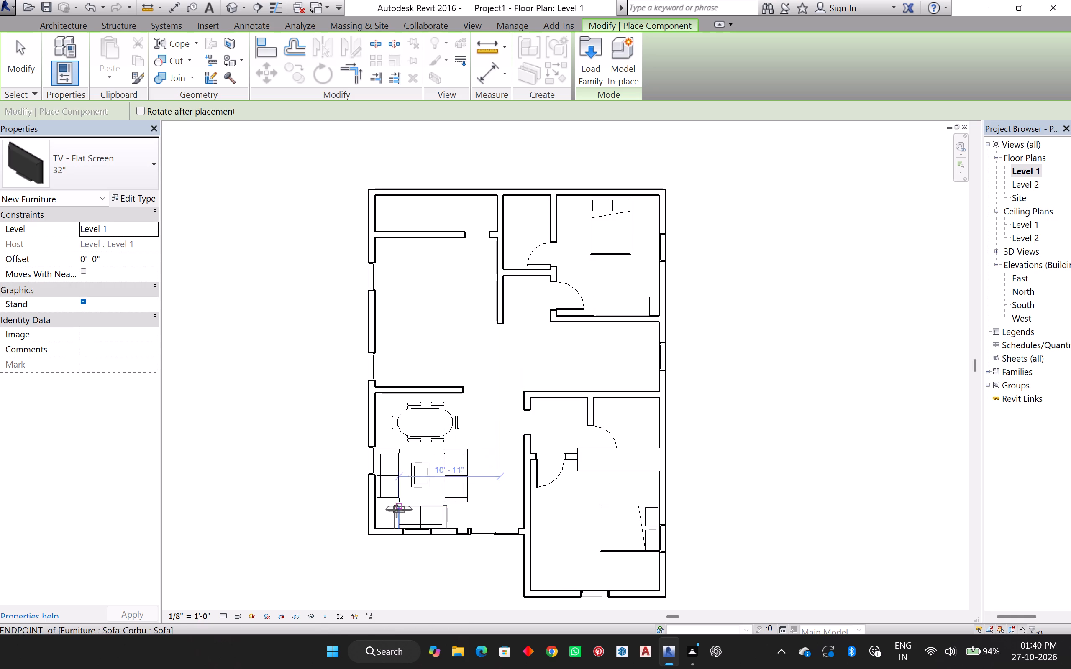
# Place the 32" flat-screen TV against the front room's east wall, rotated to face the sofas, about 6'-0" from the front wall.
pyautogui.keyDown('shift'); pyautogui.moveTo(430, 504); pyautogui.dragTo(425, 434, button='middle'); pyautogui.keyUp('shift')
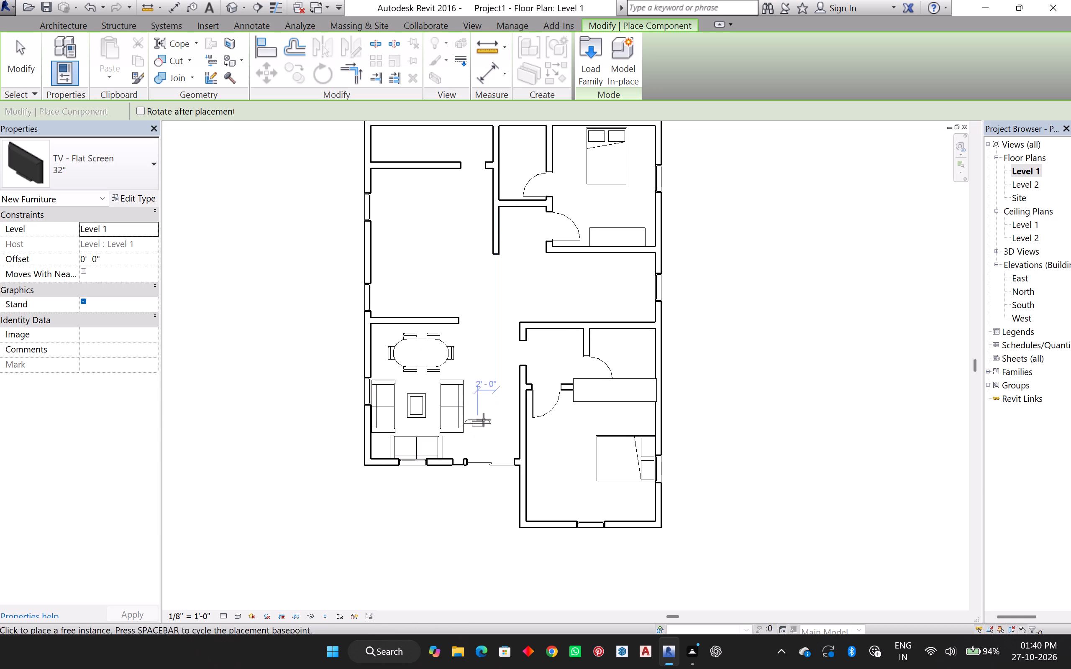
pyautogui.scroll(6, 495, 411)
pyautogui.press('space')
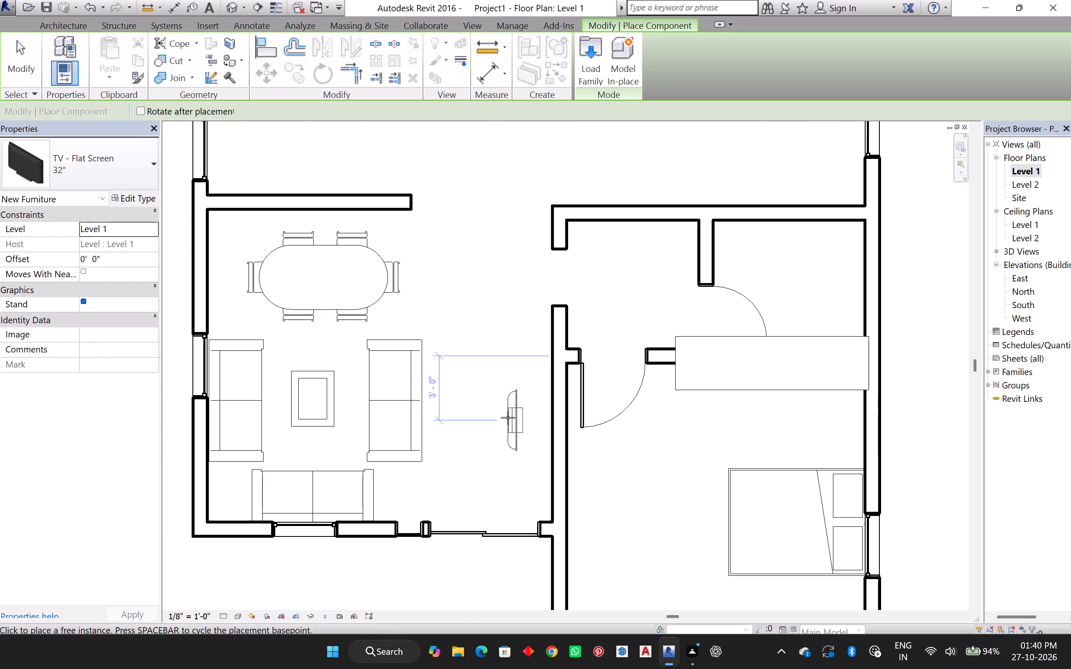
pyautogui.press('space')
pyautogui.press('space')
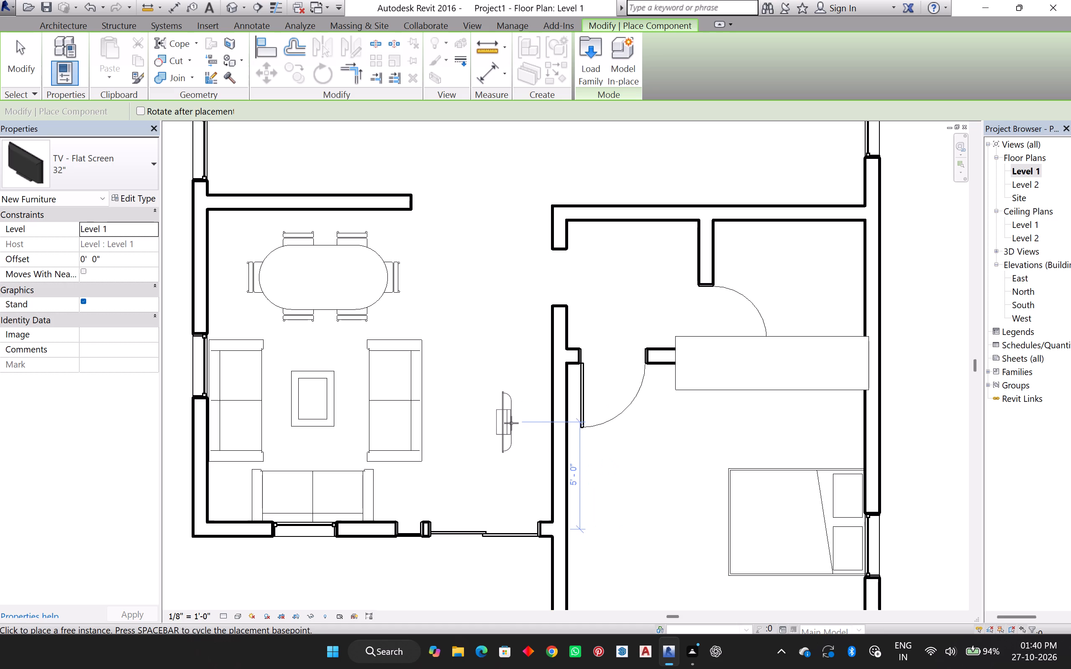
pyautogui.doubleClick(554, 397)
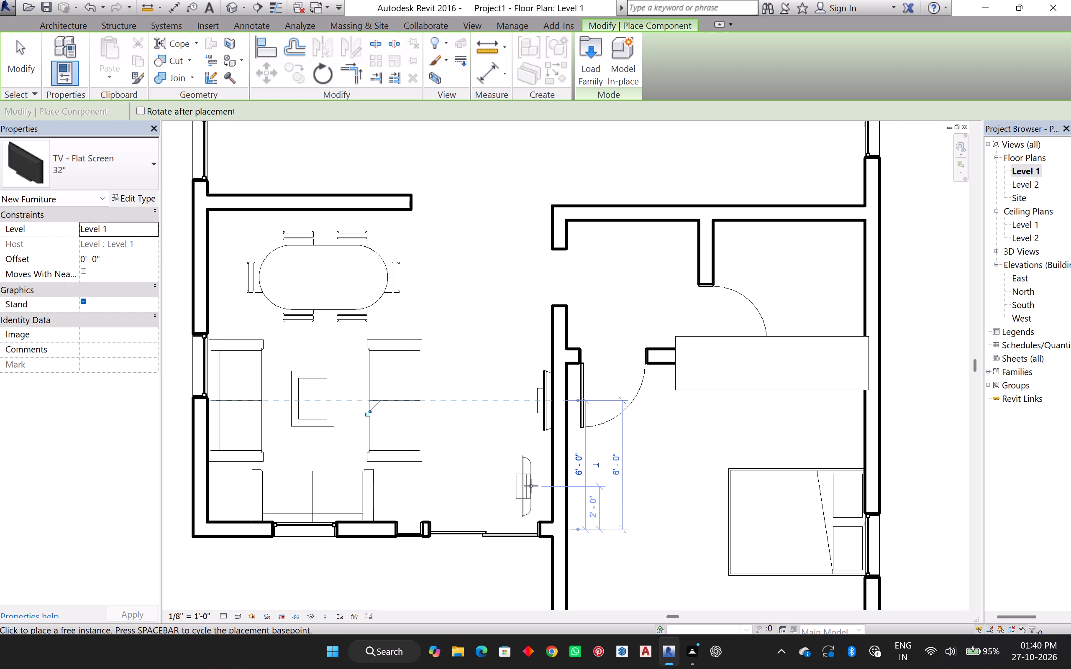
pyautogui.press('Escape')
pyautogui.press('Escape')
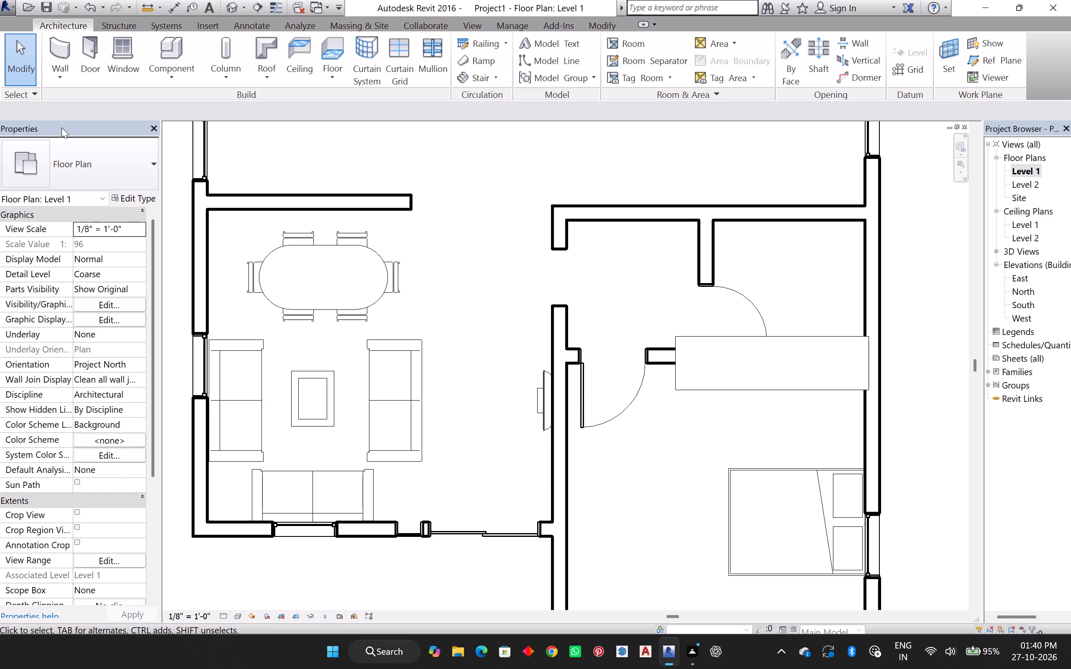
# In the 3D view, change the front room's flat-screen TV to the 42" type.
pyautogui.click(227, 7)
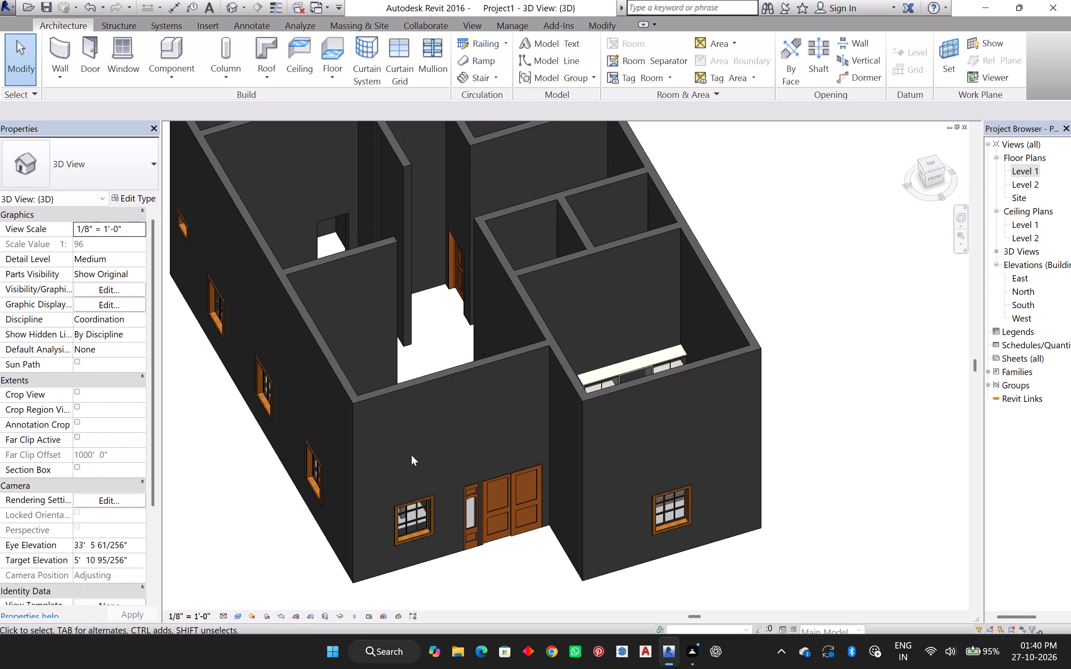
pyautogui.moveTo(411, 454); pyautogui.dragTo(451, 520, button='middle')
pyautogui.keyDown('shift'); pyautogui.moveTo(438, 518); pyautogui.dragTo(597, 528, button='middle'); pyautogui.keyUp('shift')
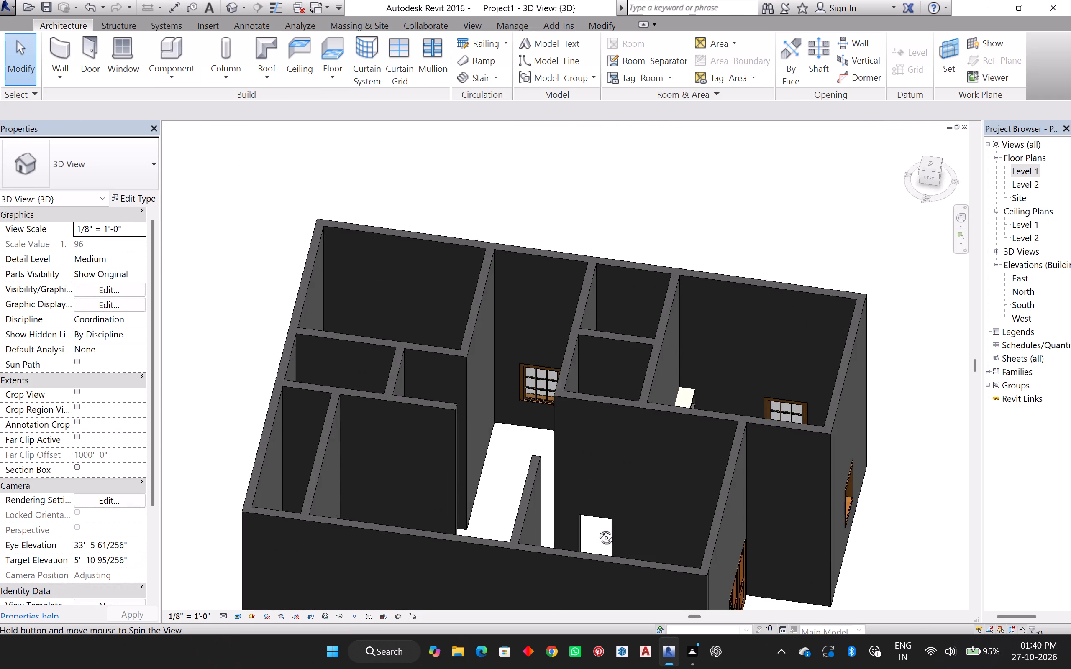
pyautogui.keyDown('shift'); pyautogui.moveTo(597, 528); pyautogui.dragTo(669, 557, button='middle'); pyautogui.keyUp('shift')
pyautogui.keyDown('shift'); pyautogui.middleClick(667, 560); pyautogui.keyUp('shift')
pyautogui.scroll(5, 723, 557)
pyautogui.scroll(1, 732, 595)
pyautogui.keyDown('shift'); pyautogui.moveTo(733, 596); pyautogui.dragTo(715, 571, button='middle'); pyautogui.keyUp('shift')
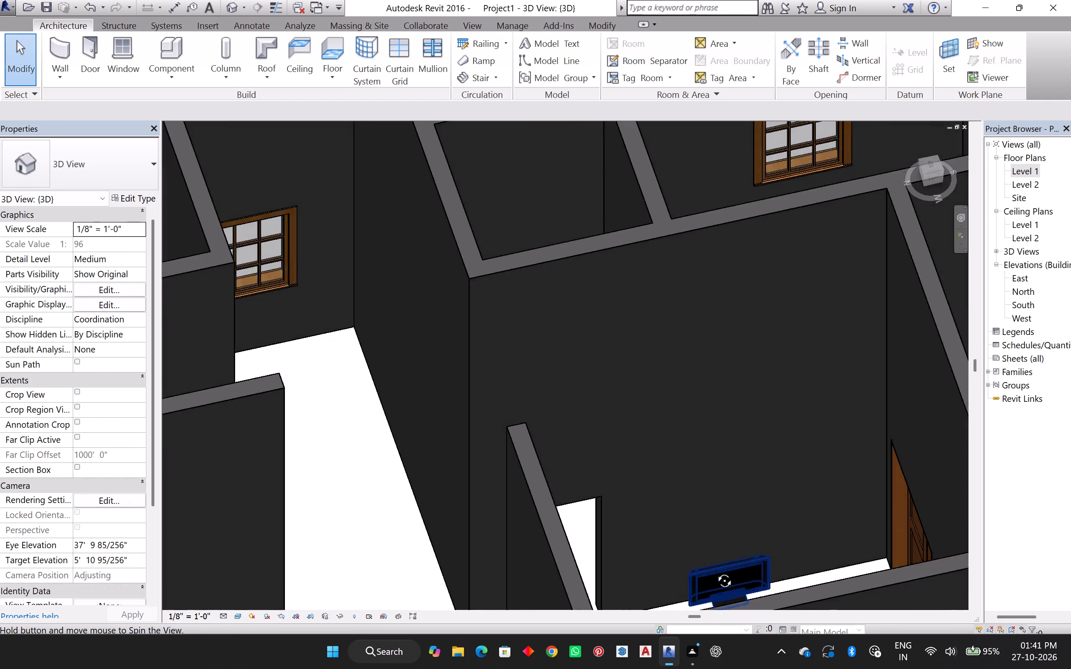
pyautogui.keyDown('shift'); pyautogui.moveTo(715, 571); pyautogui.dragTo(697, 599, button='middle'); pyautogui.keyUp('shift')
pyautogui.scroll(1, 665, 579)
pyautogui.keyDown('shift'); pyautogui.middleClick(674, 539); pyautogui.keyUp('shift')
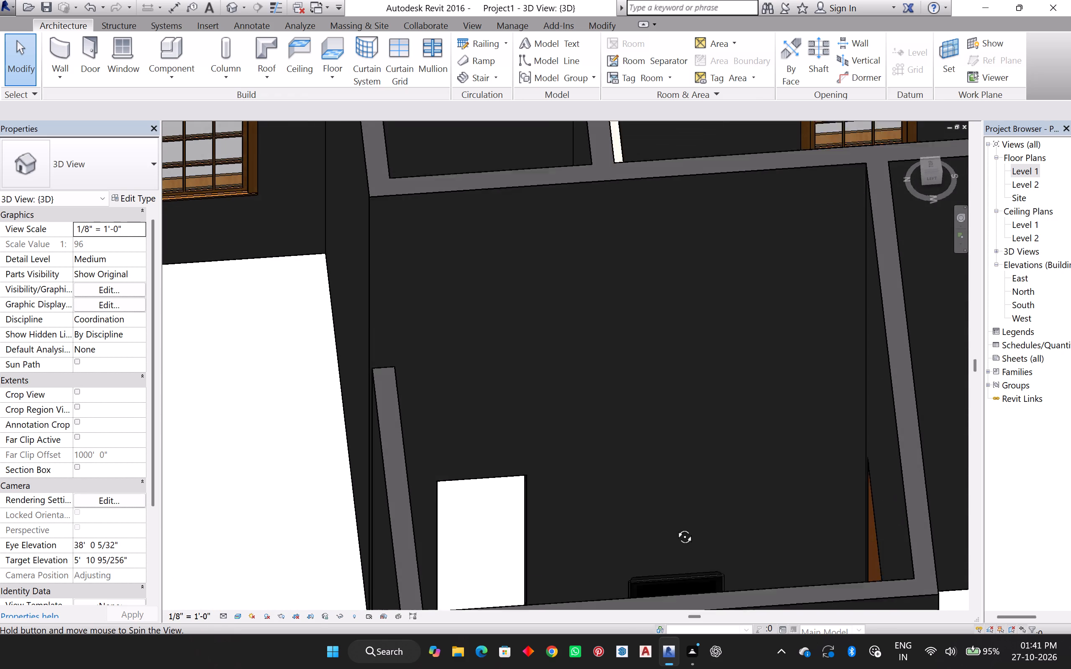
pyautogui.moveTo(671, 525); pyautogui.dragTo(648, 443, button='middle')
pyautogui.click(654, 512)
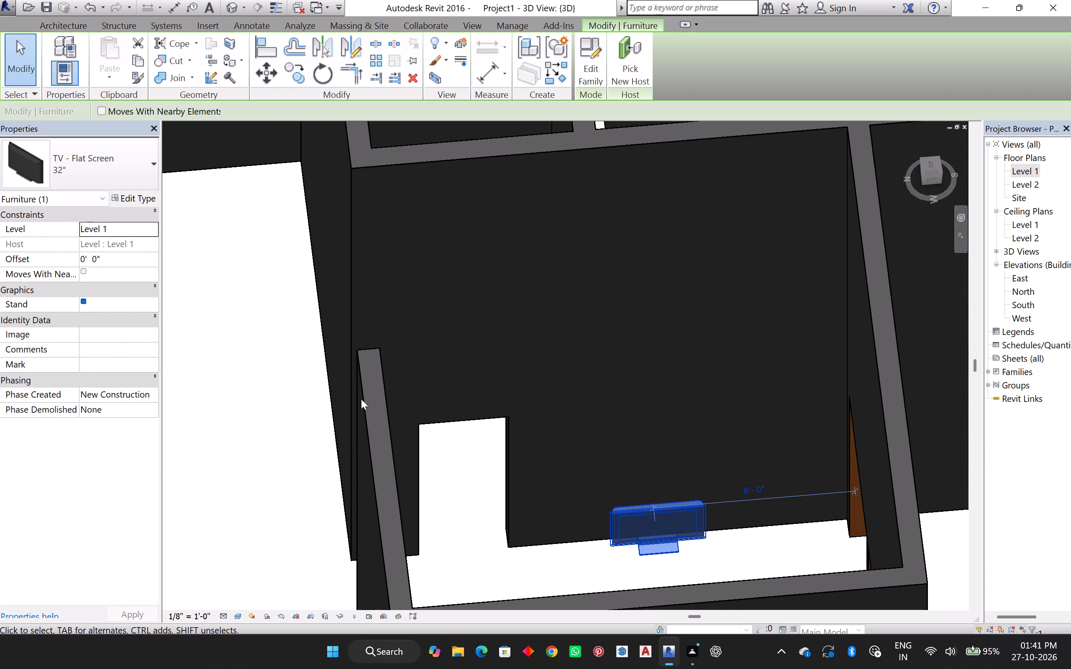
pyautogui.click(89, 184)
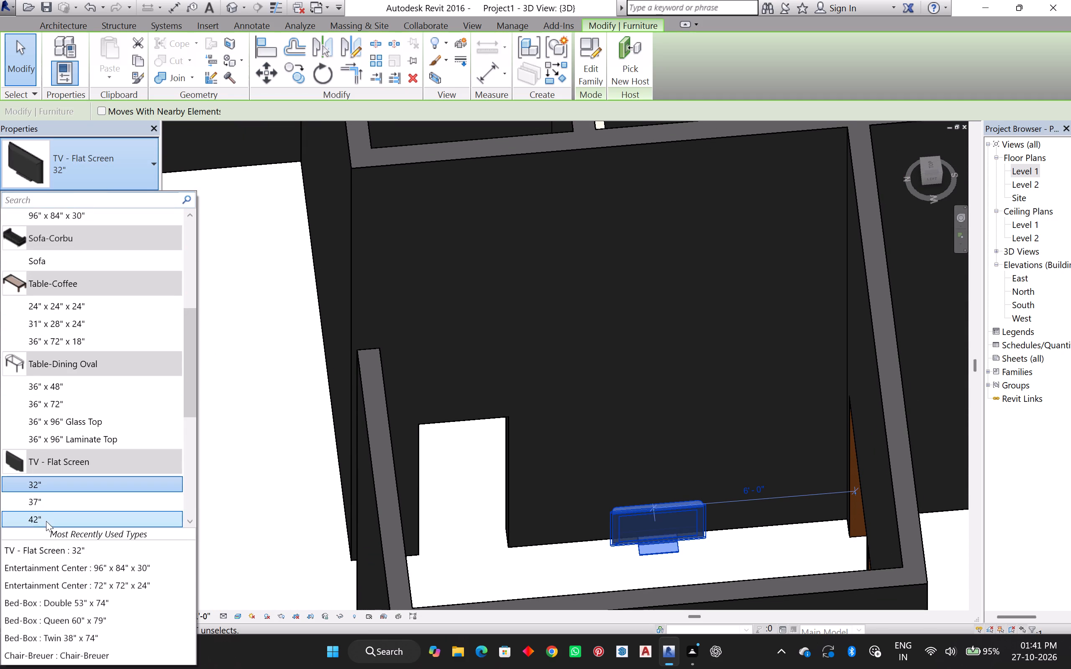
pyautogui.click(55, 514)
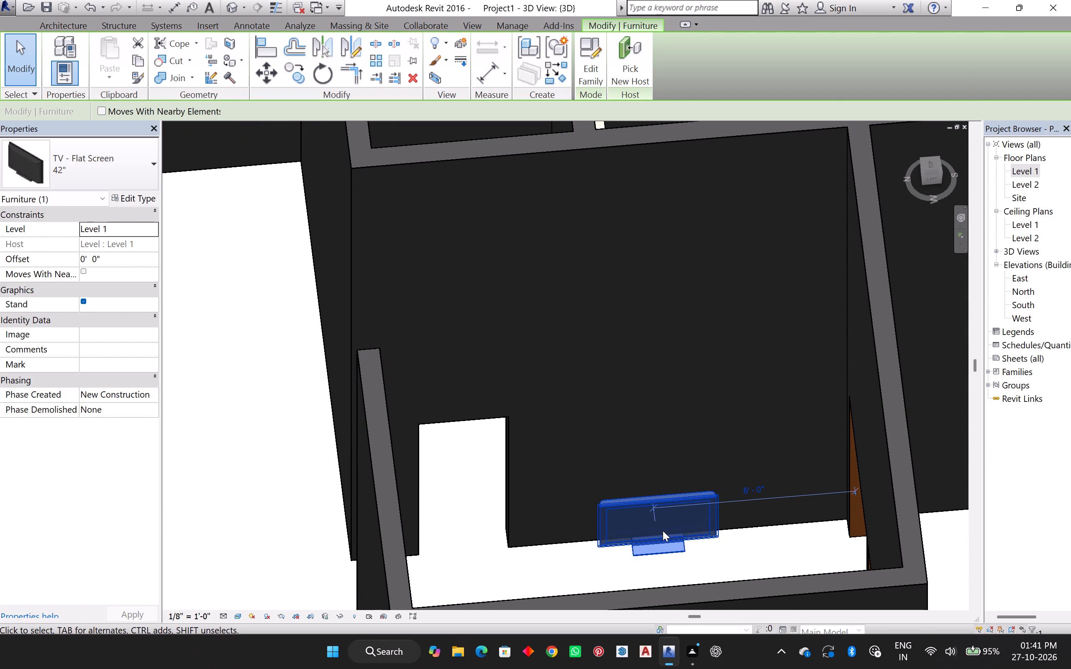
pyautogui.press('Escape')
# Open the front room's flat-screen TV family for editing.
pyautogui.doubleClick(663, 529)
pyautogui.doubleClick(661, 518)
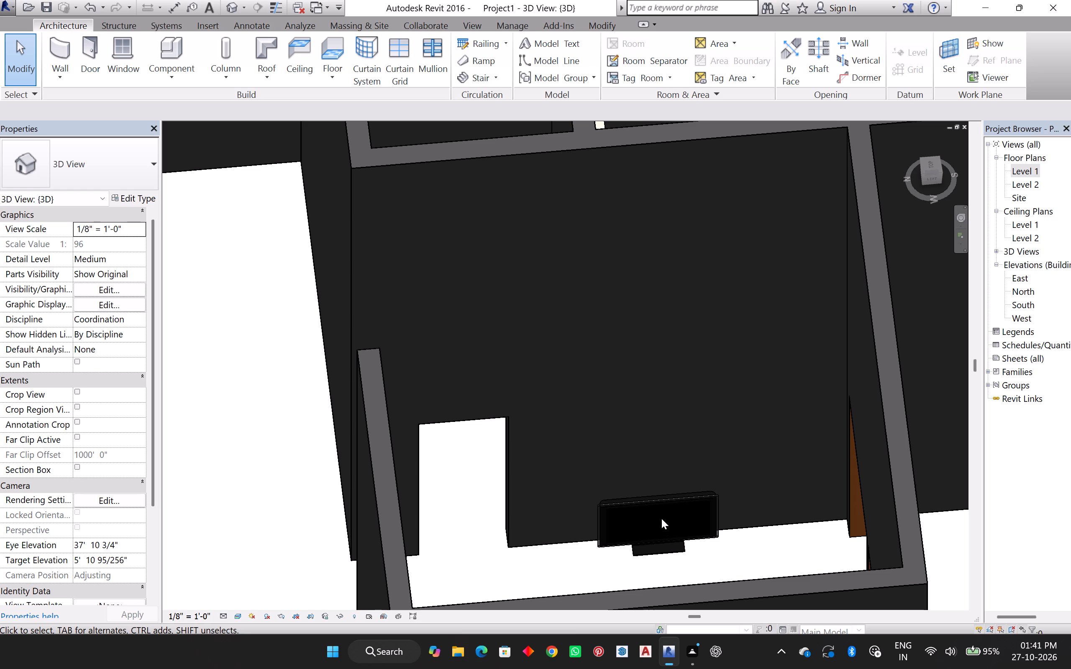
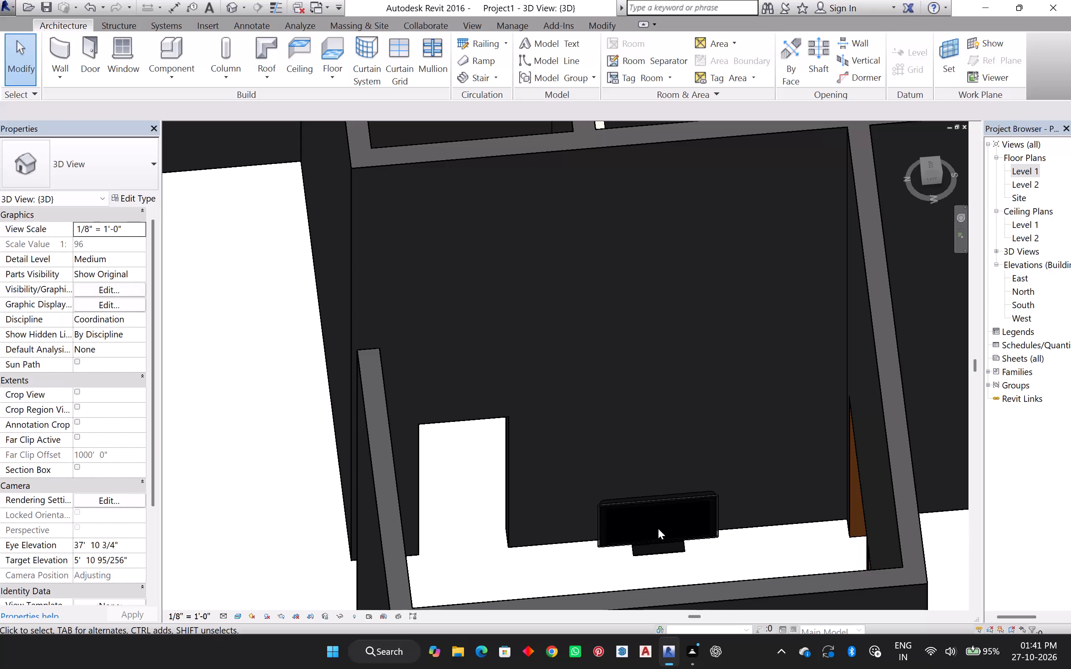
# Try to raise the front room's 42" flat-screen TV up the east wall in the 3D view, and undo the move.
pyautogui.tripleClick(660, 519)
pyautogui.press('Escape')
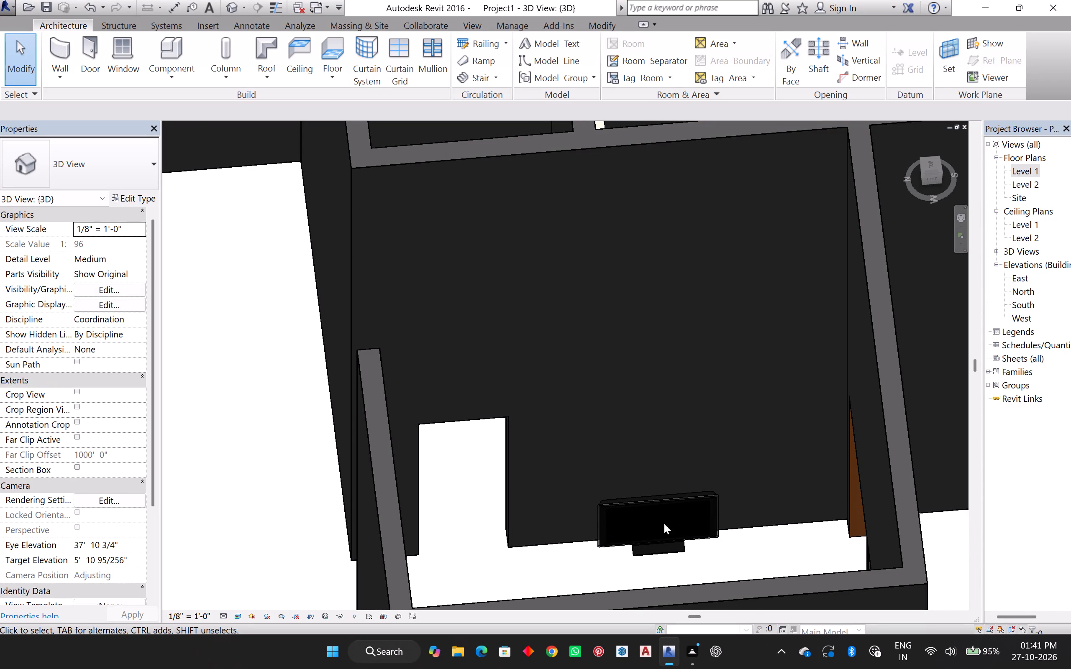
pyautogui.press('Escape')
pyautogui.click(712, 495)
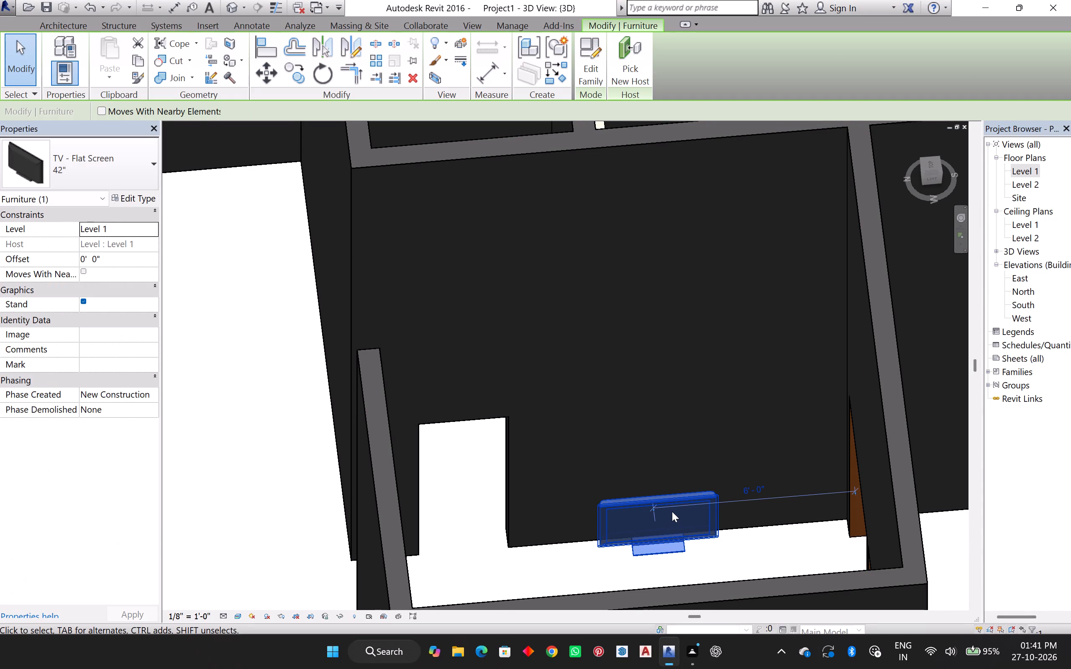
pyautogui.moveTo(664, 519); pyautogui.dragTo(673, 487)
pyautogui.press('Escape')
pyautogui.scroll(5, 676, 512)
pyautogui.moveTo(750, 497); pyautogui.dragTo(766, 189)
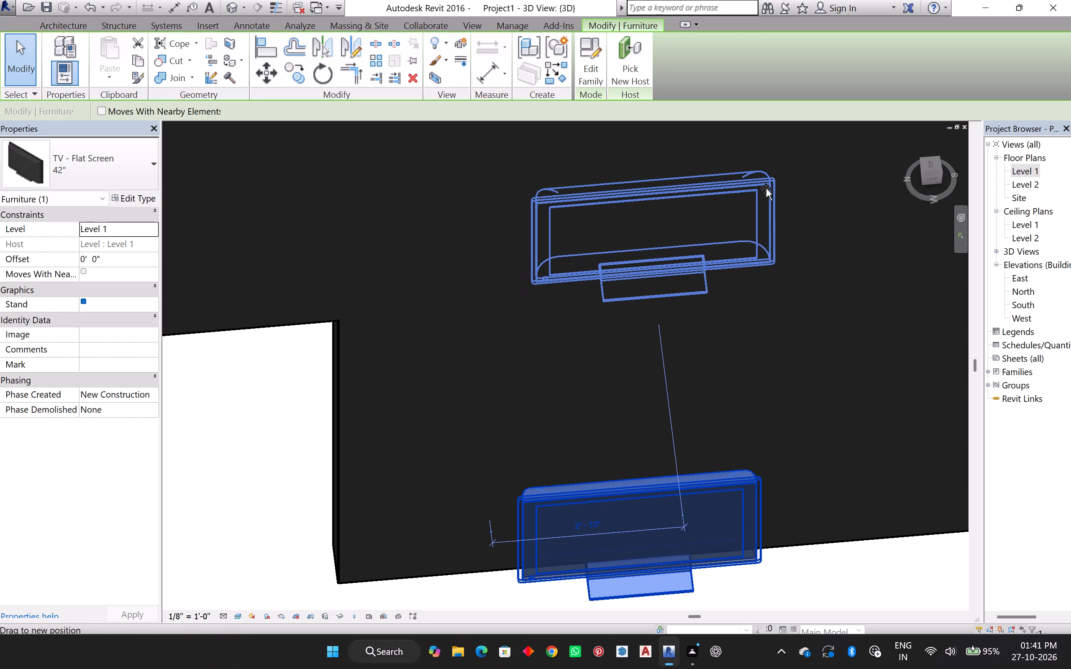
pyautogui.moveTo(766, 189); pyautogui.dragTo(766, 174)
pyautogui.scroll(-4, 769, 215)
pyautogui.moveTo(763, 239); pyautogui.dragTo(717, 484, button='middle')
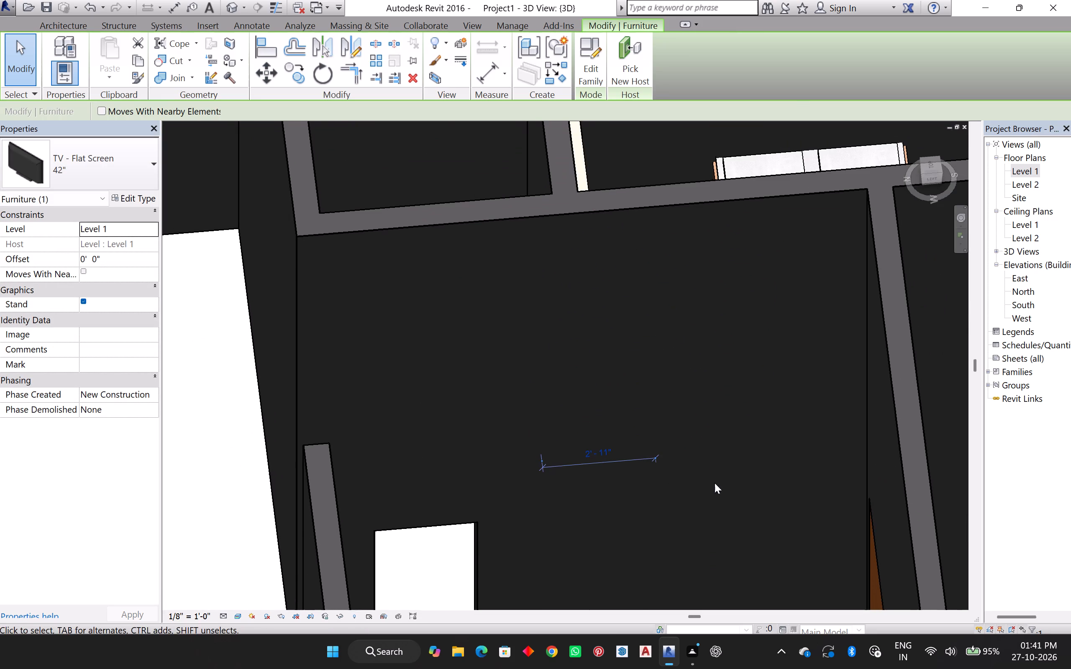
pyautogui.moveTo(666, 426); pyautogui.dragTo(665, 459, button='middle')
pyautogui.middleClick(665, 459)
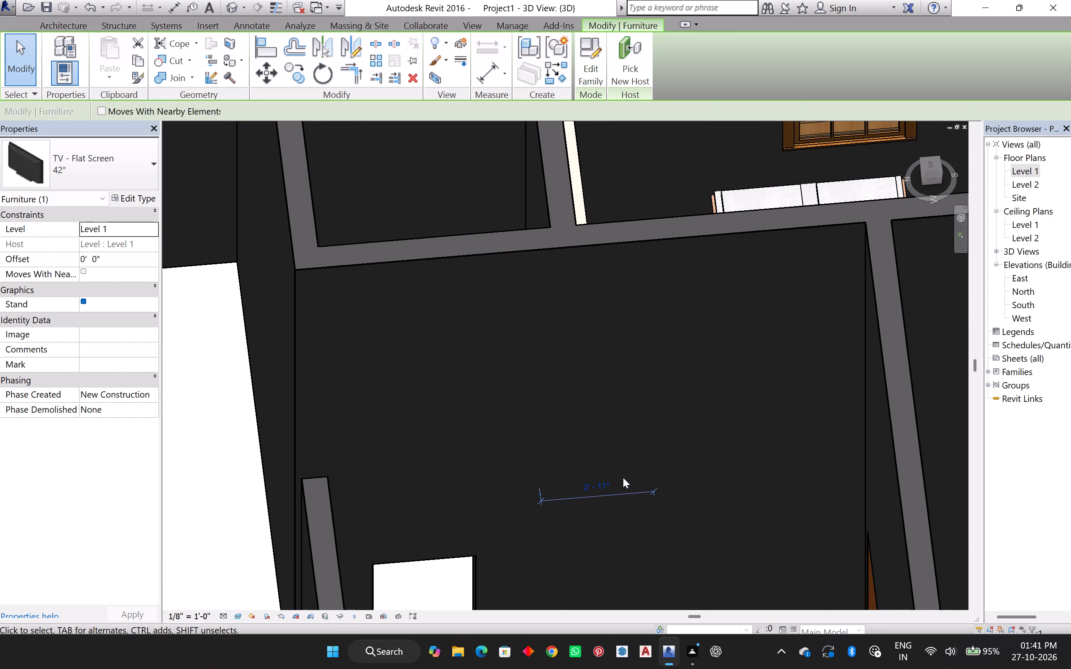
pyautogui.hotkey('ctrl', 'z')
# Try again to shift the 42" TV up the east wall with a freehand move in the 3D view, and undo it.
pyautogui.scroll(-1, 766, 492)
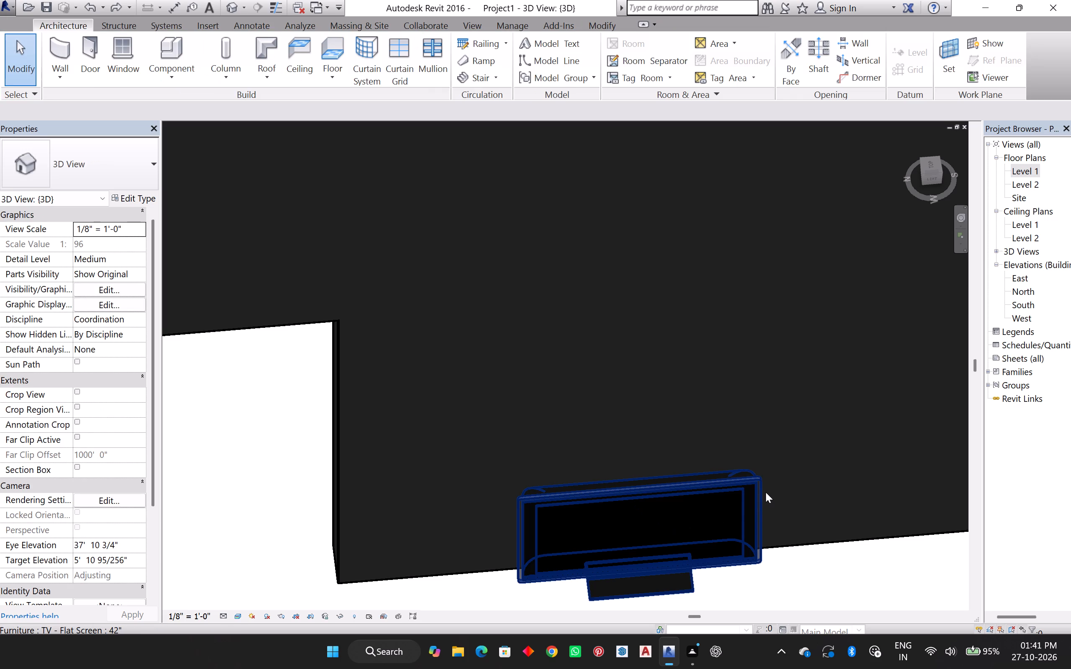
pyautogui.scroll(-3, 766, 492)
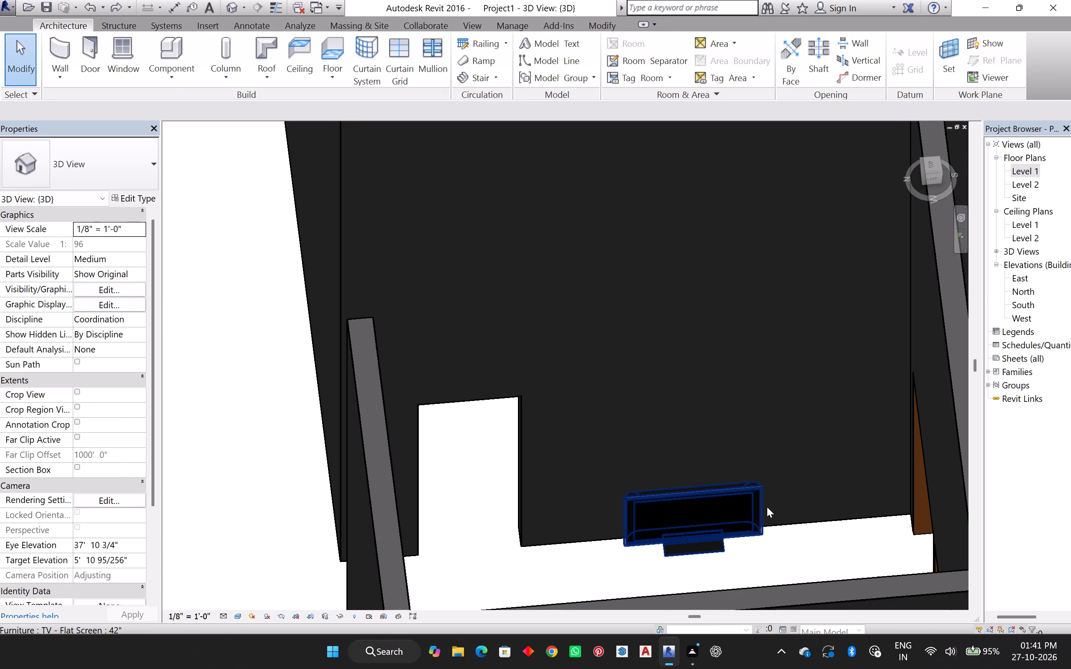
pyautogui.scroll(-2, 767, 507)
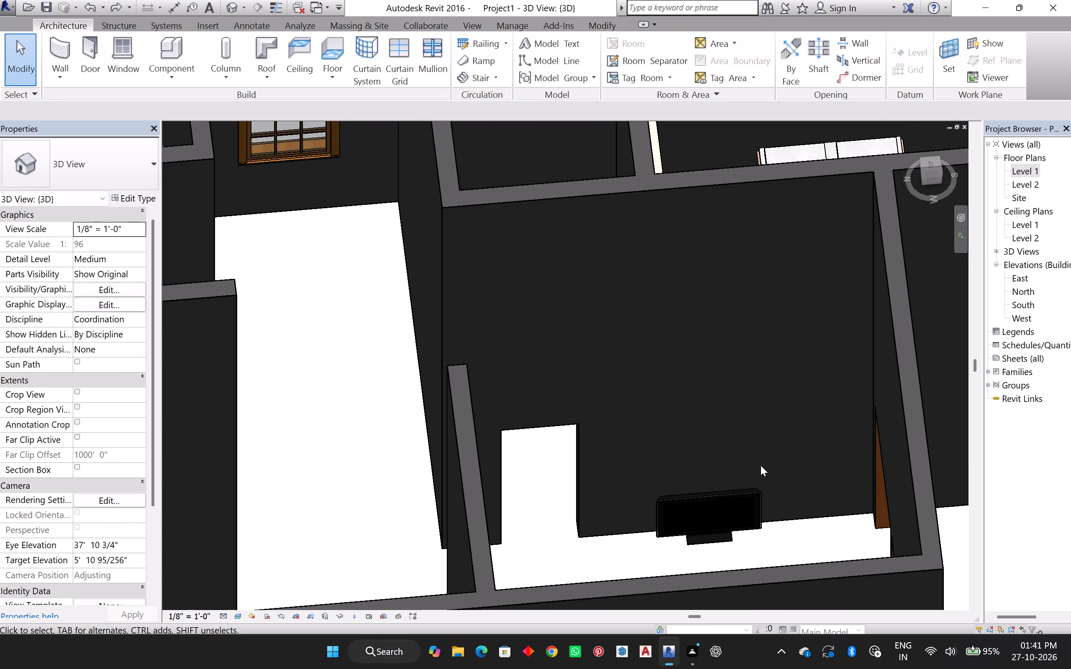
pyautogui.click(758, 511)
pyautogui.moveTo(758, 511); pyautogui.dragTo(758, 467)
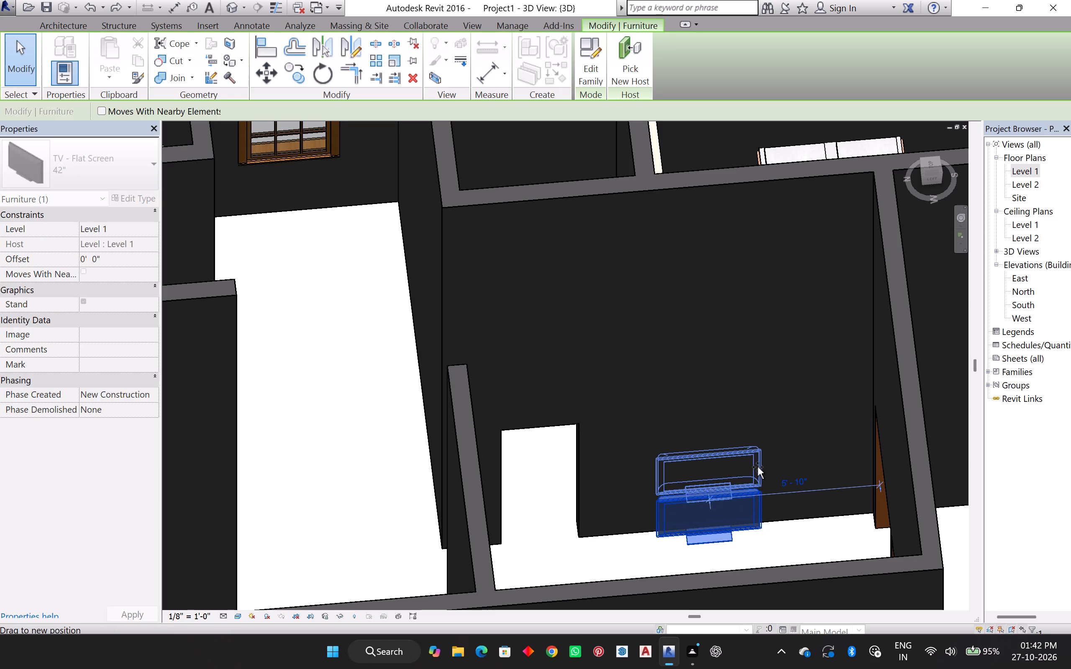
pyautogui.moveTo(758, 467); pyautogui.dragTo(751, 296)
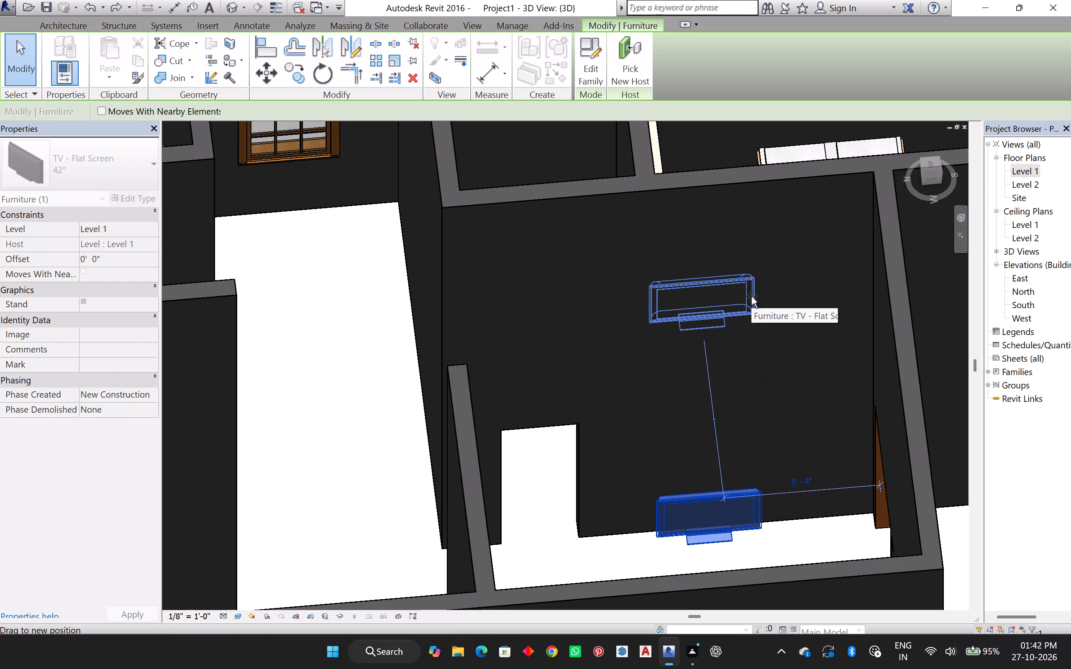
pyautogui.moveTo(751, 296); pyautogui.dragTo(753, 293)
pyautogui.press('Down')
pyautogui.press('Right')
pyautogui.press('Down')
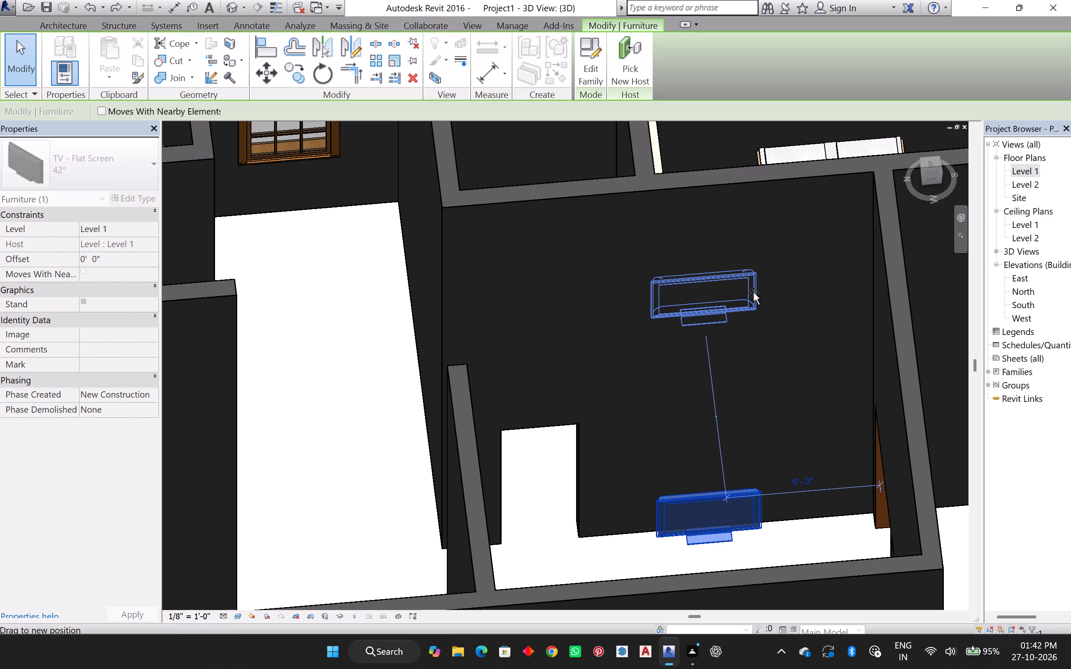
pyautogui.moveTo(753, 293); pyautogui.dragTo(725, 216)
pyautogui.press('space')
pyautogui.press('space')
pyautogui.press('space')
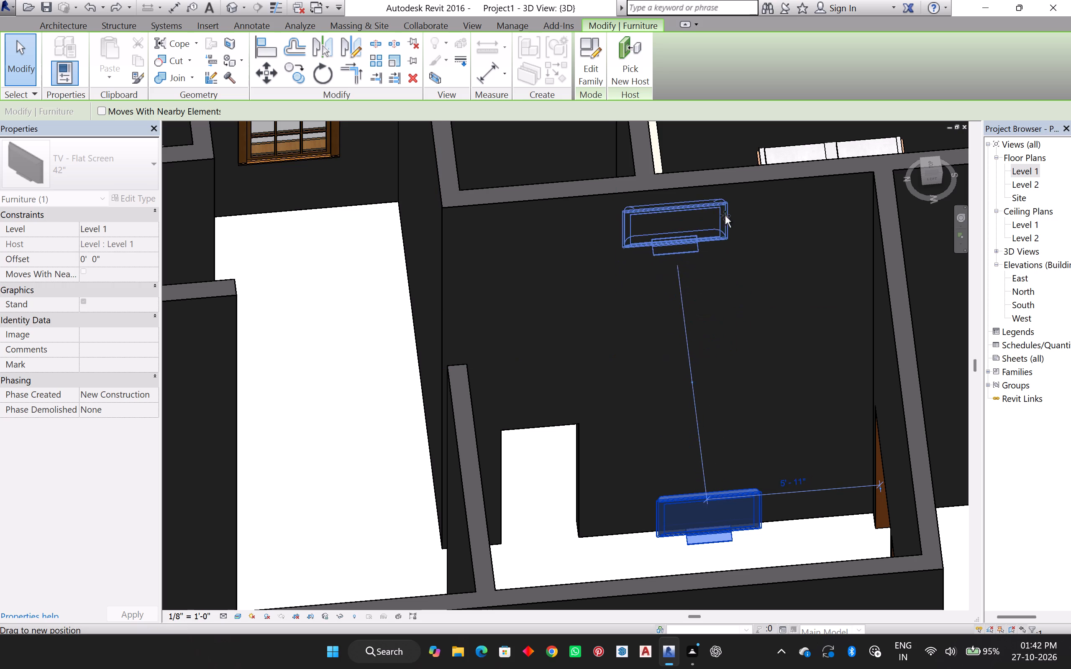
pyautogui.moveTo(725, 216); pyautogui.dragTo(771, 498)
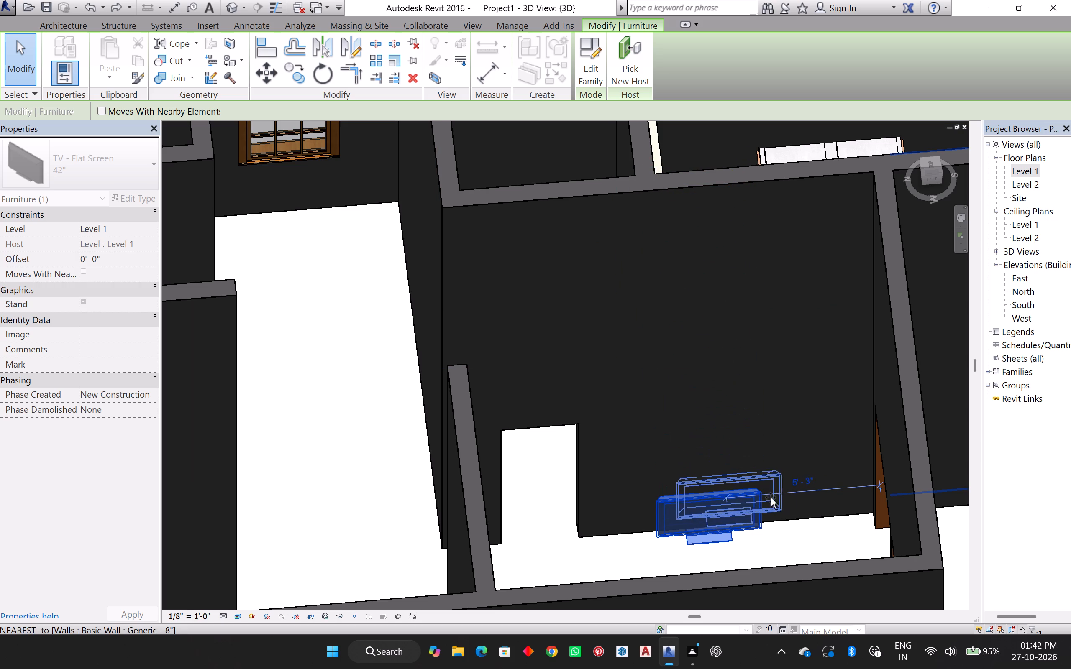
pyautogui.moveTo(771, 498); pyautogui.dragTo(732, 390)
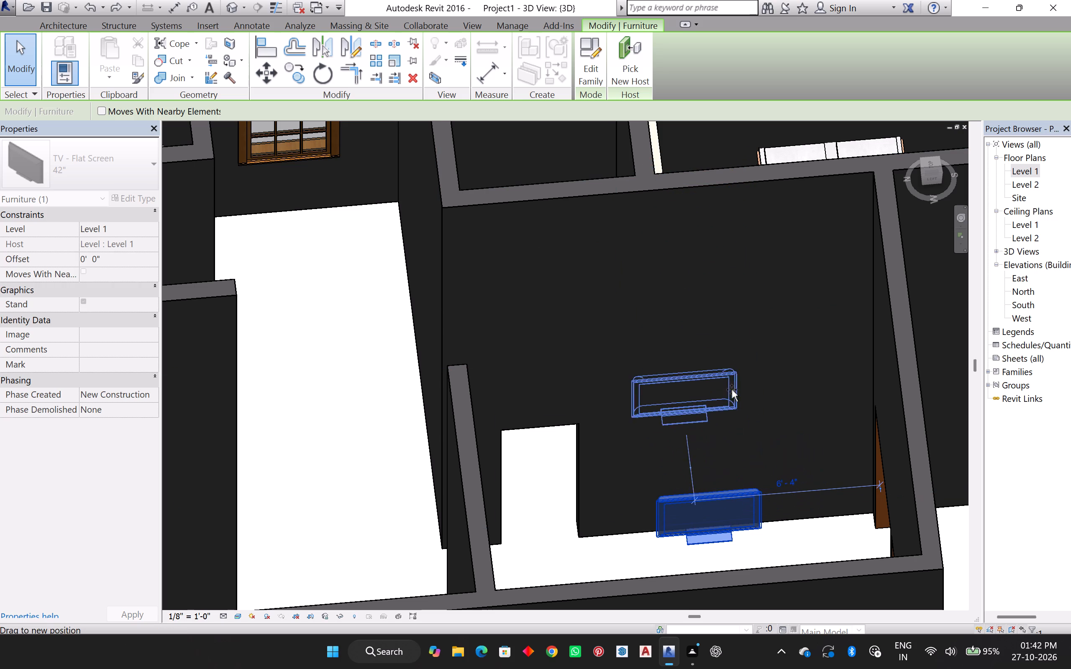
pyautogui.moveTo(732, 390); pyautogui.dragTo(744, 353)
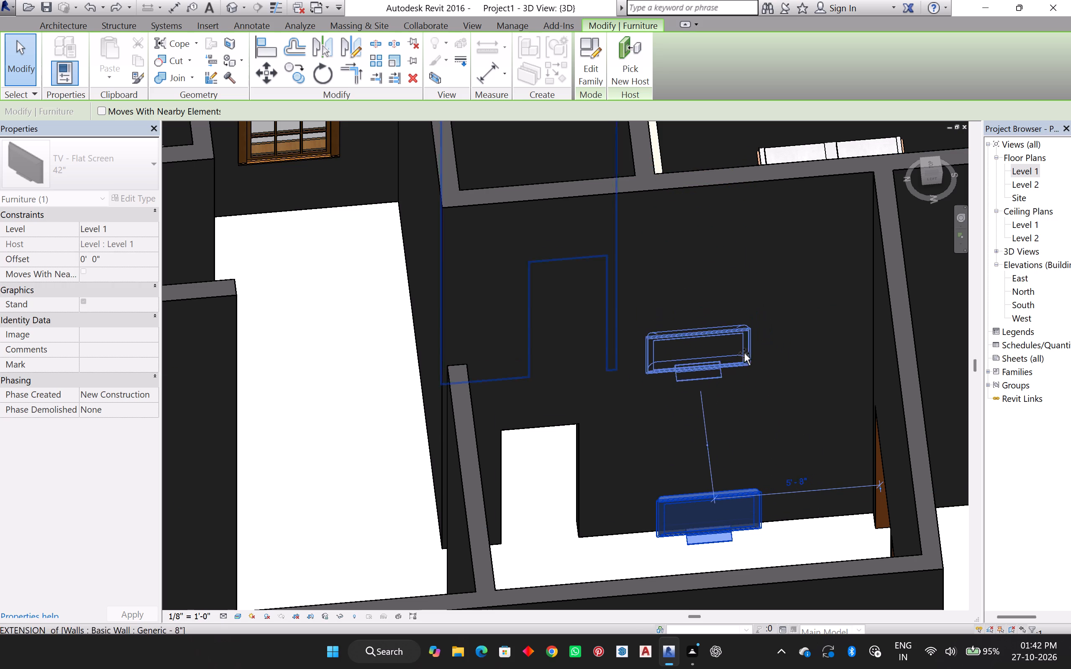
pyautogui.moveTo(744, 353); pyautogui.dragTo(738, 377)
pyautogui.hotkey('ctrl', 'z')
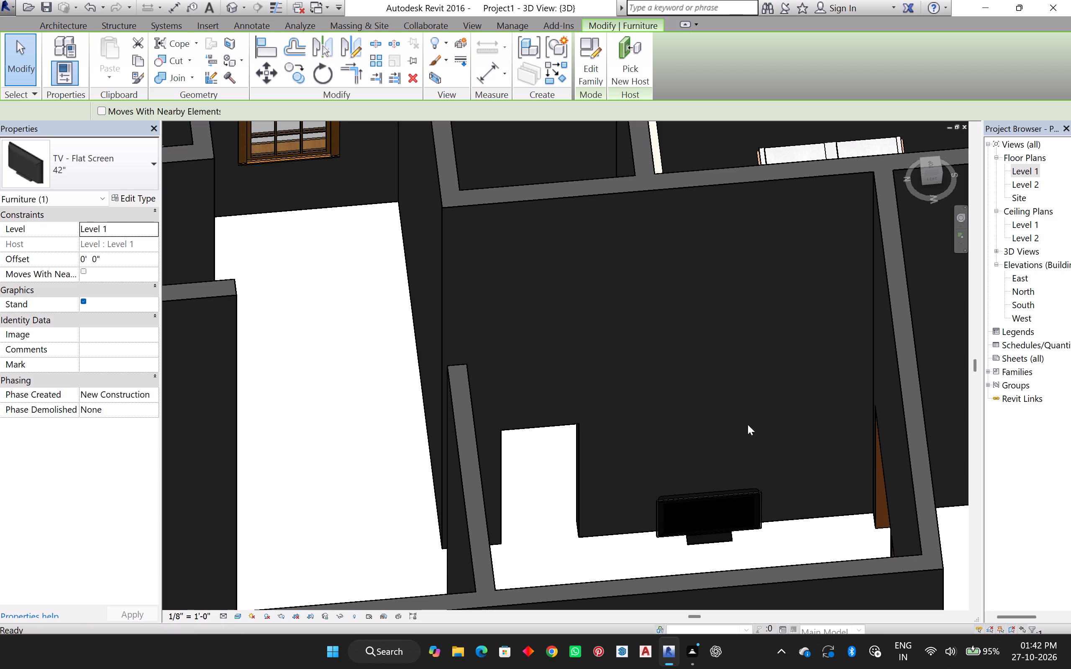
# Examine the 42" TV's base and stand up close, including how they sit against the east wall and floor.
pyautogui.moveTo(637, 545); pyautogui.dragTo(616, 528, button='middle')
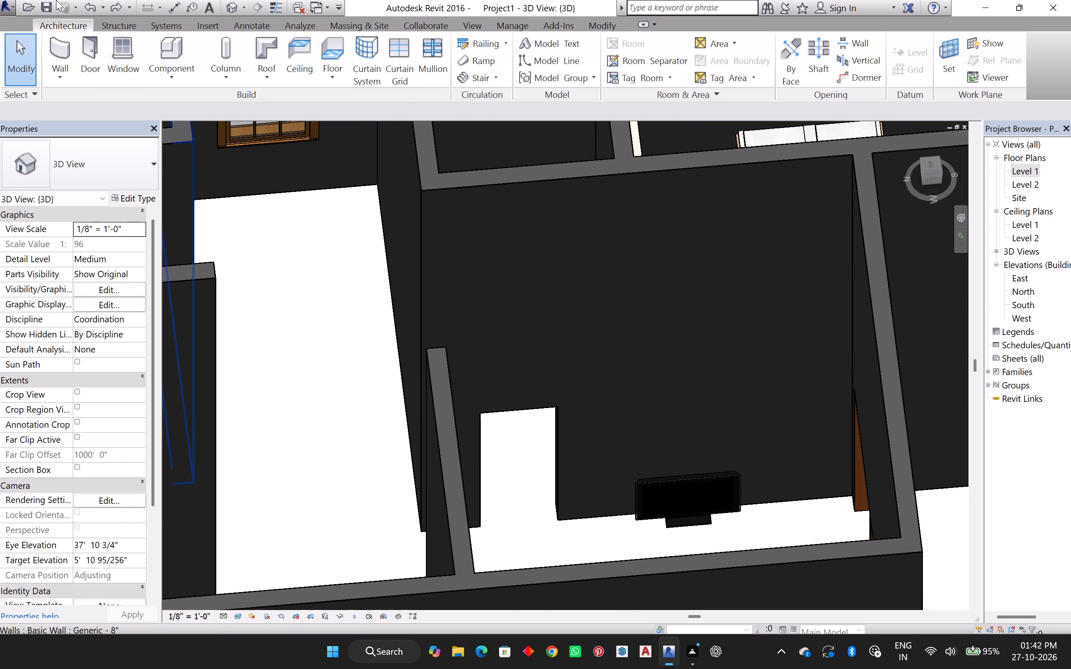
pyautogui.click(734, 497)
pyautogui.scroll(9, 705, 533)
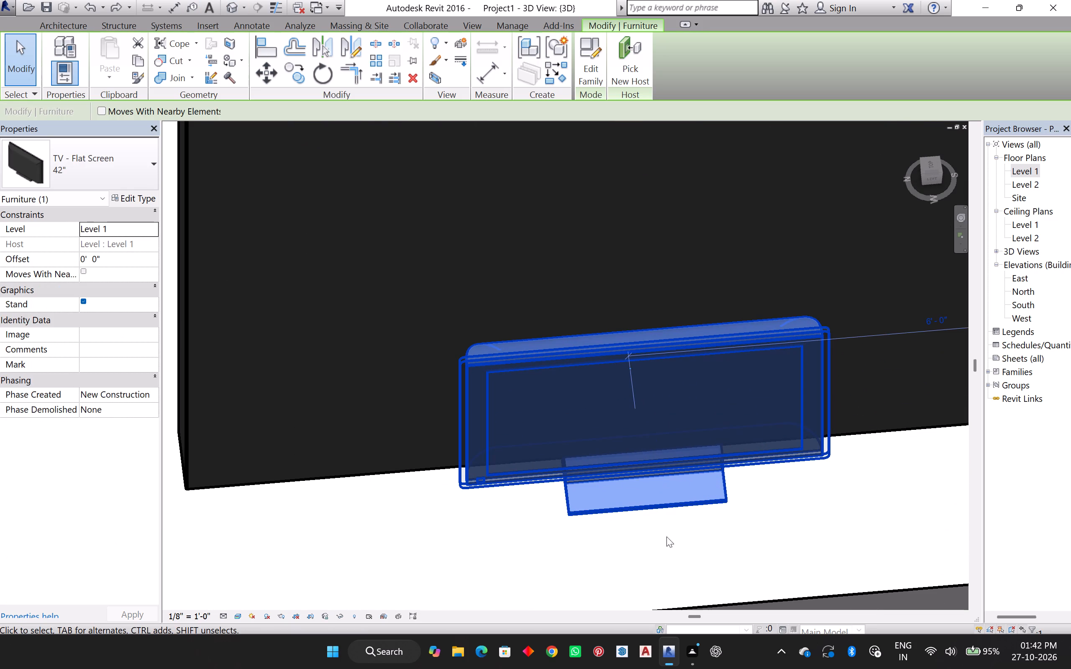
pyautogui.scroll(7, 628, 524)
pyautogui.scroll(-1, 628, 524)
pyautogui.scroll(2, 628, 523)
pyautogui.scroll(-2, 631, 520)
pyautogui.scroll(3, 633, 519)
pyautogui.moveTo(630, 520); pyautogui.dragTo(630, 561, button='middle')
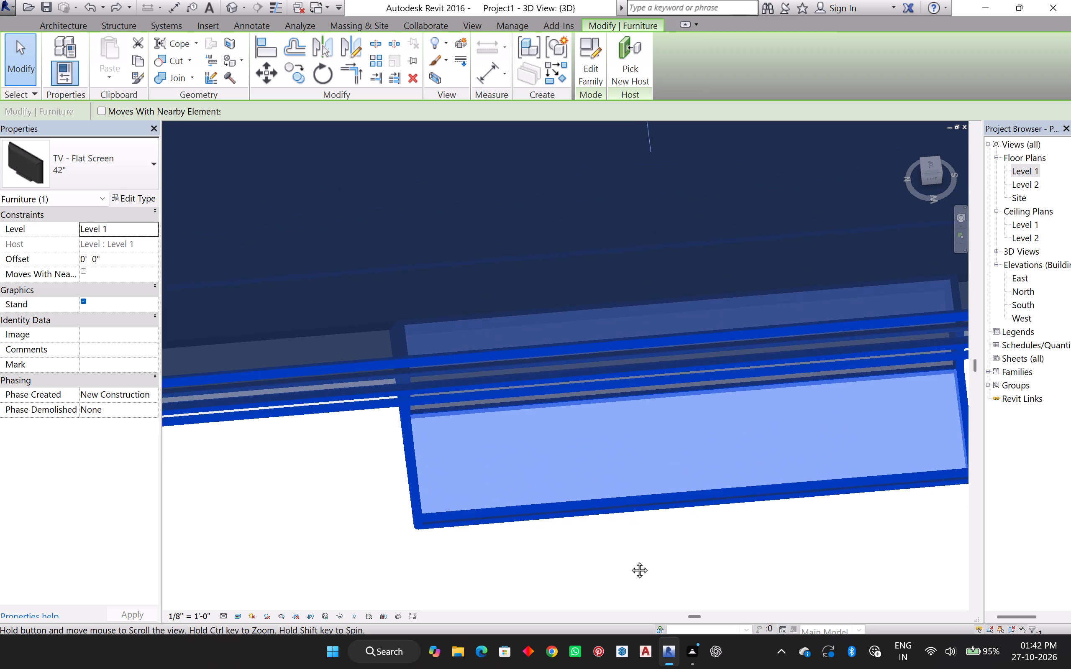
pyautogui.moveTo(630, 561); pyautogui.dragTo(630, 587, button='middle')
pyautogui.keyDown('shift'); pyautogui.moveTo(625, 592); pyautogui.dragTo(637, 585, button='middle'); pyautogui.keyUp('shift')
pyautogui.keyDown('shift'); pyautogui.scroll(1, 636, 584); pyautogui.keyUp('shift')
pyautogui.scroll(2, 584, 381)
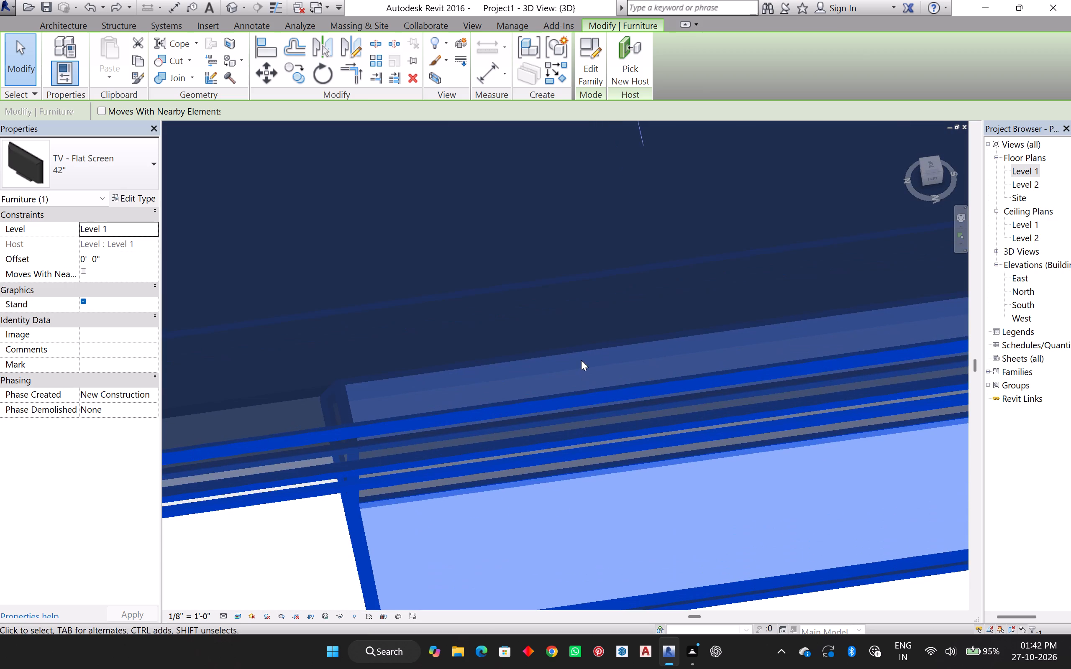
pyautogui.keyDown('shift'); pyautogui.moveTo(579, 376); pyautogui.dragTo(568, 368, button='middle'); pyautogui.keyUp('shift')
pyautogui.keyDown('shift'); pyautogui.middleClick(567, 366); pyautogui.keyUp('shift')
pyautogui.scroll(6, 553, 306)
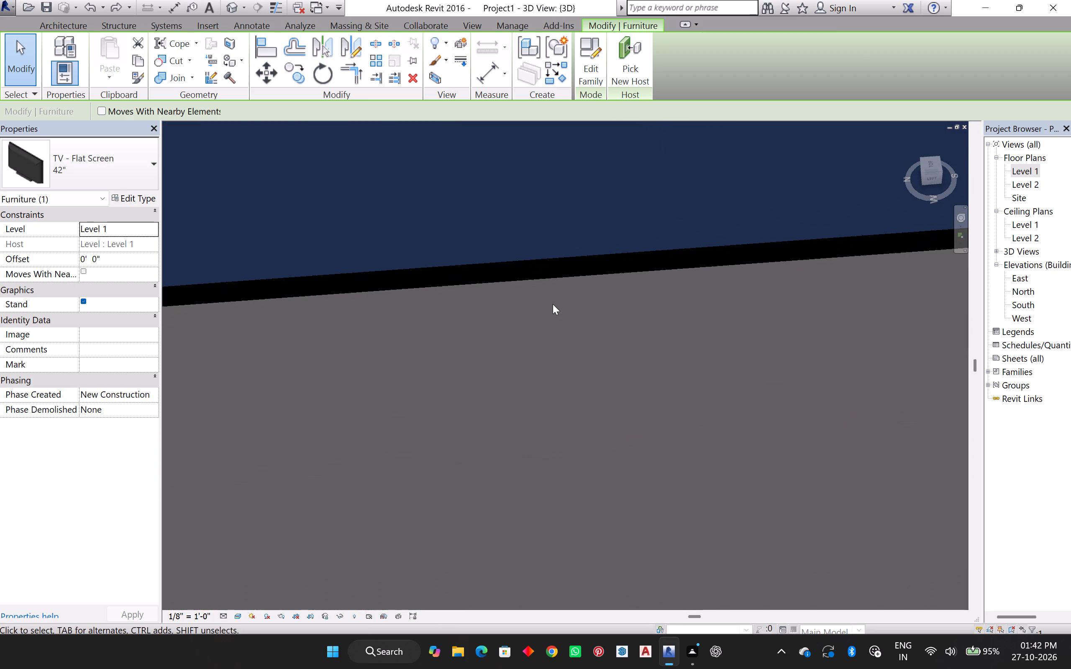
pyautogui.keyDown('shift'); pyautogui.moveTo(555, 308); pyautogui.dragTo(556, 371, button='middle'); pyautogui.keyUp('shift')
pyautogui.scroll(5, 562, 346)
pyautogui.moveTo(562, 356); pyautogui.dragTo(570, 327, button='middle')
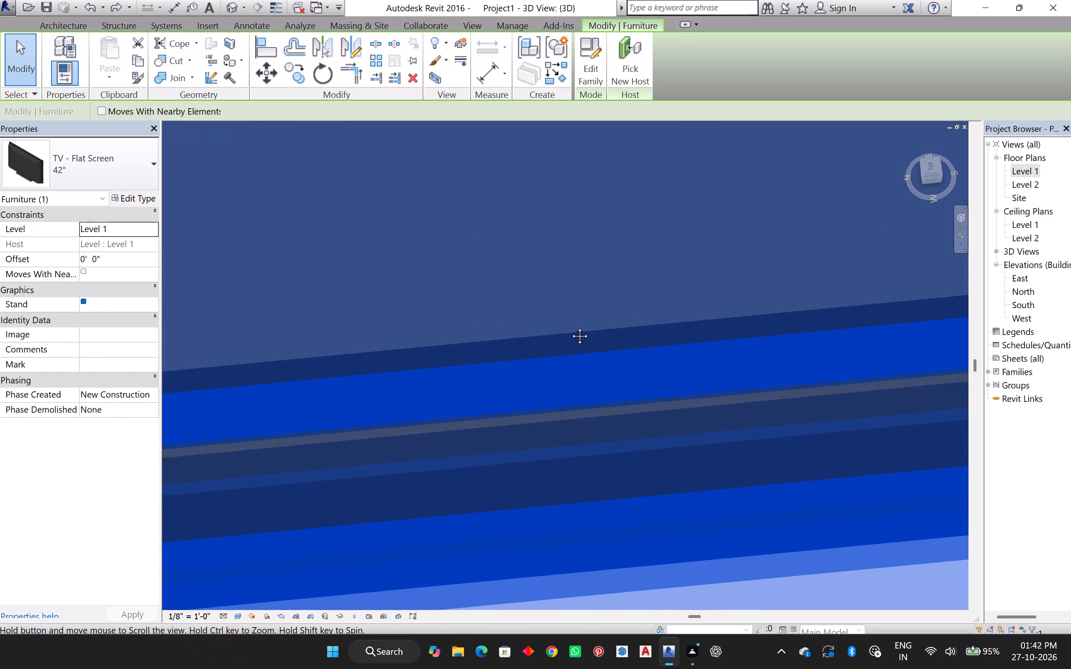
pyautogui.moveTo(570, 327); pyautogui.dragTo(573, 319, button='middle')
pyautogui.keyDown('shift'); pyautogui.moveTo(562, 363); pyautogui.dragTo(579, 294, button='middle'); pyautogui.keyUp('shift')
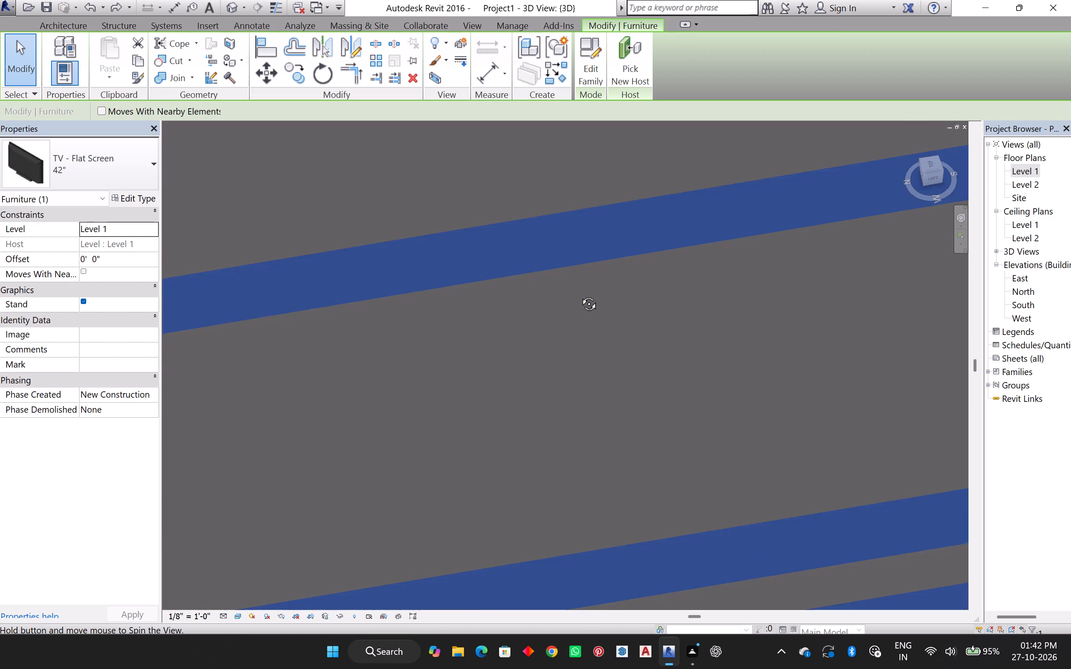
pyautogui.keyDown('shift'); pyautogui.moveTo(579, 294); pyautogui.dragTo(579, 426, button='middle'); pyautogui.keyUp('shift')
pyautogui.keyDown('shift'); pyautogui.middleClick(579, 426); pyautogui.keyUp('shift')
pyautogui.scroll(-15, 586, 408)
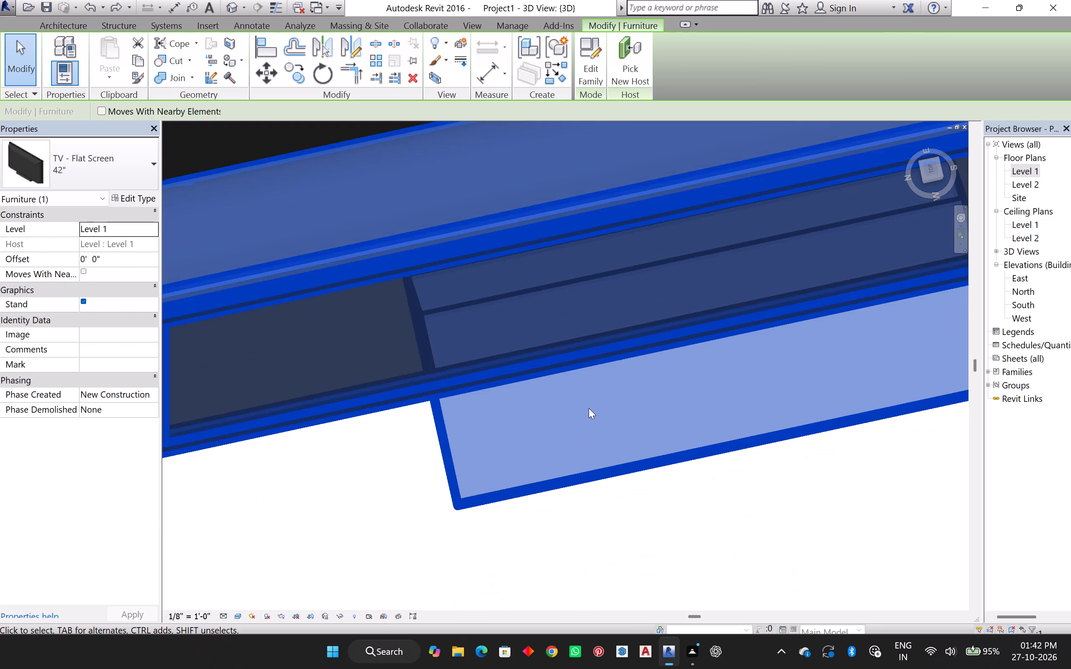
pyautogui.scroll(-10, 589, 408)
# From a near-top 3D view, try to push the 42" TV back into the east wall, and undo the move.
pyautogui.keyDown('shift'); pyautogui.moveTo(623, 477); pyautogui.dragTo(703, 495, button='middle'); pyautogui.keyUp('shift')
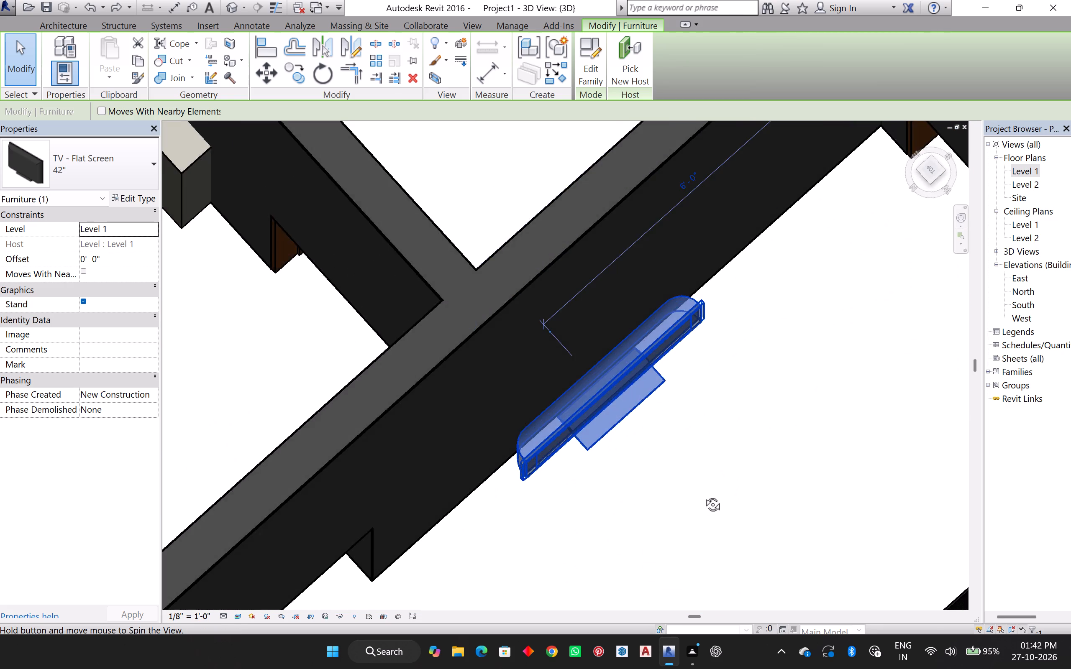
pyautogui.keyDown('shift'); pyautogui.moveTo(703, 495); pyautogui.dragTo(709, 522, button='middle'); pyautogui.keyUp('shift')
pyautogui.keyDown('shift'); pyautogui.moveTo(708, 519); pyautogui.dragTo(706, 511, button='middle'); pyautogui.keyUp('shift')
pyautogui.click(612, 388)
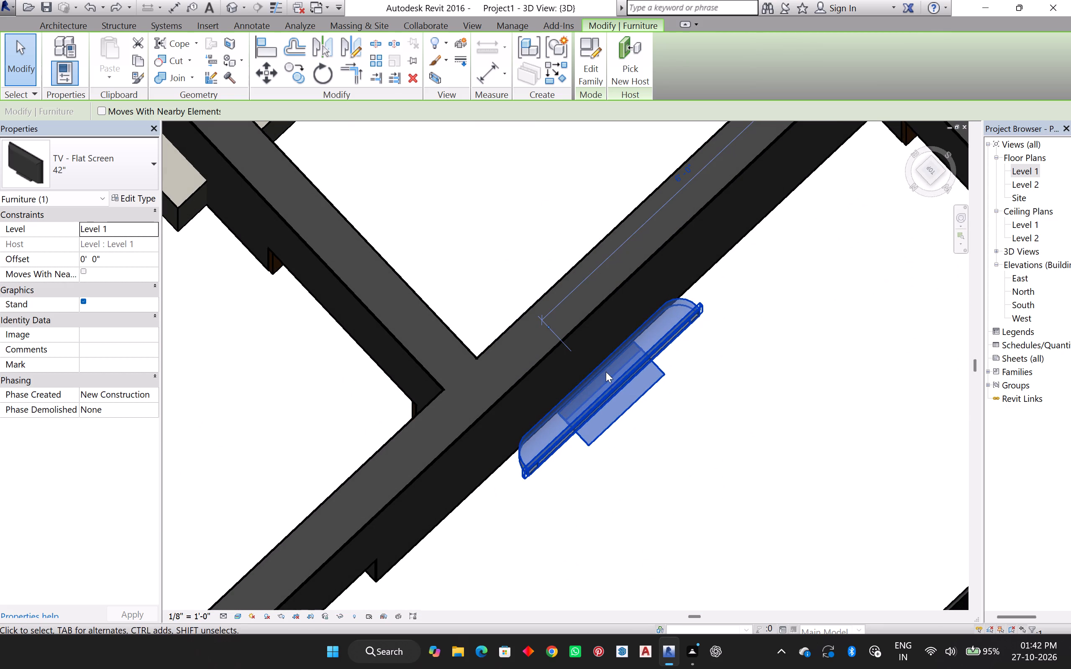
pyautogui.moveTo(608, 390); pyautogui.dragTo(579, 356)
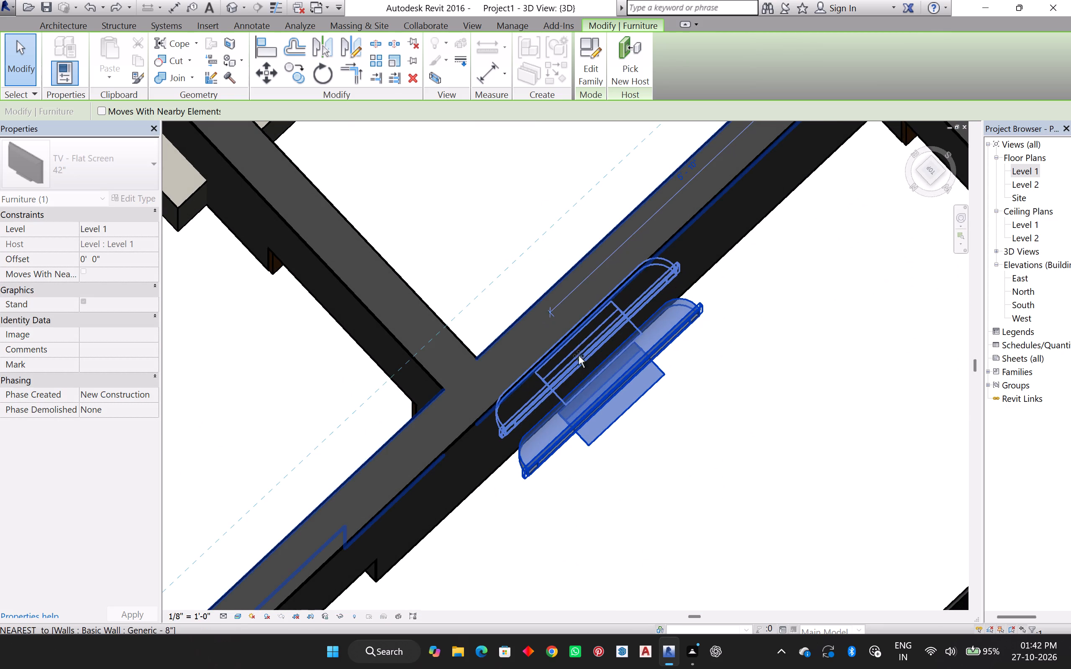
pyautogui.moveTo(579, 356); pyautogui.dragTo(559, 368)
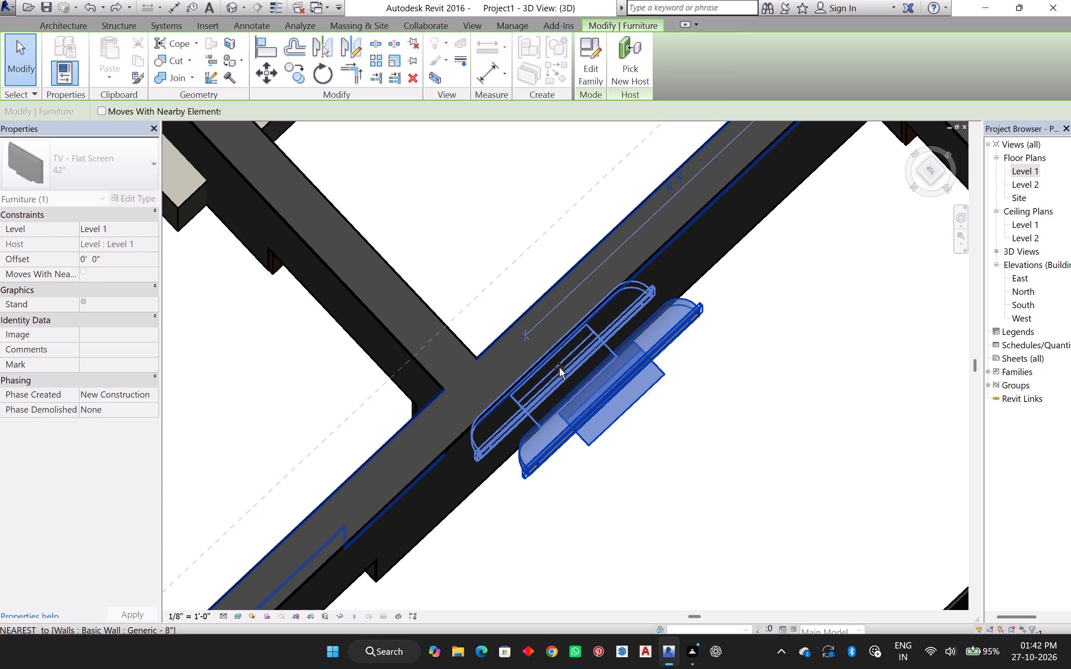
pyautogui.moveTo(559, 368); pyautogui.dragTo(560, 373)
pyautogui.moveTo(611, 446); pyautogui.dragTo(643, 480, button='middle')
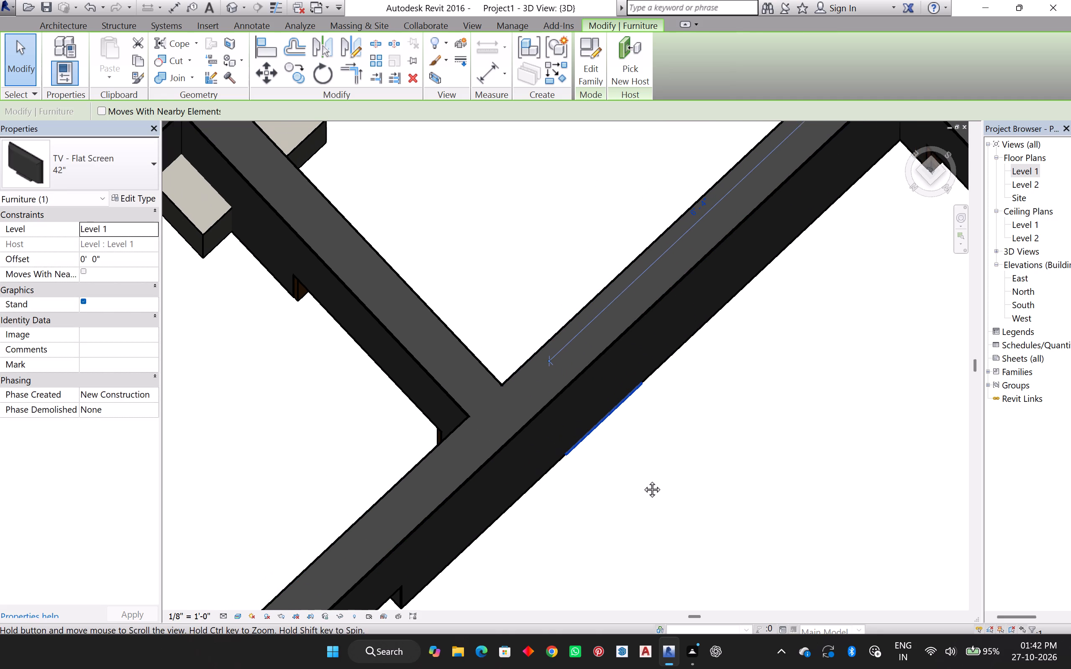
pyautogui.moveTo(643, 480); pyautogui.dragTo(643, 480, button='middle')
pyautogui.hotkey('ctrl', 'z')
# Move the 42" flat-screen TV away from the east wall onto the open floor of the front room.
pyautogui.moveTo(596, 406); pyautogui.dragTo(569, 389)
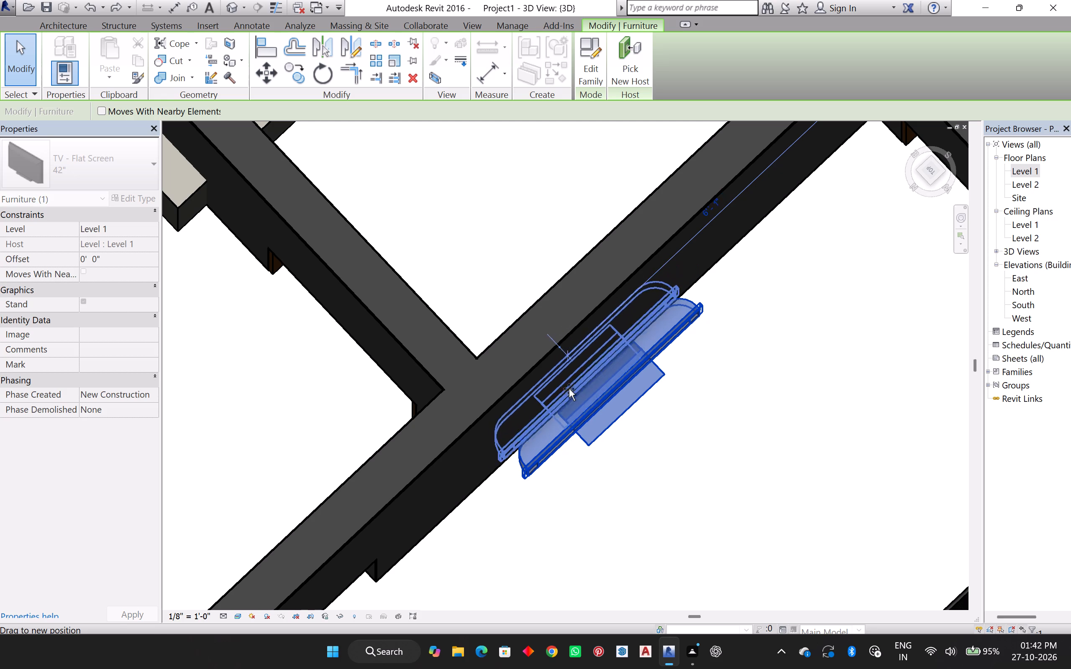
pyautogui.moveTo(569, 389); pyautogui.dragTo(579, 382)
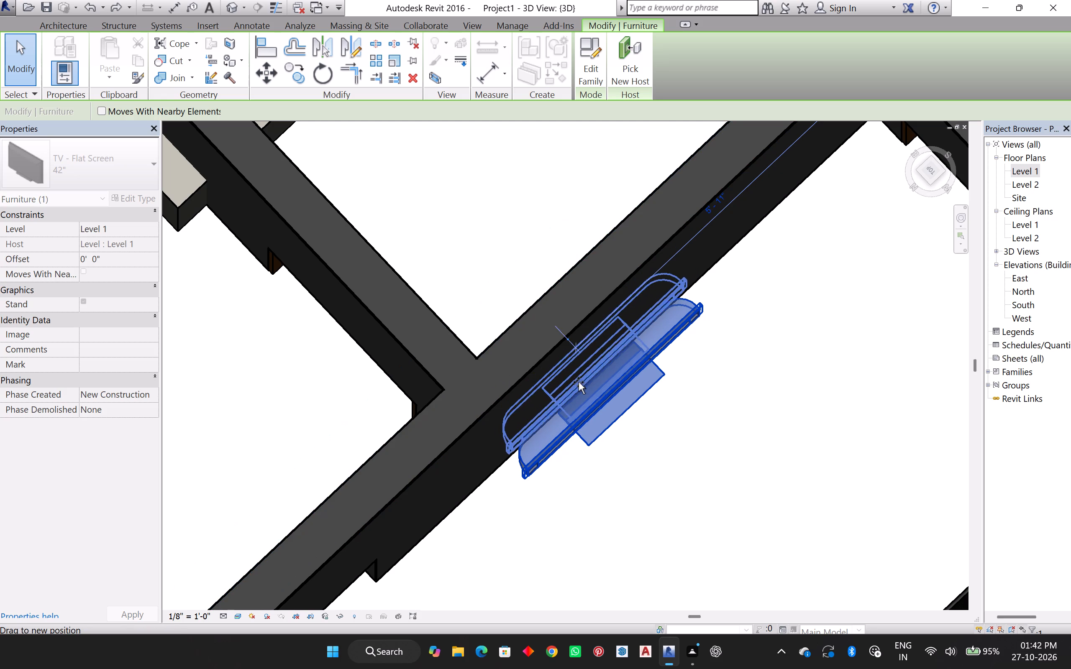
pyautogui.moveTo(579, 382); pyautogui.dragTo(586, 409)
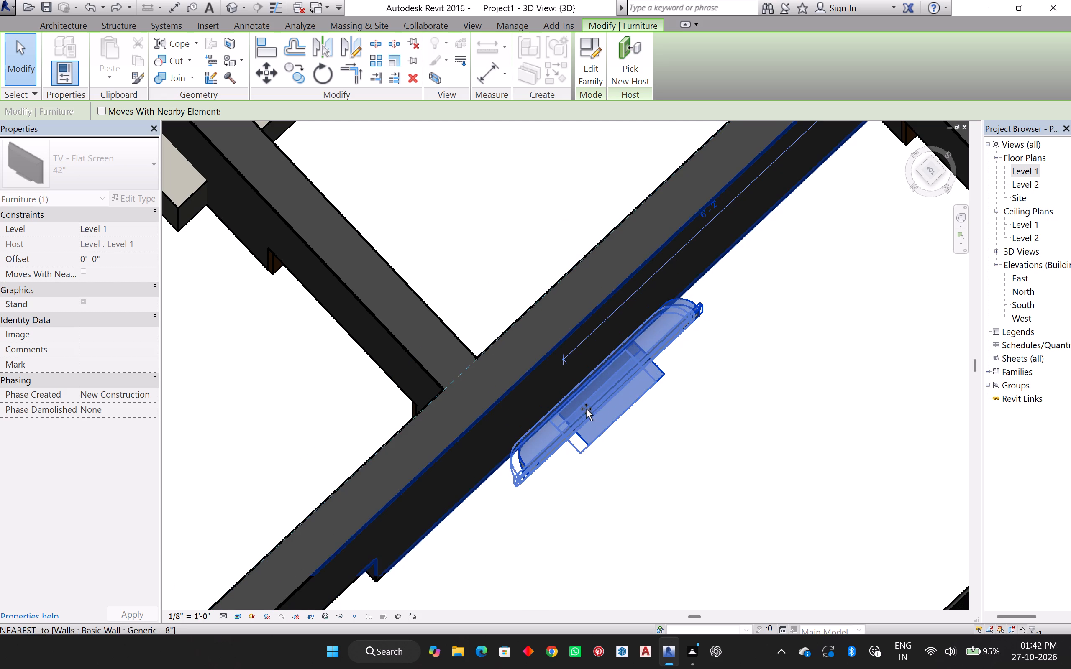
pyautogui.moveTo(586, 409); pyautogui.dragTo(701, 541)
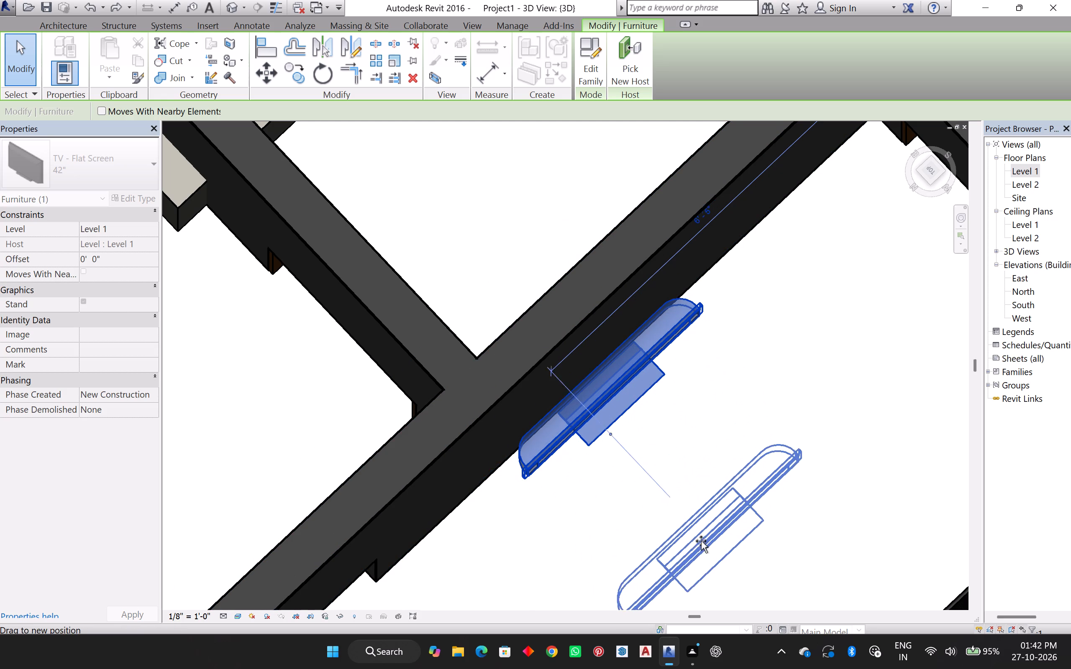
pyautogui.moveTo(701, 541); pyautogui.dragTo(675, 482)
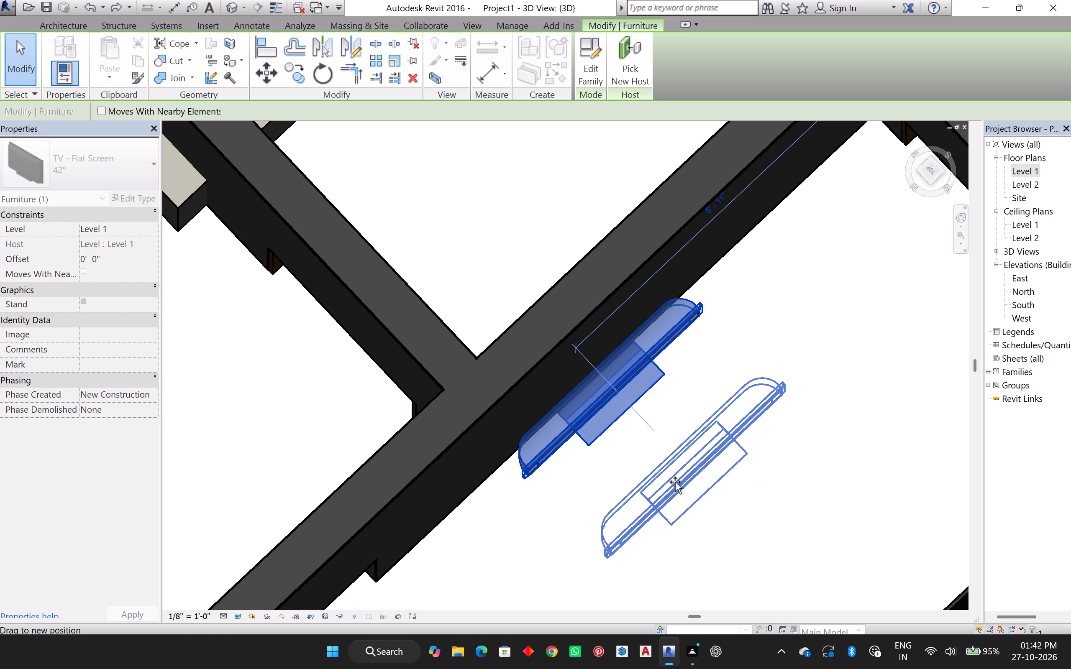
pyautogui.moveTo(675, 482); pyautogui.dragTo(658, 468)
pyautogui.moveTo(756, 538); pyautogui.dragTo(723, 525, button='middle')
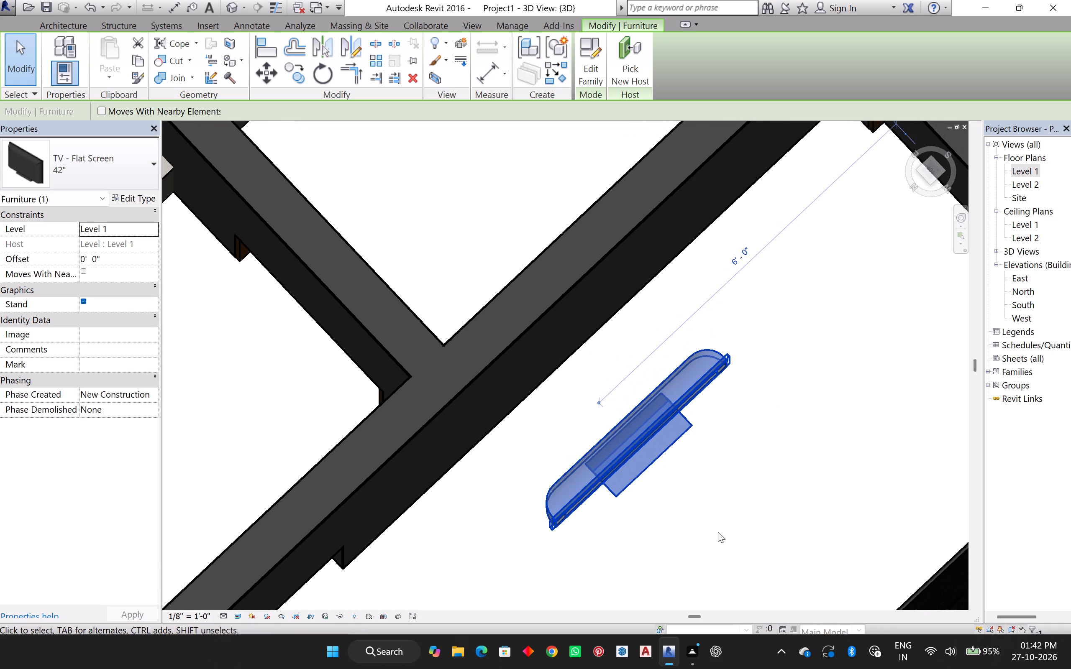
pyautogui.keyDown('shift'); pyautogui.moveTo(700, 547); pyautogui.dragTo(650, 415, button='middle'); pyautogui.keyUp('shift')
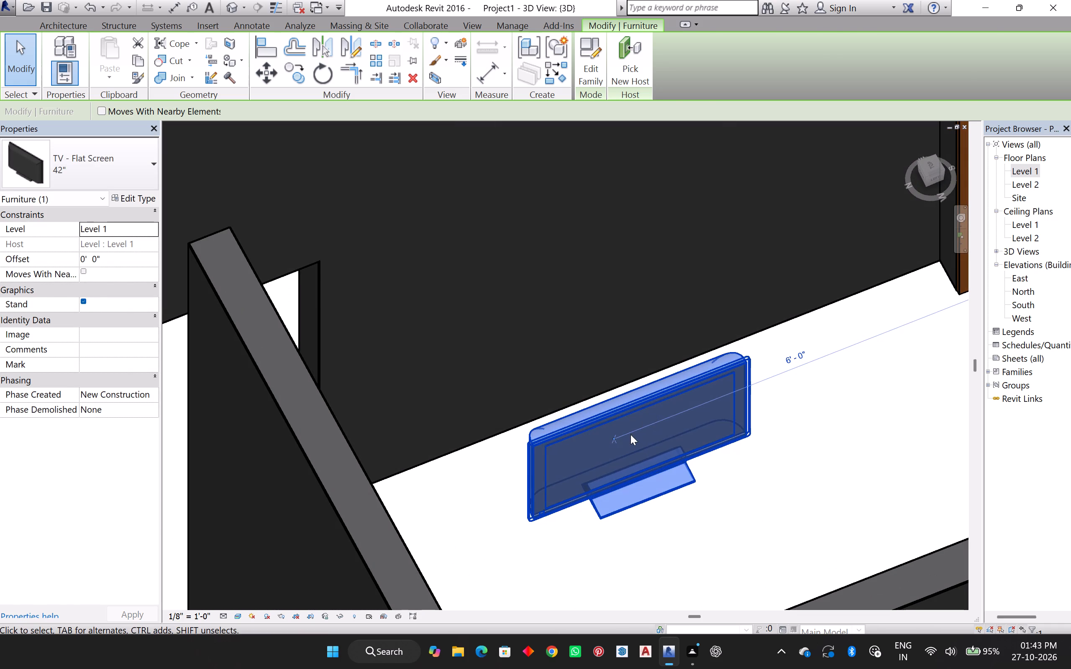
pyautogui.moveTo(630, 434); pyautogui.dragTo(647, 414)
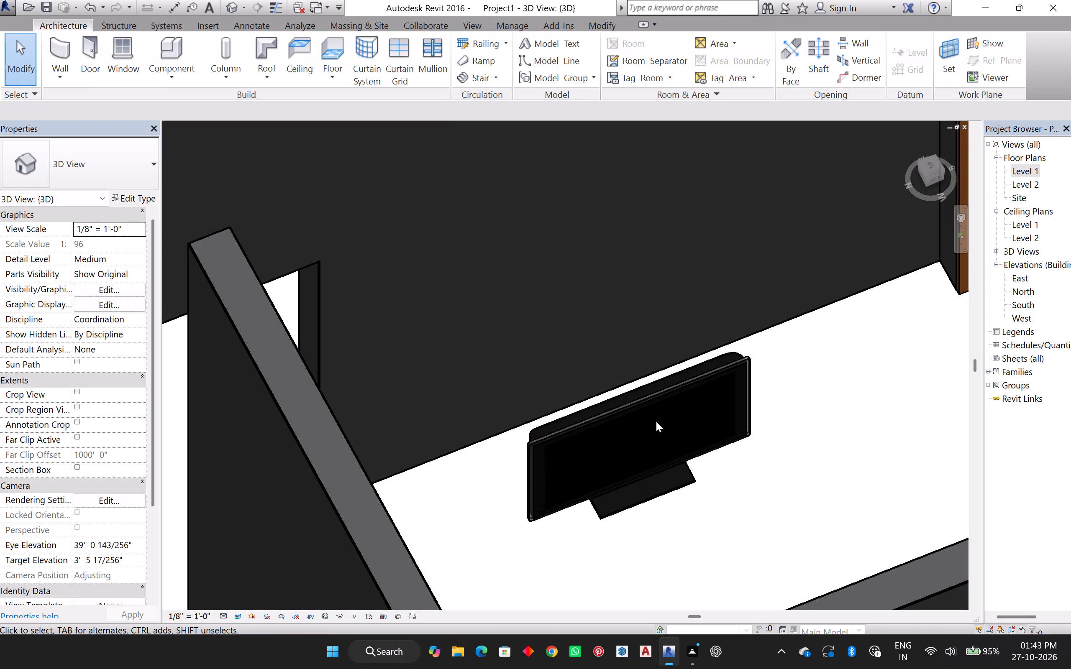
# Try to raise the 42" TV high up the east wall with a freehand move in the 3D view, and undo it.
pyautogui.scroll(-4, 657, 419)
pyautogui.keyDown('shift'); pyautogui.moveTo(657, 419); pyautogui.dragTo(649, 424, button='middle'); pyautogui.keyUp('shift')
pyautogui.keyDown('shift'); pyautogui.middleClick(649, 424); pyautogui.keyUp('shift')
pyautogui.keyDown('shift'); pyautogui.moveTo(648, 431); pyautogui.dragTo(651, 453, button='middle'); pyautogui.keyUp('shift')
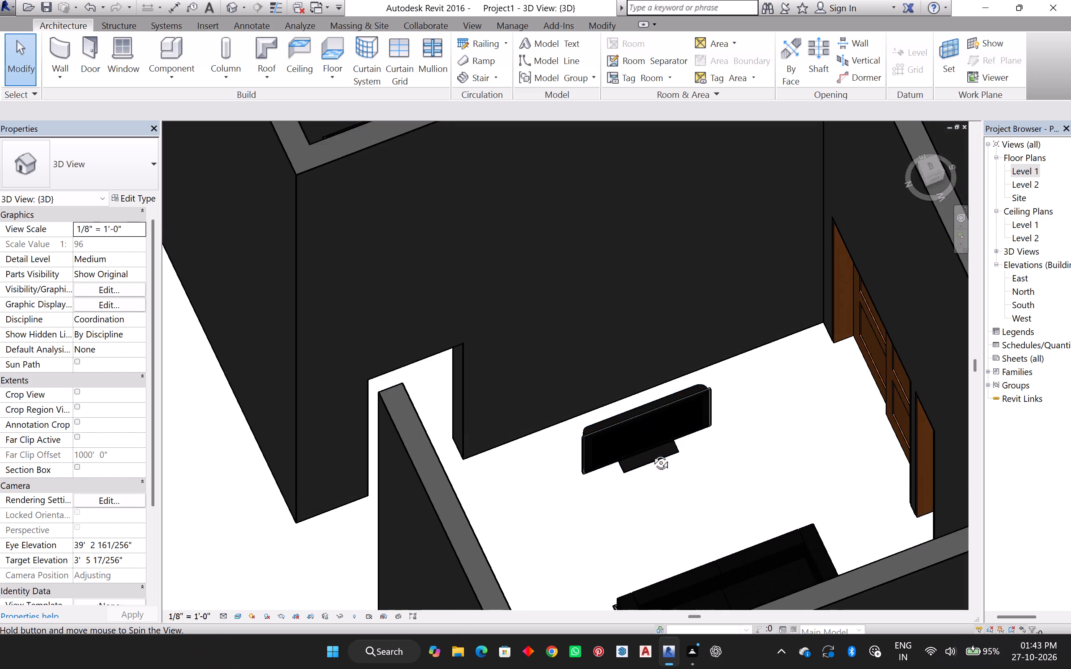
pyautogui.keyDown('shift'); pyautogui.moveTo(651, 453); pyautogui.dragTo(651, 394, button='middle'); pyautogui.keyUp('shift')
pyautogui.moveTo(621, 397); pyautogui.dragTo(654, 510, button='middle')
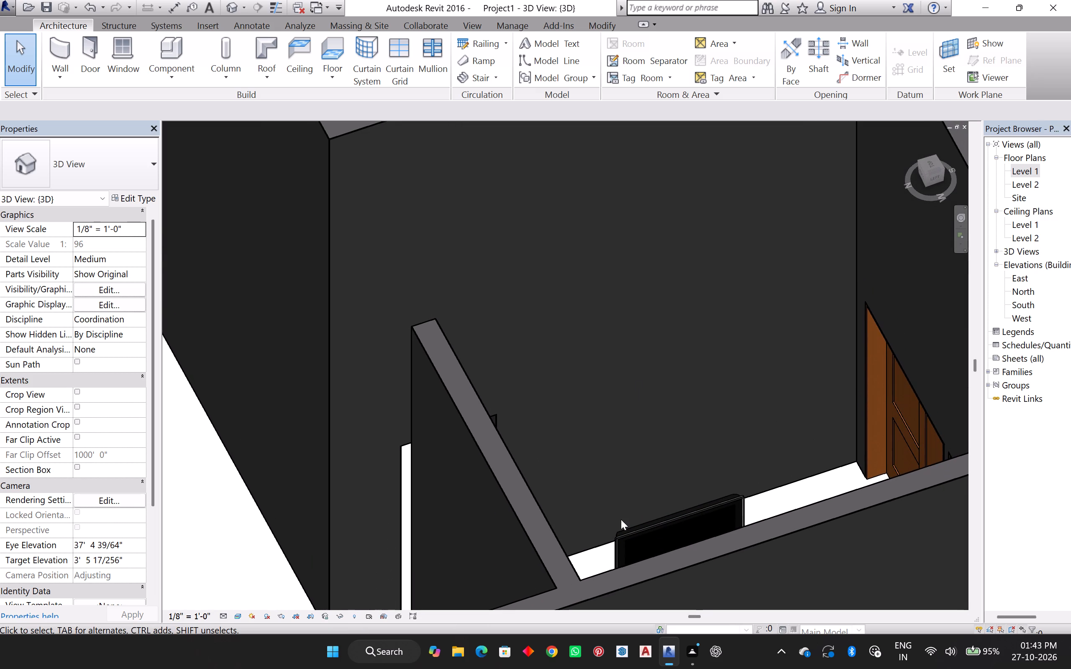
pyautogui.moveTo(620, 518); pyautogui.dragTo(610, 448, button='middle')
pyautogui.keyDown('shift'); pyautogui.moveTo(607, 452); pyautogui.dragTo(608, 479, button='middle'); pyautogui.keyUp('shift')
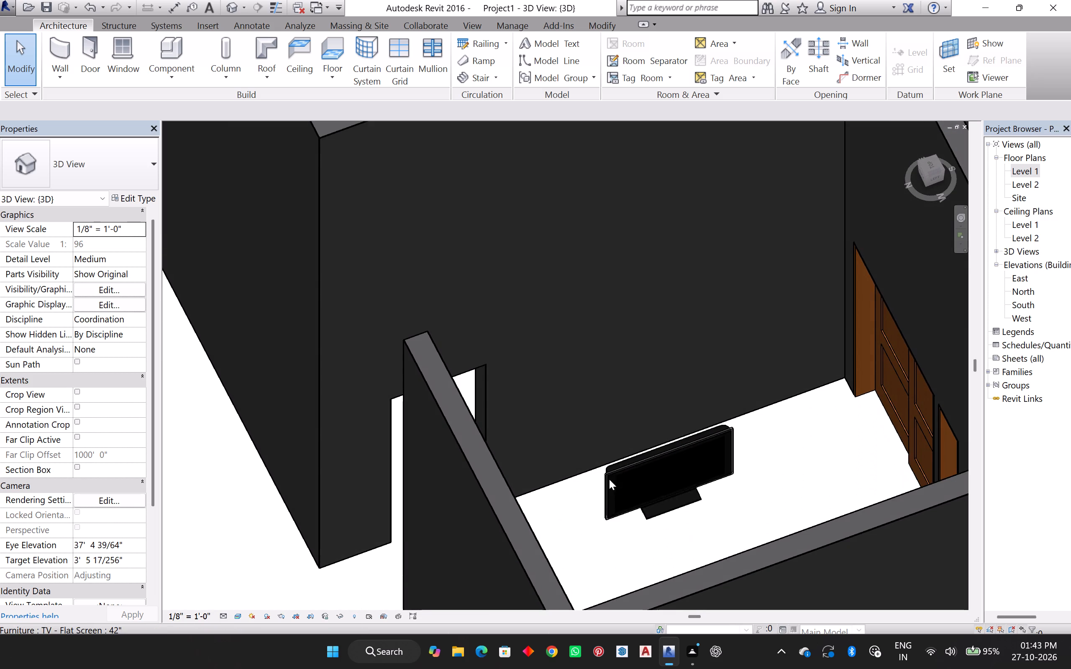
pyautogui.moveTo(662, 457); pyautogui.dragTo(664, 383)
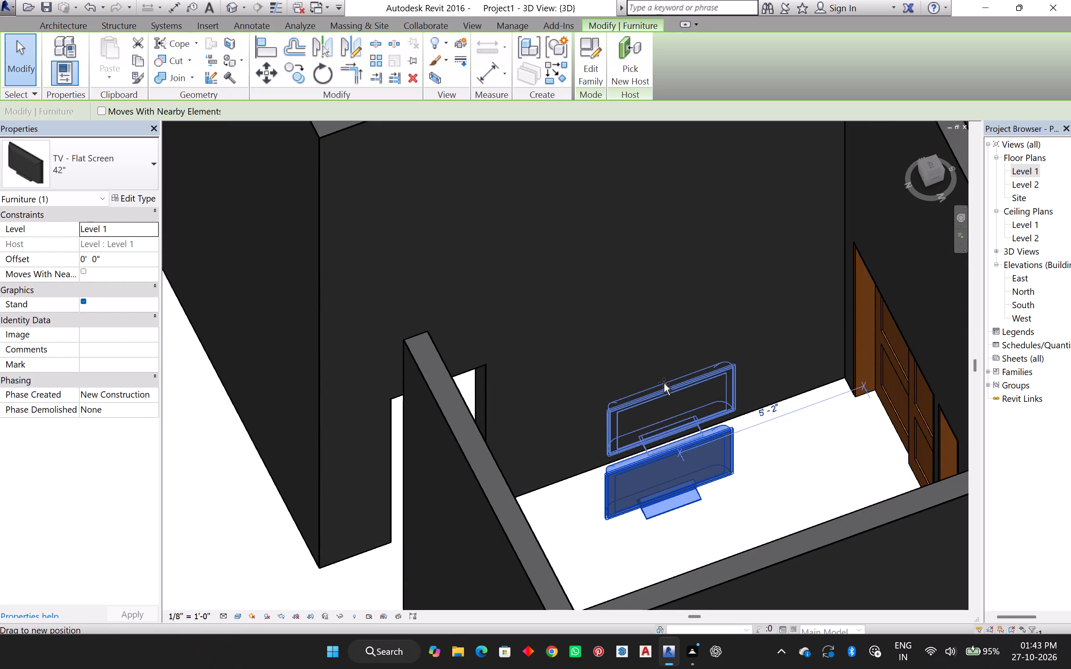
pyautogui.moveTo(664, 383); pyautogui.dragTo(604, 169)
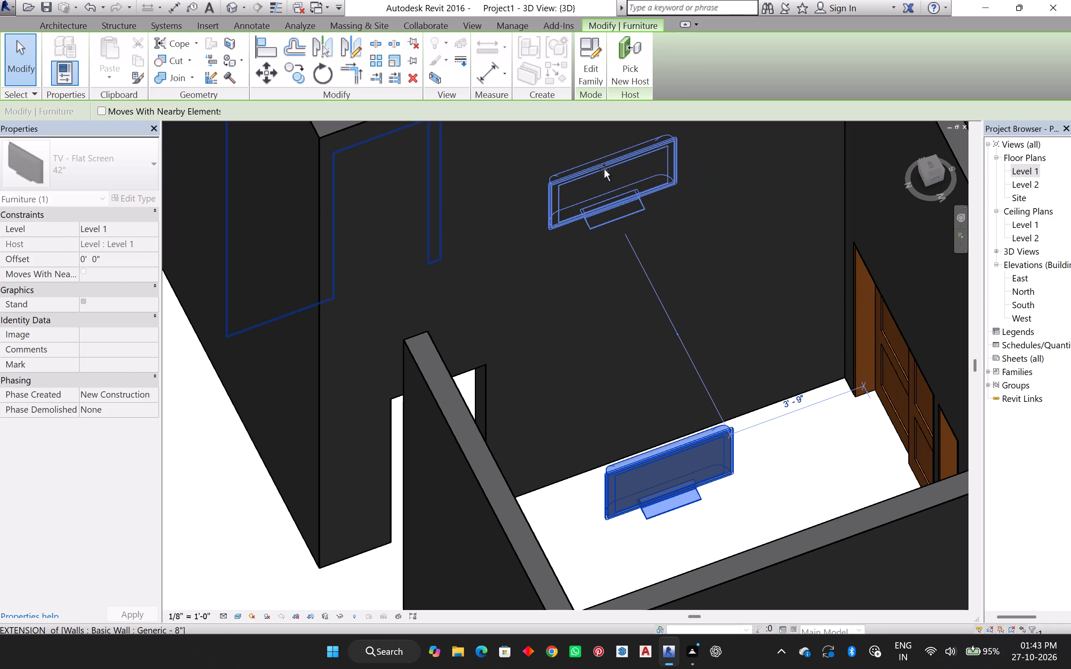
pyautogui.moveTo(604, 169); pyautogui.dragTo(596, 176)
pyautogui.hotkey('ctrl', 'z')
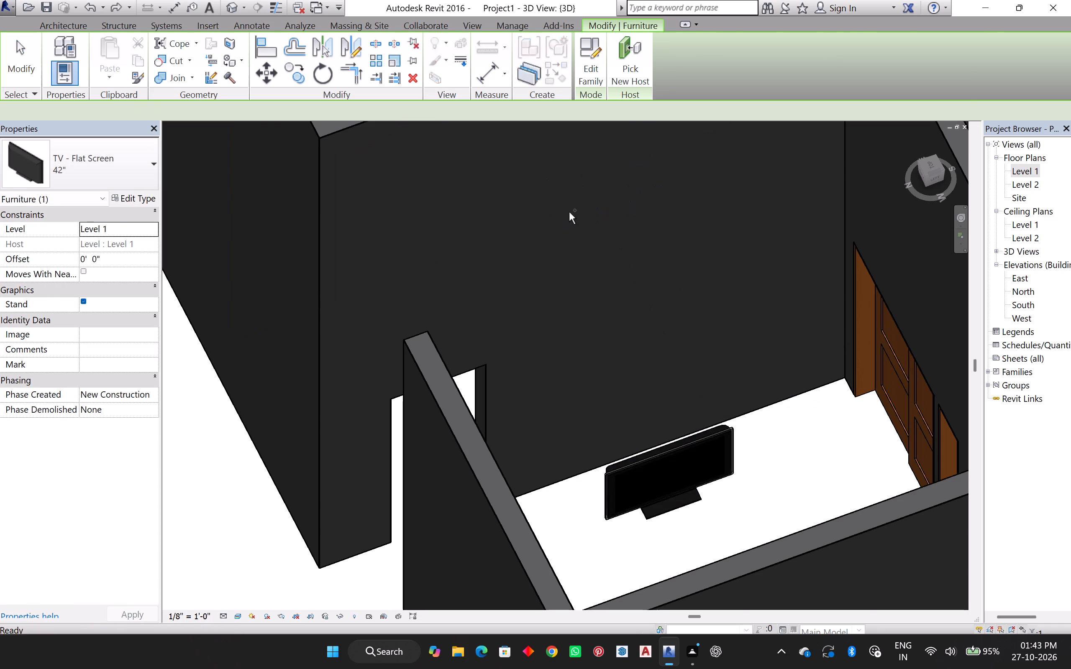
# Undo the front room TV's earlier edits, including its move off the east wall and its change to the 42" type.
pyautogui.hotkey('ctrl', 'z')
pyautogui.keyDown('ctrl'); pyautogui.scroll(-4, 651, 436); pyautogui.keyUp('ctrl')
pyautogui.hotkey('ctrl', 'z')
pyautogui.hotkey('ctrl', 'z')
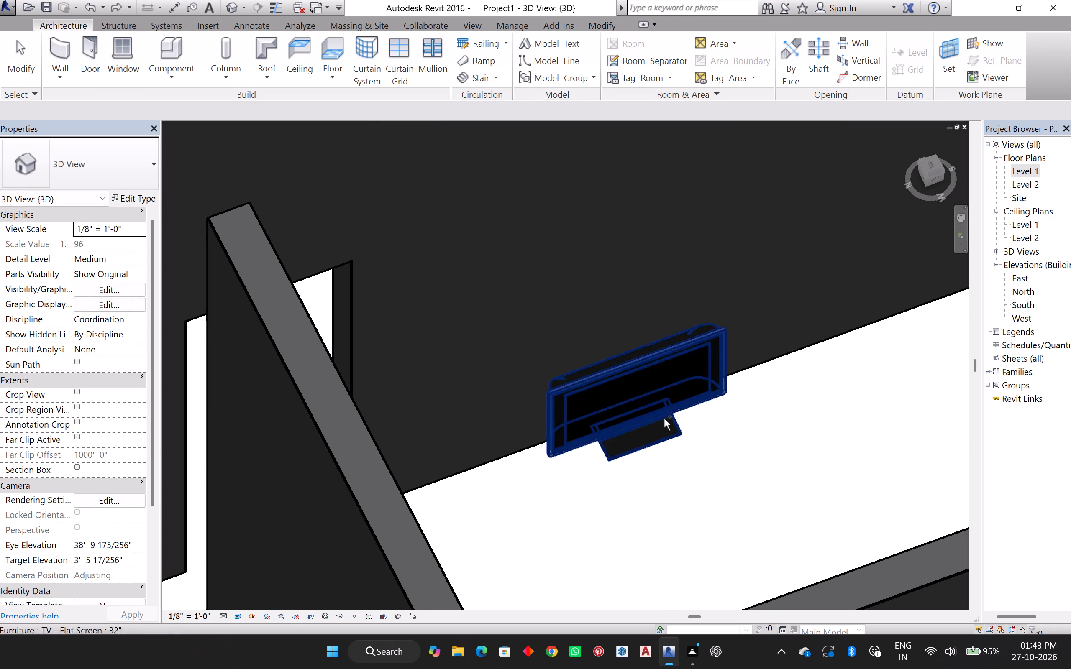
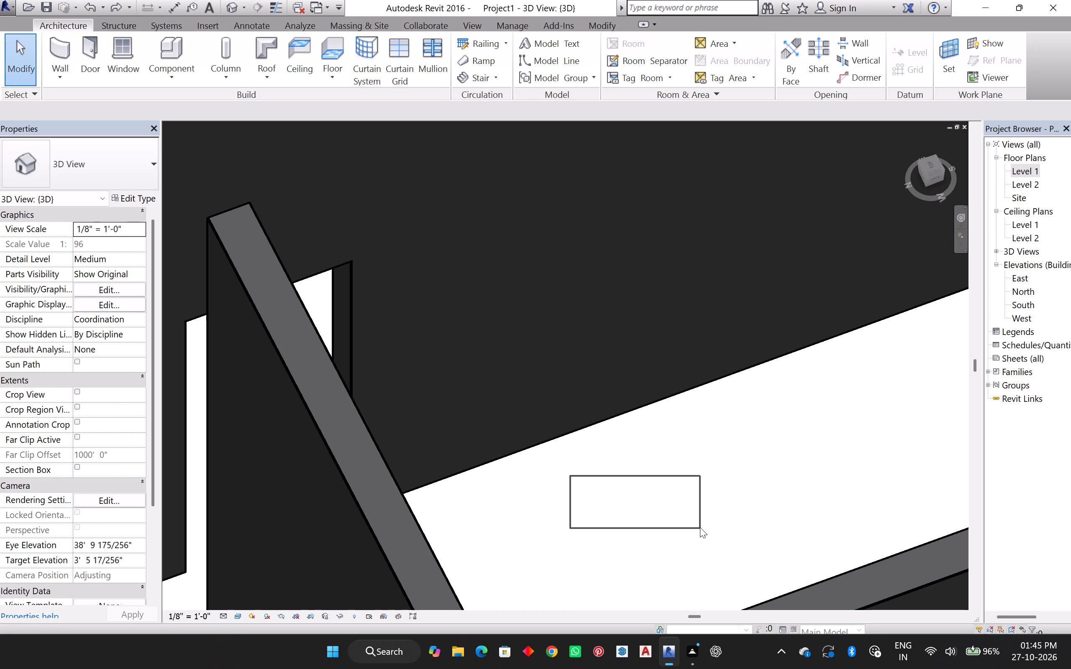
# Examine the front room from above in the 3D view, from its walls to the sofas and coffee table.
pyautogui.press('Escape')
pyautogui.scroll(-8, 696, 412)
pyautogui.moveTo(693, 434); pyautogui.dragTo(697, 461, button='middle')
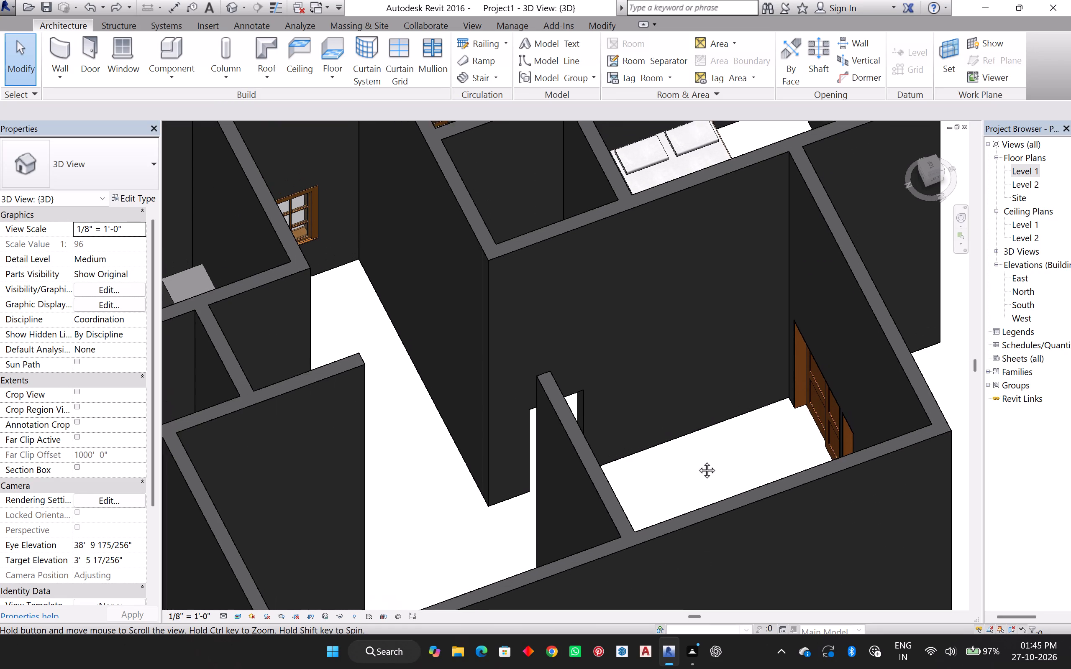
pyautogui.moveTo(697, 461); pyautogui.dragTo(651, 440, button='middle')
pyautogui.keyDown('shift'); pyautogui.moveTo(643, 453); pyautogui.dragTo(682, 541, button='middle'); pyautogui.keyUp('shift')
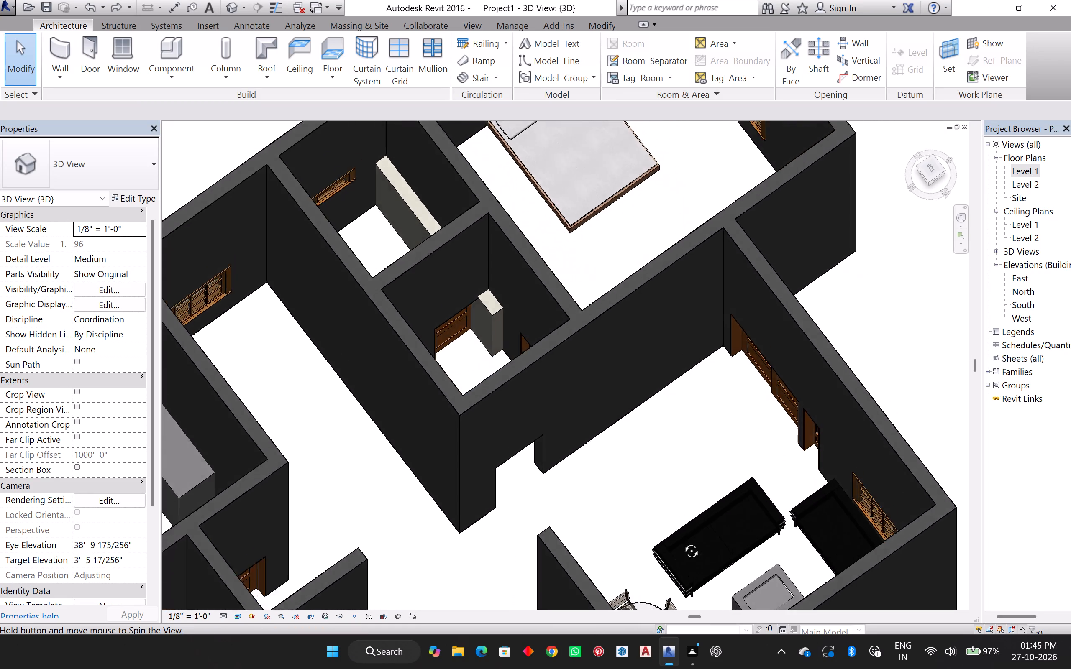
pyautogui.keyDown('shift'); pyautogui.moveTo(682, 541); pyautogui.dragTo(736, 544, button='middle'); pyautogui.keyUp('shift')
pyautogui.scroll(6, 751, 467)
pyautogui.keyDown('shift'); pyautogui.moveTo(758, 498); pyautogui.dragTo(711, 469, button='middle'); pyautogui.keyUp('shift')
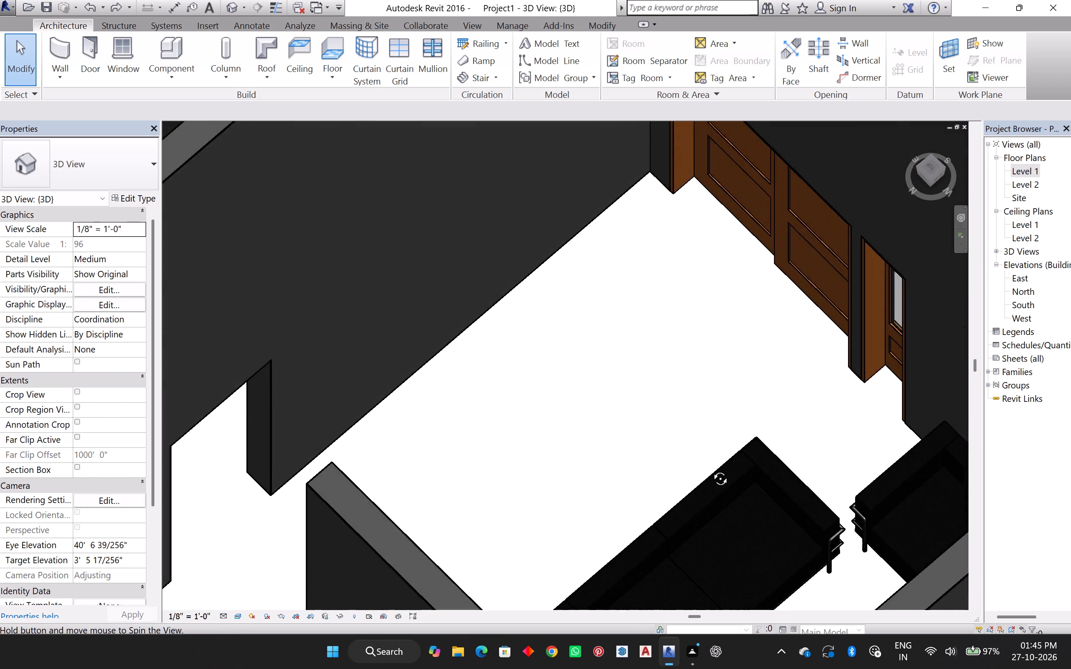
pyautogui.keyDown('shift'); pyautogui.moveTo(711, 469); pyautogui.dragTo(705, 507, button='middle'); pyautogui.keyUp('shift')
pyautogui.keyDown('shift'); pyautogui.moveTo(720, 490); pyautogui.dragTo(715, 473, button='middle'); pyautogui.keyUp('shift')
pyautogui.keyDown('shift'); pyautogui.moveTo(715, 477); pyautogui.dragTo(715, 489, button='middle'); pyautogui.keyUp('shift')
pyautogui.moveTo(717, 489); pyautogui.dragTo(713, 420, button='middle')
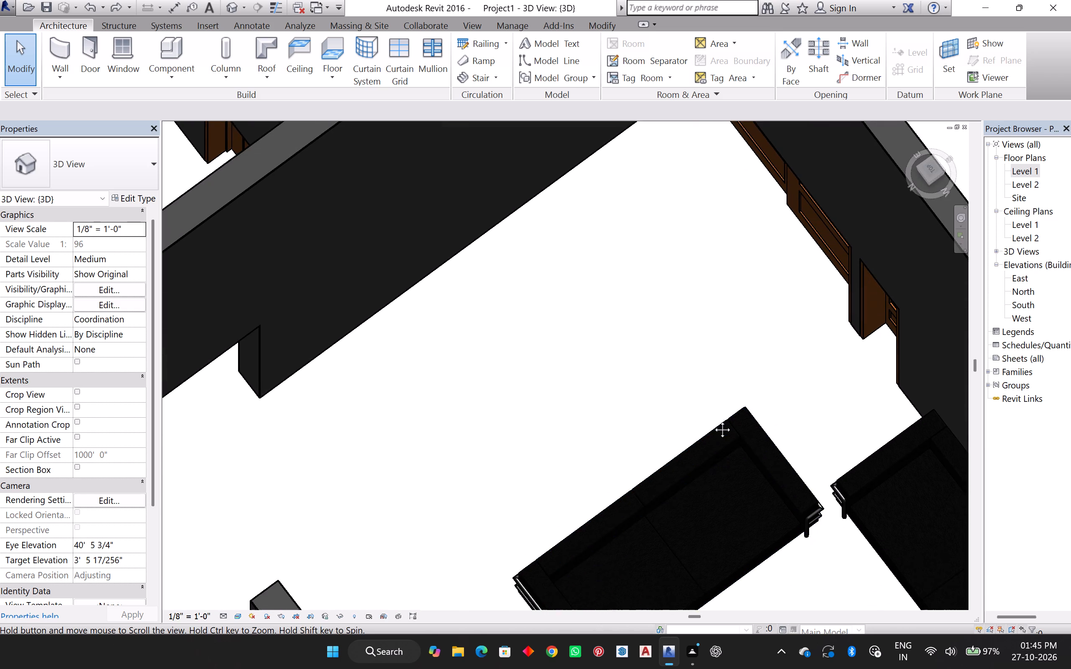
pyautogui.moveTo(713, 420); pyautogui.dragTo(707, 407, button='middle')
pyautogui.moveTo(707, 407); pyautogui.dragTo(702, 283, button='middle')
pyautogui.middleClick(702, 283)
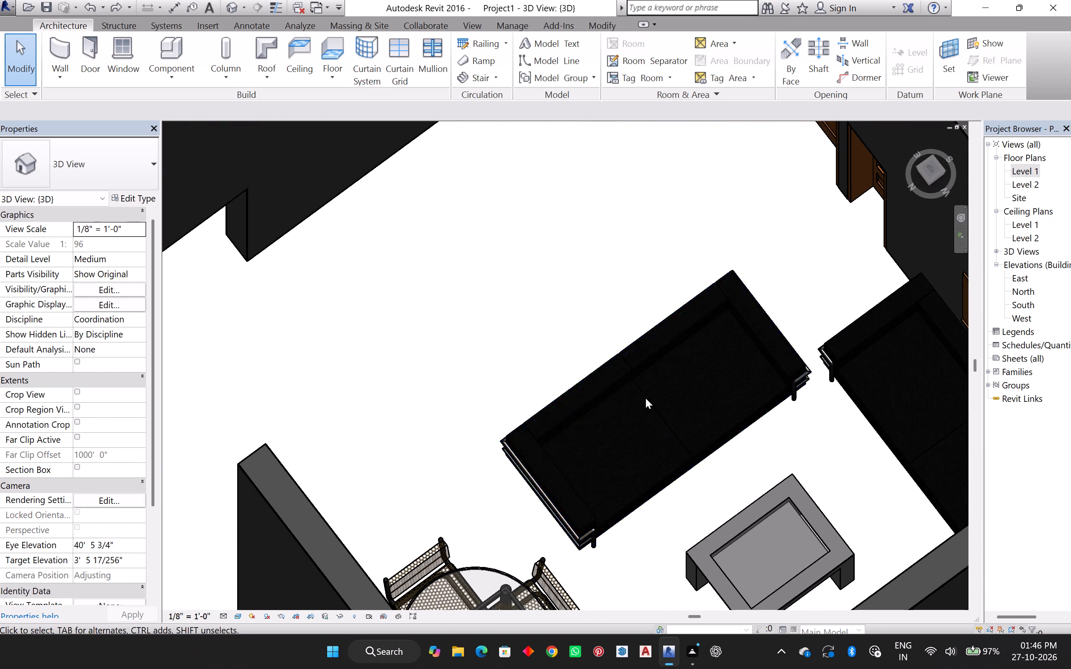
pyautogui.moveTo(648, 474); pyautogui.dragTo(630, 474, button='middle')
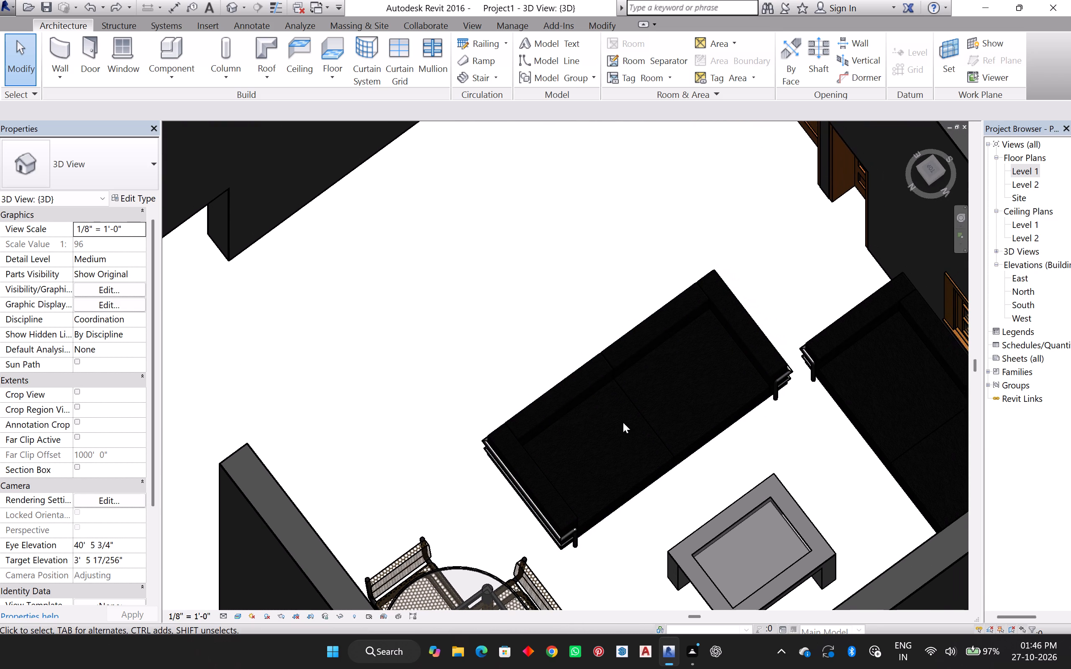
# Set the Sofa-Corbu type's cushion material to Linen, White from the Textile project materials and apply it.
pyautogui.doubleClick(621, 413)
pyautogui.click(610, 373)
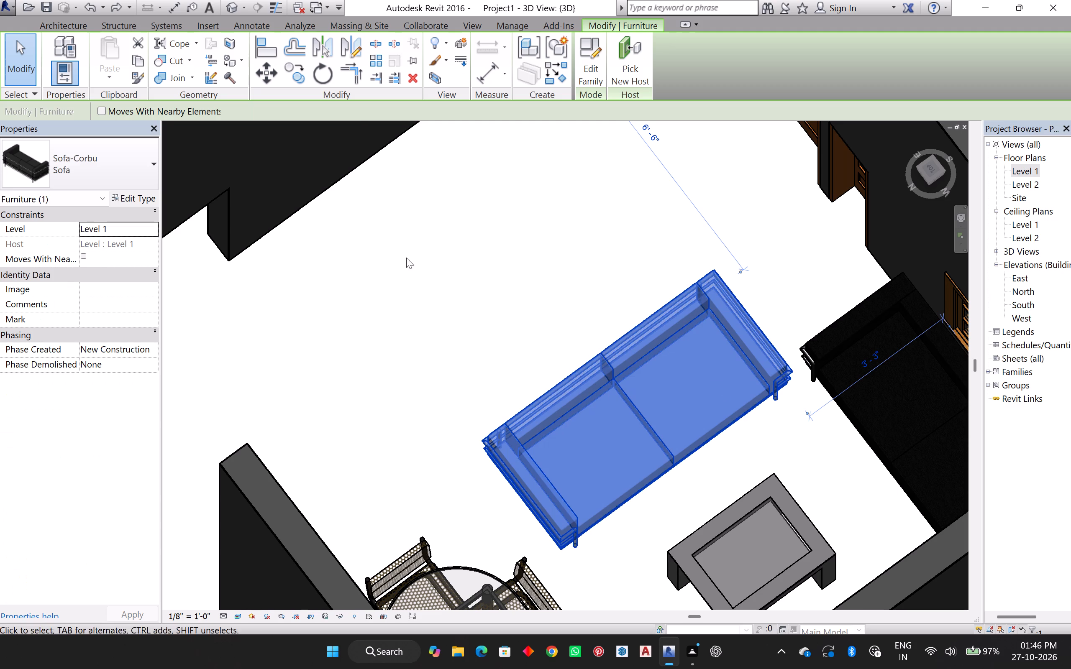
pyautogui.click(125, 194)
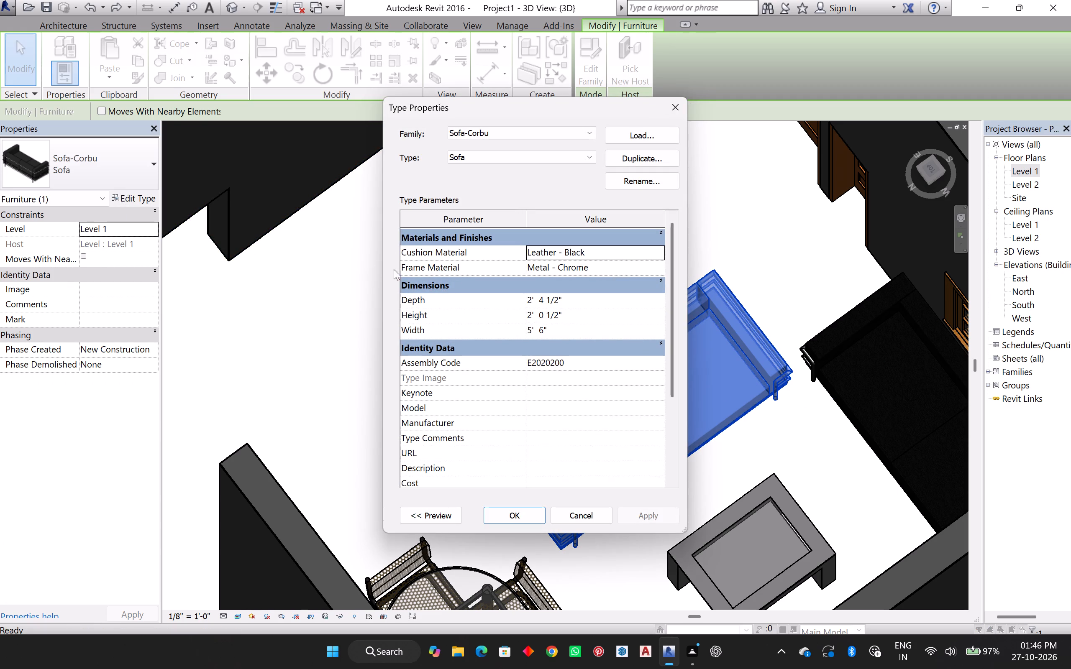
pyautogui.click(565, 255)
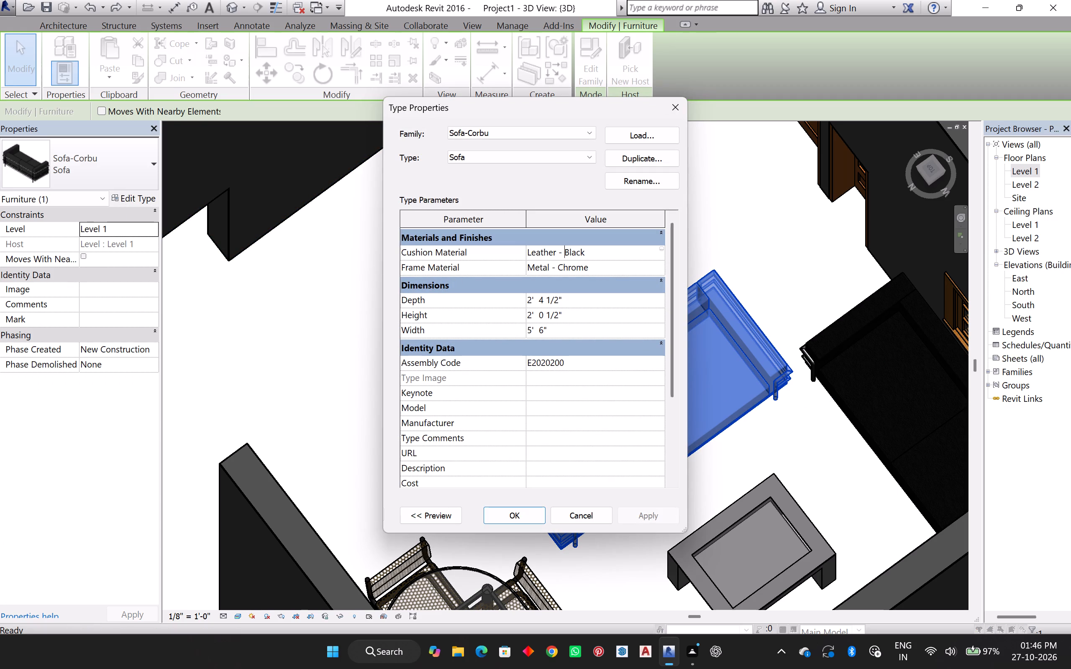
pyautogui.click(588, 251)
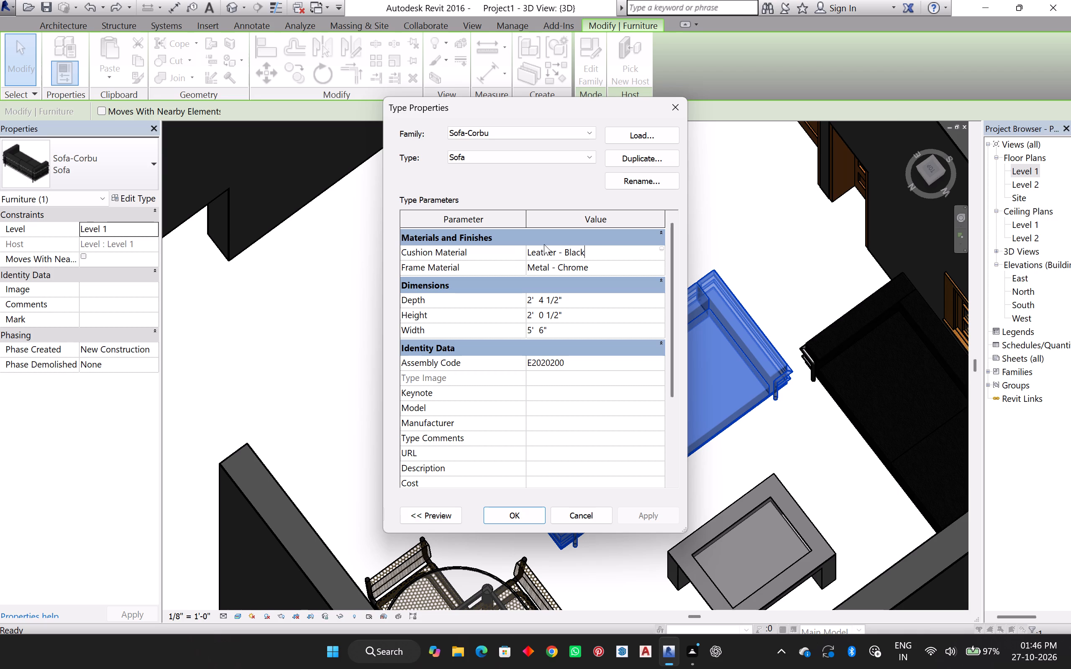
pyautogui.click(661, 247)
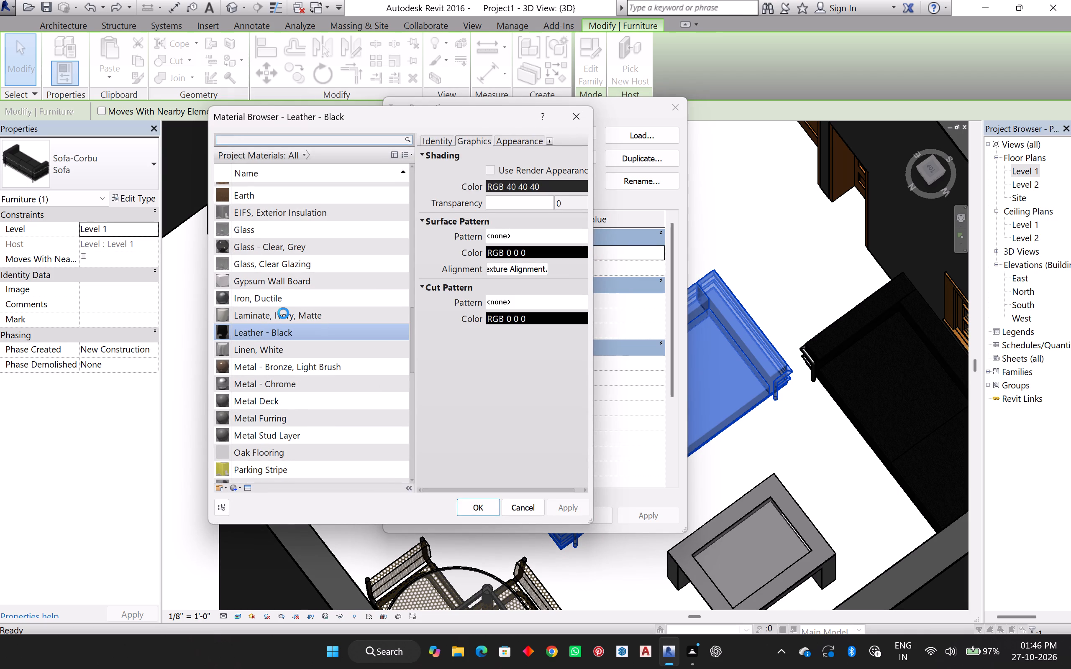
pyautogui.scroll(-4, 289, 334)
pyautogui.scroll(-10, 245, 331)
pyautogui.scroll(11, 318, 262)
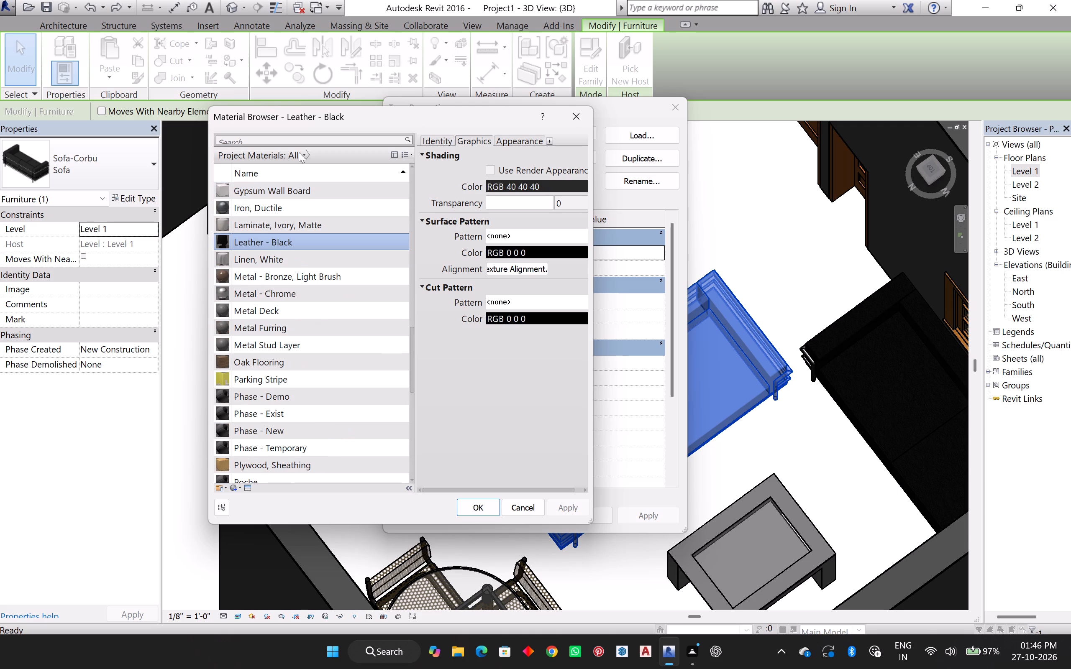
pyautogui.click(299, 152)
pyautogui.click(307, 151)
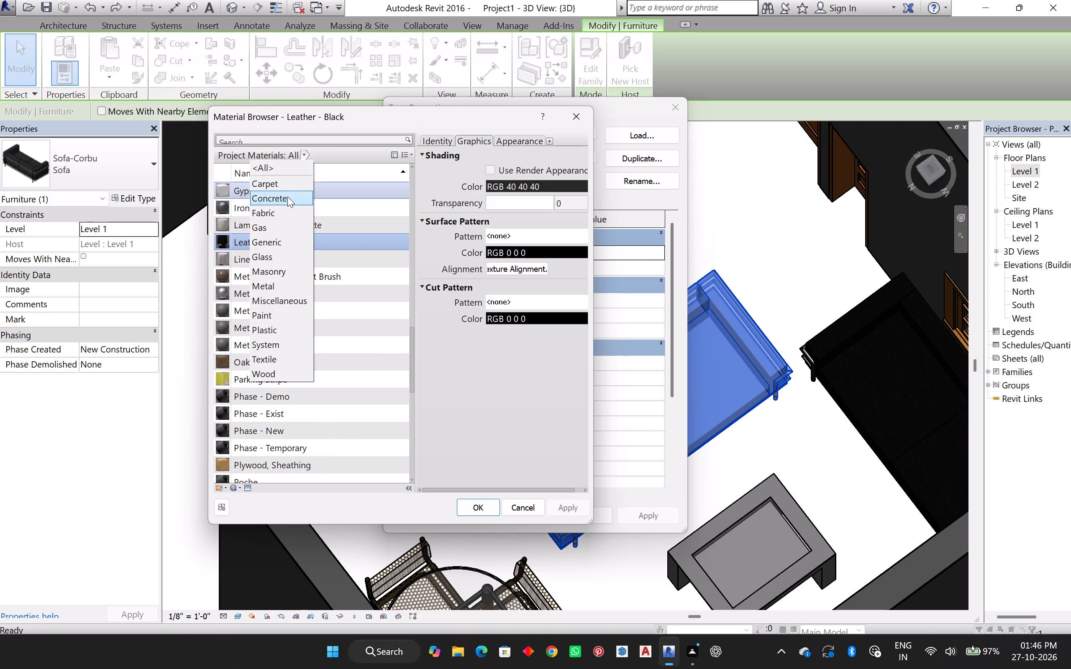
pyautogui.click(283, 207)
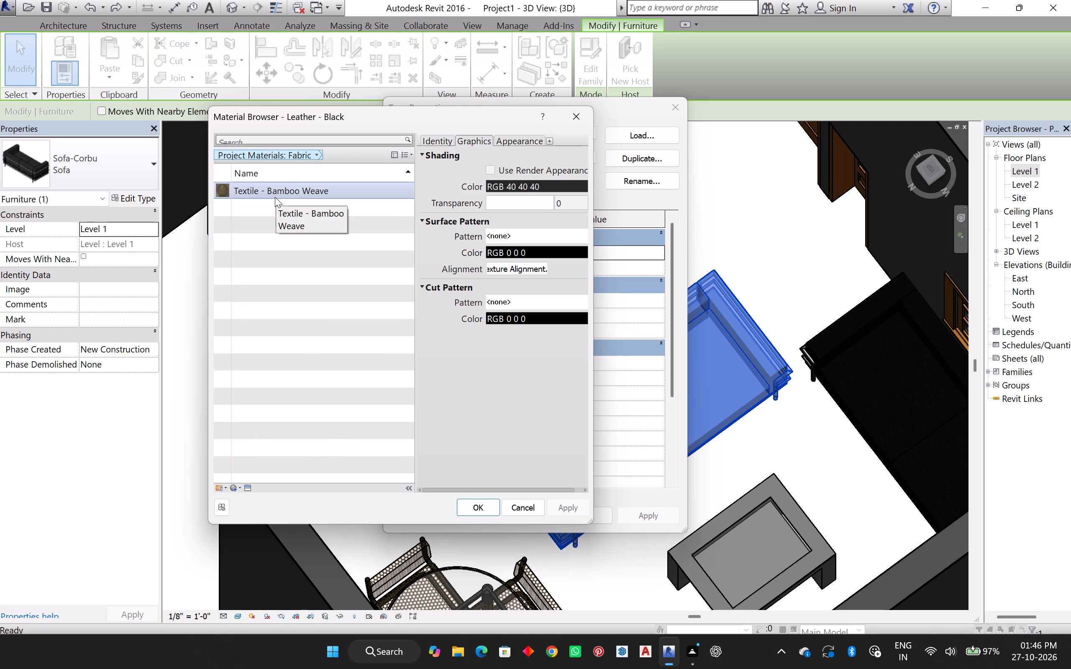
pyautogui.click(275, 197)
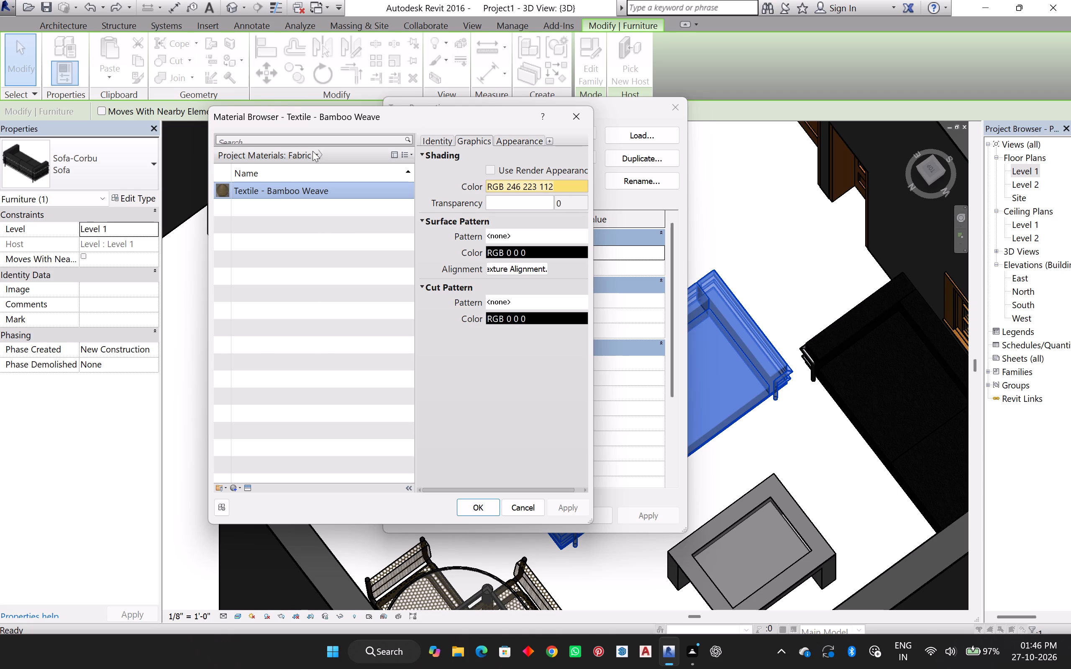
pyautogui.click(313, 151)
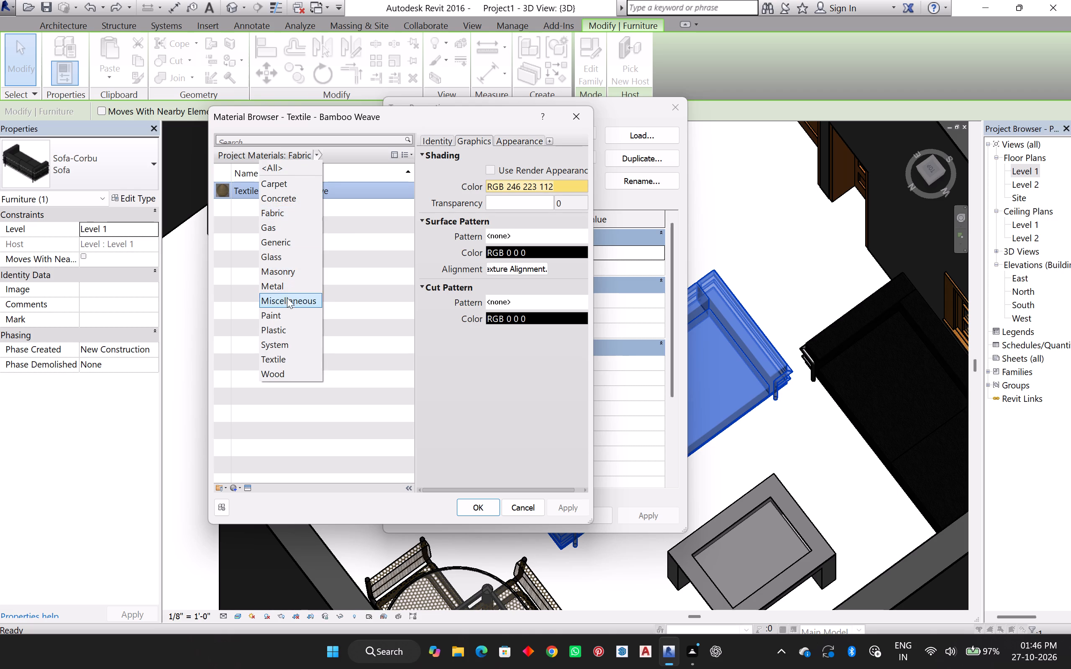
pyautogui.scroll(-2, 287, 360)
pyautogui.click(287, 359)
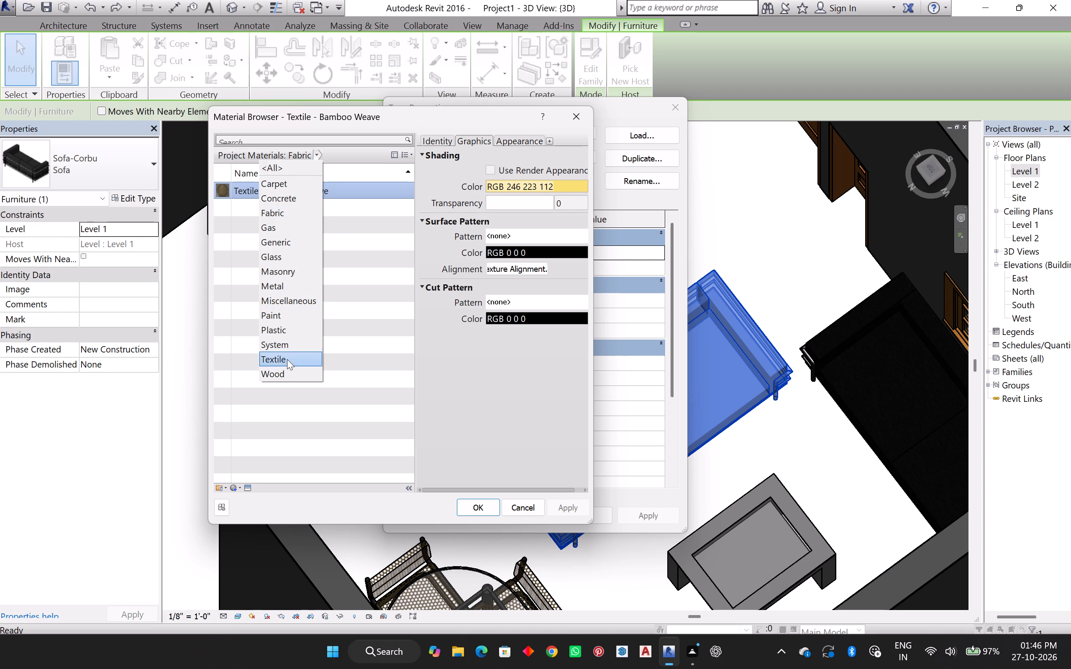
pyautogui.click(262, 191)
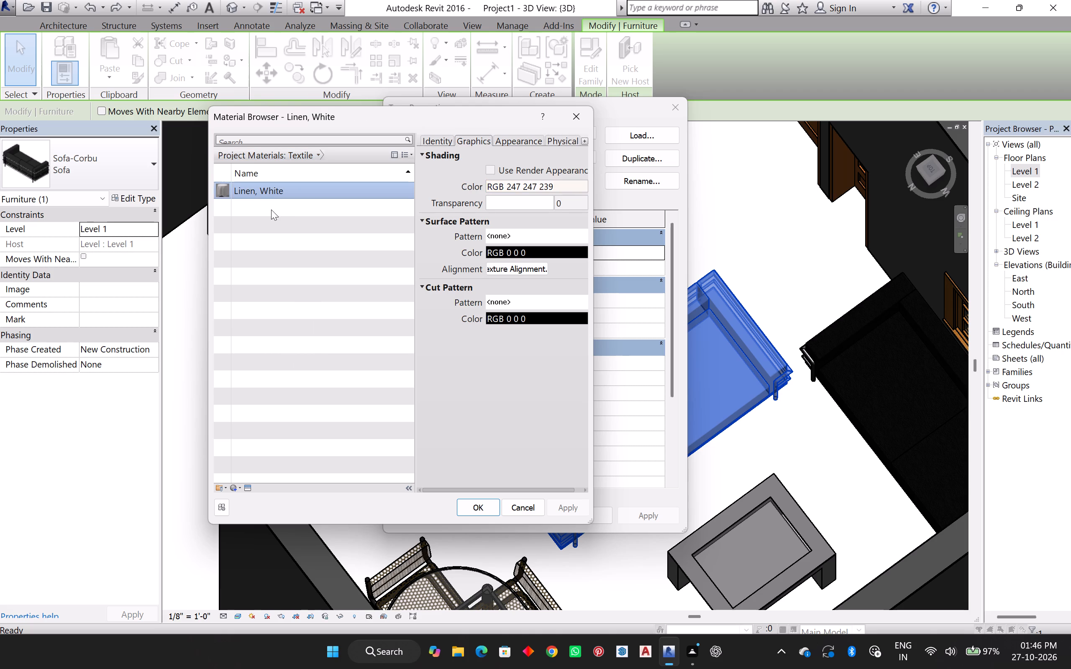
pyautogui.click(485, 512)
pyautogui.click(653, 514)
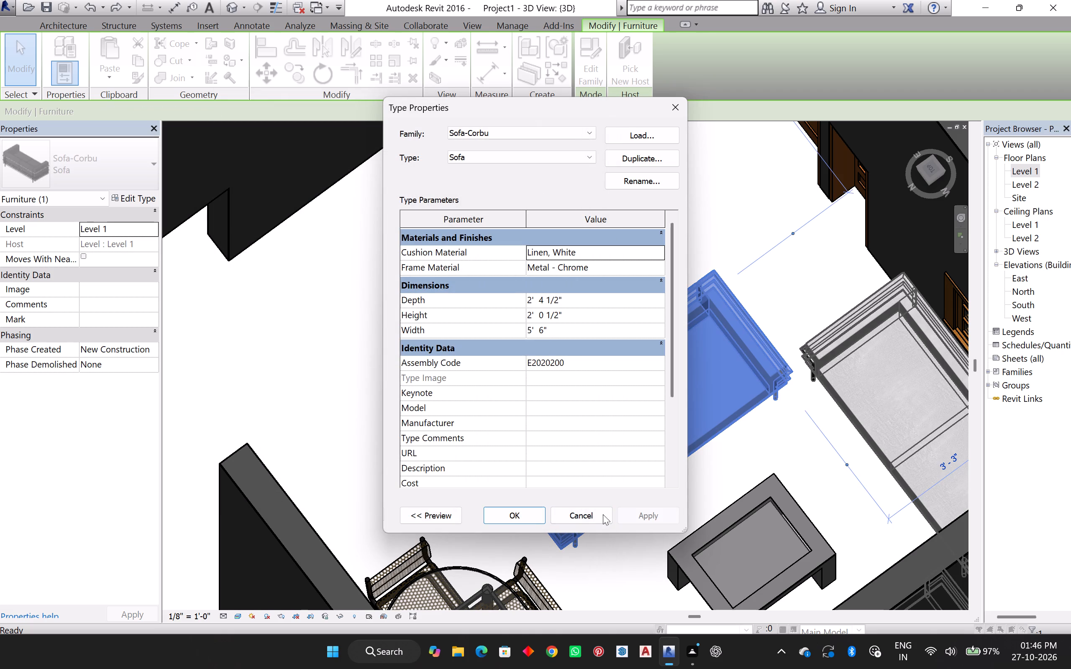
pyautogui.click(525, 516)
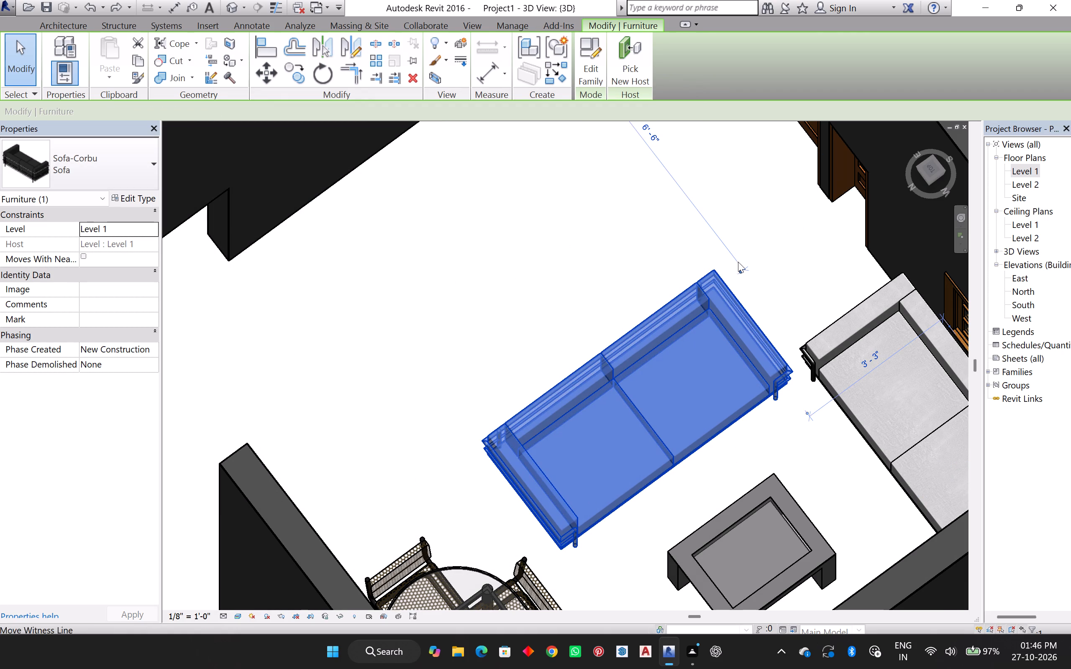
pyautogui.click(775, 237)
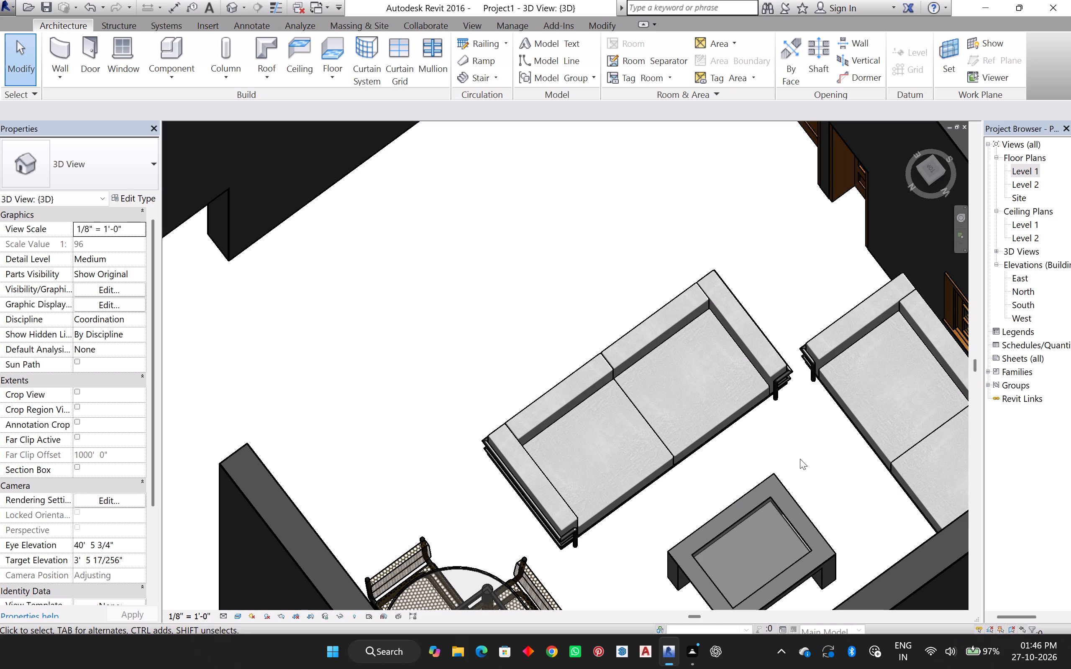
# Inspect the recoloured sofas, the front room's door and window wall, and the overall furnished layout in 3D.
pyautogui.moveTo(708, 513); pyautogui.dragTo(678, 430, button='middle')
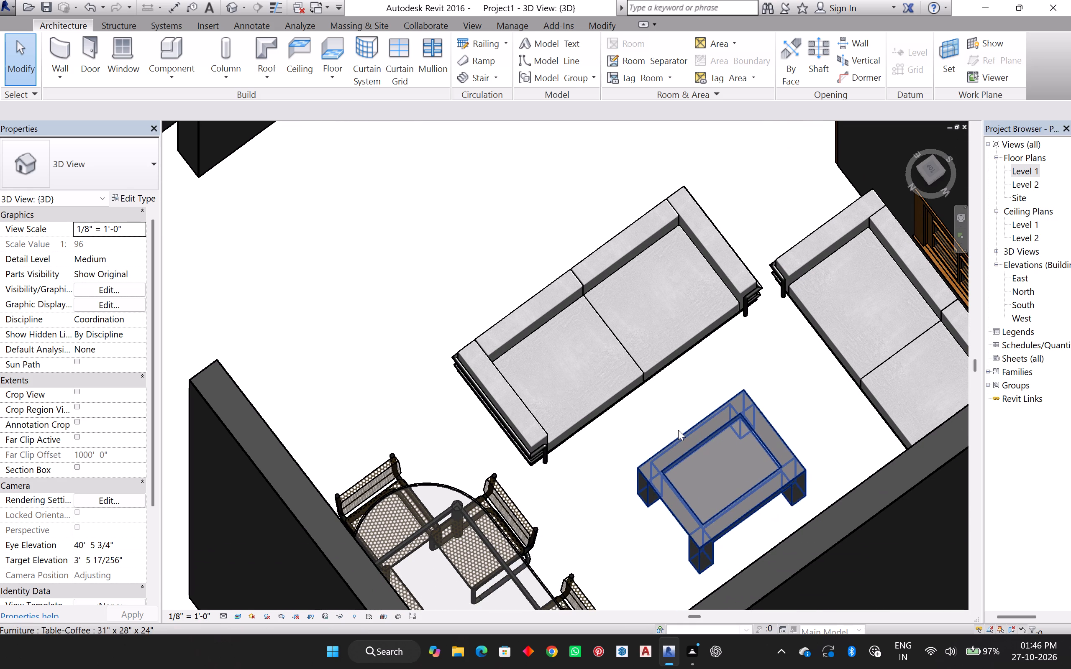
pyautogui.keyDown('shift'); pyautogui.moveTo(633, 506); pyautogui.dragTo(615, 508, button='middle'); pyautogui.keyUp('shift')
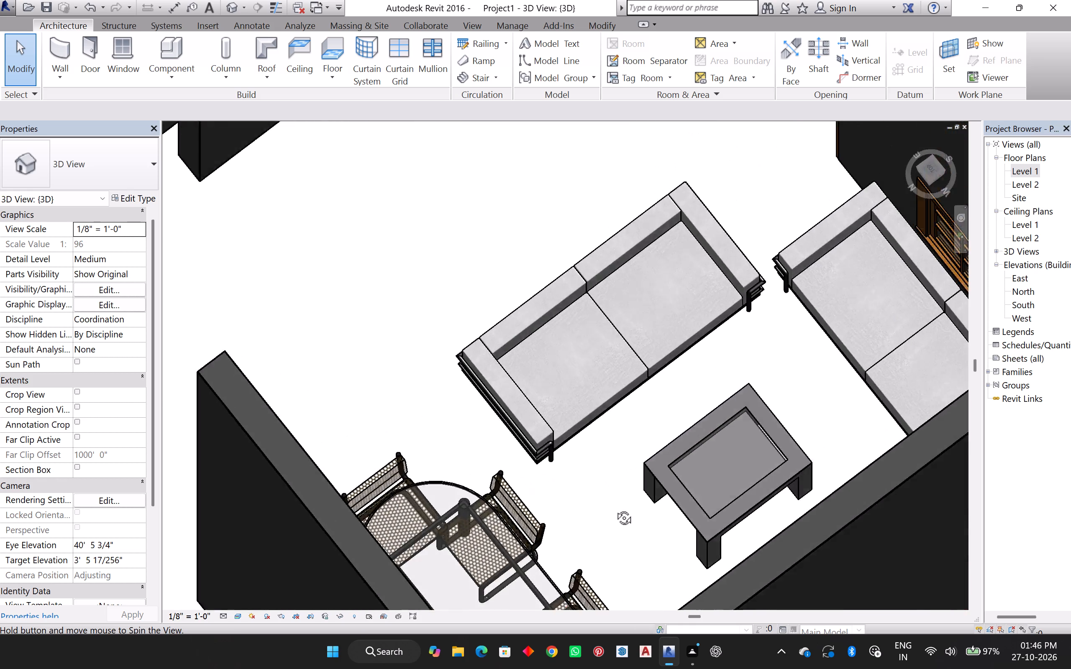
pyautogui.keyDown('shift'); pyautogui.moveTo(615, 508); pyautogui.dragTo(460, 523, button='middle'); pyautogui.keyUp('shift')
pyautogui.keyDown('shift'); pyautogui.middleClick(458, 521); pyautogui.keyUp('shift')
pyautogui.moveTo(374, 265); pyautogui.dragTo(443, 267, button='middle')
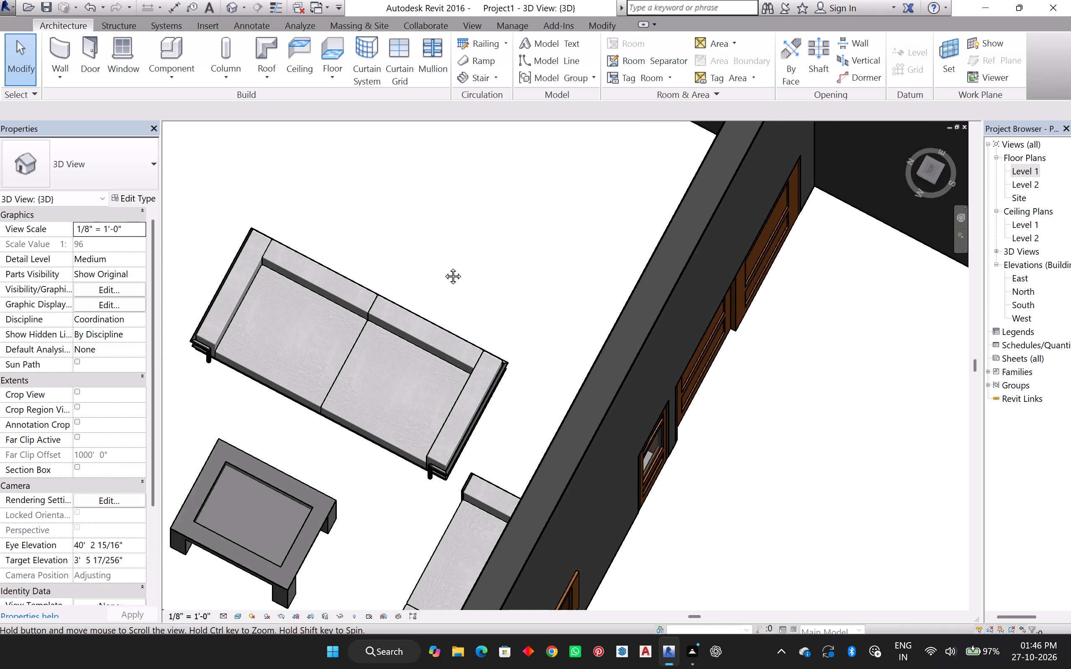
pyautogui.moveTo(443, 267); pyautogui.dragTo(806, 338, button='middle')
pyautogui.middleClick(806, 338)
pyautogui.keyDown('shift'); pyautogui.moveTo(751, 546); pyautogui.dragTo(570, 520, button='middle'); pyautogui.keyUp('shift')
pyautogui.keyDown('shift'); pyautogui.moveTo(564, 507); pyautogui.dragTo(559, 487, button='middle'); pyautogui.keyUp('shift')
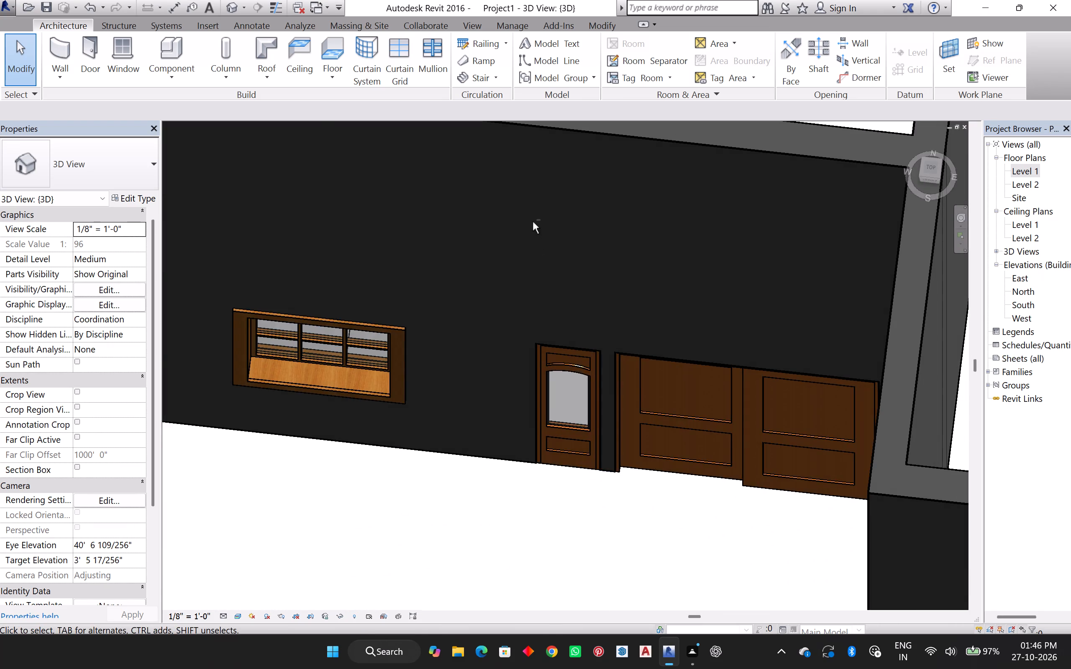
pyautogui.keyDown('shift'); pyautogui.moveTo(533, 228); pyautogui.dragTo(517, 218, button='middle'); pyautogui.keyUp('shift')
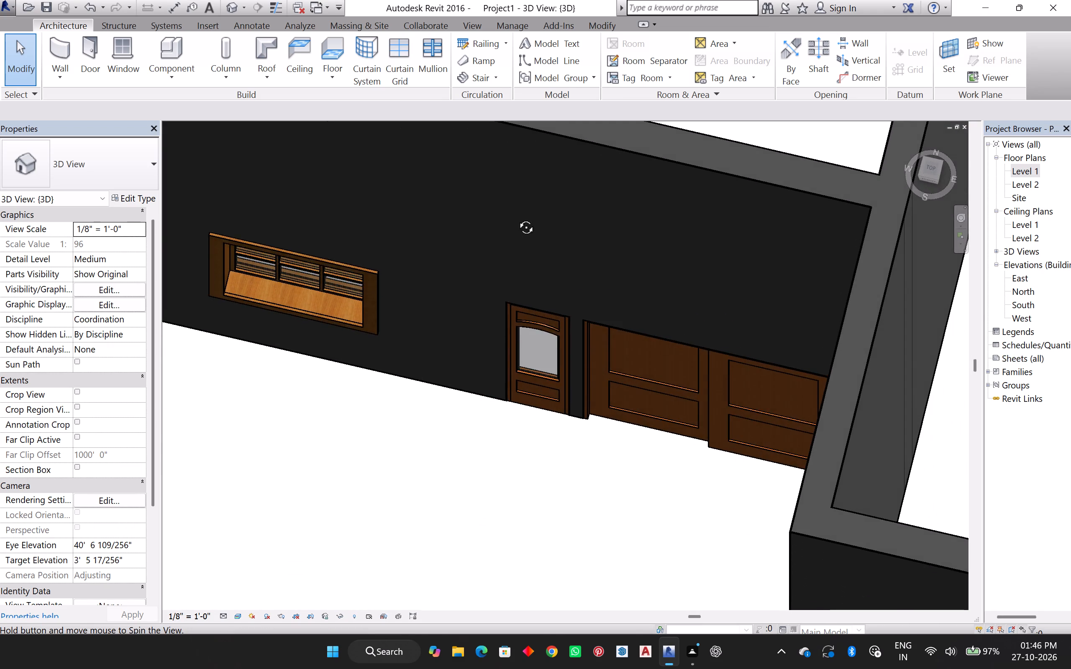
pyautogui.keyDown('shift'); pyautogui.moveTo(517, 218); pyautogui.dragTo(491, 239, button='middle'); pyautogui.keyUp('shift')
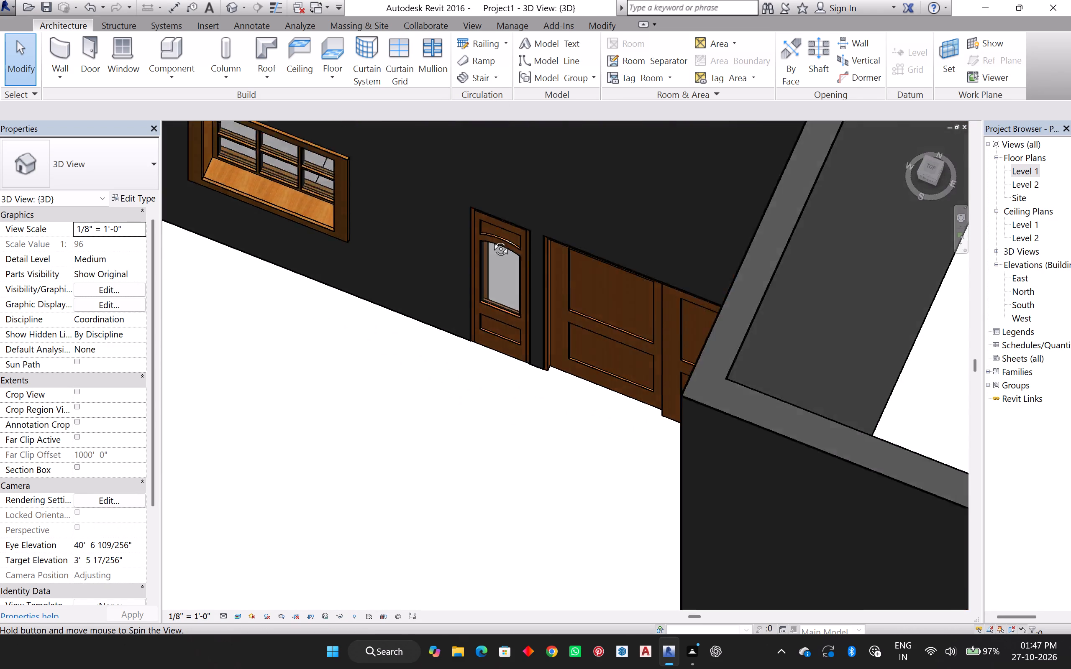
pyautogui.keyDown('shift'); pyautogui.moveTo(491, 239); pyautogui.dragTo(486, 307, button='middle'); pyautogui.keyUp('shift')
pyautogui.scroll(-12, 512, 260)
pyautogui.keyDown('shift'); pyautogui.moveTo(650, 334); pyautogui.dragTo(603, 362, button='middle'); pyautogui.keyUp('shift')
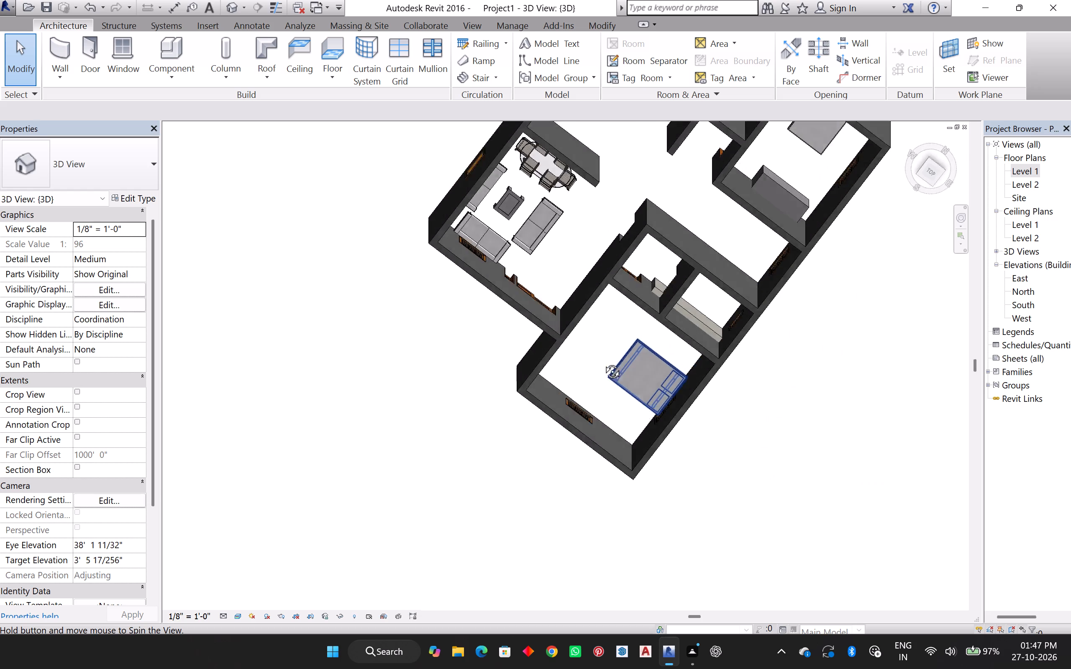
pyautogui.keyDown('shift'); pyautogui.moveTo(603, 362); pyautogui.dragTo(672, 247, button='middle'); pyautogui.keyUp('shift')
pyautogui.moveTo(598, 185); pyautogui.dragTo(596, 220, button='middle')
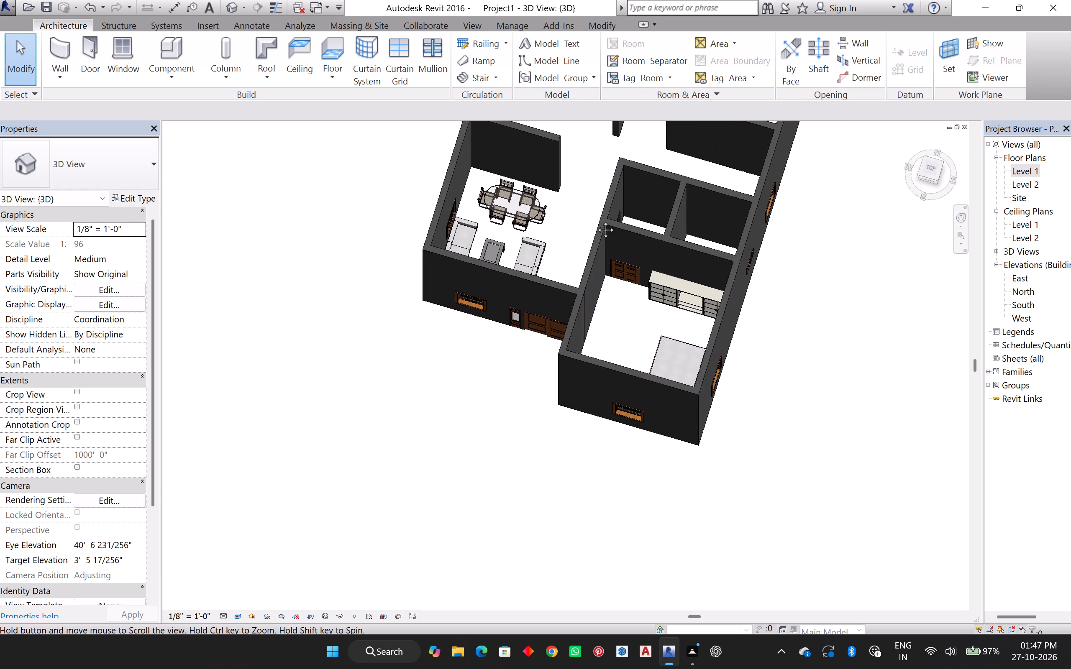
pyautogui.moveTo(596, 220); pyautogui.dragTo(579, 420, button='middle')
pyautogui.moveTo(628, 415); pyautogui.dragTo(604, 473, button='middle')
pyautogui.middleClick(604, 475)
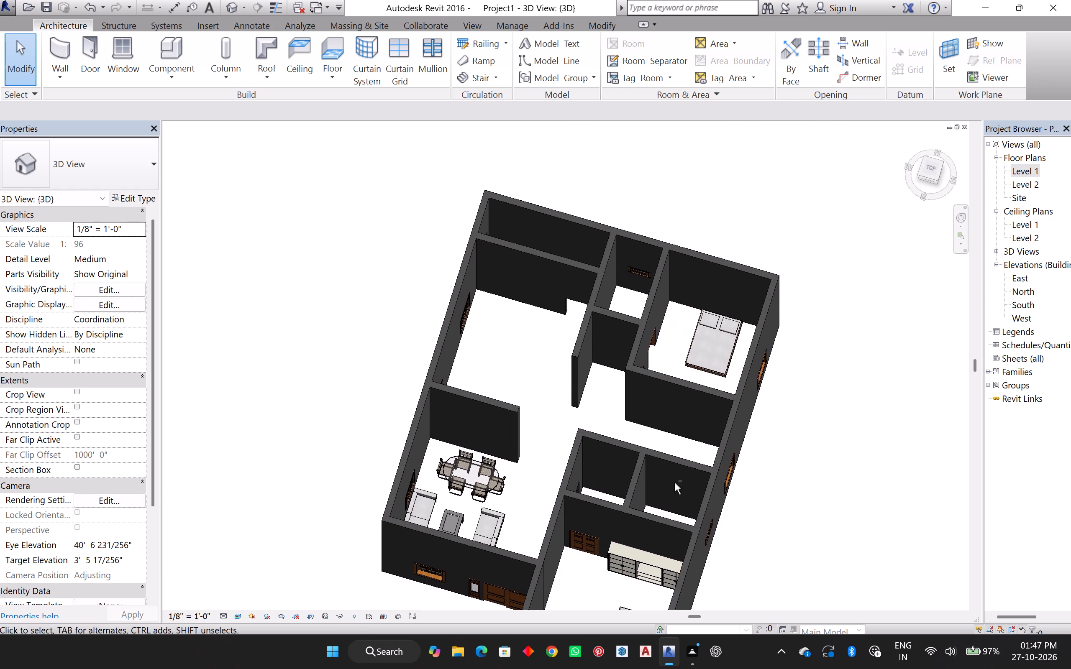
pyautogui.keyDown('shift'); pyautogui.moveTo(674, 483); pyautogui.dragTo(447, 455, button='middle'); pyautogui.keyUp('shift')
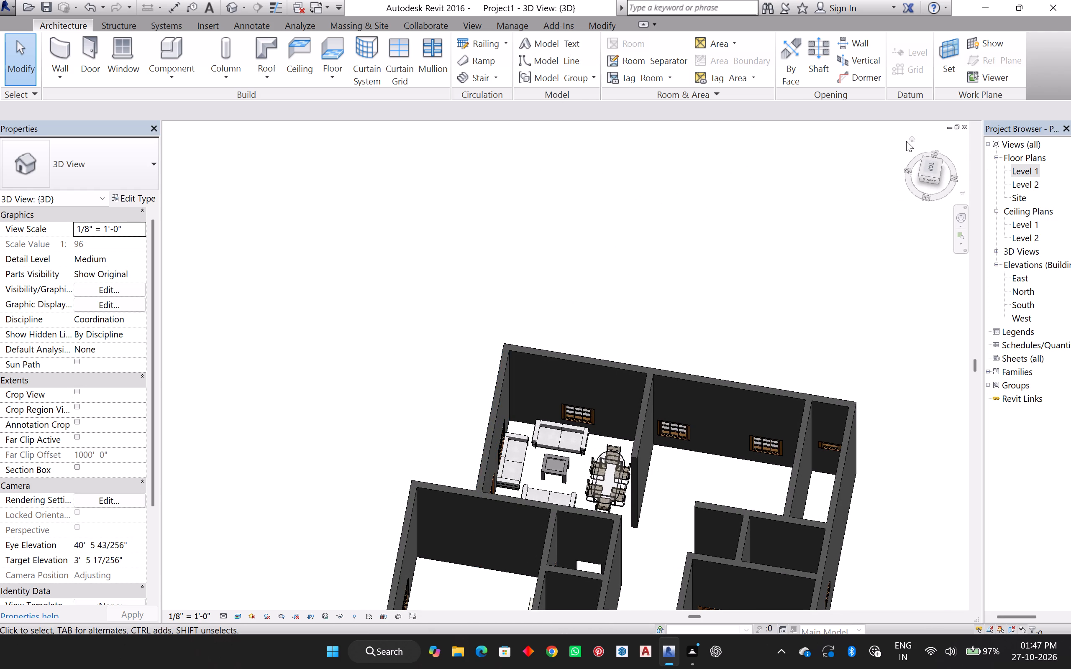
# Open the Level 1 floor plan at the unfurnished area north of the dining set.
pyautogui.doubleClick(1024, 166)
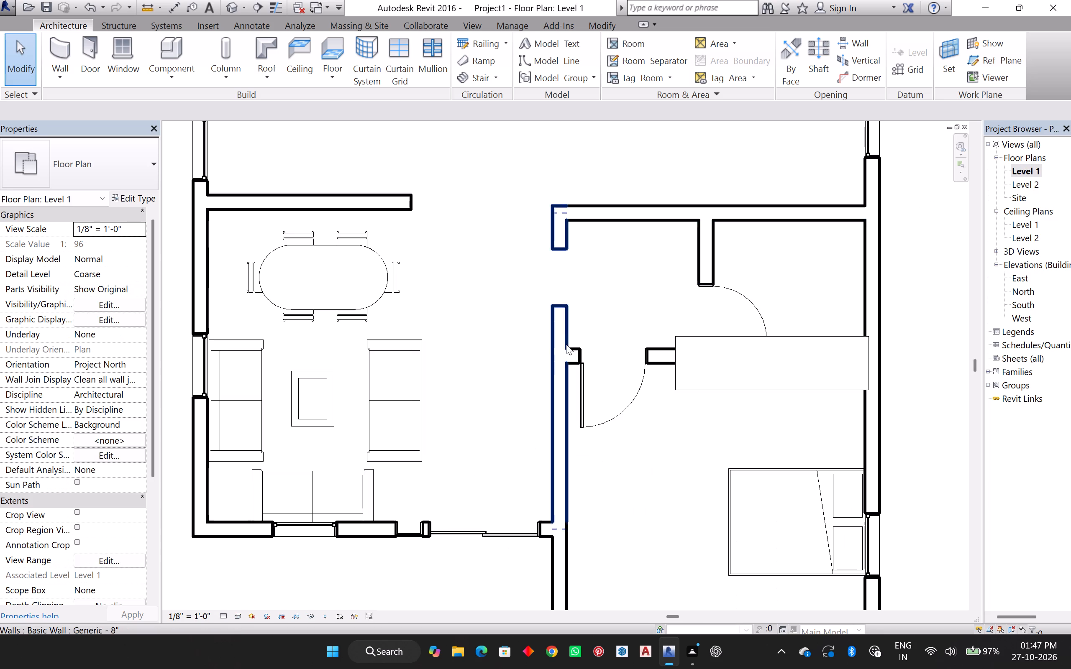
pyautogui.scroll(-3, 562, 339)
pyautogui.keyDown('shift'); pyautogui.moveTo(554, 359); pyautogui.dragTo(575, 541, button='middle'); pyautogui.keyUp('shift')
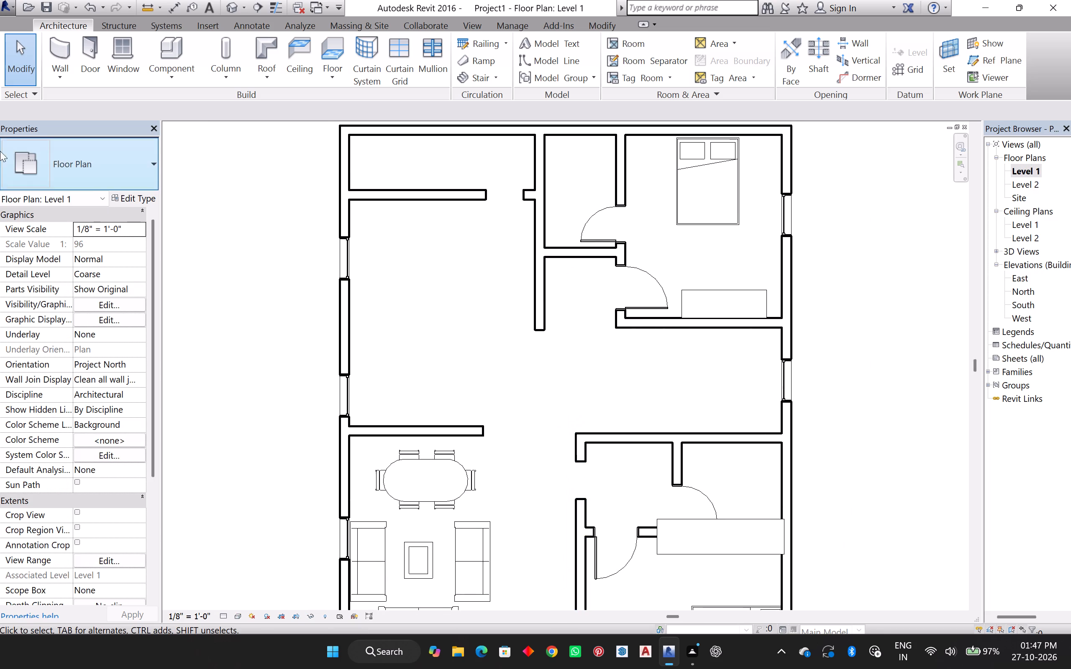
# Browse the Furniture and Furniture System folders of the US Imperial family library for a suitable component.
pyautogui.click(174, 34)
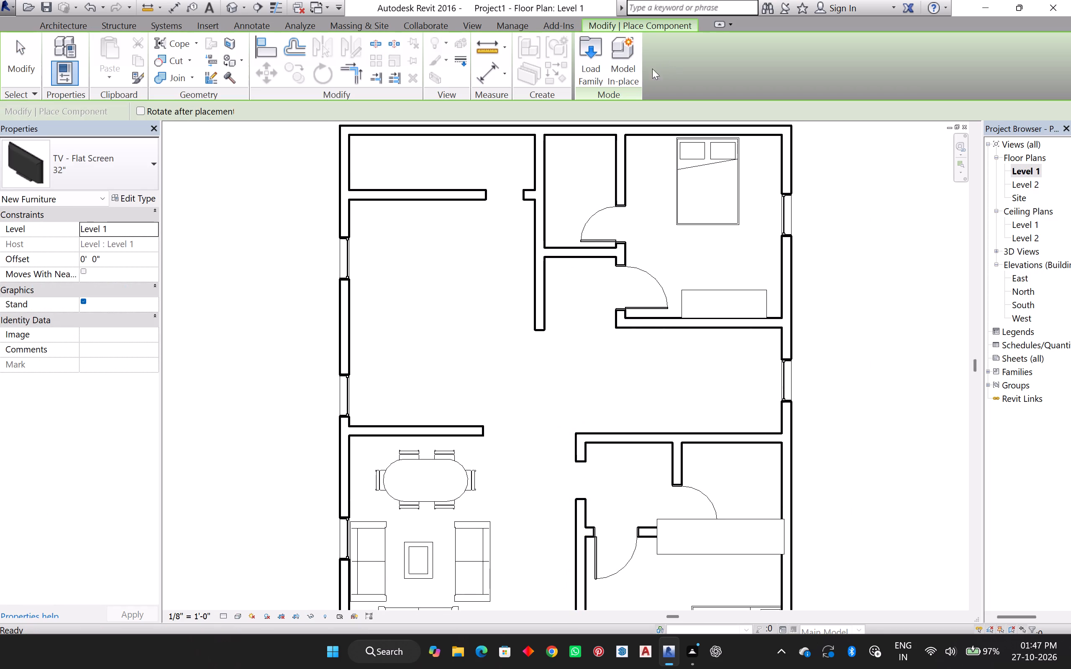
pyautogui.click(601, 74)
pyautogui.scroll(-2, 479, 288)
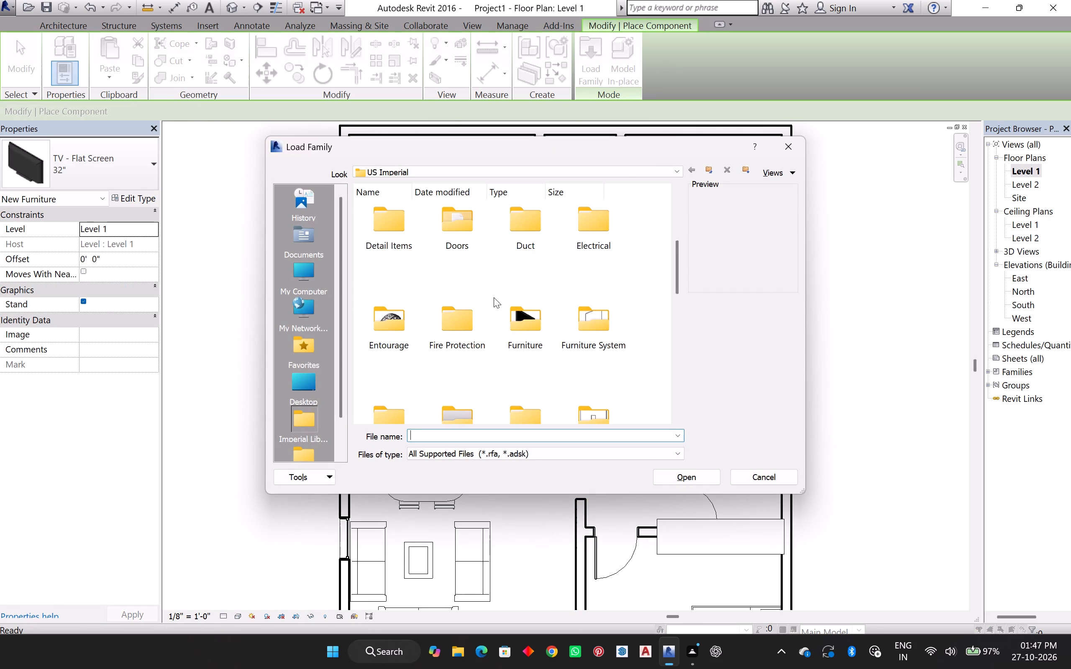
pyautogui.scroll(-1, 497, 299)
pyautogui.doubleClick(521, 222)
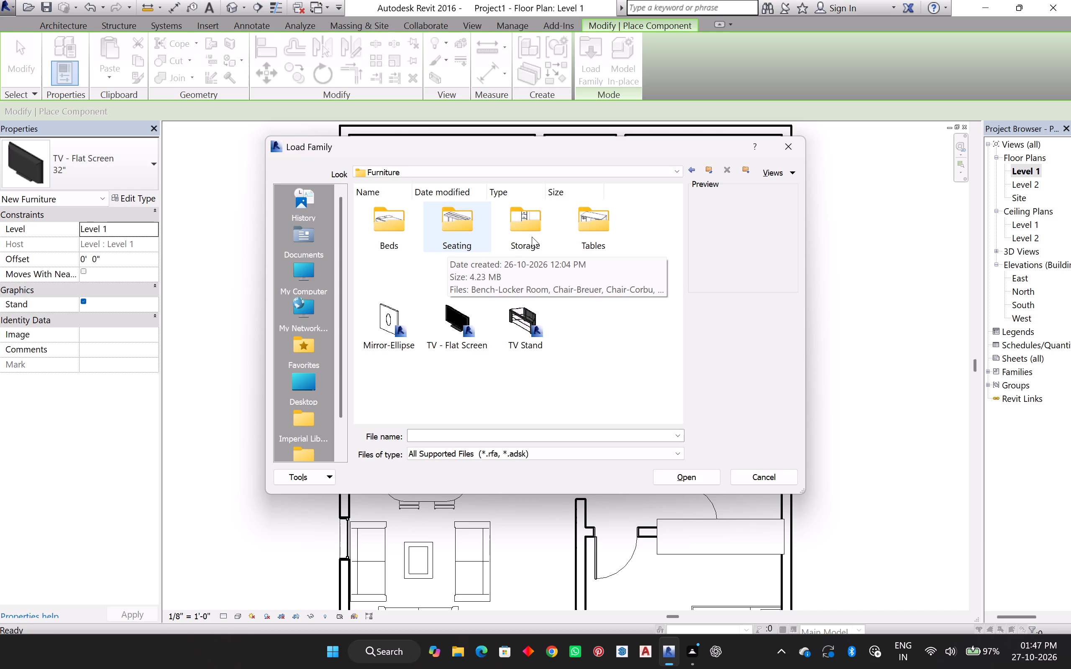
pyautogui.click(534, 235)
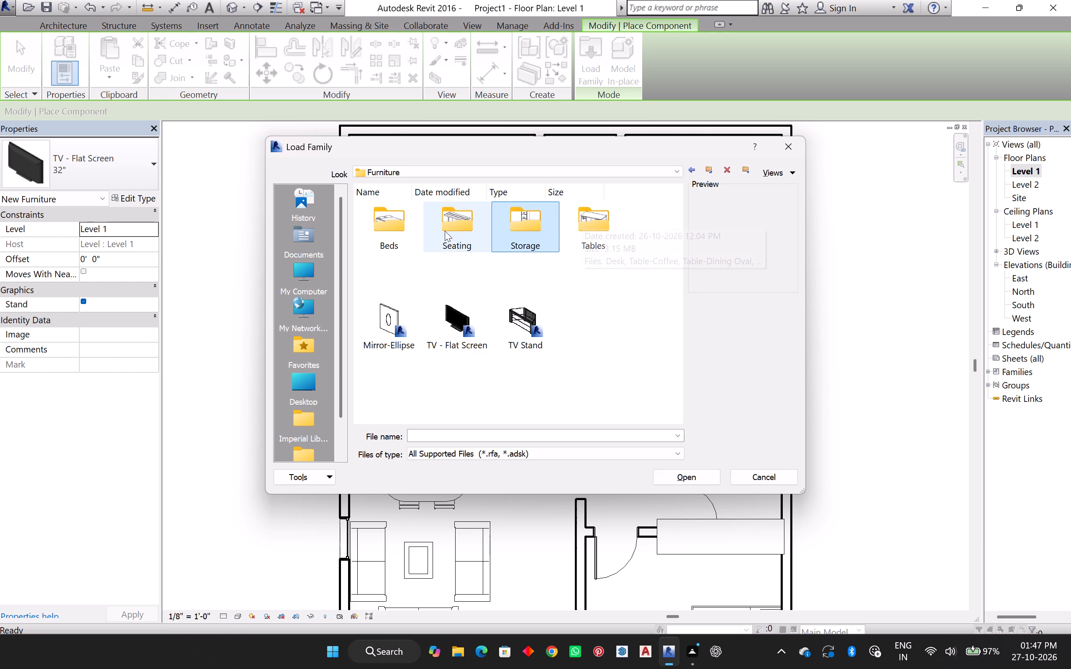
pyautogui.click(691, 175)
pyautogui.click(690, 168)
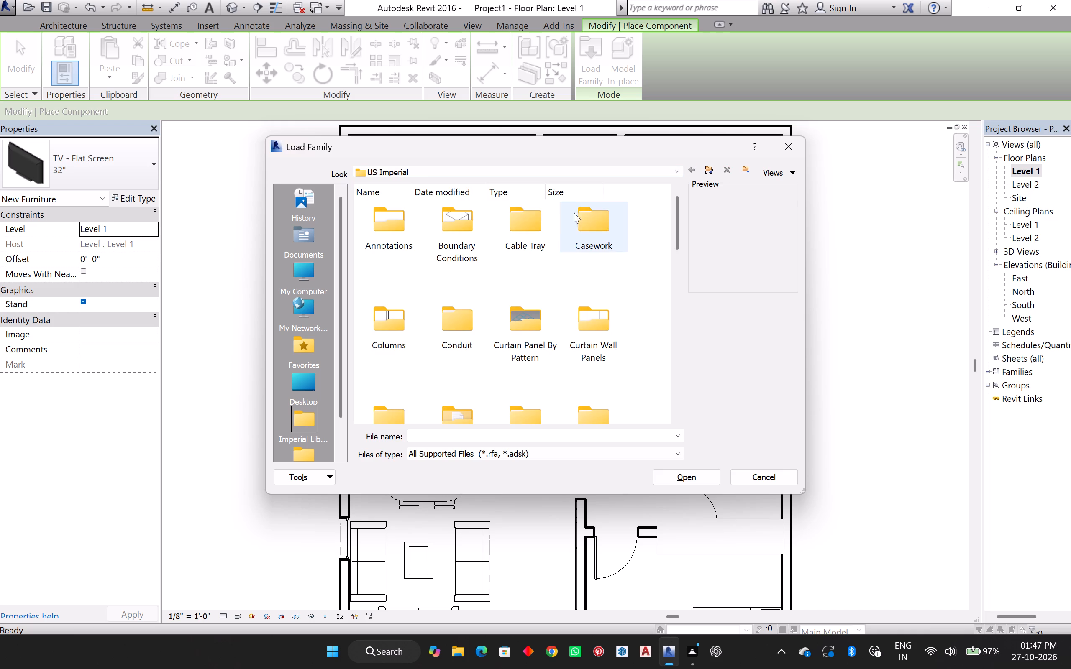
pyautogui.scroll(-2, 548, 345)
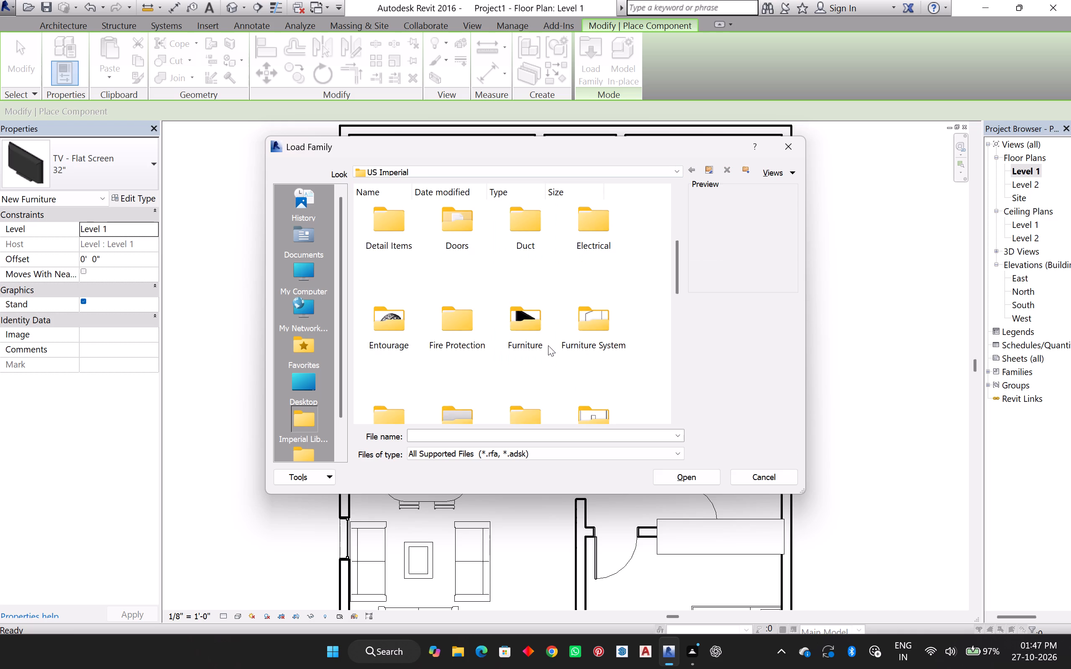
pyautogui.doubleClick(599, 318)
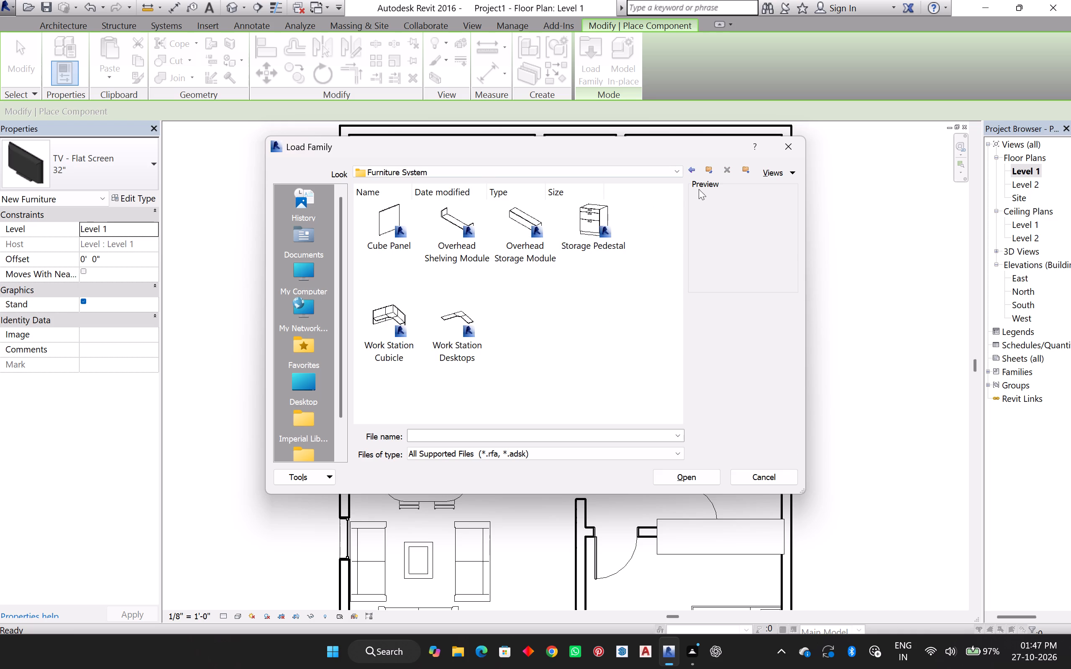
pyautogui.click(692, 168)
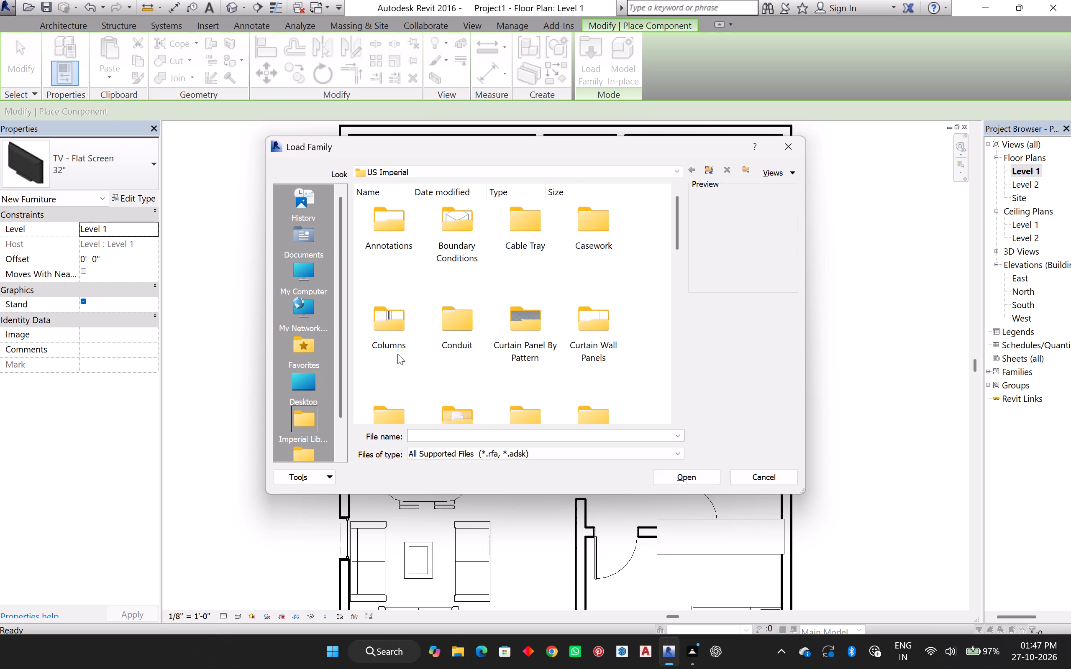
# Look through the US Imperial library's category folders for one that holds kitchen equipment.
pyautogui.scroll(4, 439, 281)
pyautogui.scroll(4, 523, 324)
pyautogui.scroll(-2, 522, 327)
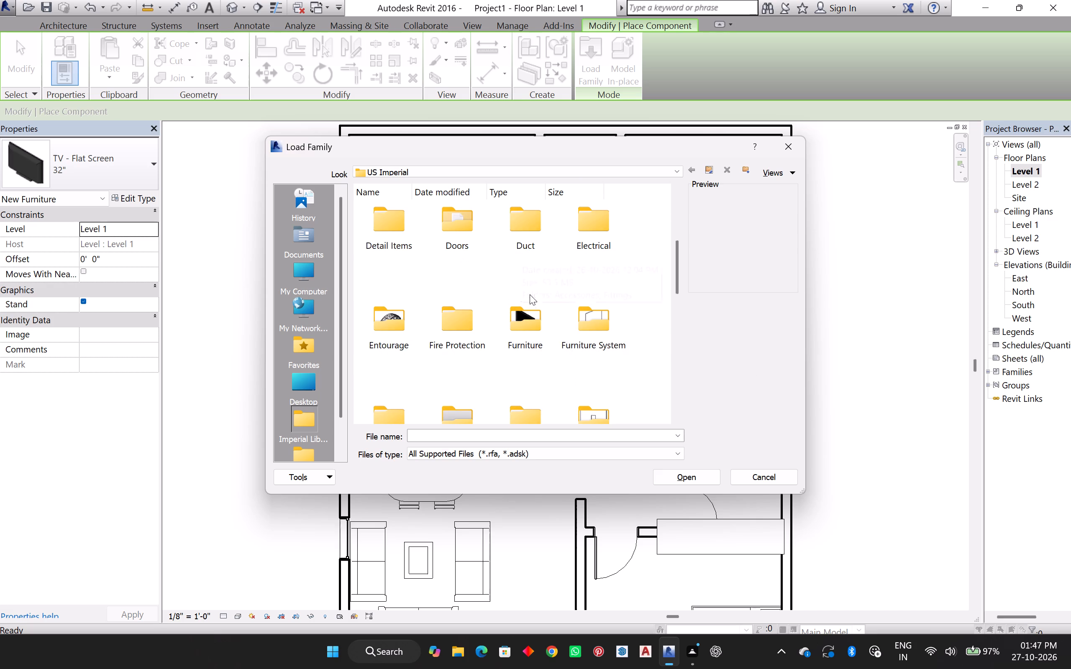
pyautogui.scroll(-1, 548, 329)
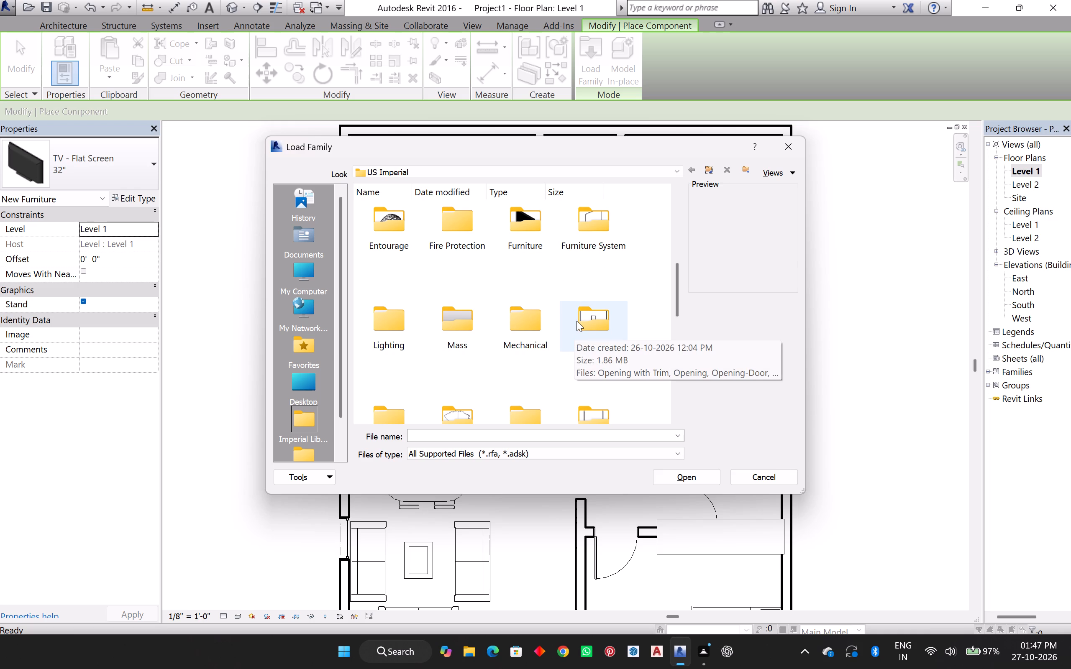
pyautogui.scroll(-2, 576, 322)
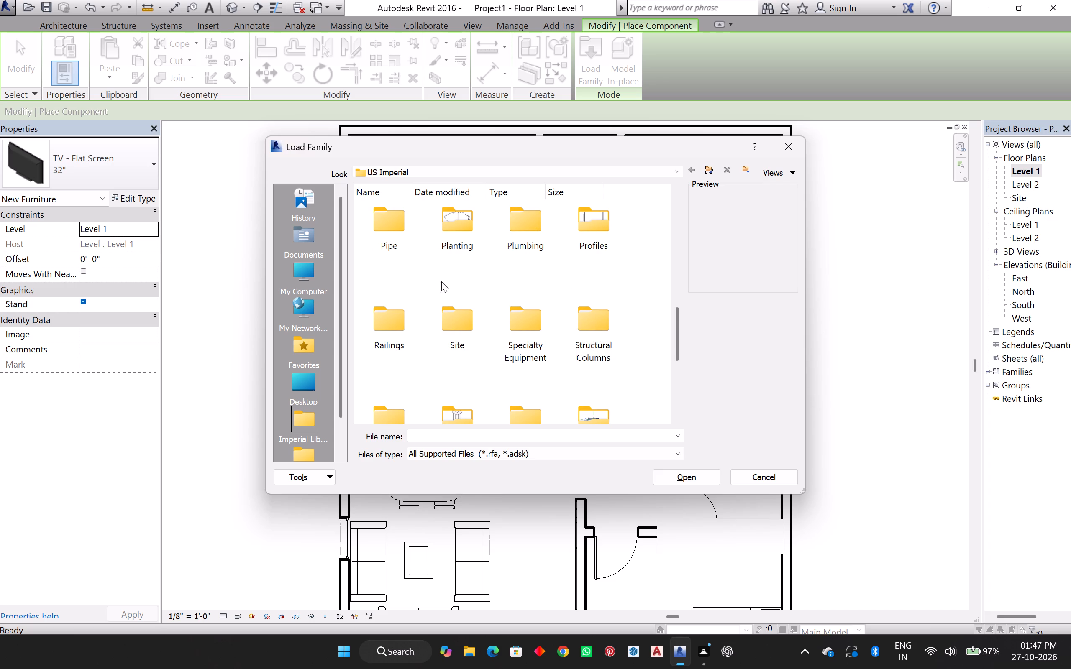
pyautogui.scroll(-3, 498, 277)
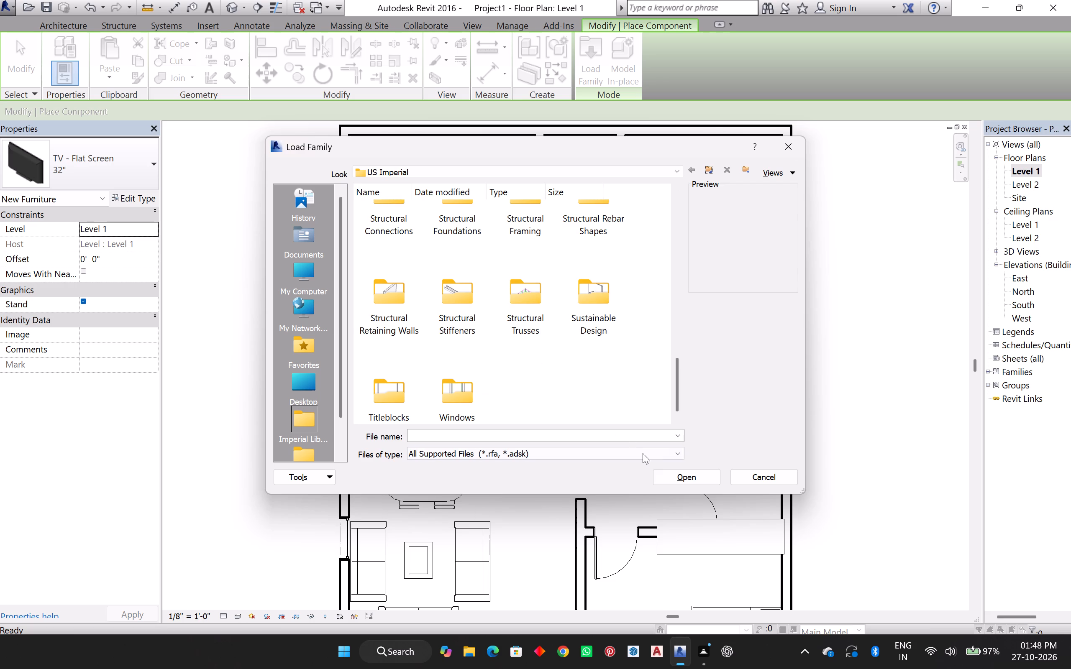
pyautogui.scroll(2, 495, 347)
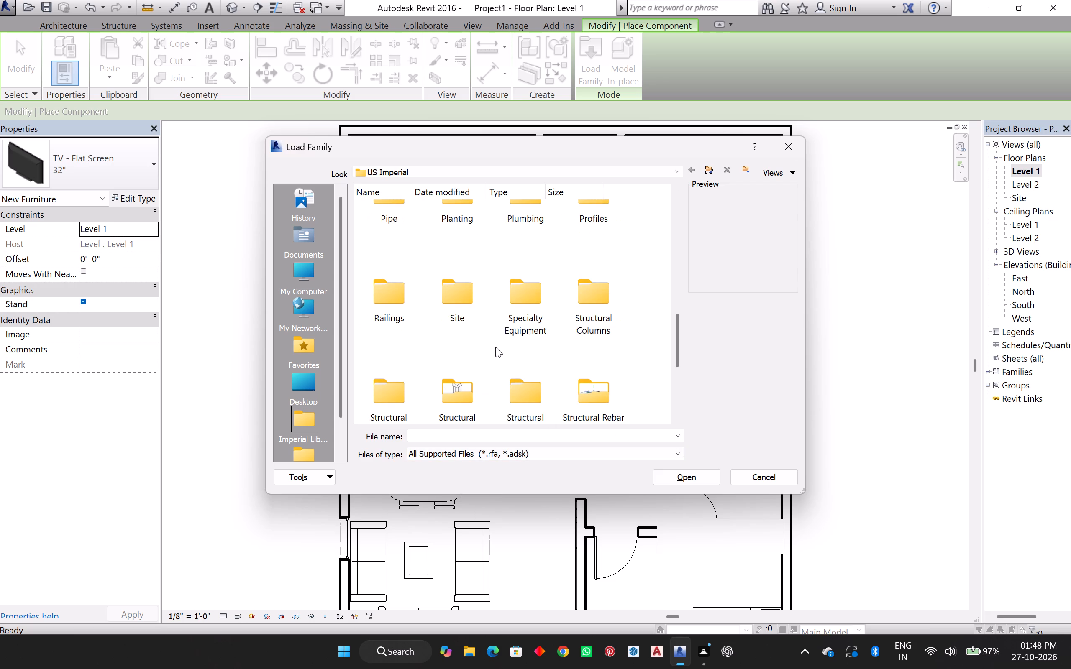
# Load the Kitchenette - Medium family from the Domestic folder of Specialty Equipment.
pyautogui.doubleClick(538, 282)
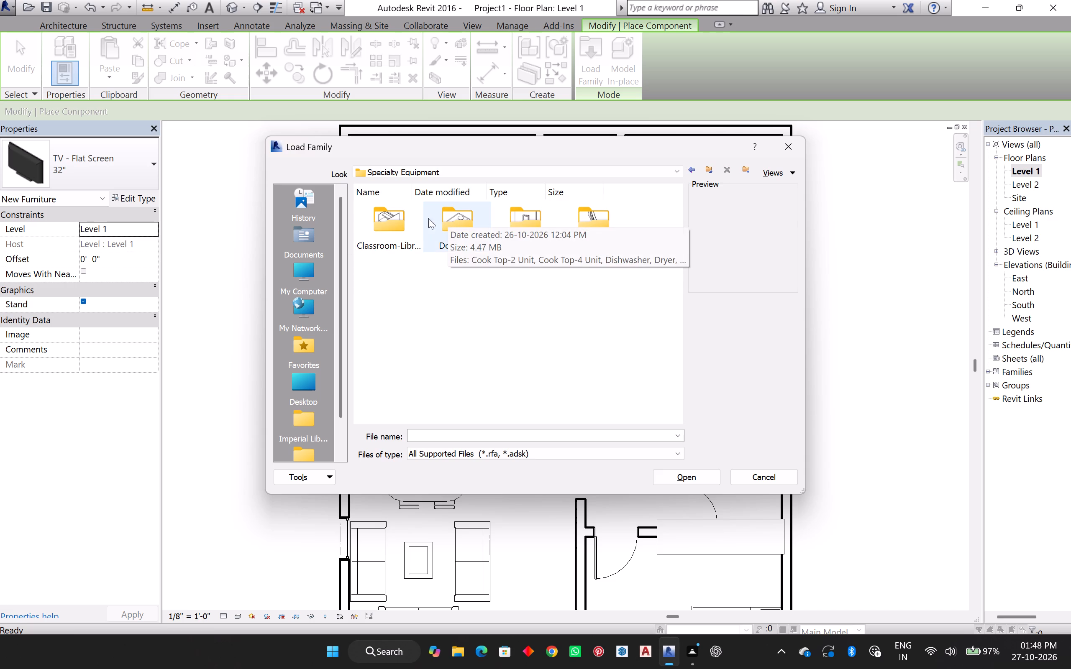
pyautogui.doubleClick(456, 216)
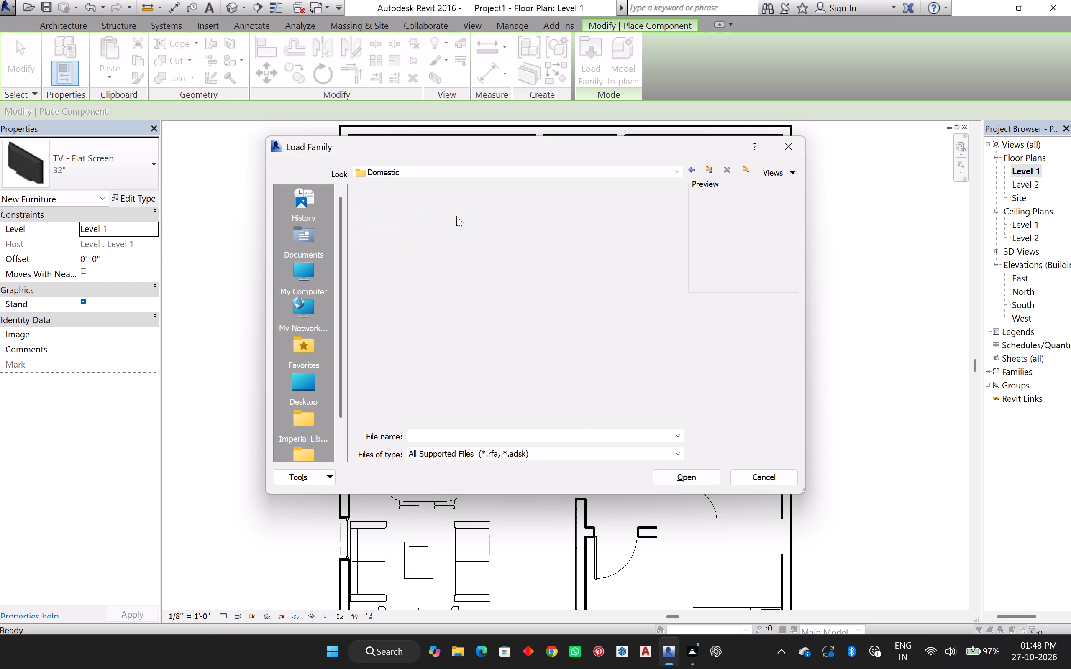
pyautogui.scroll(-1, 481, 344)
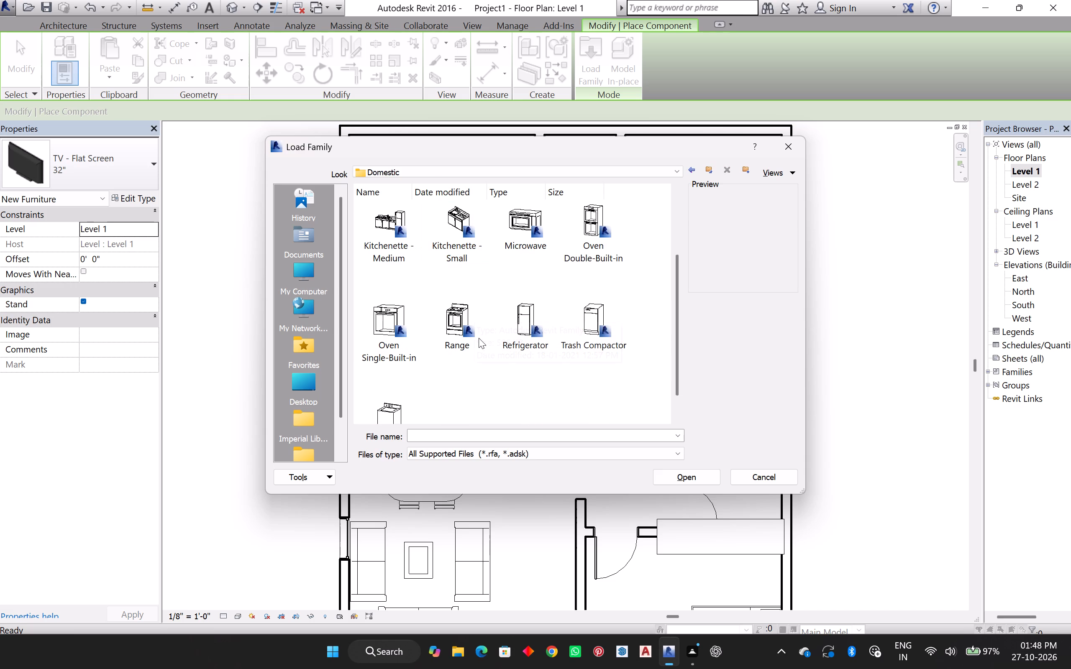
pyautogui.scroll(2, 471, 338)
pyautogui.scroll(-1, 392, 356)
pyautogui.click(388, 219)
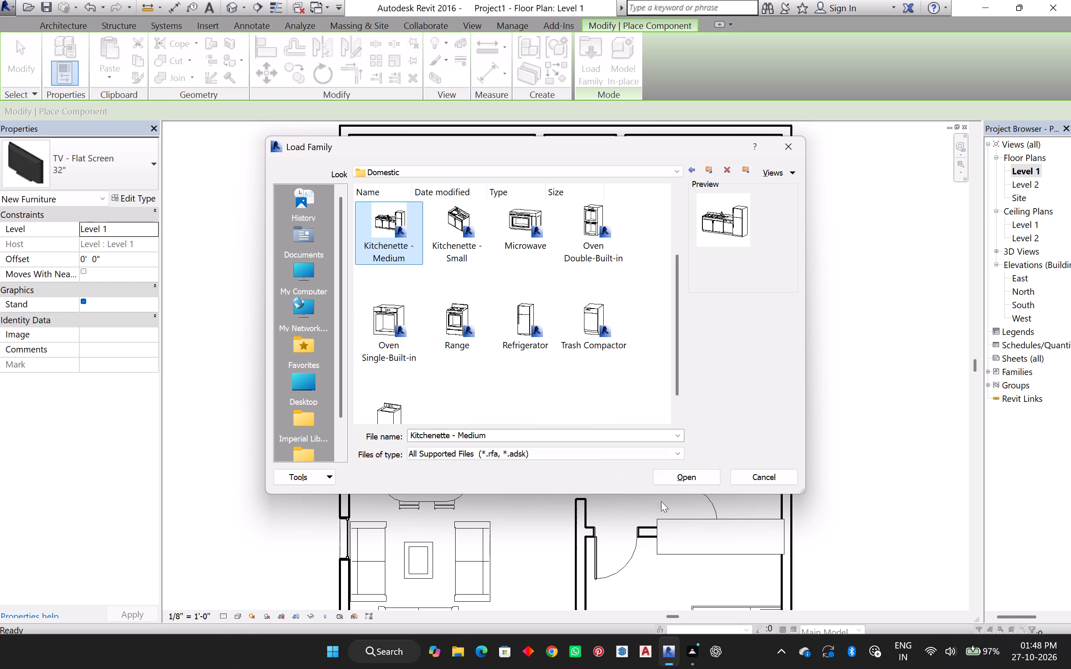
pyautogui.click(676, 479)
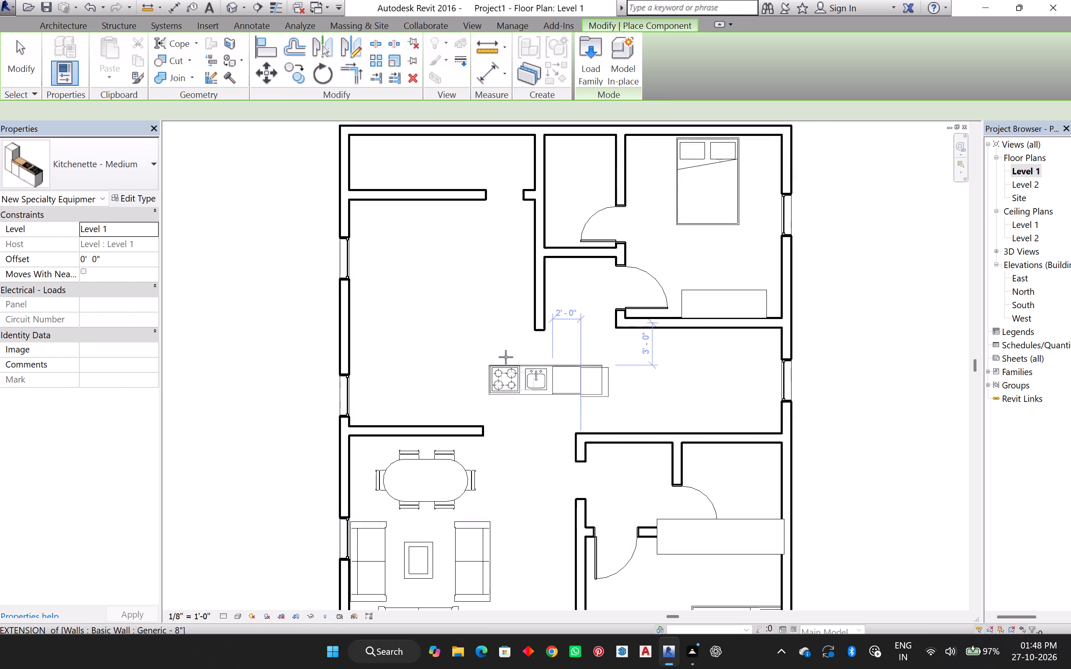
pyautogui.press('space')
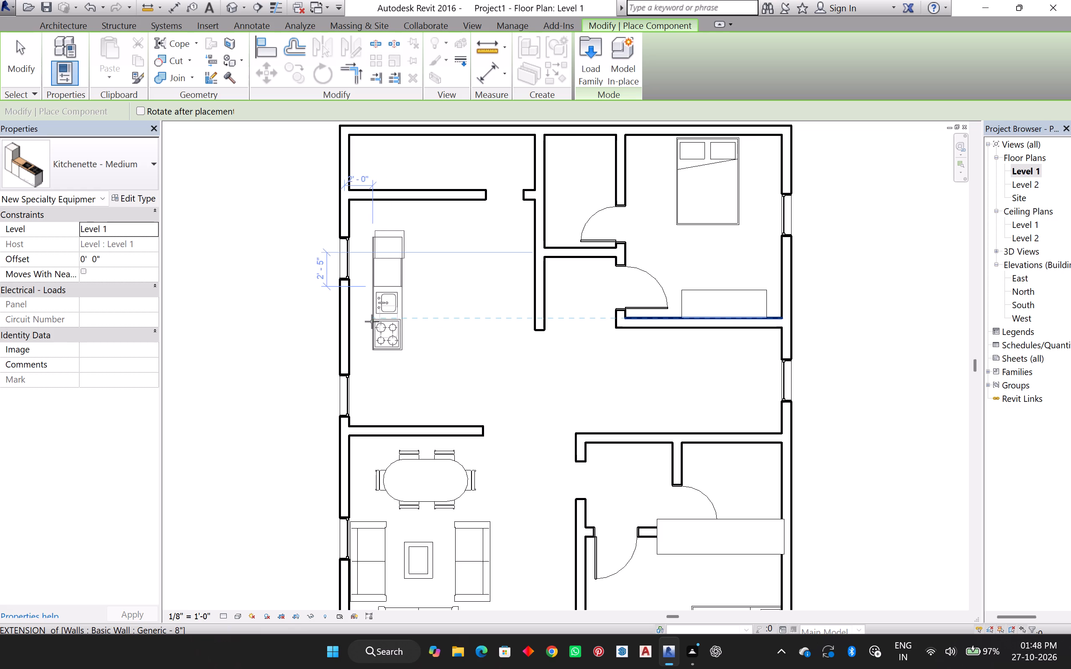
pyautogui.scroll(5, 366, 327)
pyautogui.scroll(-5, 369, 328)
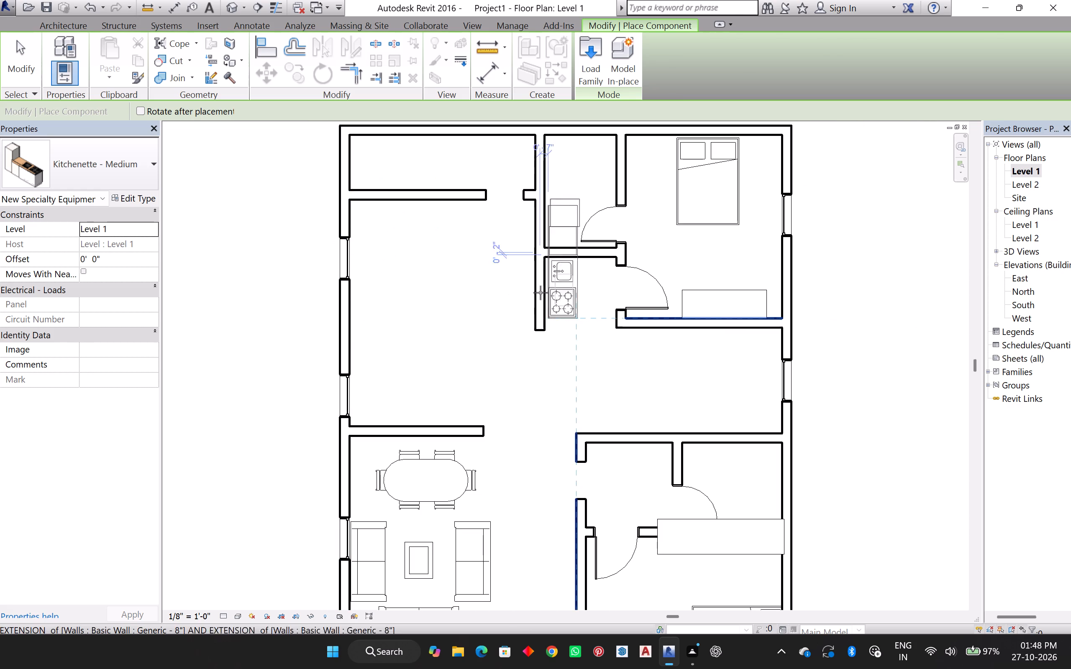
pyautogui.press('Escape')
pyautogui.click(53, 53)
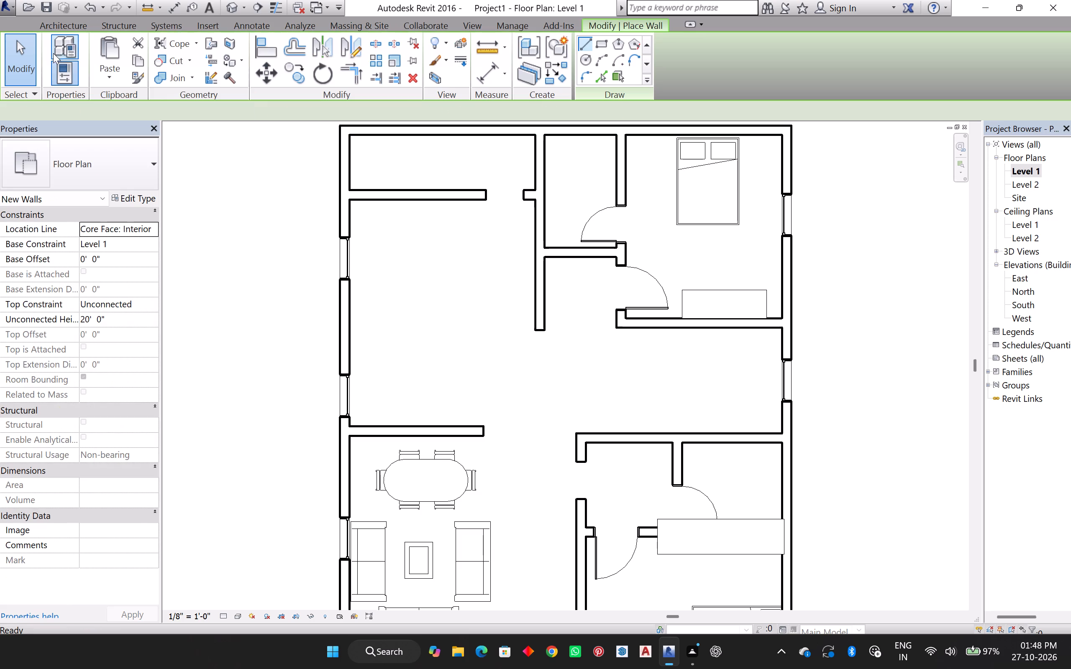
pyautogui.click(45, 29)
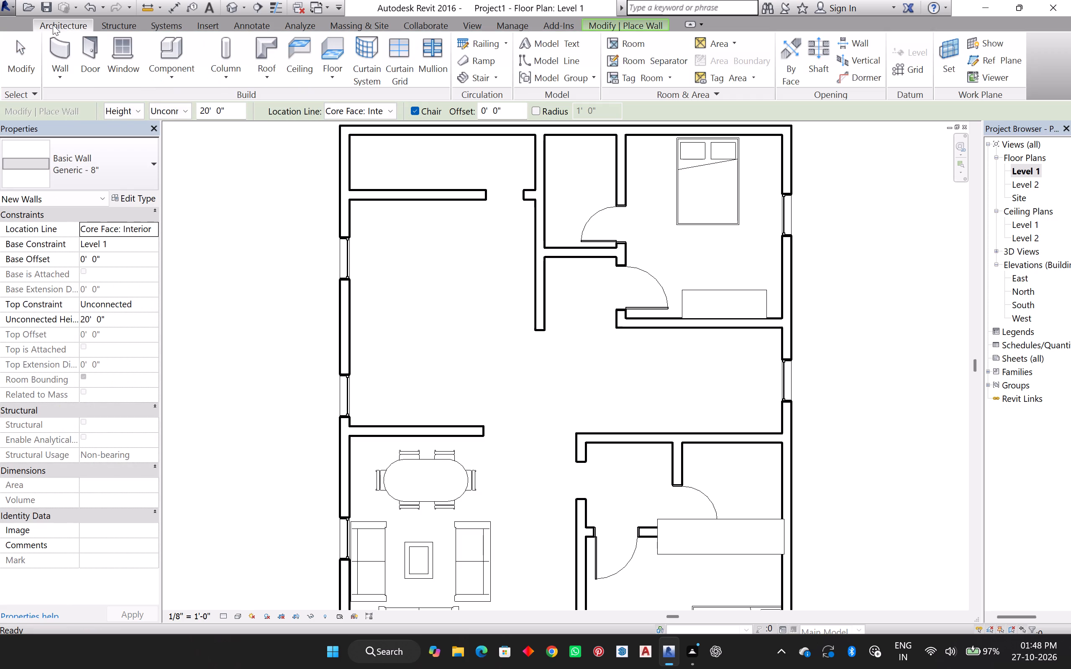
# Look through the Classroom-Library and Ladders folders under Specialty Equipment in the US Imperial family library.
pyautogui.click(149, 49)
pyautogui.click(590, 63)
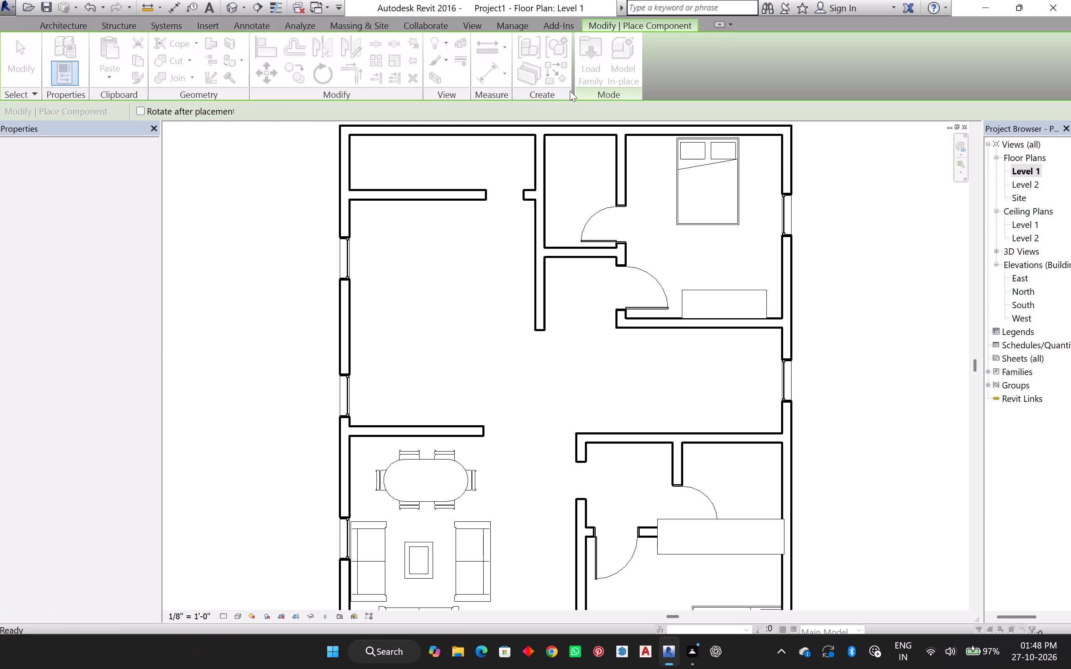
pyautogui.scroll(-2, 497, 281)
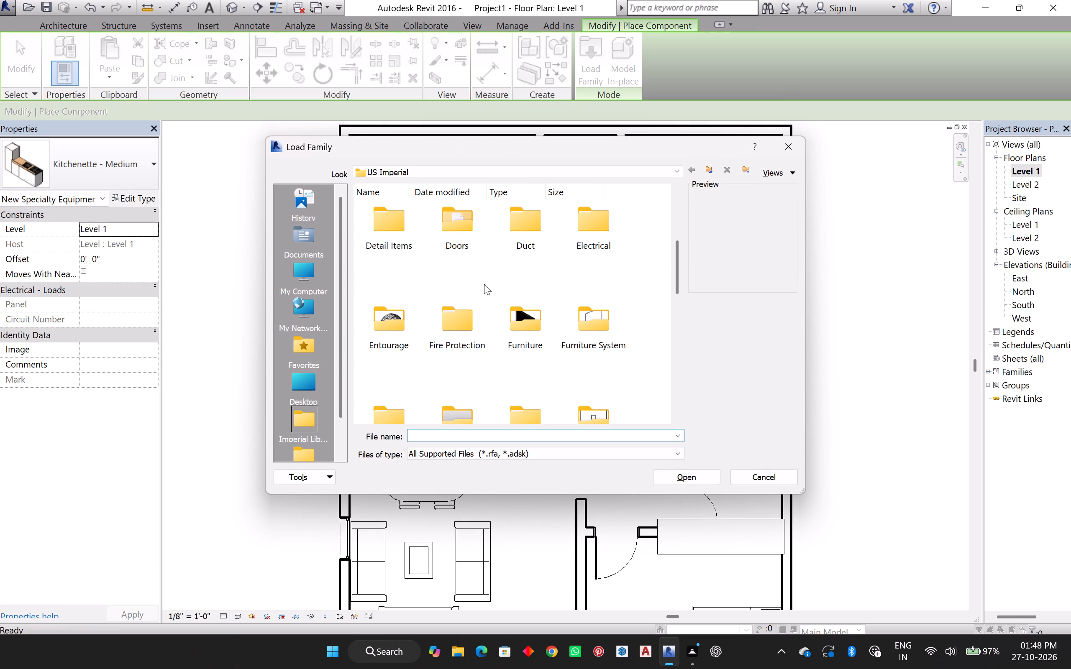
pyautogui.scroll(-3, 484, 284)
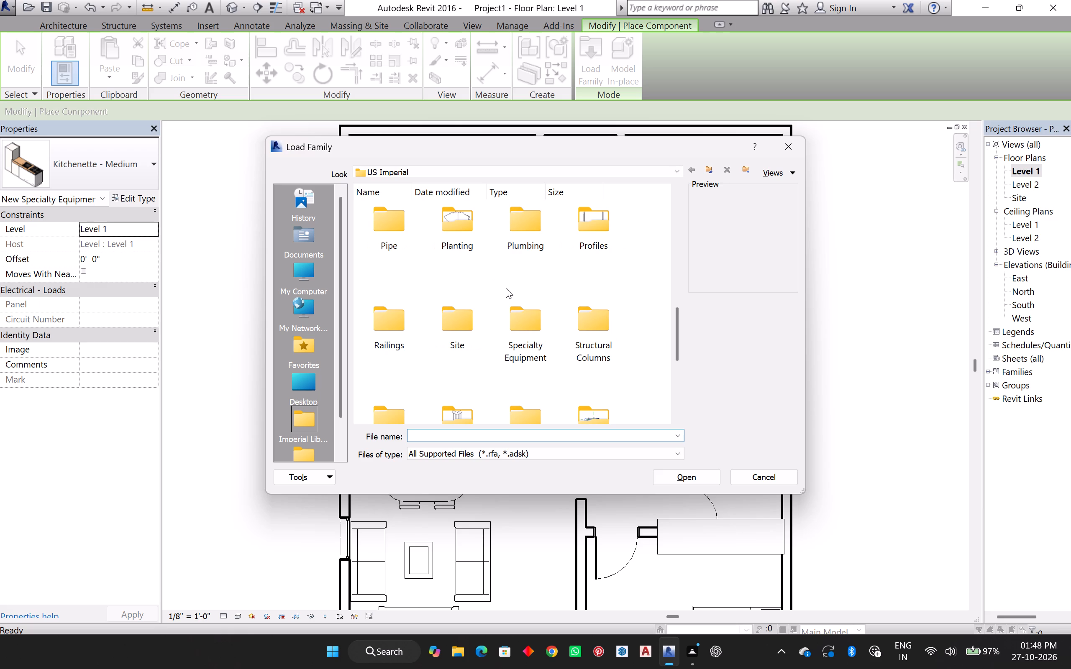
pyautogui.click(516, 304)
pyautogui.click(520, 299)
pyautogui.click(516, 334)
pyautogui.doubleClick(528, 328)
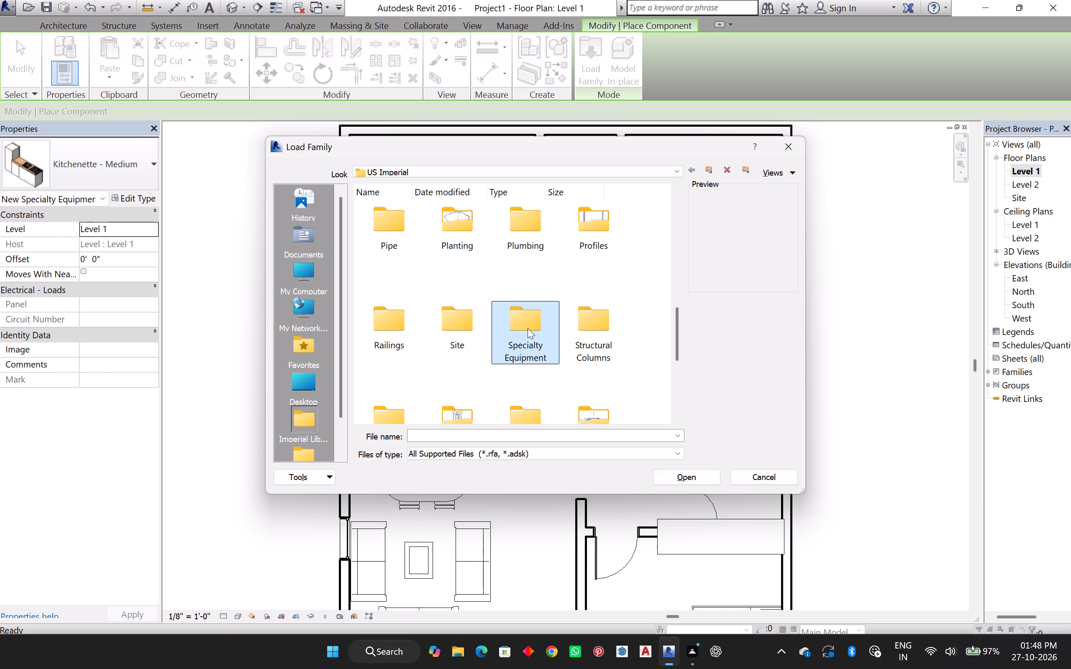
pyautogui.tripleClick(389, 213)
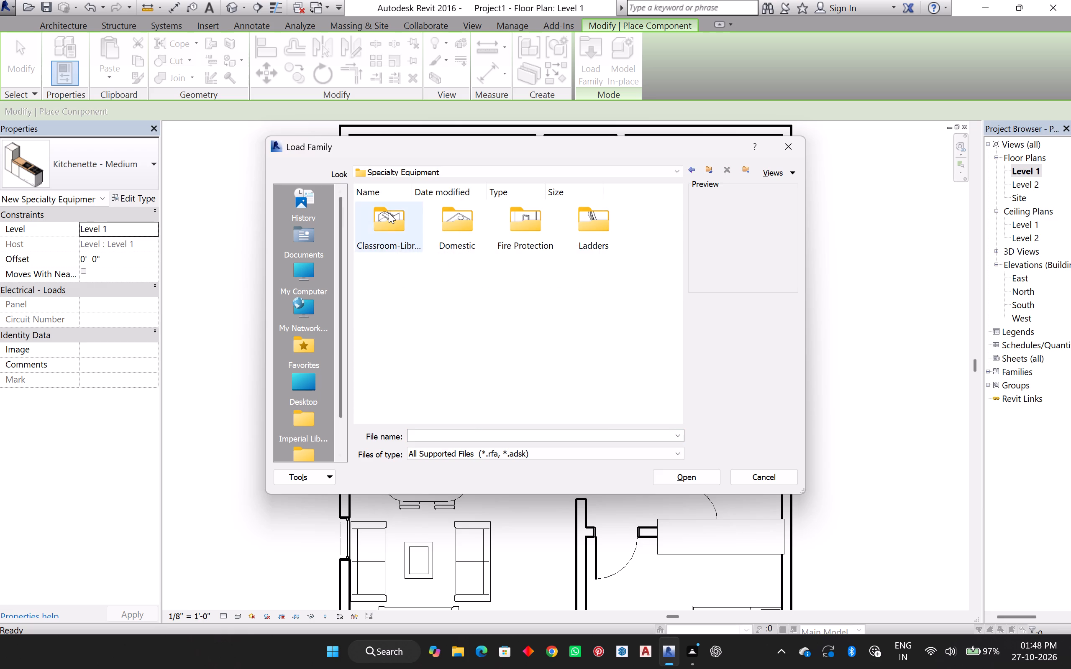
pyautogui.click(694, 171)
pyautogui.doubleClick(618, 234)
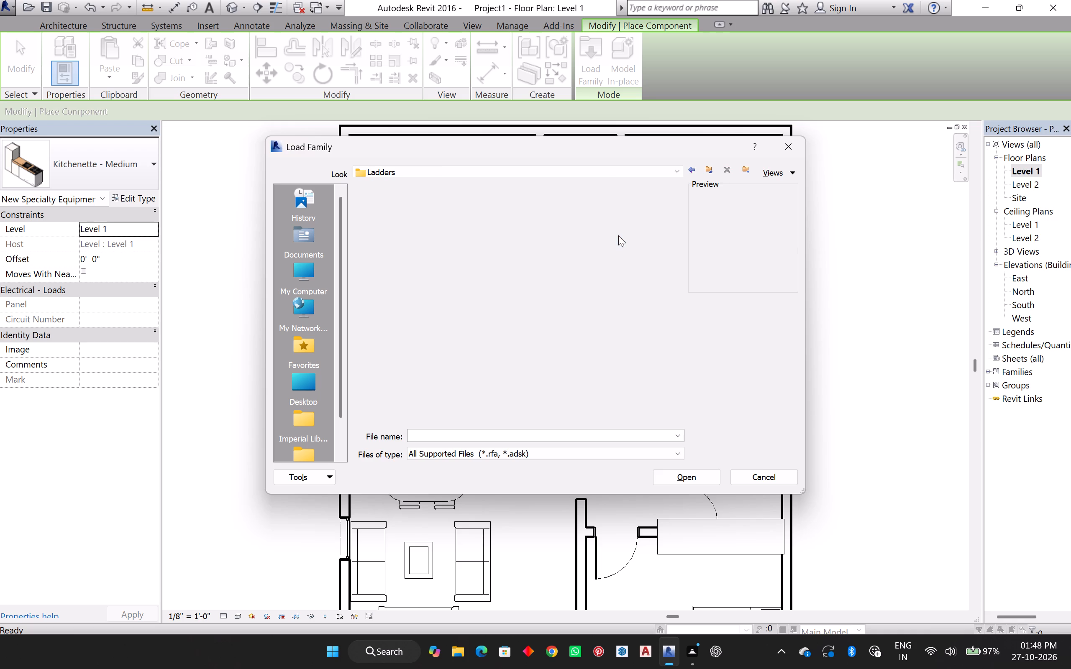
pyautogui.click(692, 169)
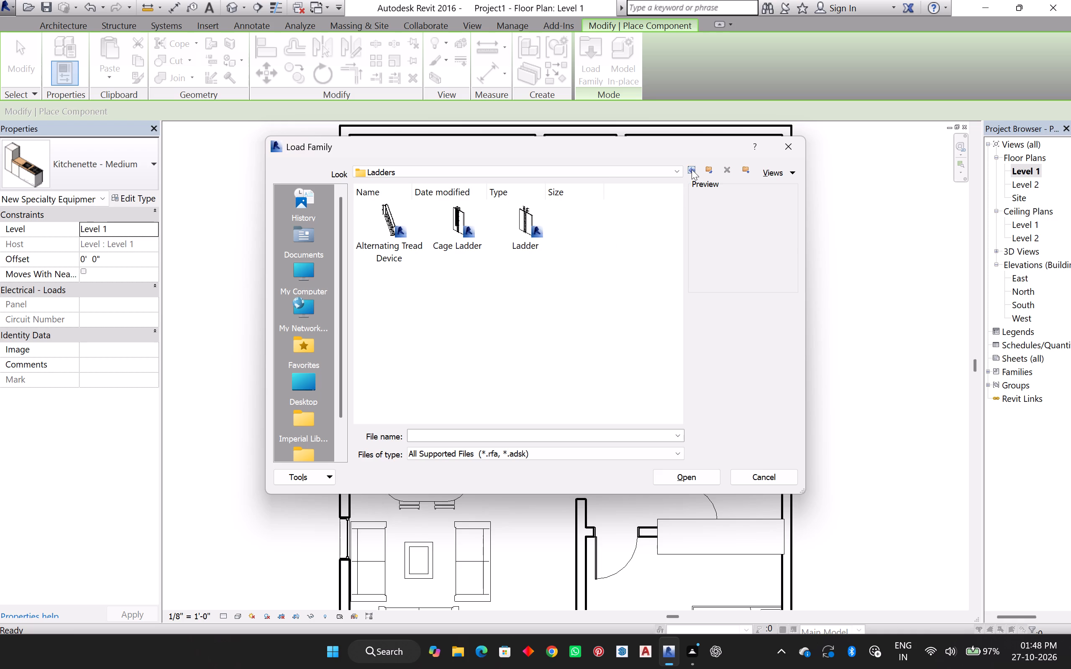
# Load the Kitchenette - Medium family from the Domestic folder of Specialty Equipment for placement.
pyautogui.doubleClick(456, 214)
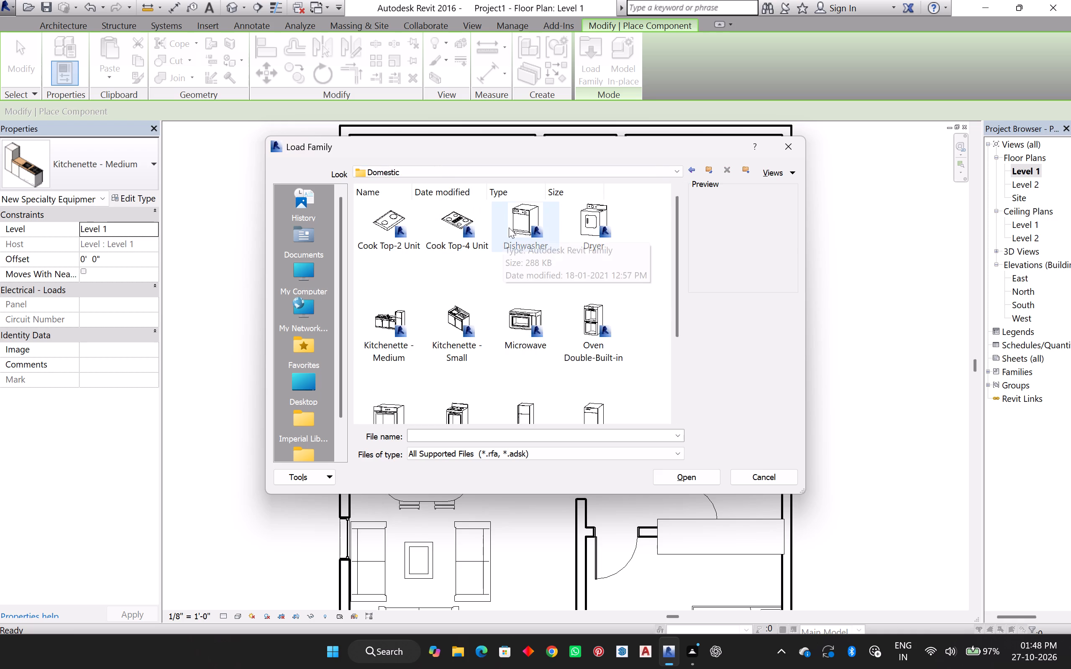
pyautogui.scroll(-1, 471, 284)
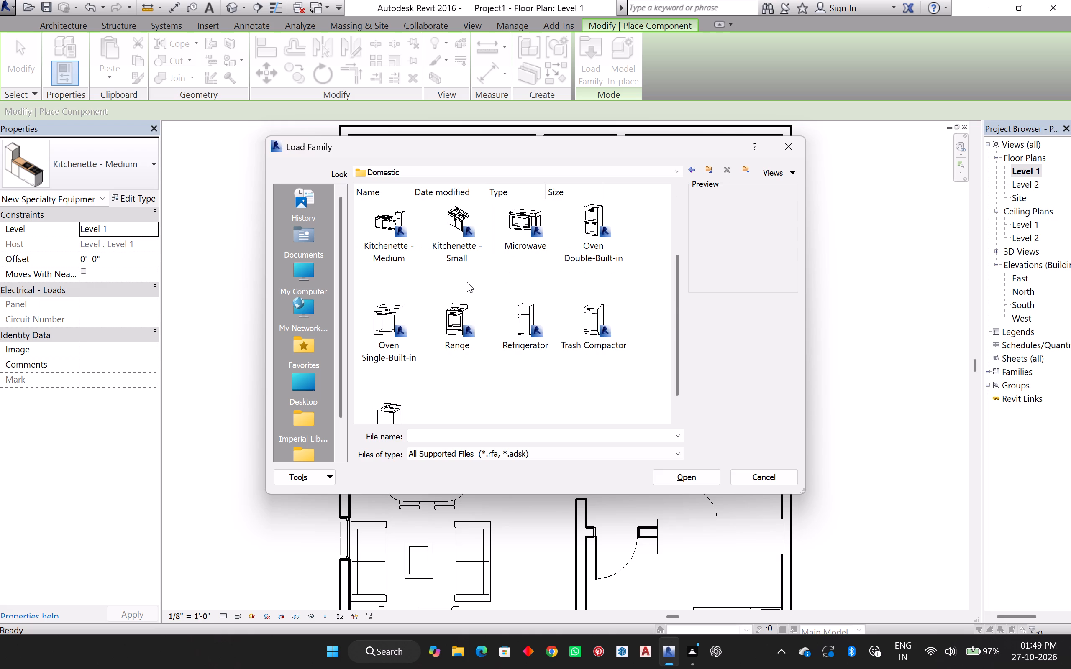
pyautogui.scroll(-2, 467, 282)
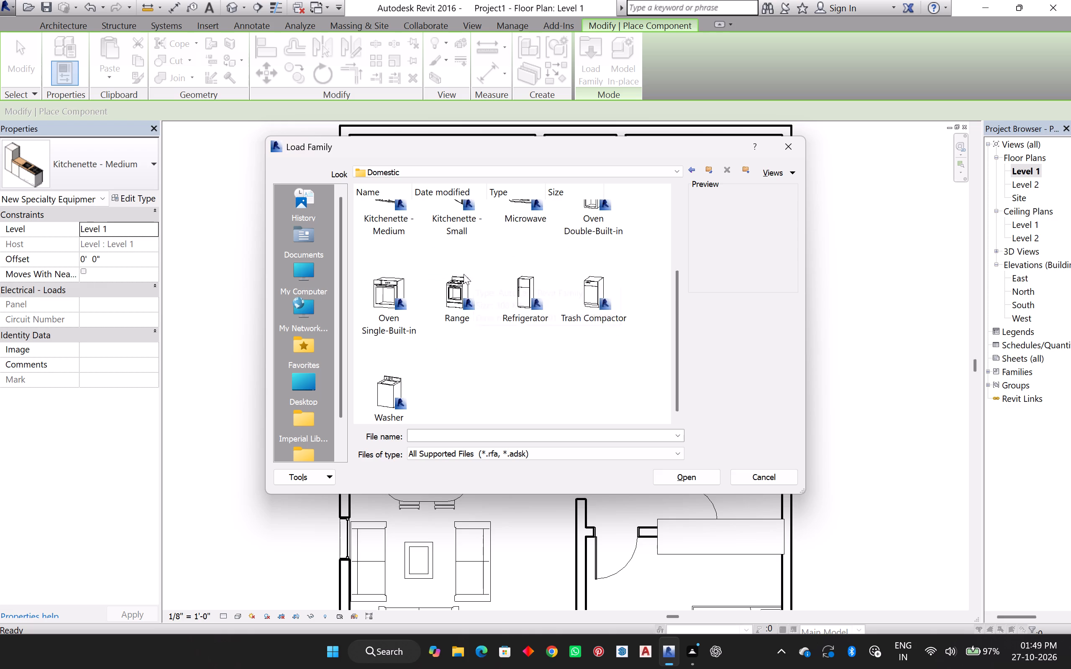
pyautogui.scroll(1, 392, 223)
pyautogui.scroll(1, 394, 290)
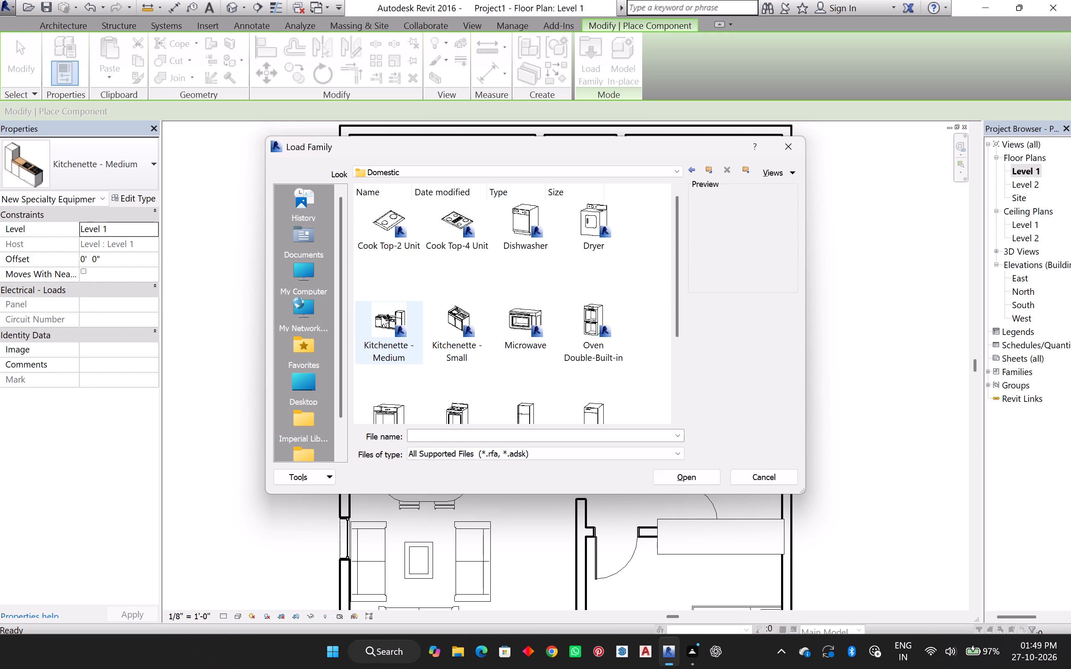
pyautogui.click(383, 316)
pyautogui.scroll(4, 707, 214)
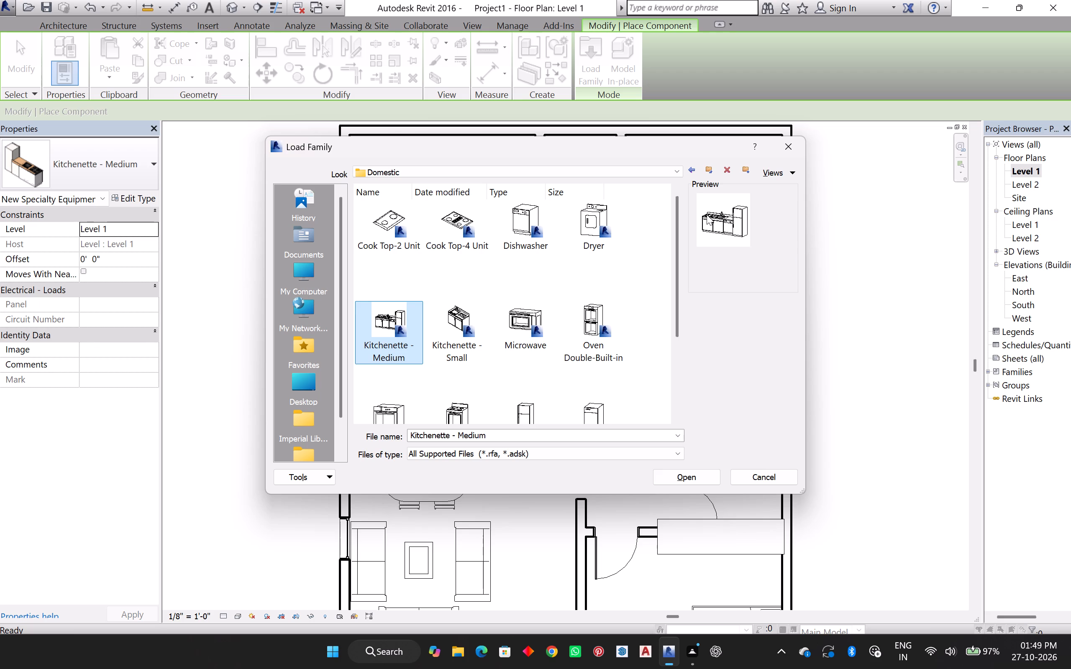
pyautogui.scroll(-1, 707, 214)
pyautogui.click(705, 214)
pyautogui.scroll(1, 710, 222)
pyautogui.click(680, 474)
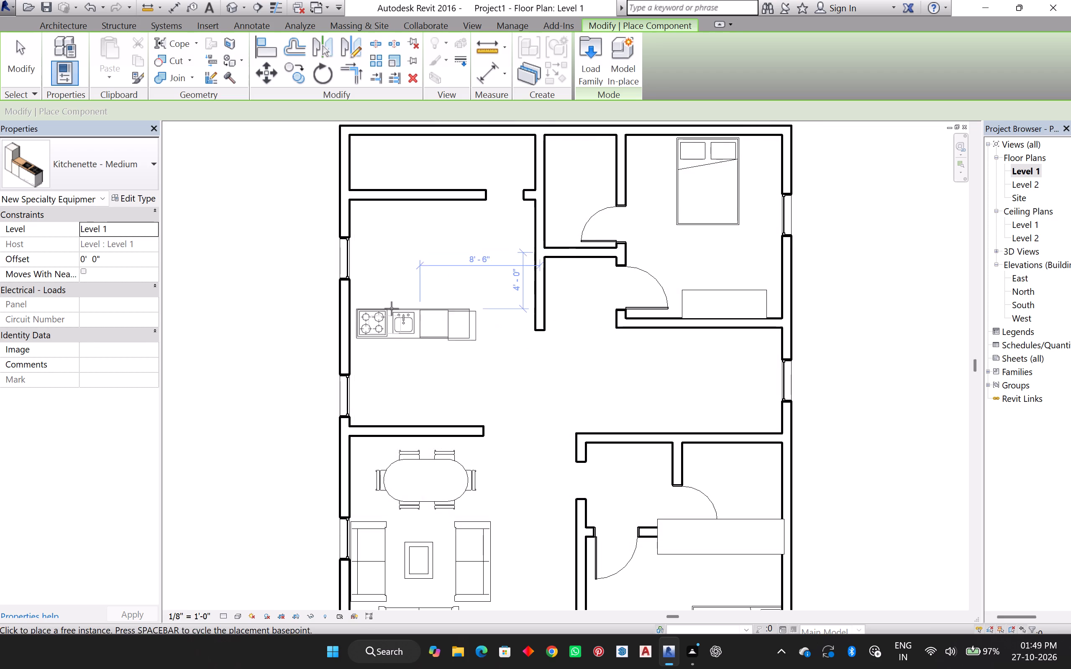
# Rotate the Kitchenette - Medium and place it along the west exterior wall, in the corner just north of the dining area's partition.
pyautogui.press('space')
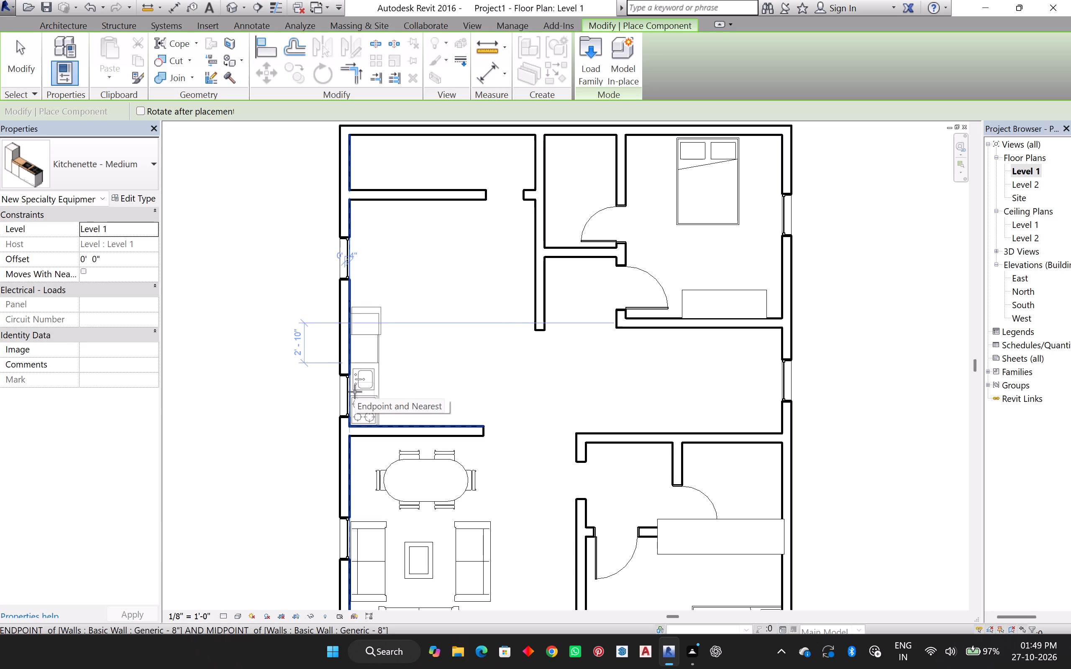
pyautogui.click(355, 392)
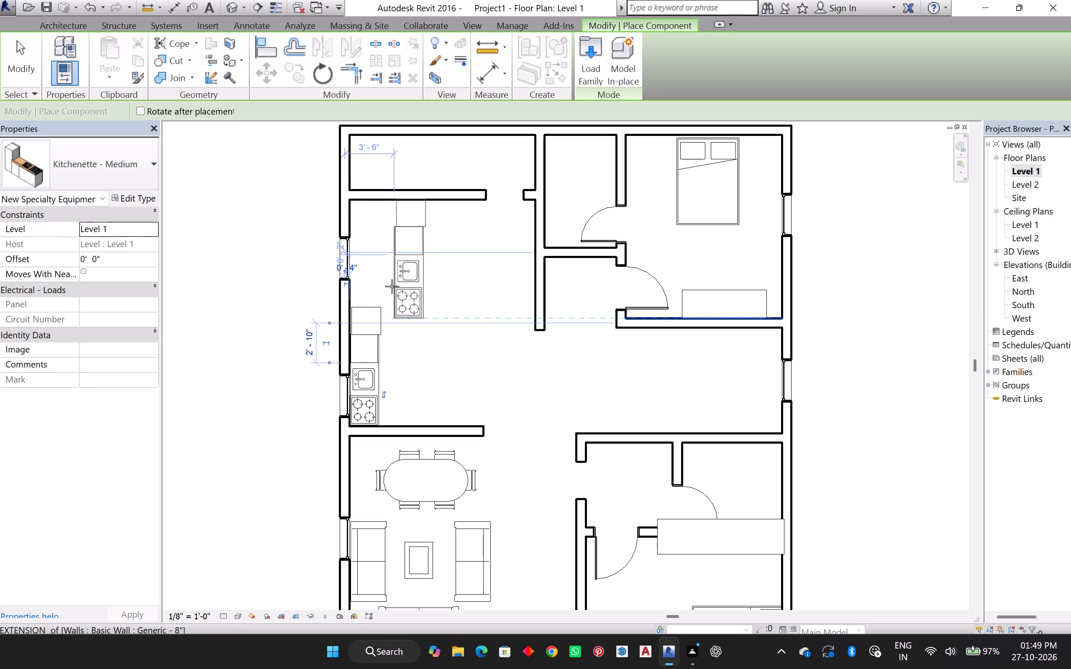
pyautogui.press('Escape')
pyautogui.press('Escape')
pyautogui.press('Escape')
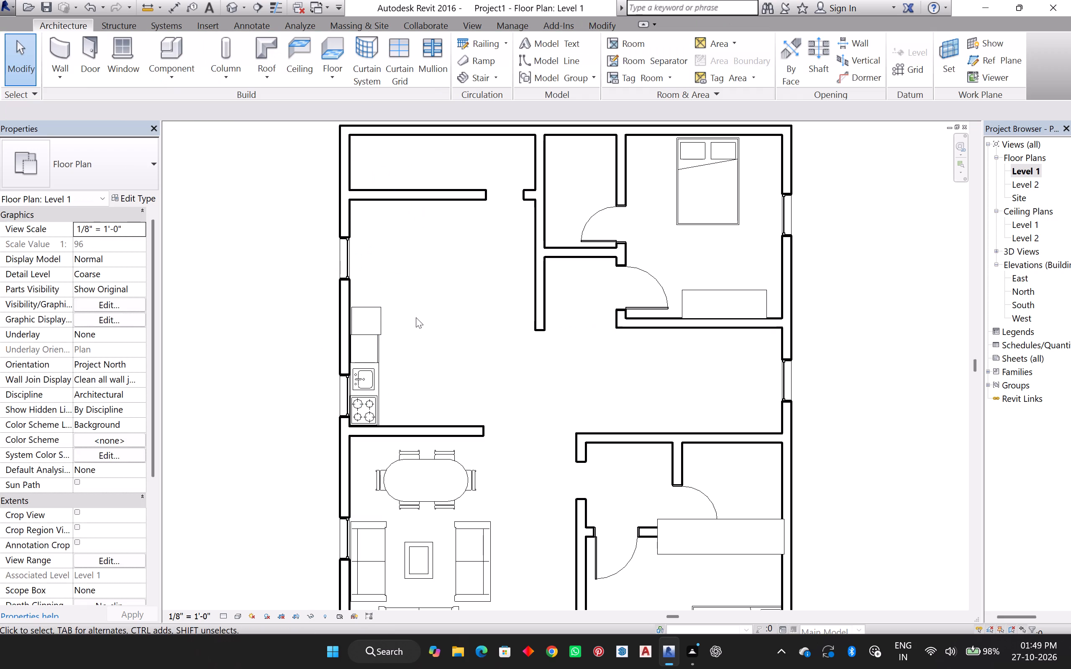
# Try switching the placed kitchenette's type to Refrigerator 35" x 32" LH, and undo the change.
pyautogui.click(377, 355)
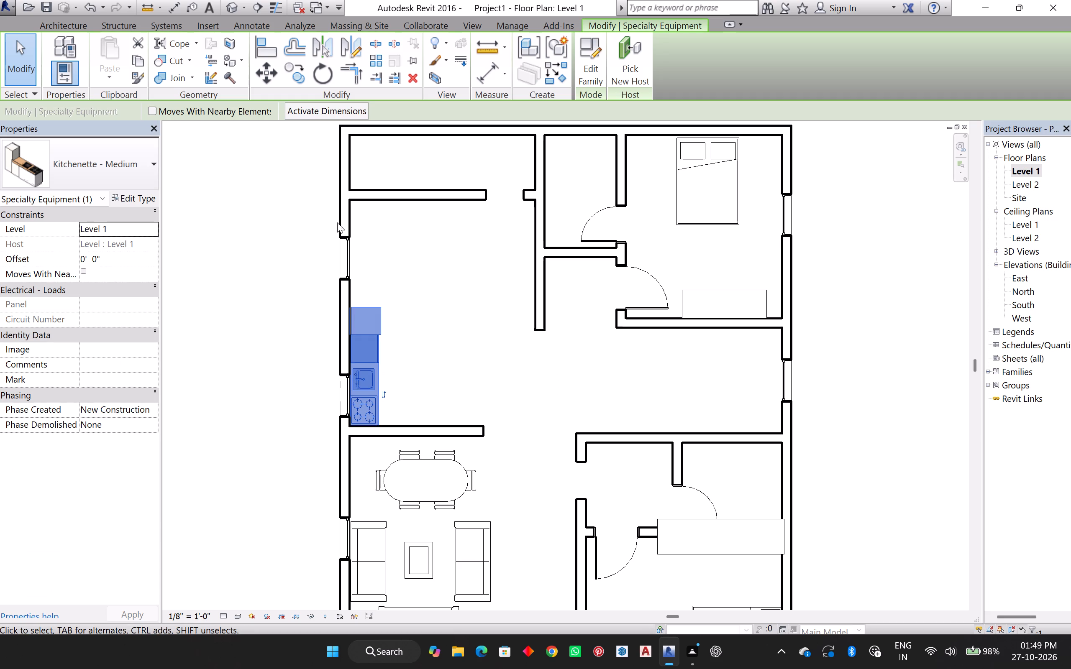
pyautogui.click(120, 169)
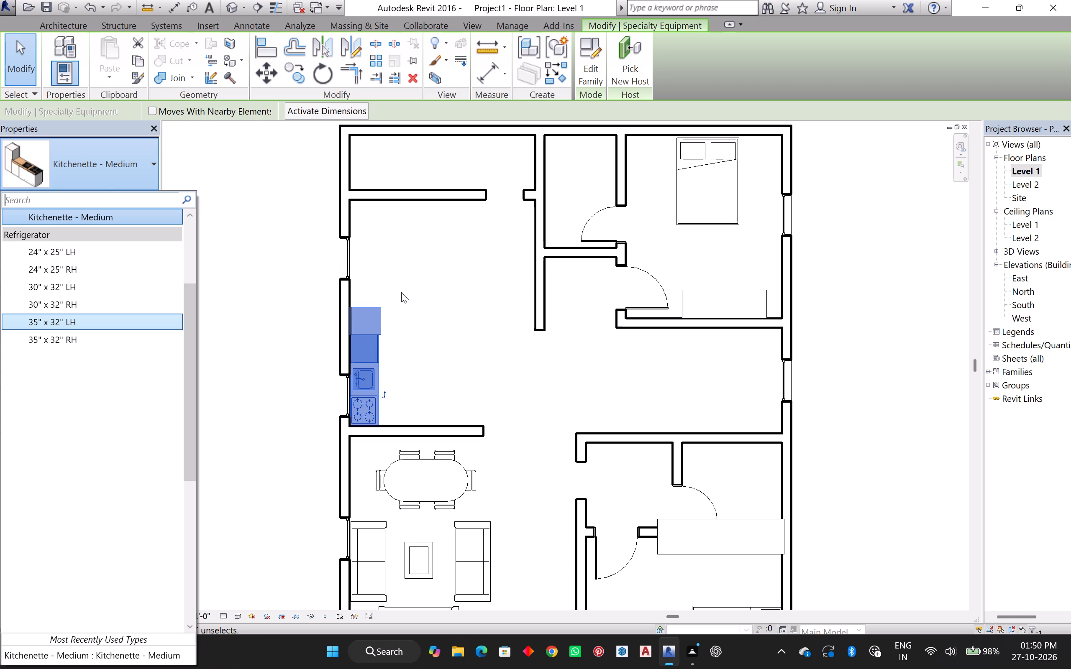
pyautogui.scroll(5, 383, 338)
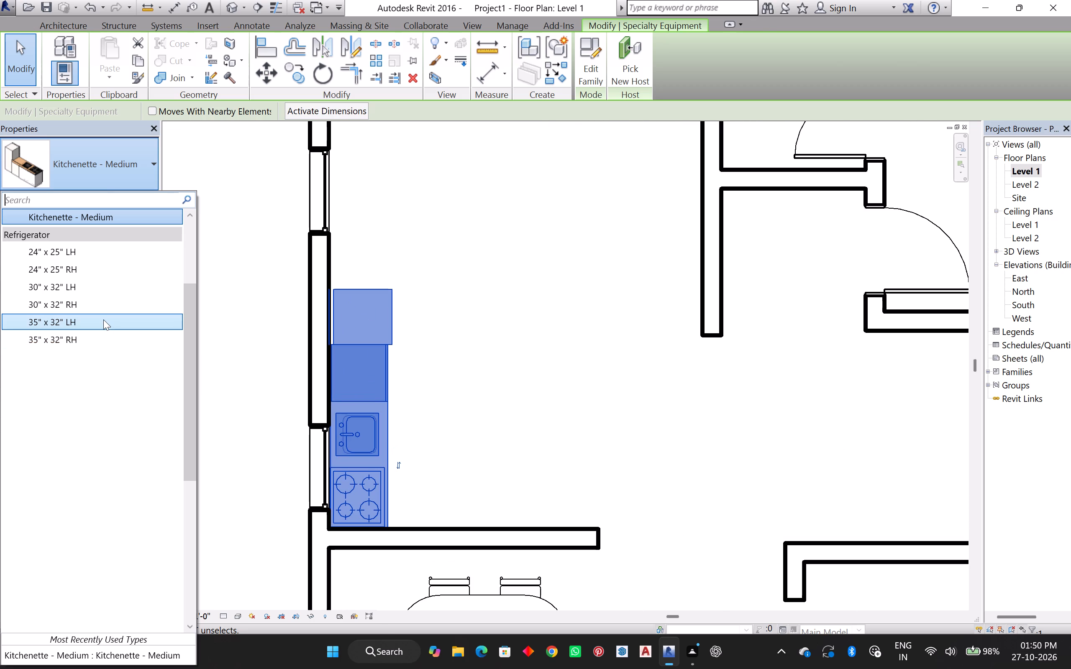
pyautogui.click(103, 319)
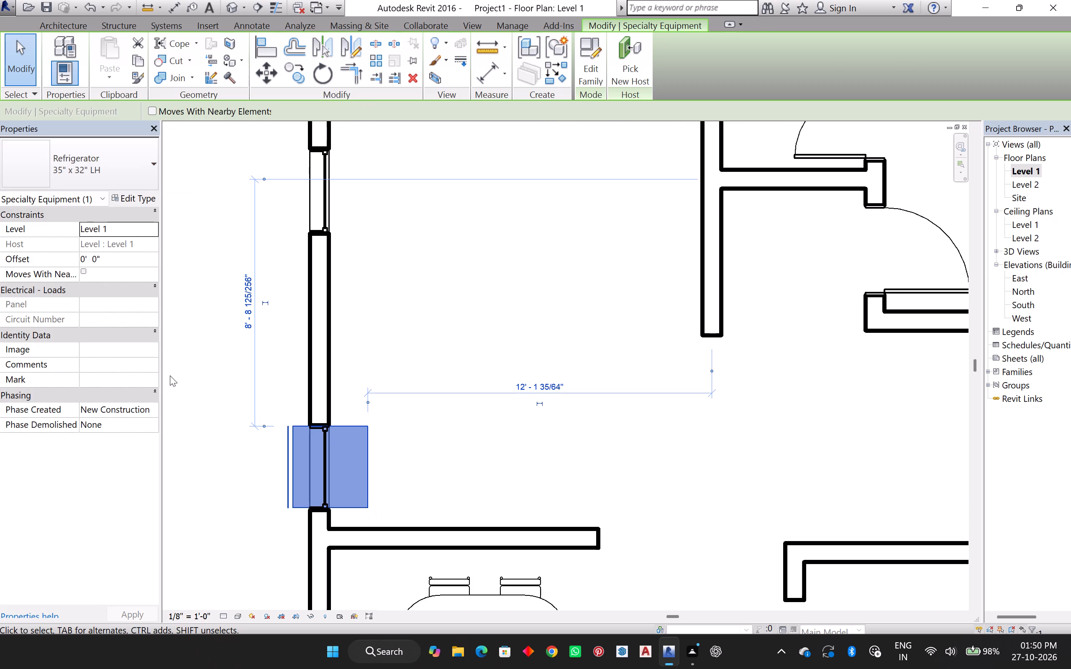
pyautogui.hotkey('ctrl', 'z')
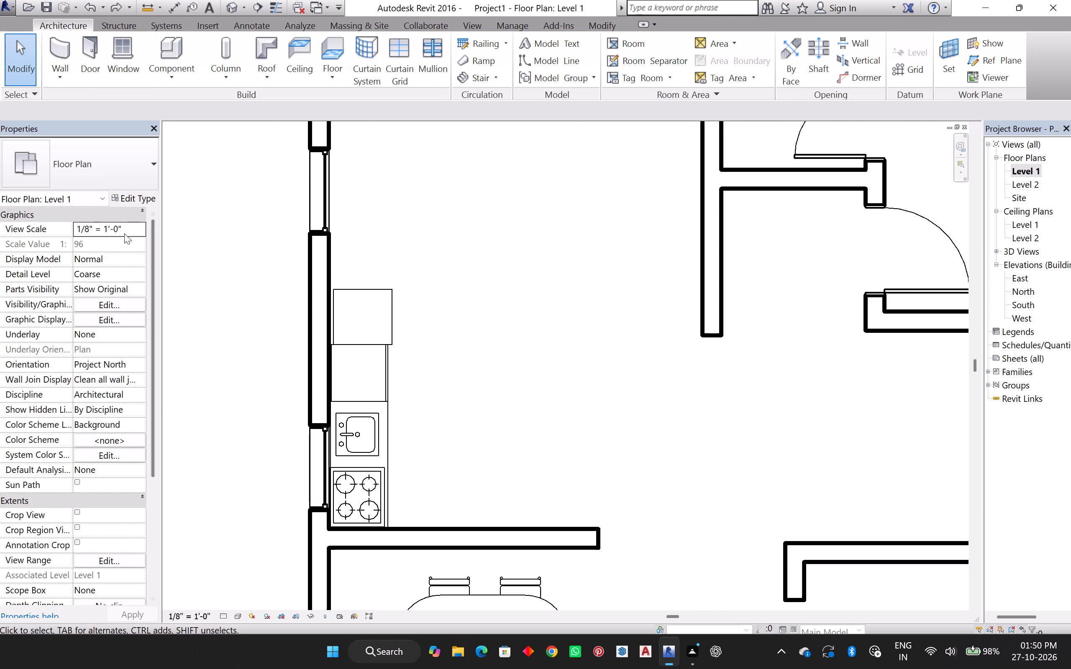
# Open the placed kitchenette's family for inspection, close it and return to the project's 3D view.
pyautogui.click(94, 151)
pyautogui.doubleClick(363, 363)
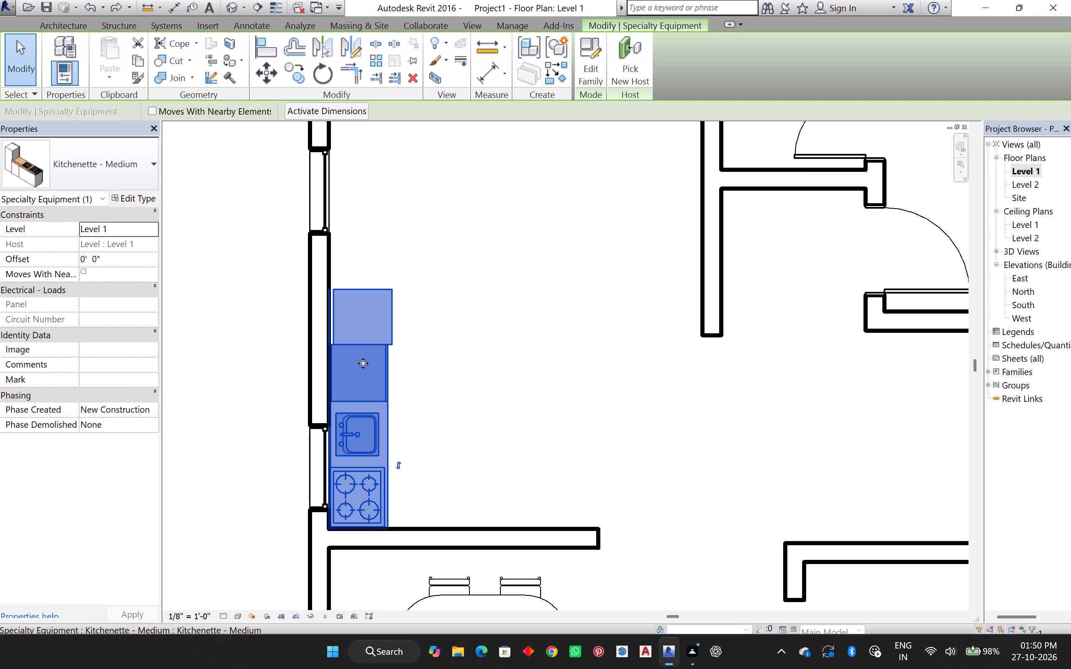
pyautogui.click(134, 161)
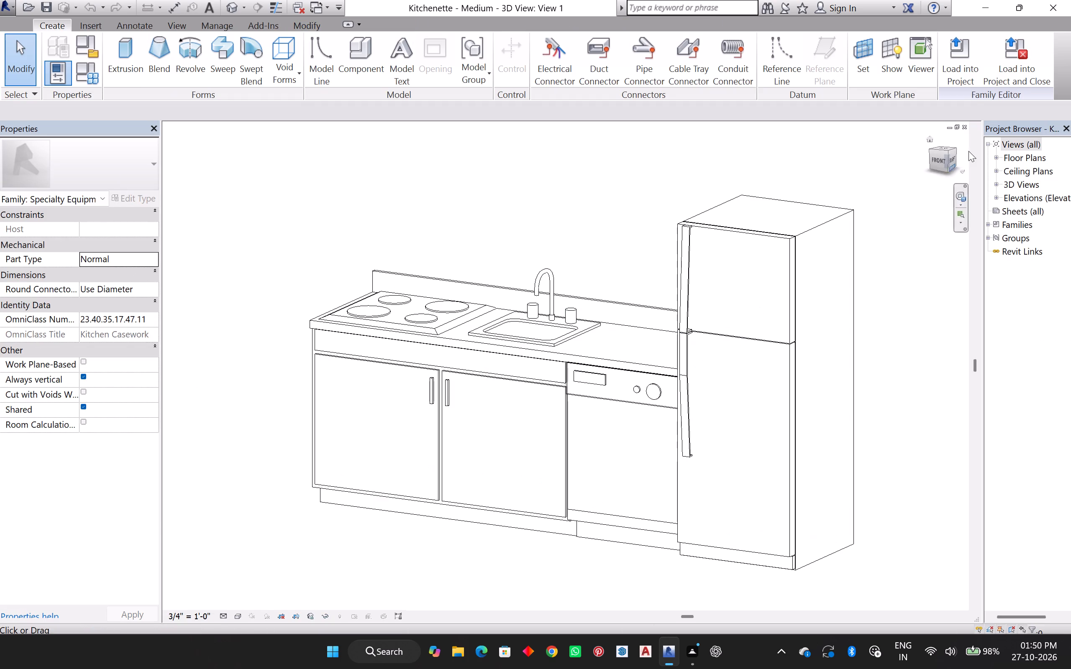
pyautogui.doubleClick(964, 127)
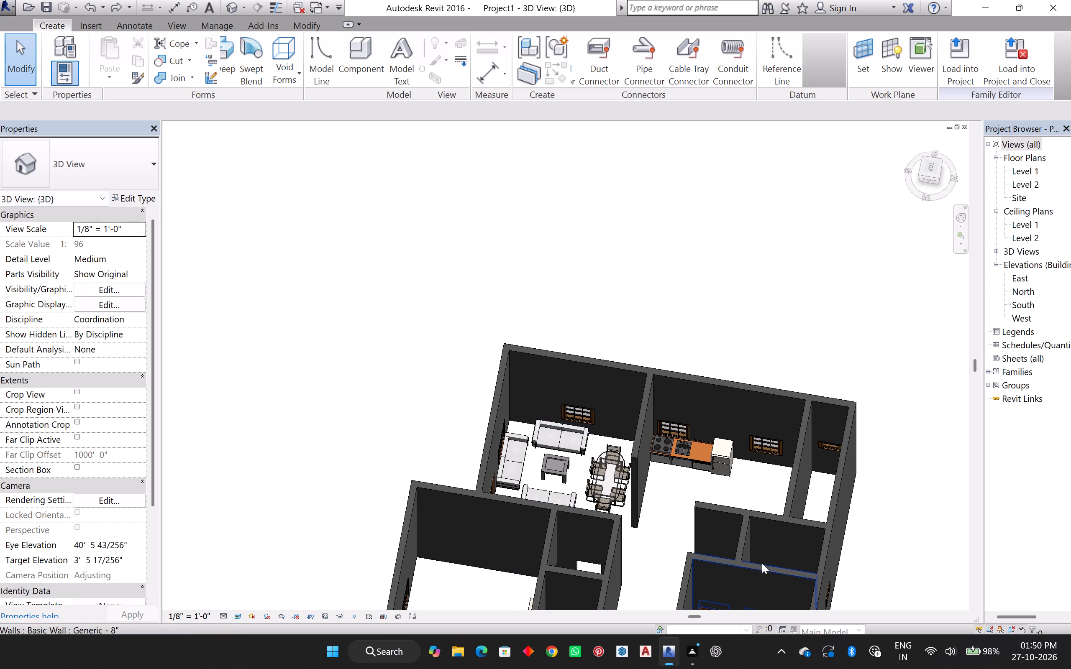
# Open the kitchenette's family from the project's 3D view for inspection and close it without saving.
pyautogui.scroll(6, 705, 448)
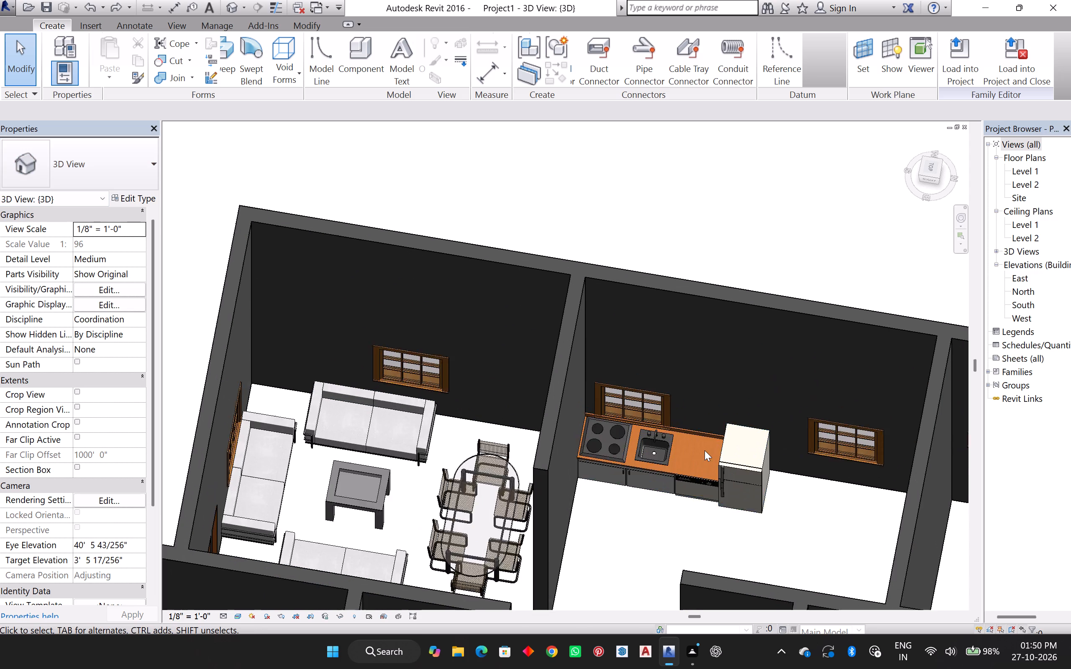
pyautogui.scroll(3, 705, 450)
pyautogui.click(686, 465)
pyautogui.doubleClick(741, 480)
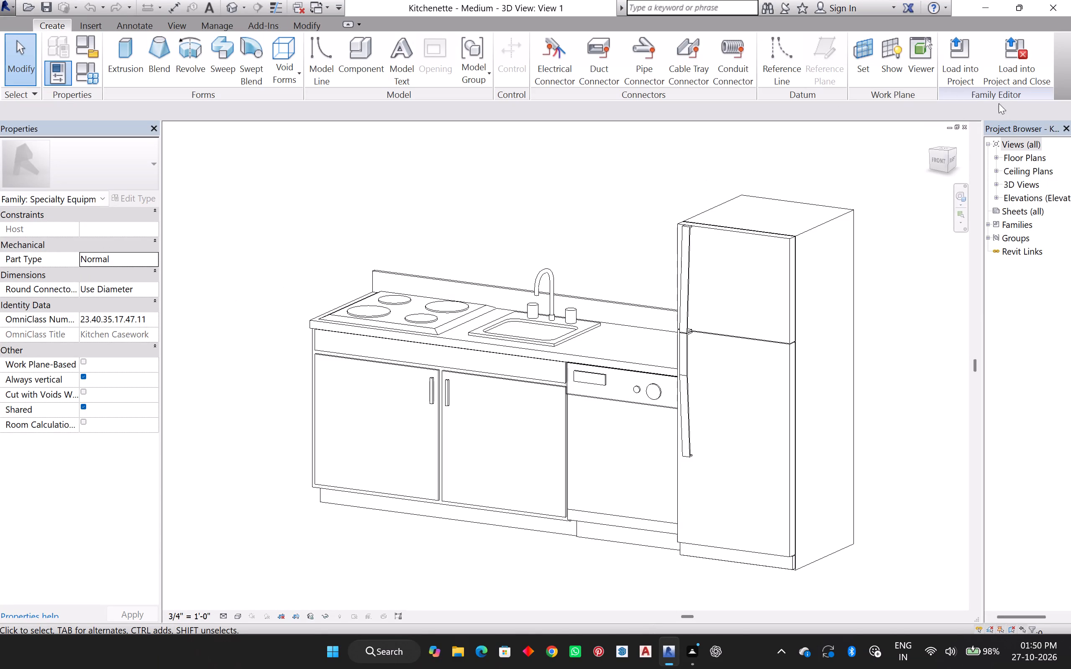
pyautogui.click(964, 129)
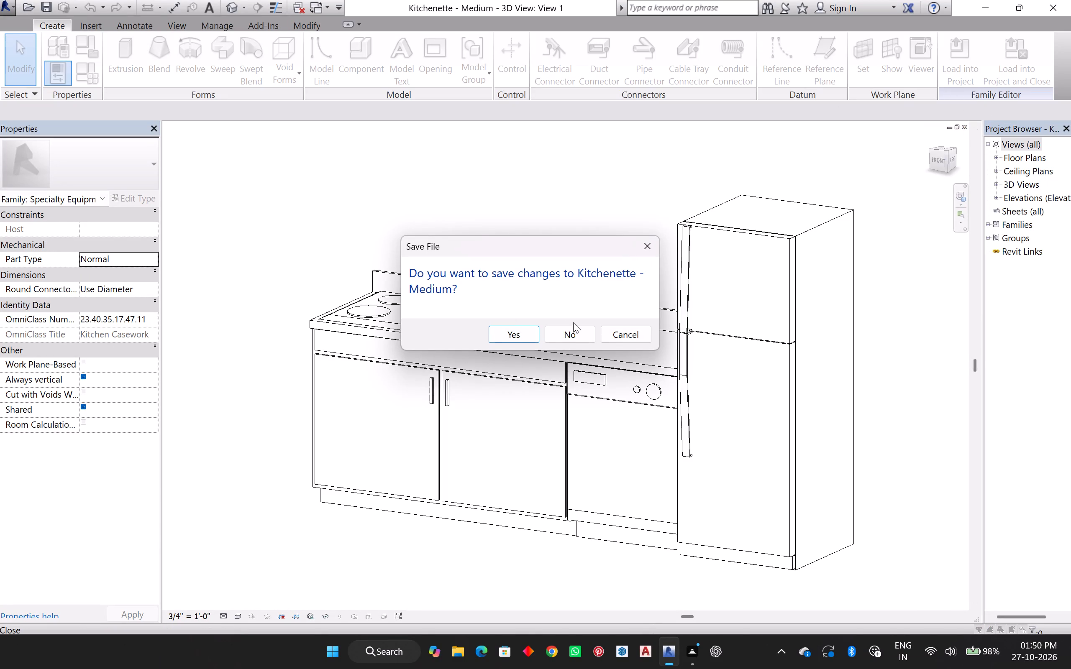
pyautogui.click(566, 334)
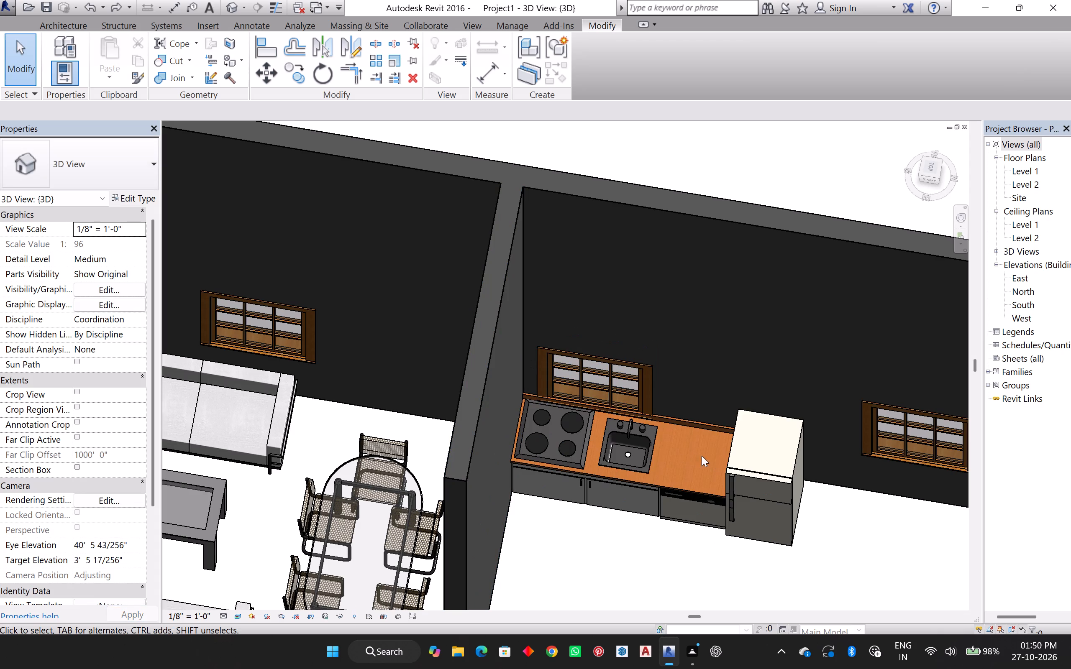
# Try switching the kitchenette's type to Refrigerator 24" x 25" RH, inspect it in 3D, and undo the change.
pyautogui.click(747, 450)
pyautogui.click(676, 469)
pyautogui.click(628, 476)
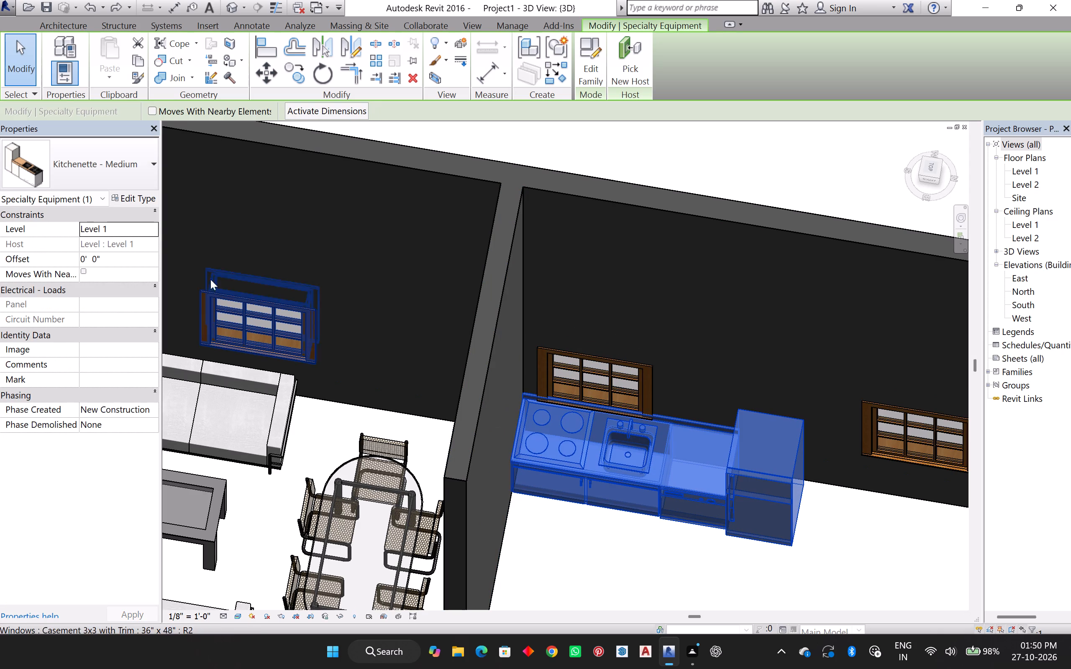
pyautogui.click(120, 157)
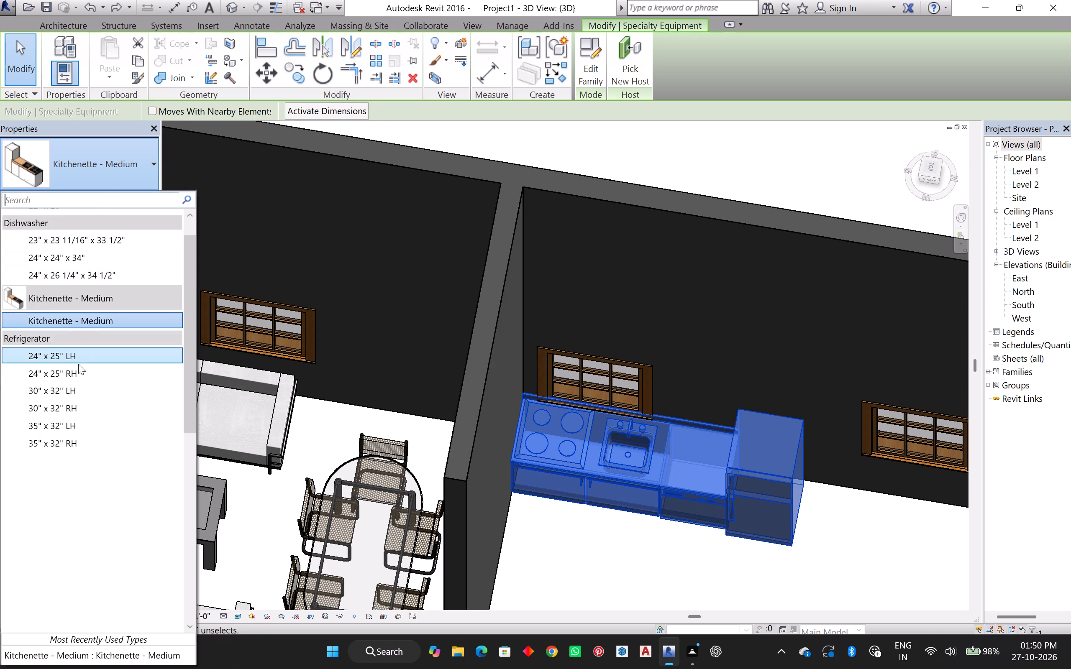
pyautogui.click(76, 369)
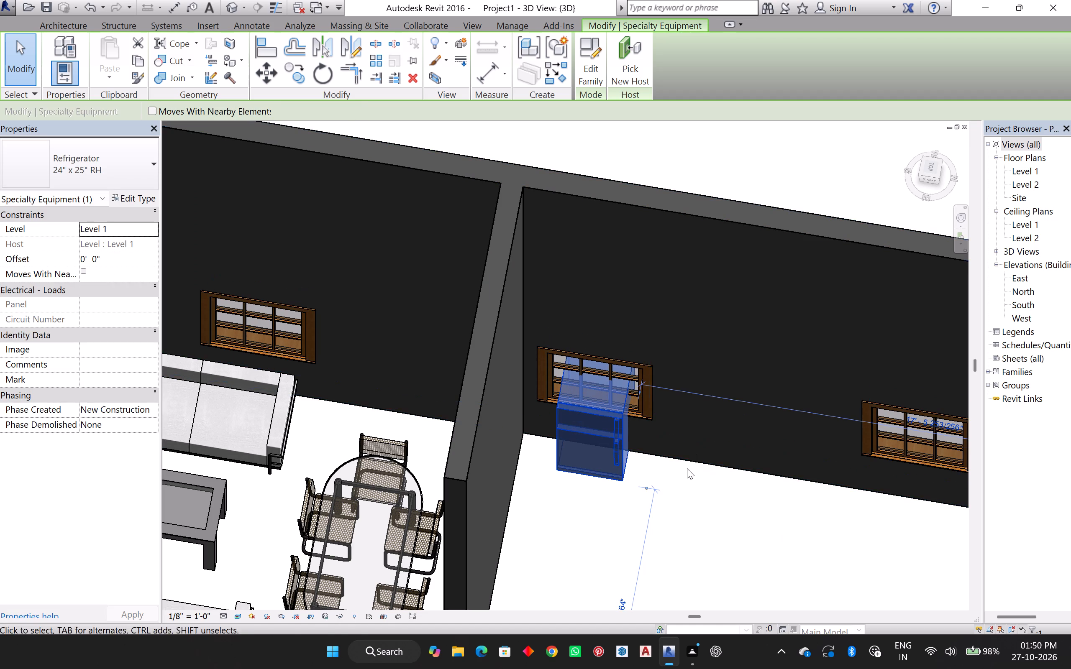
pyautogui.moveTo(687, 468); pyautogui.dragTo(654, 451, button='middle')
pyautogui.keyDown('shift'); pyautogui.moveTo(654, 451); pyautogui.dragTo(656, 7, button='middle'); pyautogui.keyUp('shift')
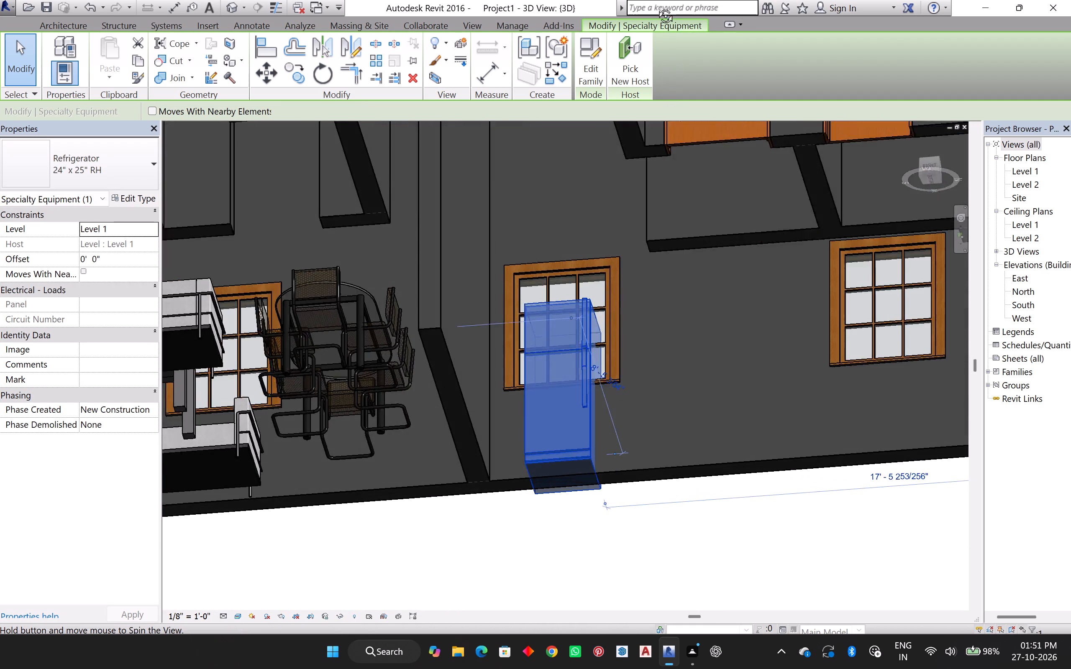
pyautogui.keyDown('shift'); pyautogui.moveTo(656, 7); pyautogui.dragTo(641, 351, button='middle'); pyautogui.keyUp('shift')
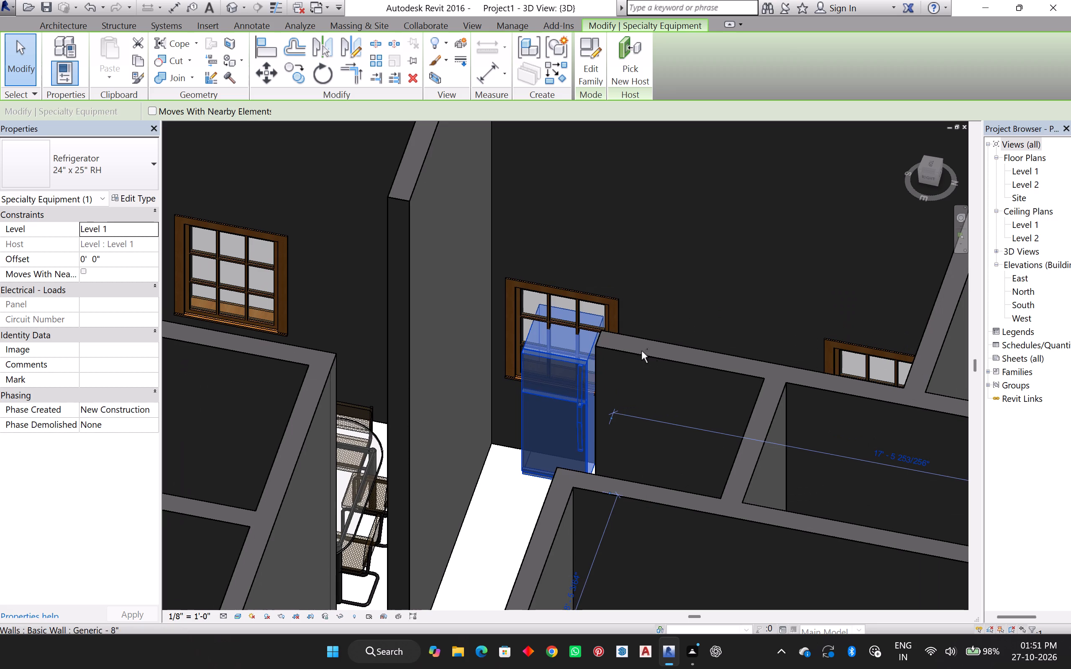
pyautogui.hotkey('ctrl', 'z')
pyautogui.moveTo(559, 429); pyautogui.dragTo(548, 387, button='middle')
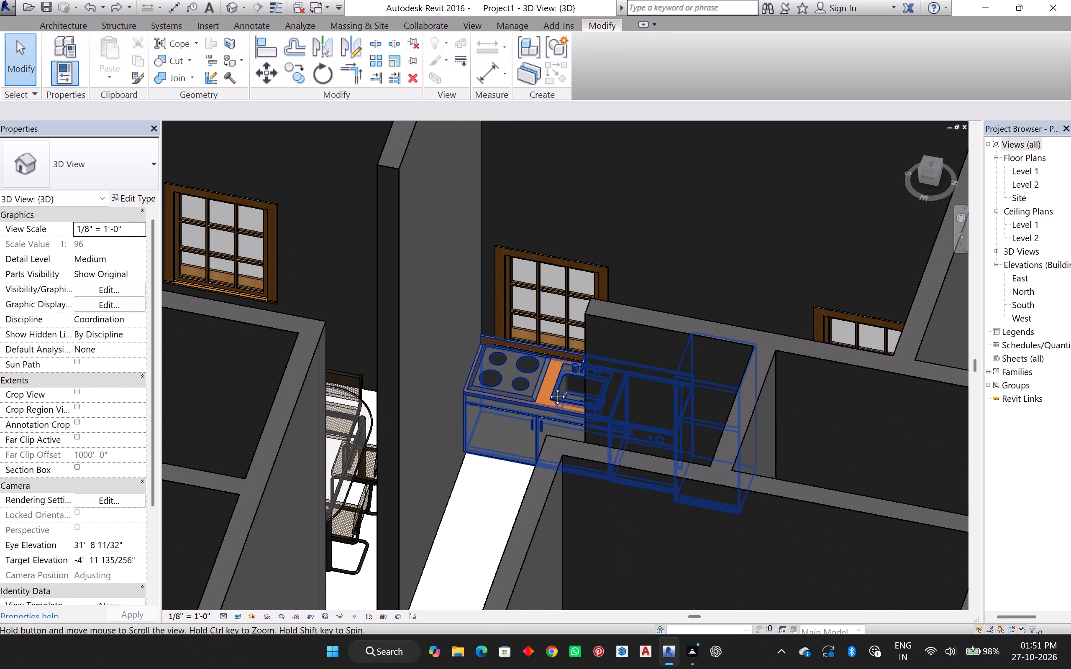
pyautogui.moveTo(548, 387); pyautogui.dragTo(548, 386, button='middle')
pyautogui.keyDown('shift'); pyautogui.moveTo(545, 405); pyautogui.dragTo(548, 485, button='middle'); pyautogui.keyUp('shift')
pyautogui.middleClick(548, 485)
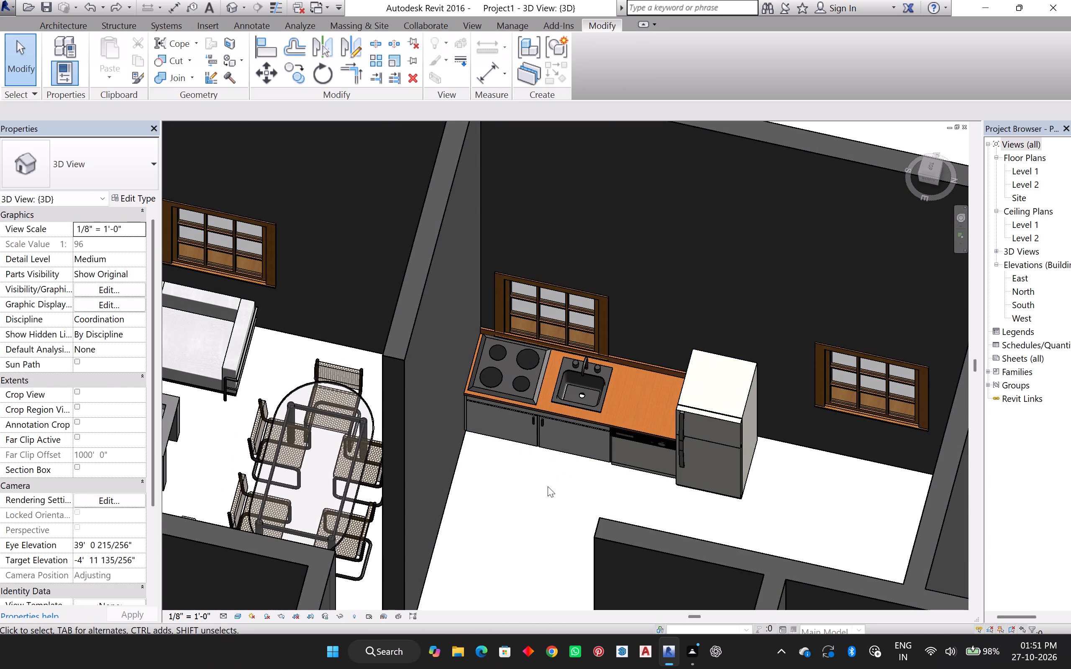
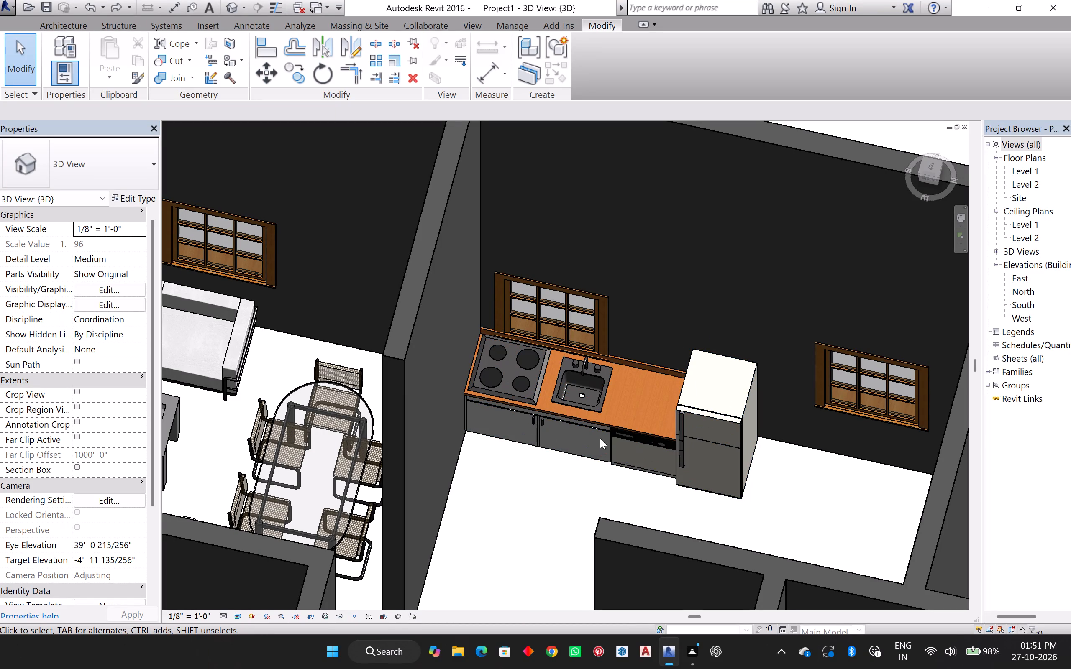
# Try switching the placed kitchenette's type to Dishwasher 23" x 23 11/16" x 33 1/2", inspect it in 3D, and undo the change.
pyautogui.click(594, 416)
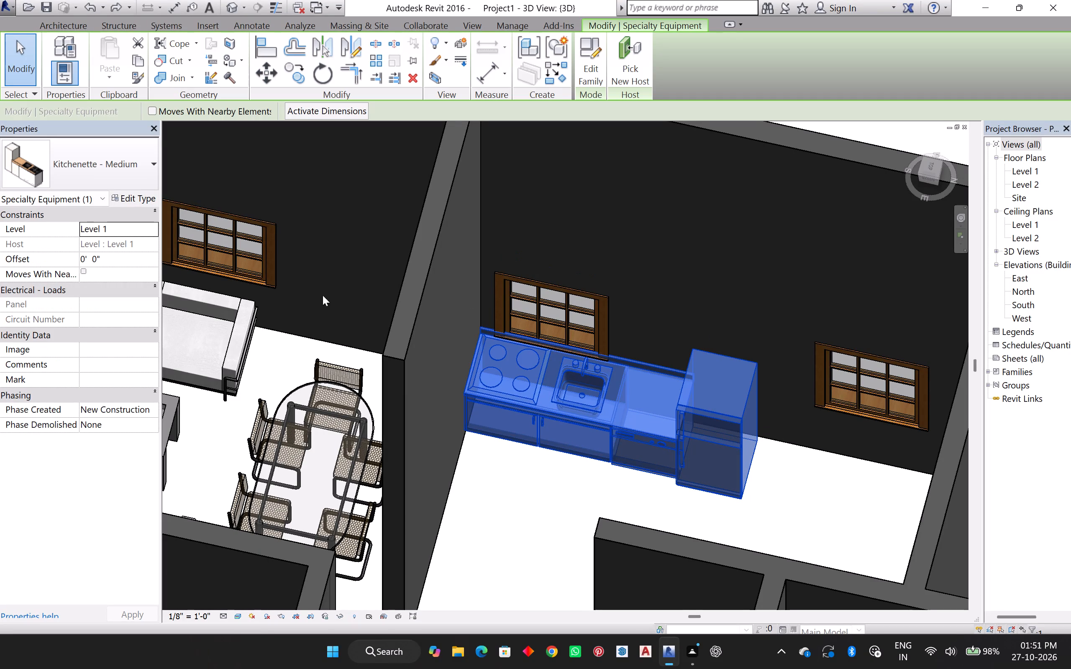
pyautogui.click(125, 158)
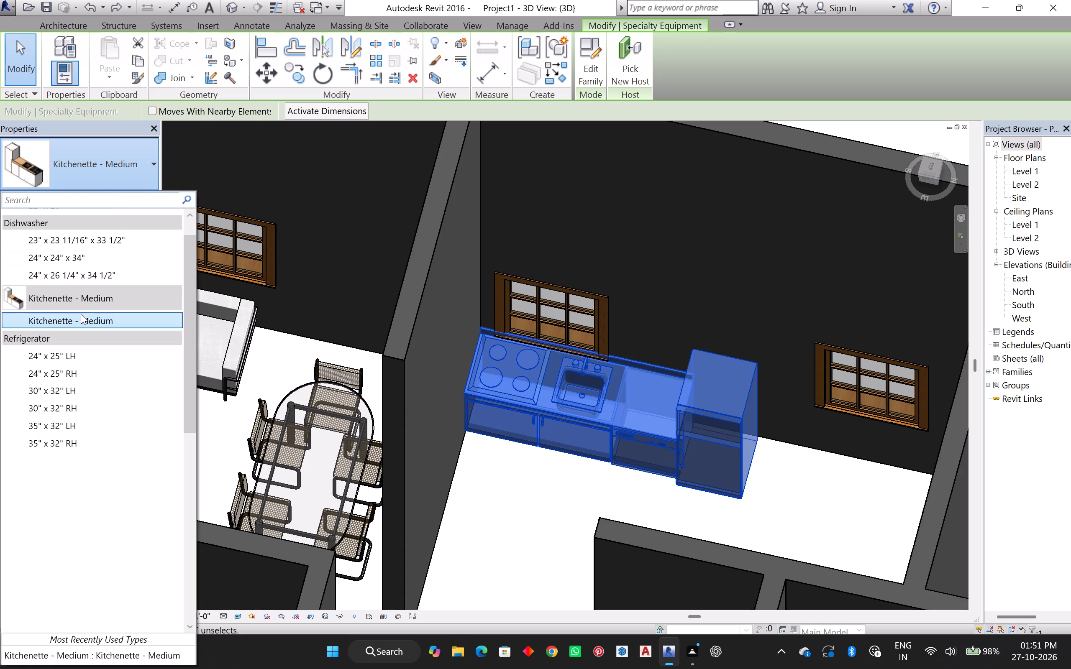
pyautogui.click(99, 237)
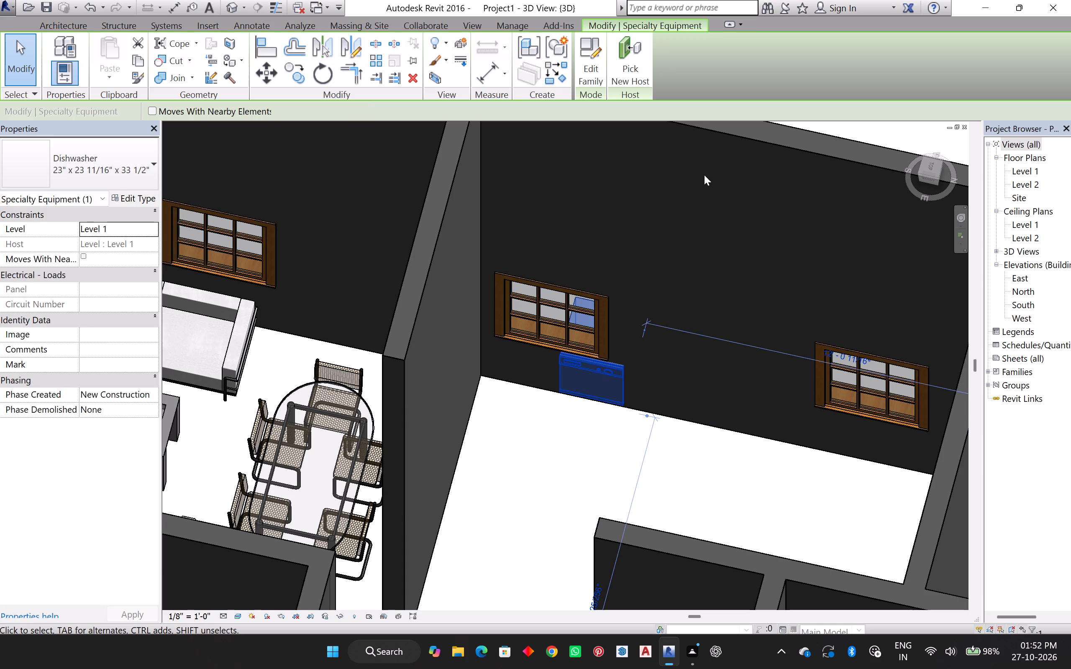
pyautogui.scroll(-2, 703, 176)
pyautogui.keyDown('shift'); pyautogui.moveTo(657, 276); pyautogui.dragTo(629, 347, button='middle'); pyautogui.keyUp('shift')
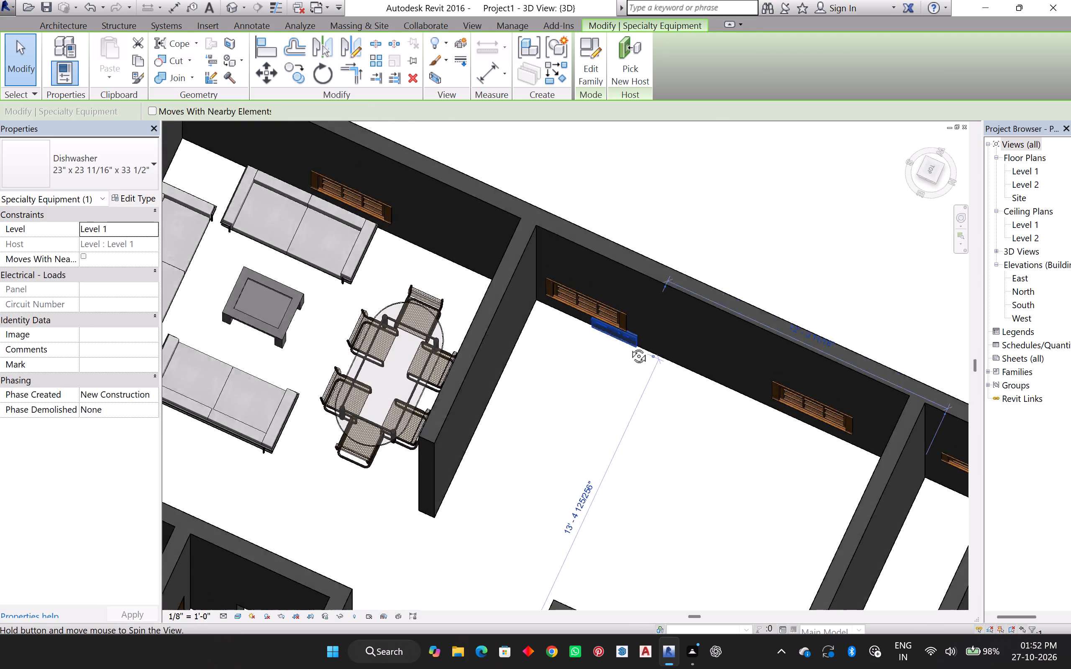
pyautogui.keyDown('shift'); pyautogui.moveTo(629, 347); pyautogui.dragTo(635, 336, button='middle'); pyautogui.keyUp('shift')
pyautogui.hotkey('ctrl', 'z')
# Duplicate the placed kitchenette's type under the name Kitchenette - Medium 2.
pyautogui.moveTo(725, 416); pyautogui.dragTo(736, 373, button='middle')
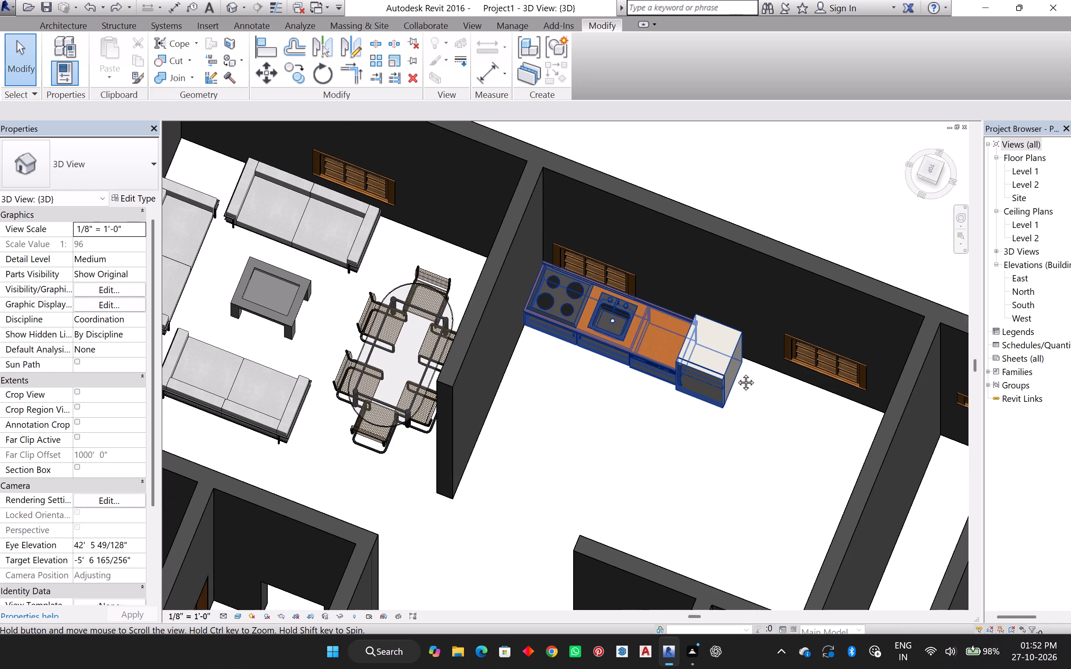
pyautogui.moveTo(736, 373); pyautogui.dragTo(623, 434, button='middle')
pyautogui.moveTo(634, 402); pyautogui.dragTo(628, 422, button='middle')
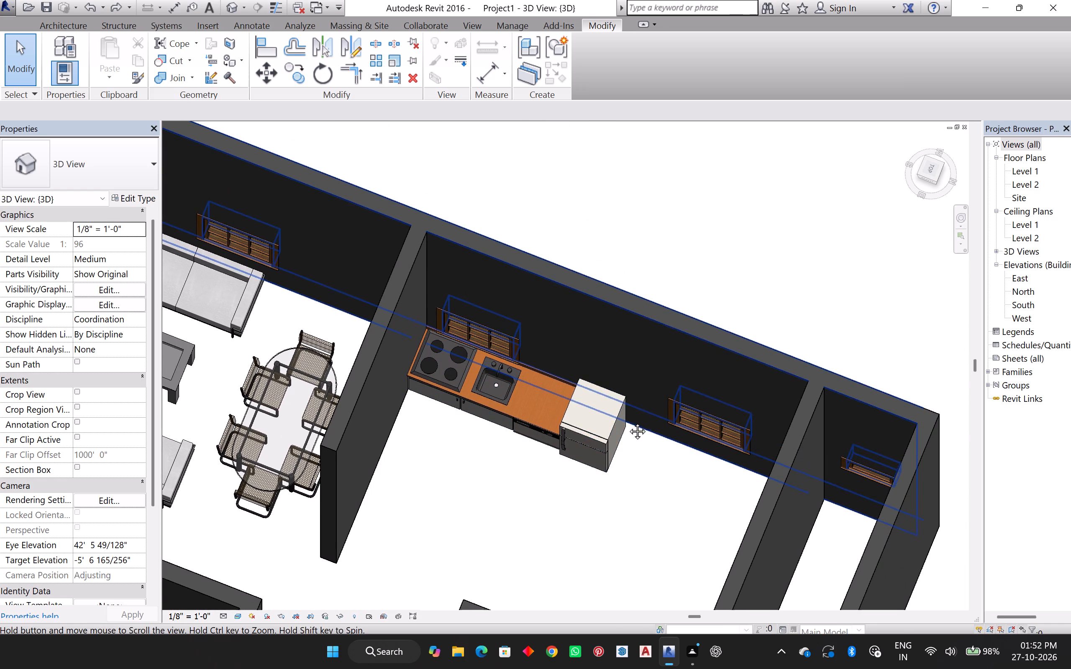
pyautogui.moveTo(628, 422); pyautogui.dragTo(627, 424, button='middle')
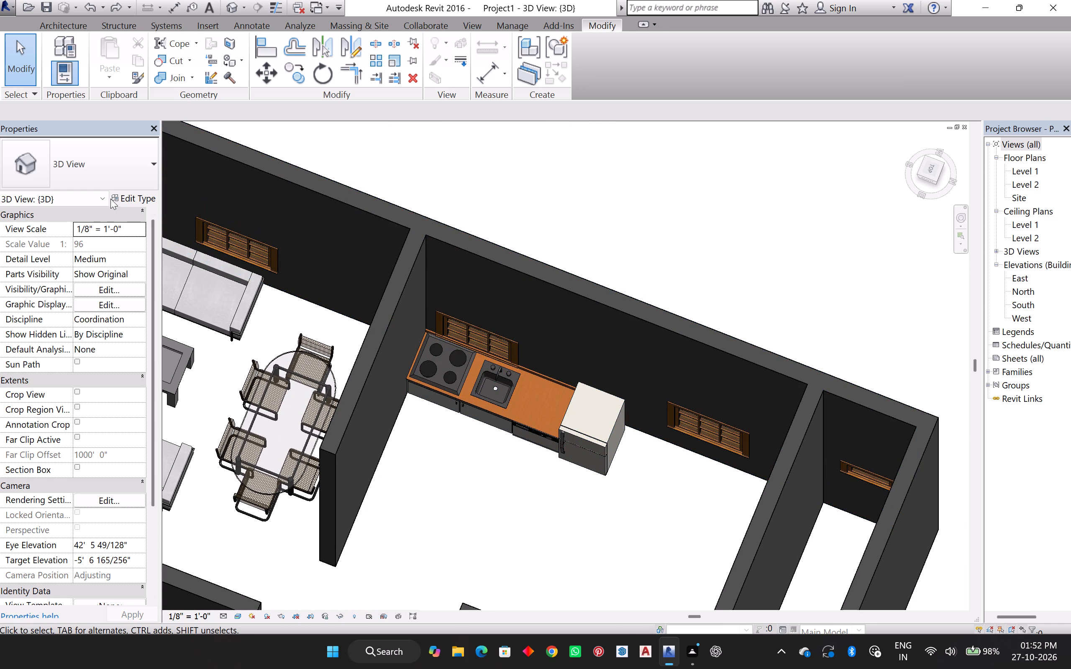
pyautogui.click(131, 189)
pyautogui.click(307, 120)
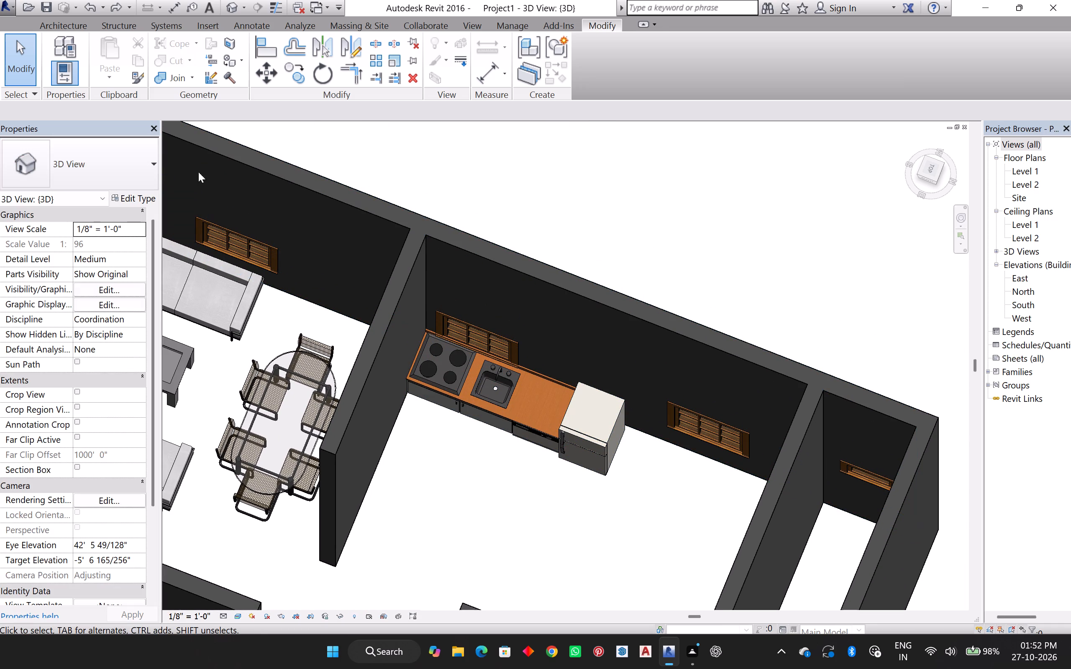
pyautogui.click(505, 416)
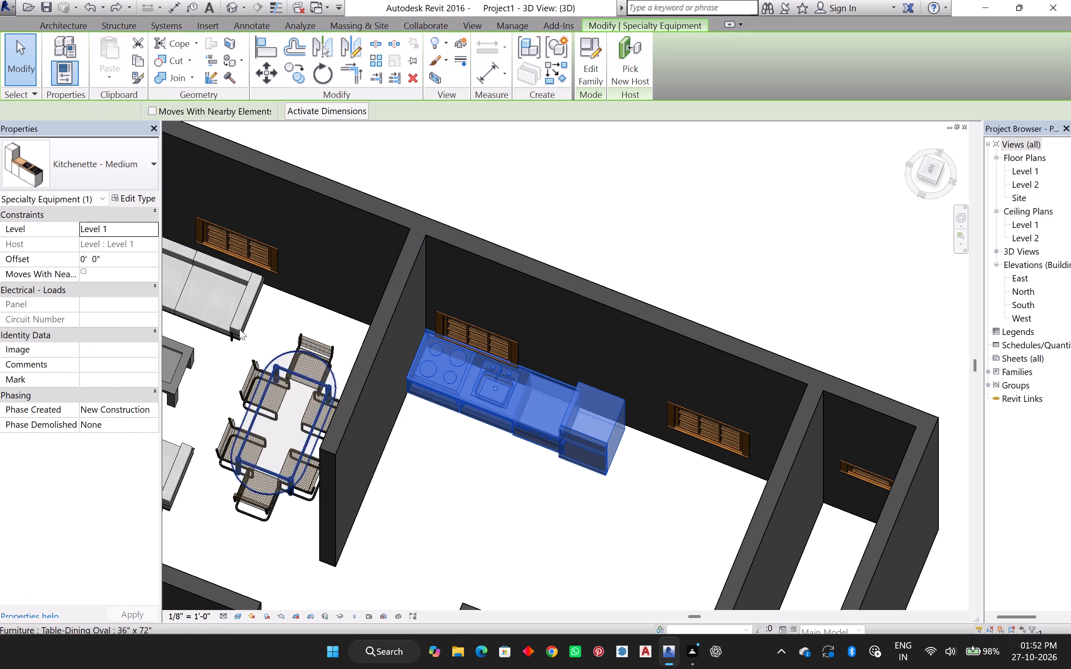
pyautogui.click(133, 197)
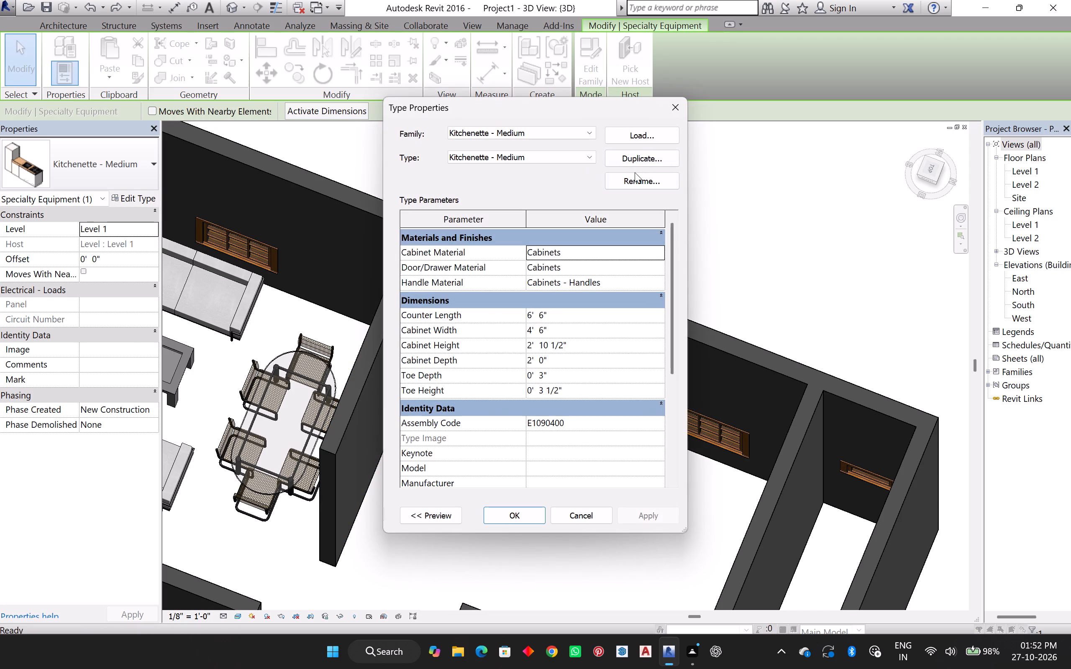
pyautogui.click(642, 155)
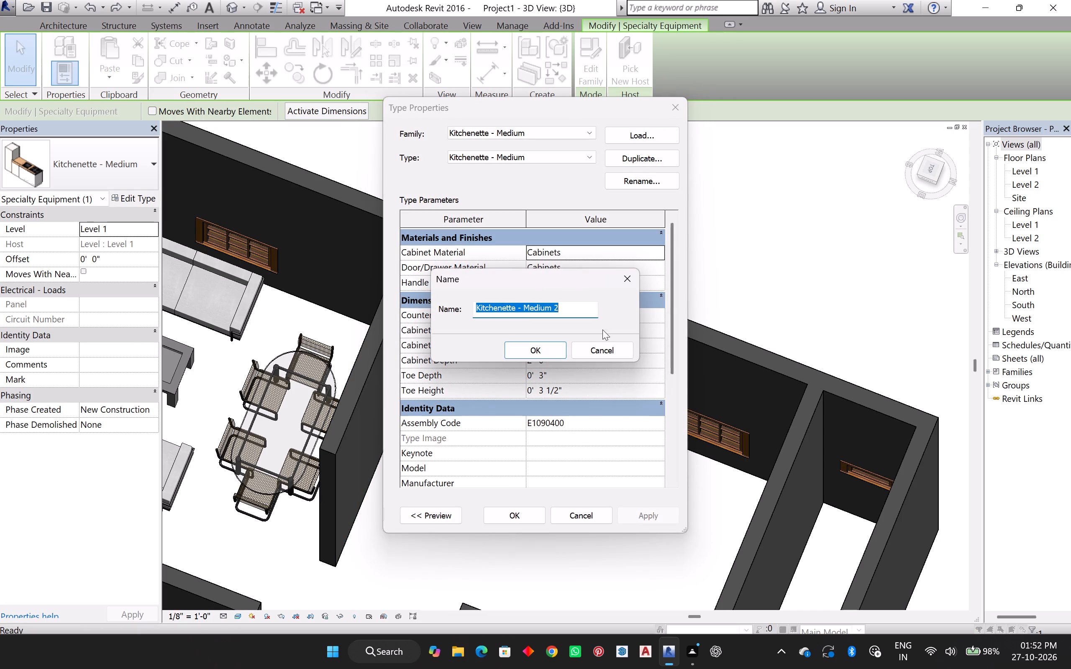
pyautogui.doubleClick(551, 350)
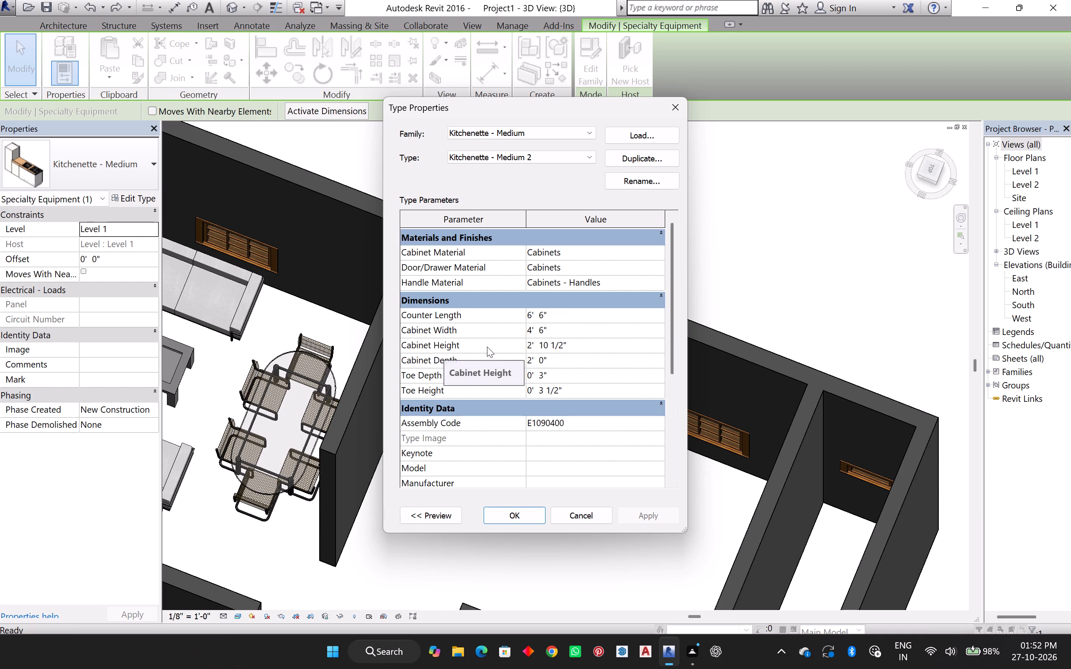
# Set the Counter Length of the Kitchenette - Medium 2 type to 10' 0" and apply it to the placed kitchenette.
pyautogui.click(531, 315)
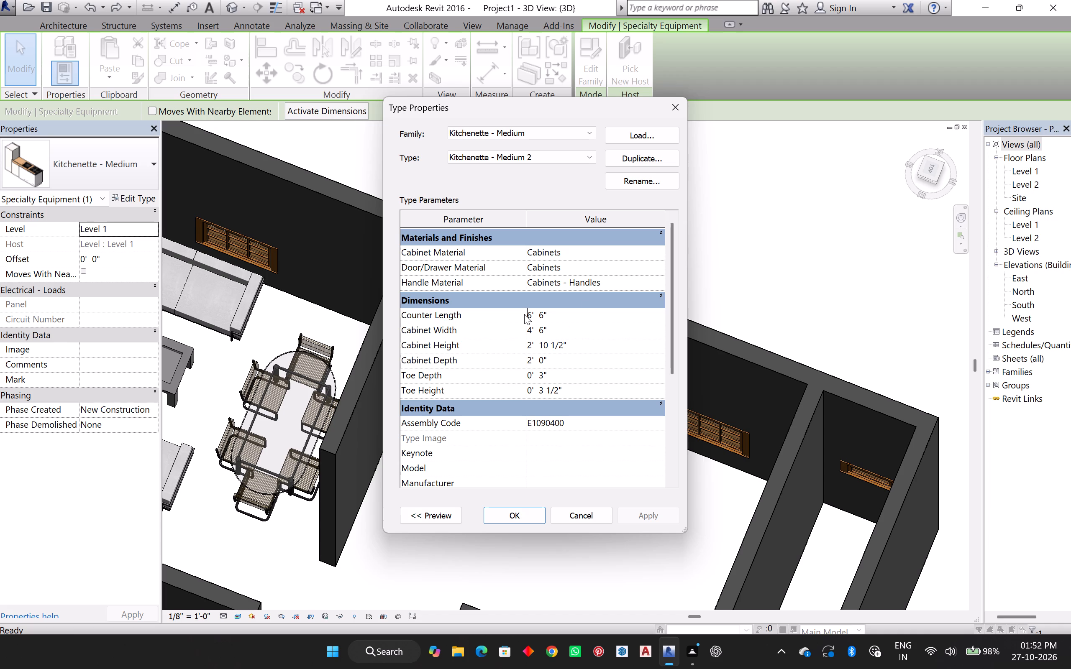
pyautogui.click(549, 314)
pyautogui.write('\\\\')
pyautogui.press('BackSpace')
pyautogui.press('BackSpace')
pyautogui.press('BackSpace')
pyautogui.press('BackSpace')
pyautogui.press('BackSpace')
pyautogui.press('BackSpace')
pyautogui.press('BackSpace')
pyautogui.press('BackSpace')
pyautogui.write('1441')
pyautogui.press('BackSpace')
pyautogui.press('BackSpace')
pyautogui.press('BackSpace')
pyautogui.press('BackSpace')
pyautogui.write('10')
pyautogui.press("'")
pyautogui.press('Return')
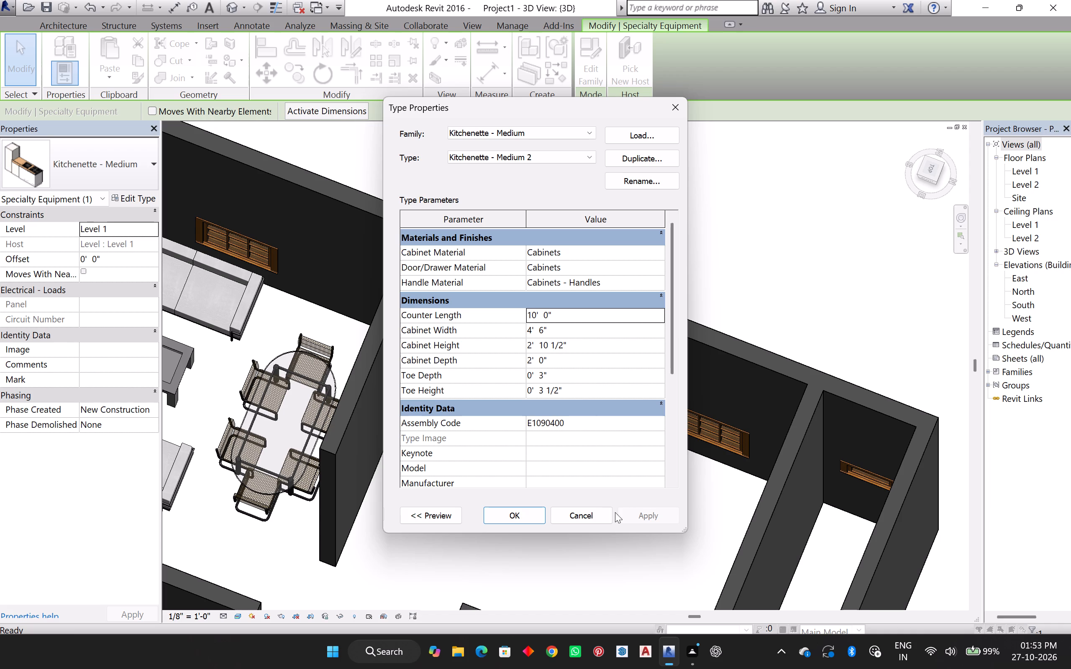
pyautogui.doubleClick(523, 509)
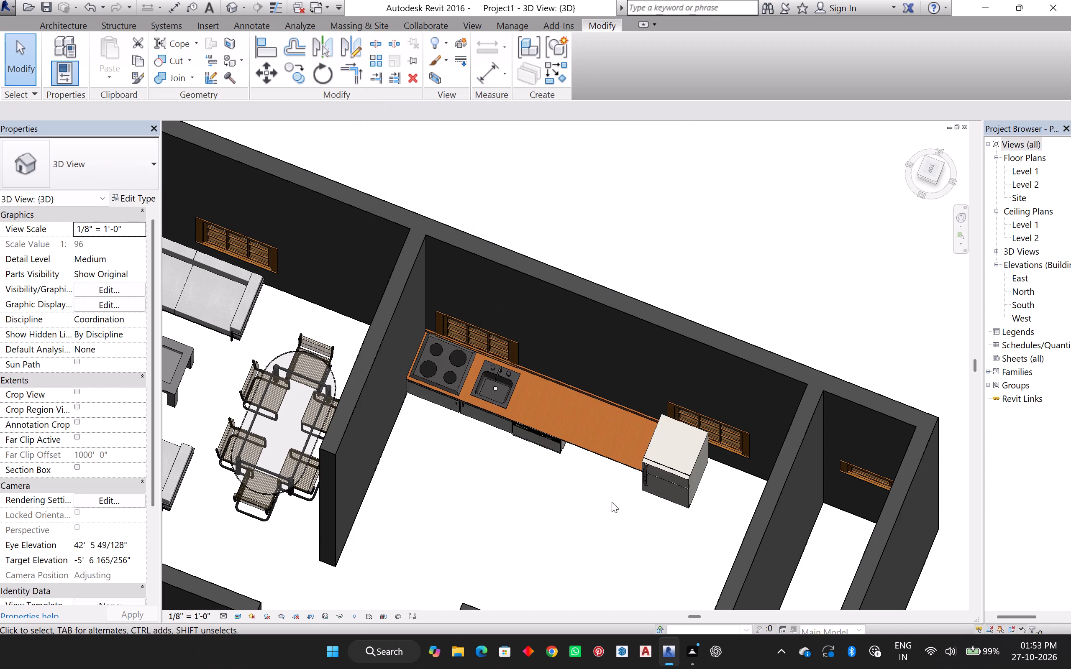
# Examine the lengthened kitchenette in 3D from several angles, checking its counter, cabinets and refrigerator against the walls and windows.
pyautogui.moveTo(581, 518); pyautogui.dragTo(571, 526, button='middle')
pyautogui.moveTo(613, 502); pyautogui.dragTo(607, 513, button='middle')
pyautogui.moveTo(702, 313); pyautogui.dragTo(707, 291, button='middle')
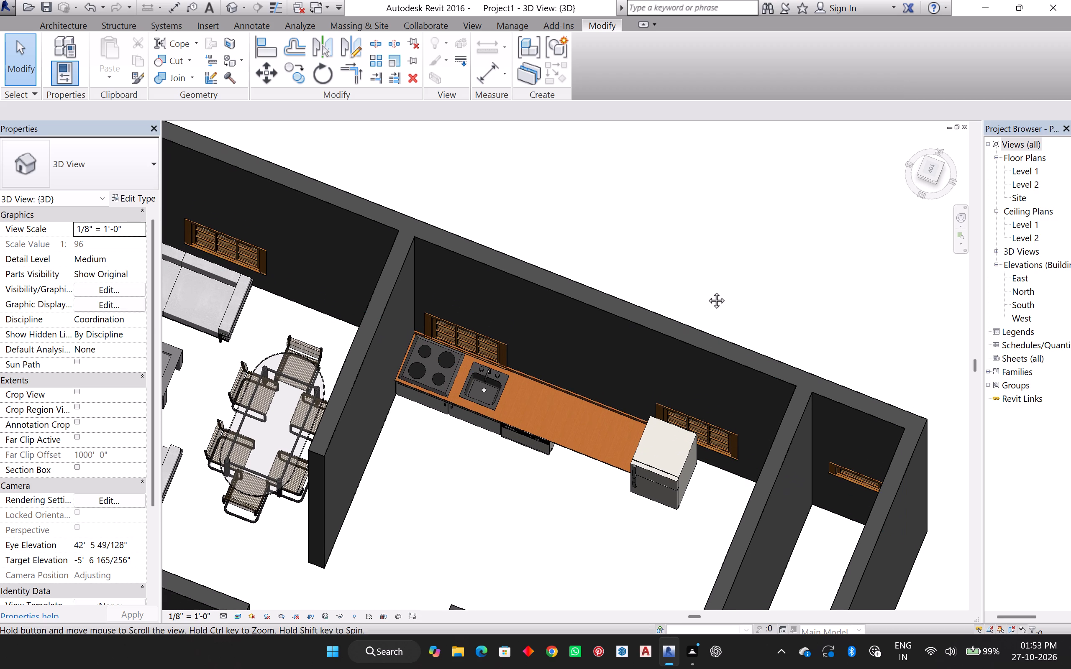
pyautogui.moveTo(707, 291); pyautogui.dragTo(695, 341, button='middle')
pyautogui.keyDown('shift'); pyautogui.moveTo(679, 366); pyautogui.dragTo(756, 244, button='middle'); pyautogui.keyUp('shift')
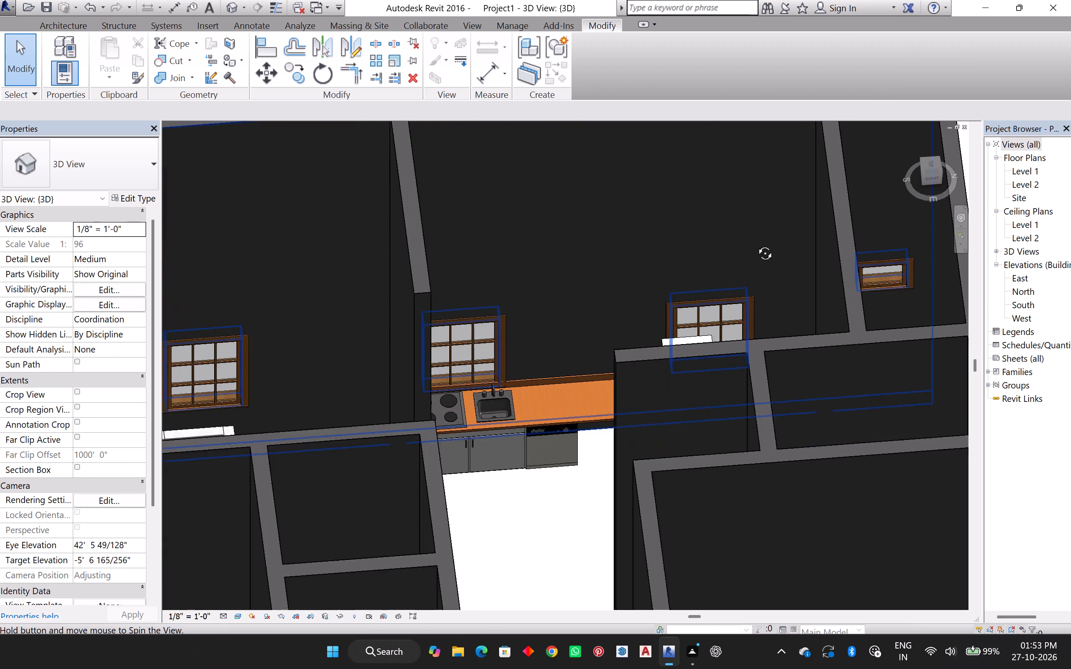
pyautogui.keyDown('shift'); pyautogui.moveTo(756, 244); pyautogui.dragTo(770, 293, button='middle'); pyautogui.keyUp('shift')
pyautogui.keyDown('shift'); pyautogui.scroll(7, 552, 450); pyautogui.keyUp('shift')
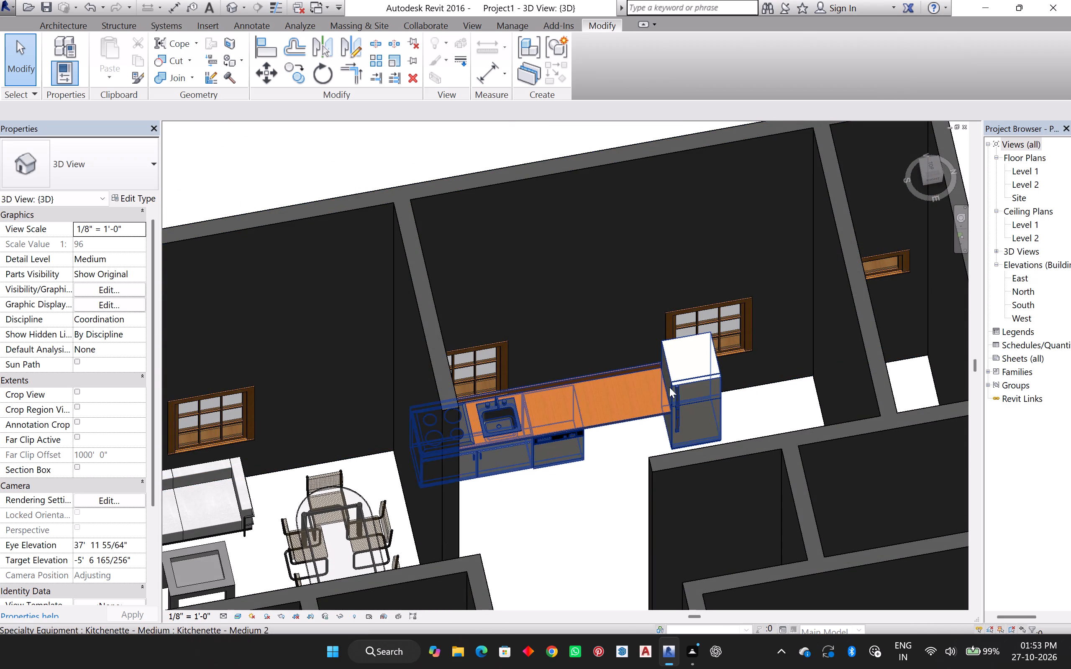
pyautogui.scroll(5, 648, 344)
pyautogui.keyDown('shift'); pyautogui.moveTo(630, 370); pyautogui.dragTo(561, 347, button='middle'); pyautogui.keyUp('shift')
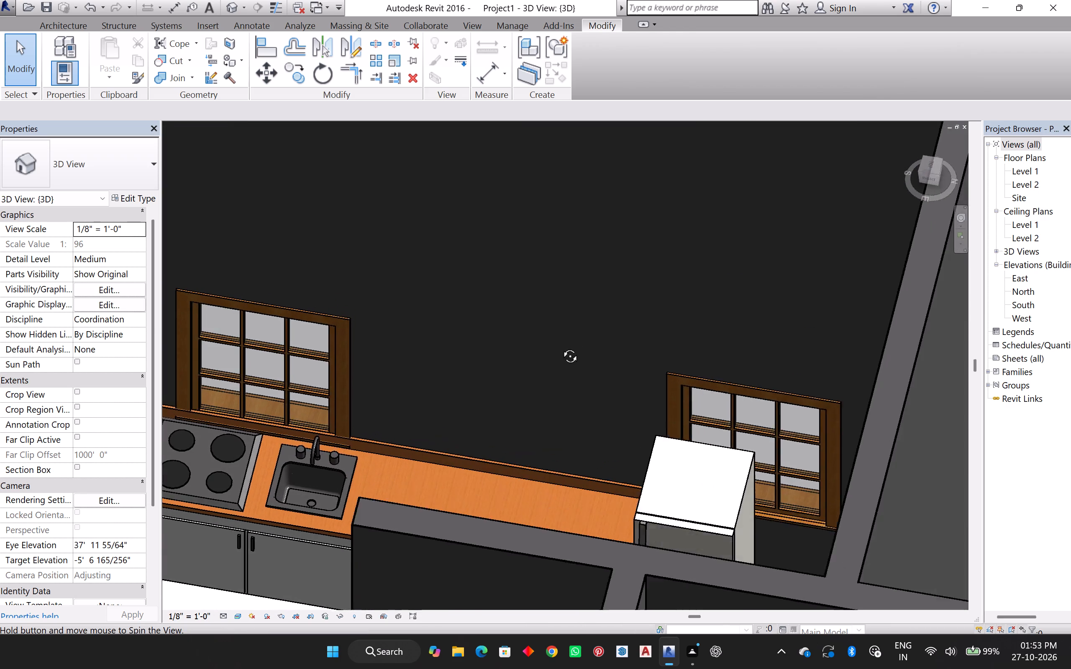
pyautogui.keyDown('shift'); pyautogui.moveTo(561, 347); pyautogui.dragTo(598, 261, button='middle'); pyautogui.keyUp('shift')
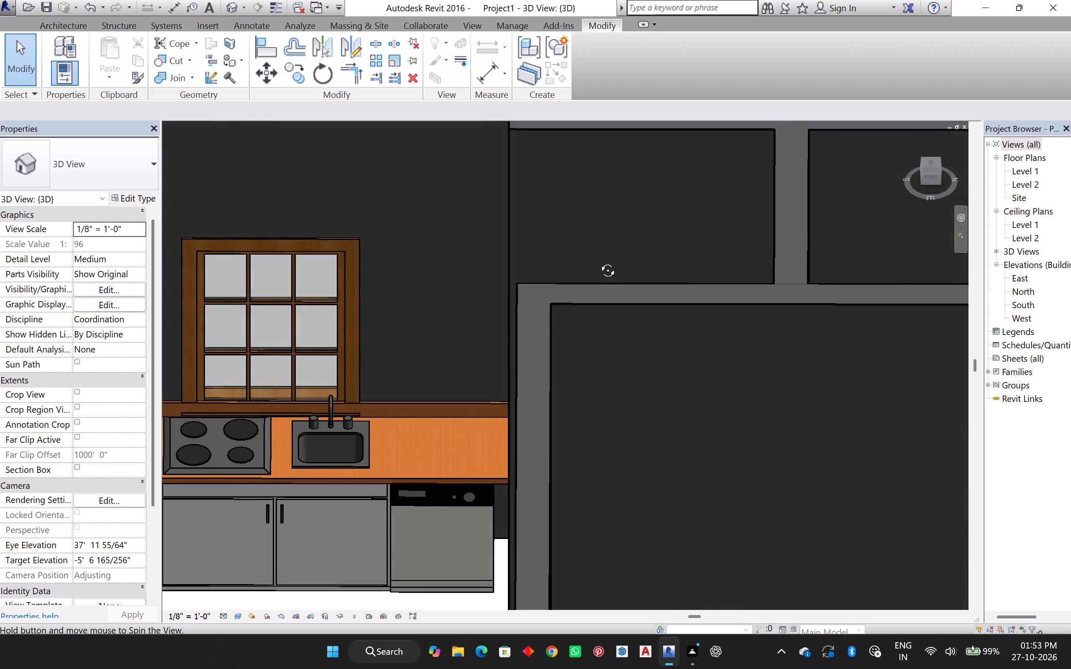
pyautogui.keyDown('shift'); pyautogui.moveTo(598, 261); pyautogui.dragTo(610, 365, button='middle'); pyautogui.keyUp('shift')
pyautogui.keyDown('shift'); pyautogui.scroll(1, 592, 309); pyautogui.keyUp('shift')
pyautogui.keyDown('shift'); pyautogui.moveTo(592, 298); pyautogui.dragTo(582, 263, button='middle'); pyautogui.keyUp('shift')
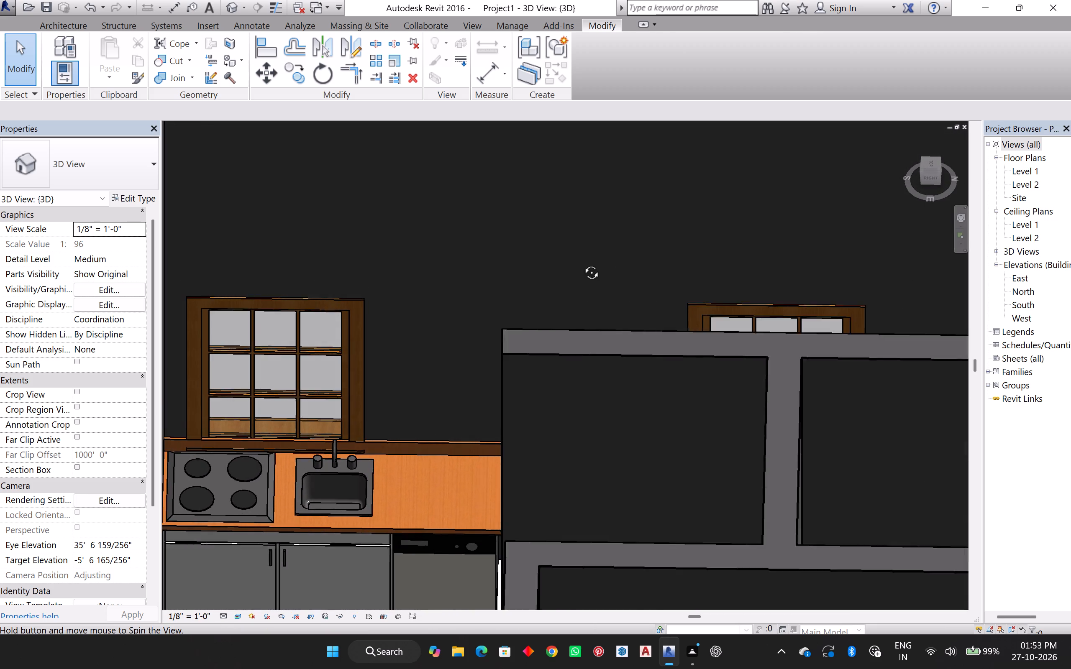
pyautogui.keyDown('shift'); pyautogui.moveTo(582, 263); pyautogui.dragTo(583, 273, button='middle'); pyautogui.keyUp('shift')
pyautogui.moveTo(558, 291); pyautogui.dragTo(582, 176, button='middle')
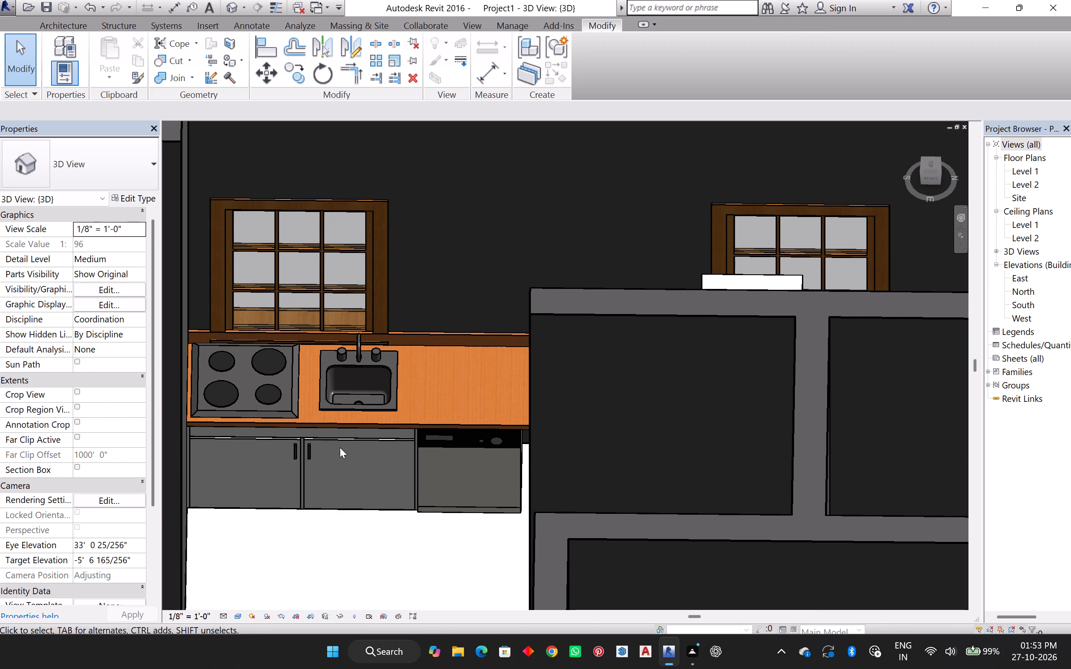
# Copy the kitchenette to the outer side of the kitchen's window wall and check the copy's placement in 3D.
pyautogui.click(302, 505)
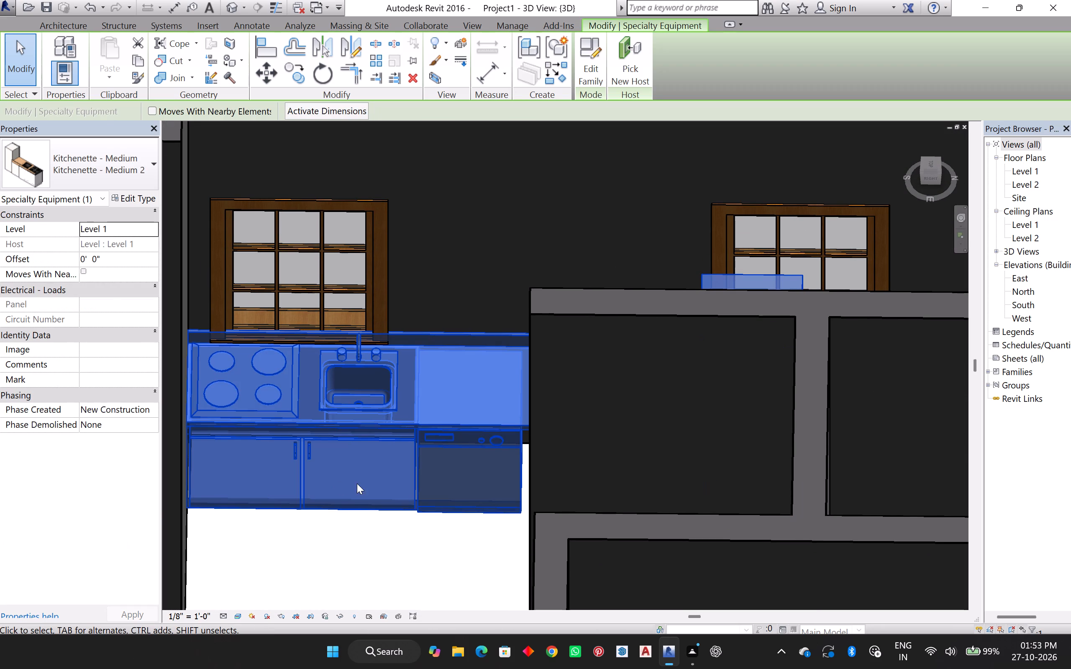
pyautogui.press('c')
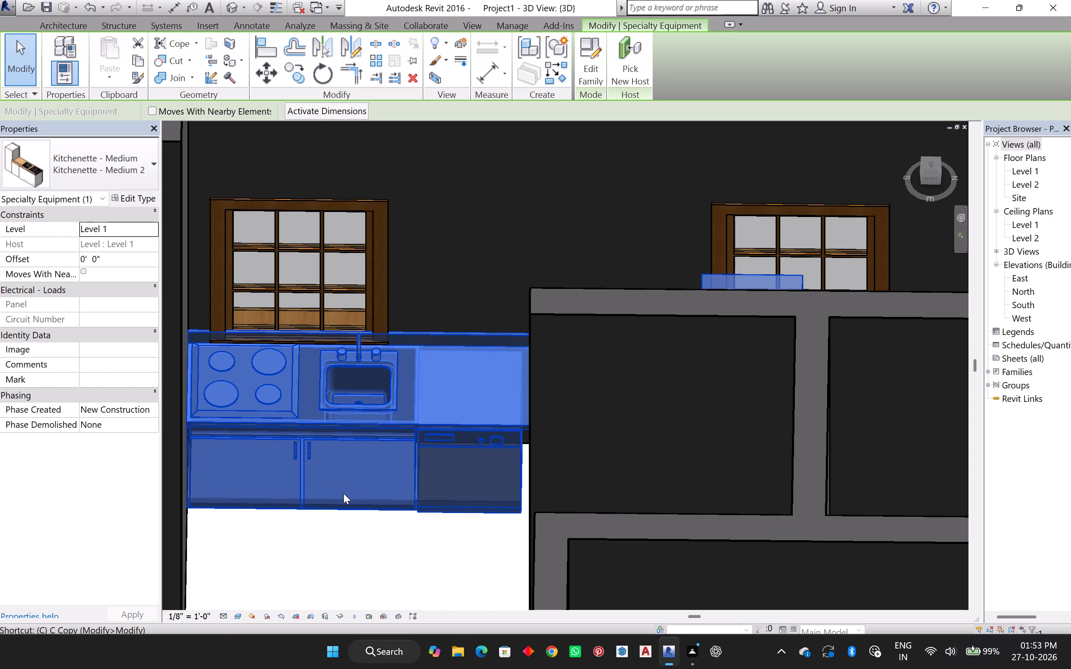
pyautogui.press('c')
pyautogui.press('g')
pyautogui.moveTo(372, 465); pyautogui.dragTo(657, 466)
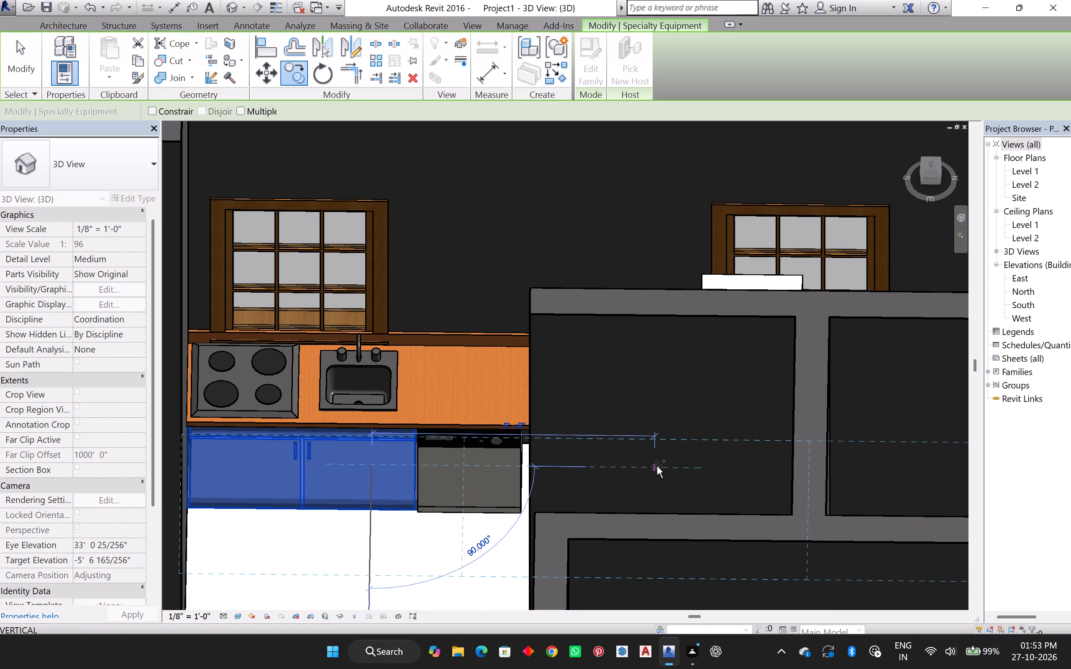
pyautogui.moveTo(657, 466); pyautogui.dragTo(710, 470)
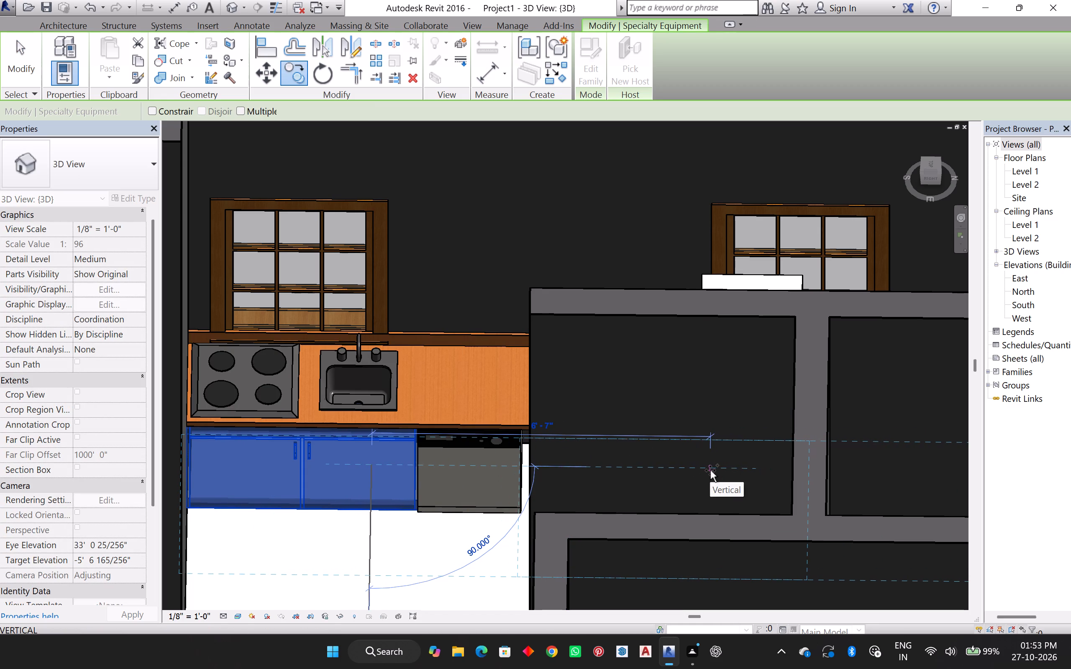
pyautogui.moveTo(710, 470); pyautogui.dragTo(720, 466)
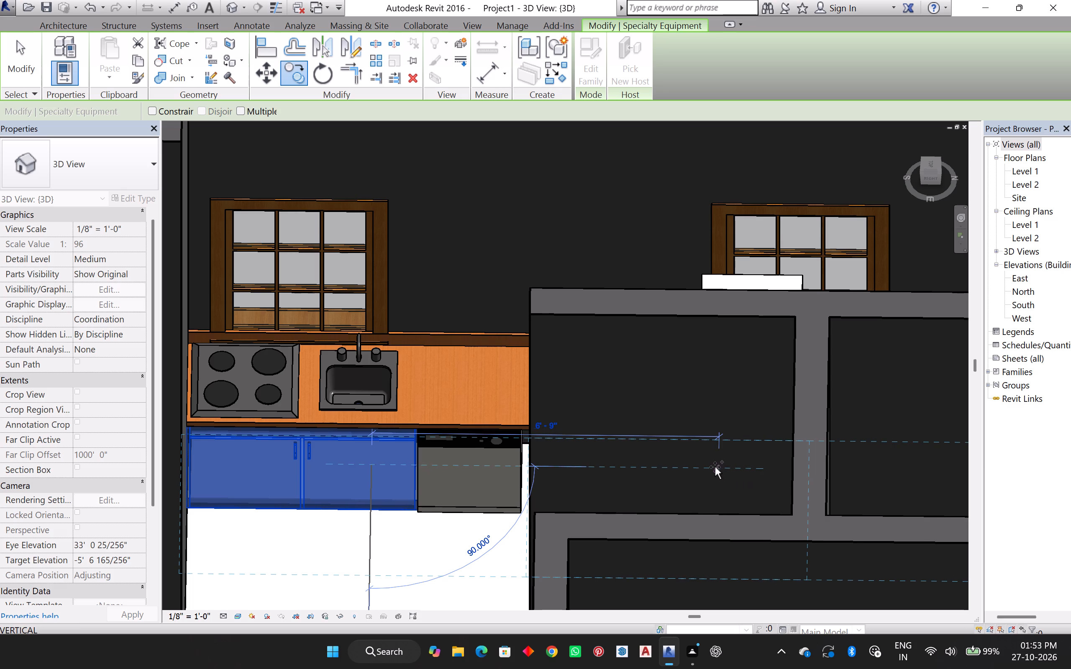
pyautogui.click(432, 245)
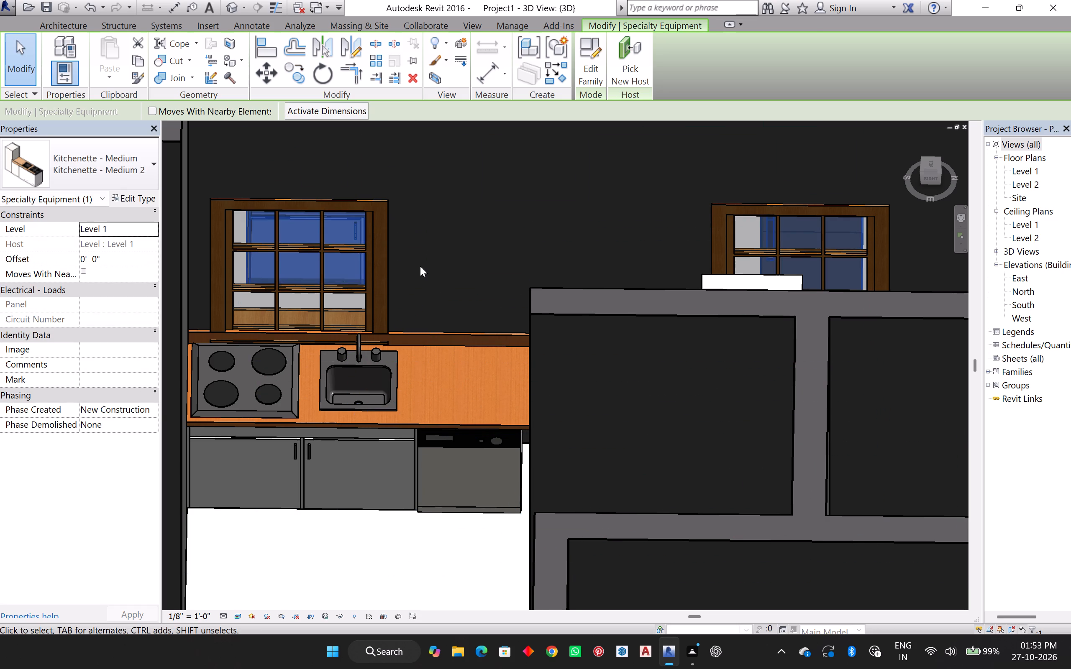
pyautogui.scroll(-4, 420, 266)
pyautogui.moveTo(419, 269); pyautogui.dragTo(393, 329, button='middle')
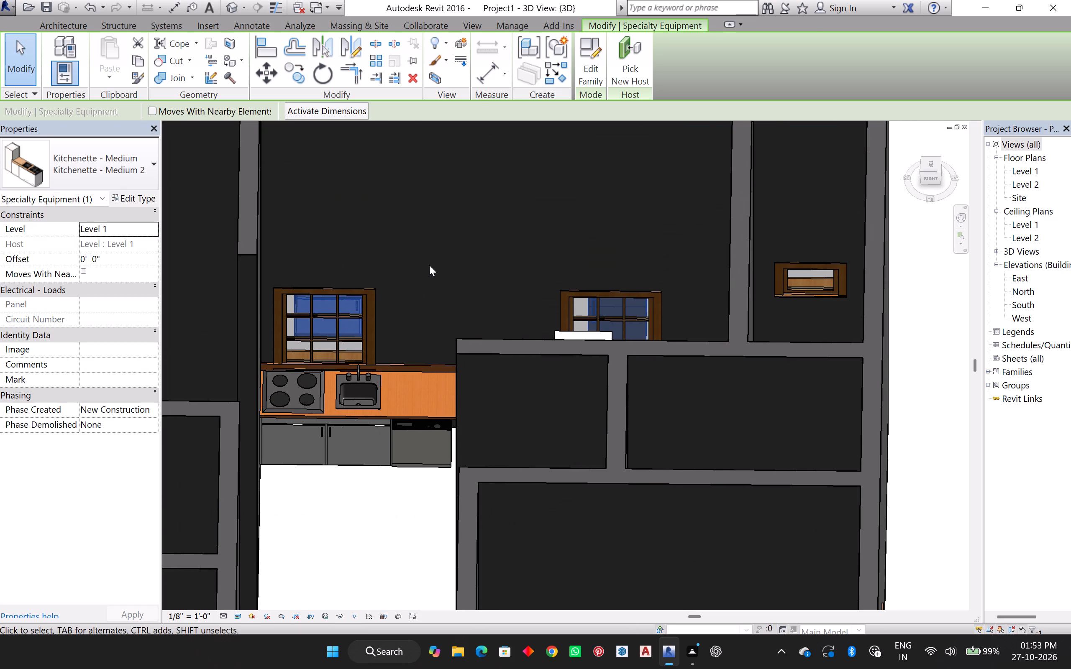
pyautogui.scroll(-6, 429, 265)
pyautogui.moveTo(421, 291); pyautogui.dragTo(416, 317, button='middle')
pyautogui.keyDown('shift'); pyautogui.moveTo(432, 255); pyautogui.dragTo(392, 391, button='middle'); pyautogui.keyUp('shift')
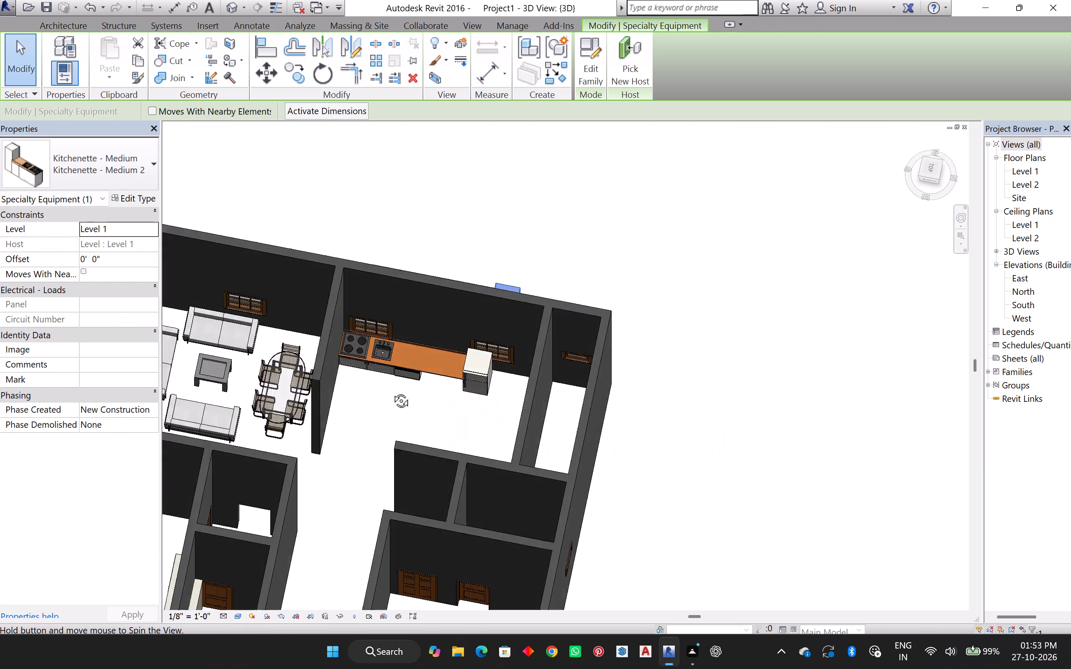
pyautogui.keyDown('shift'); pyautogui.moveTo(392, 391); pyautogui.dragTo(398, 390, button='middle'); pyautogui.keyUp('shift')
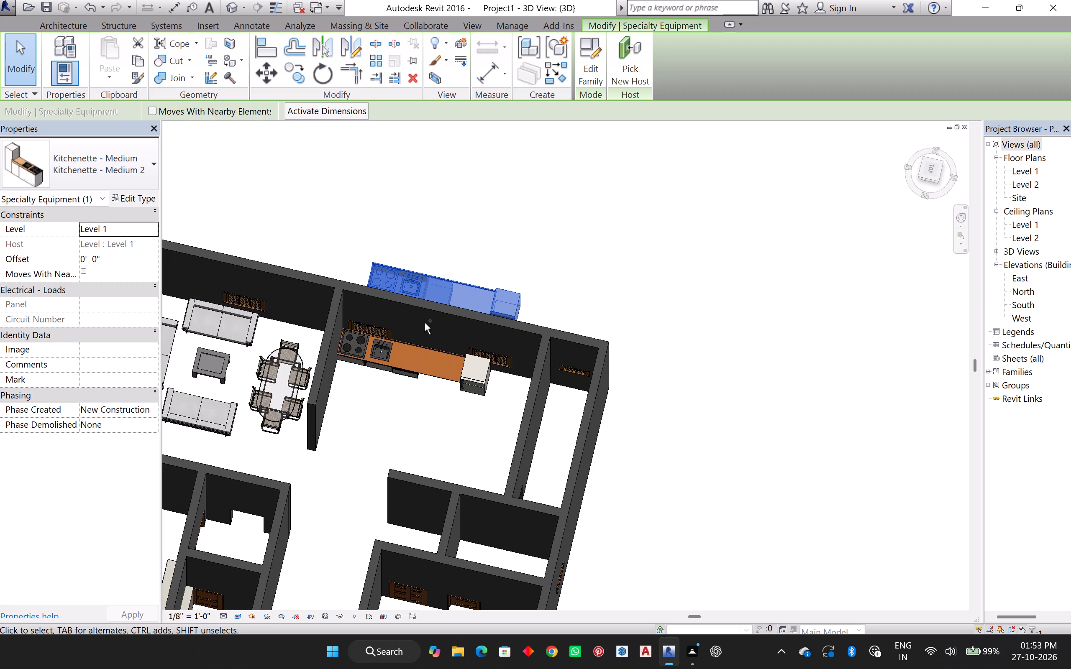
# Undo the kitchenette copy placed outside the kitchen's window wall.
pyautogui.hotkey('ctrl', 'z')
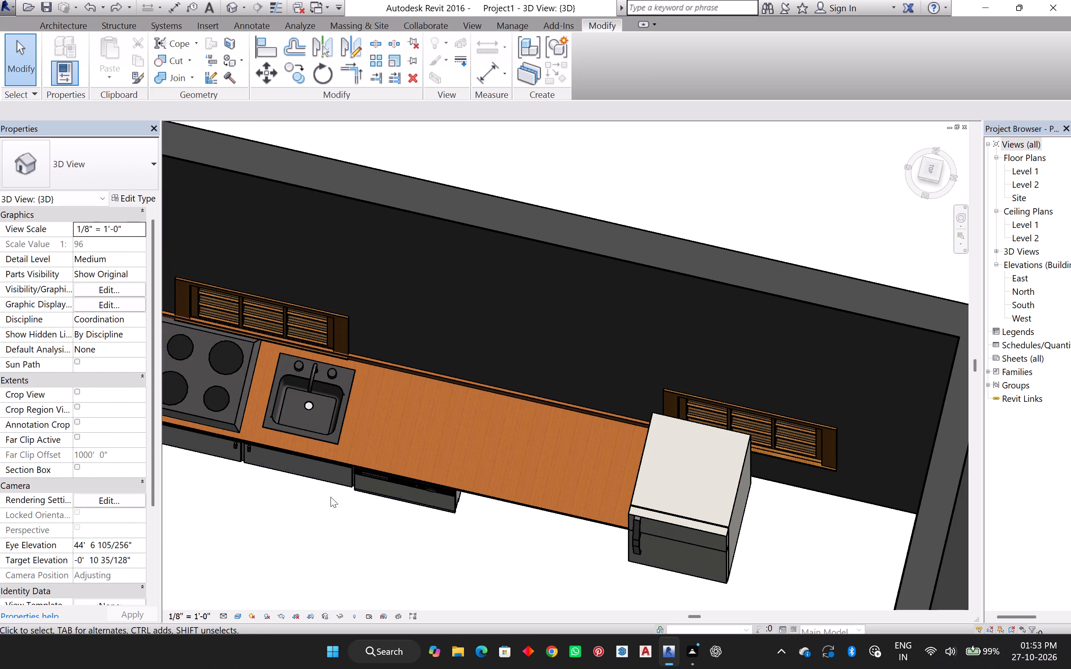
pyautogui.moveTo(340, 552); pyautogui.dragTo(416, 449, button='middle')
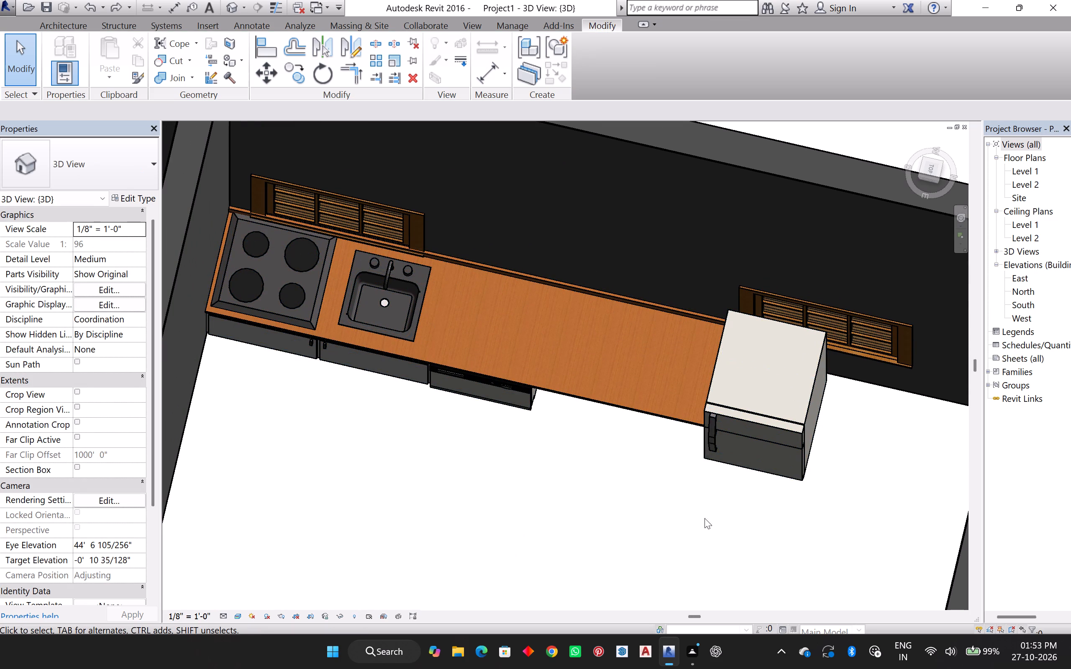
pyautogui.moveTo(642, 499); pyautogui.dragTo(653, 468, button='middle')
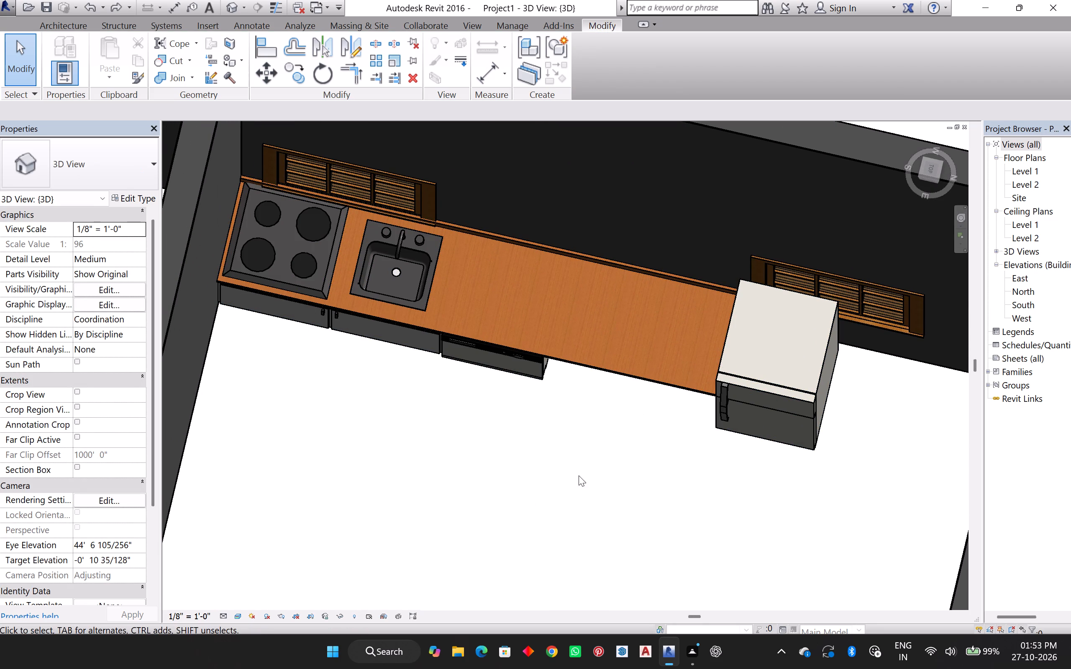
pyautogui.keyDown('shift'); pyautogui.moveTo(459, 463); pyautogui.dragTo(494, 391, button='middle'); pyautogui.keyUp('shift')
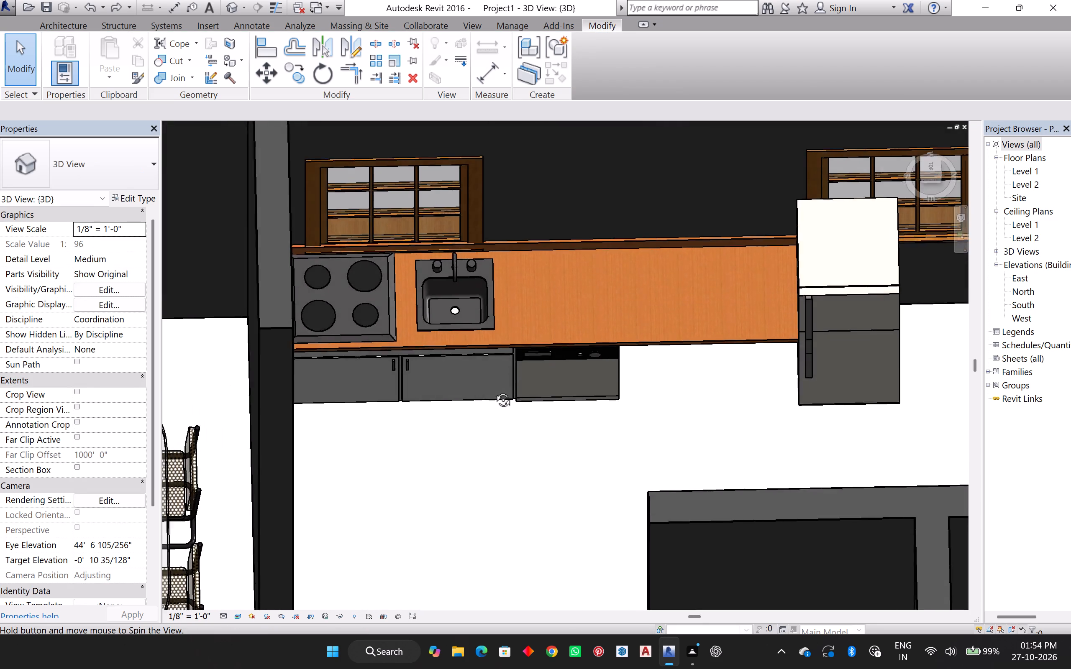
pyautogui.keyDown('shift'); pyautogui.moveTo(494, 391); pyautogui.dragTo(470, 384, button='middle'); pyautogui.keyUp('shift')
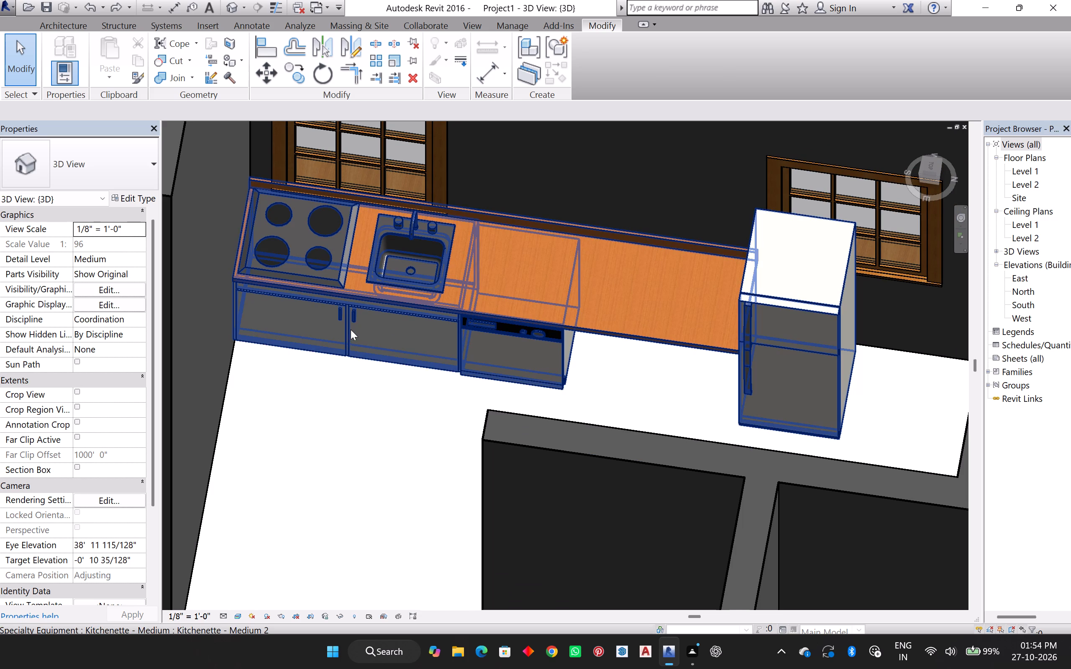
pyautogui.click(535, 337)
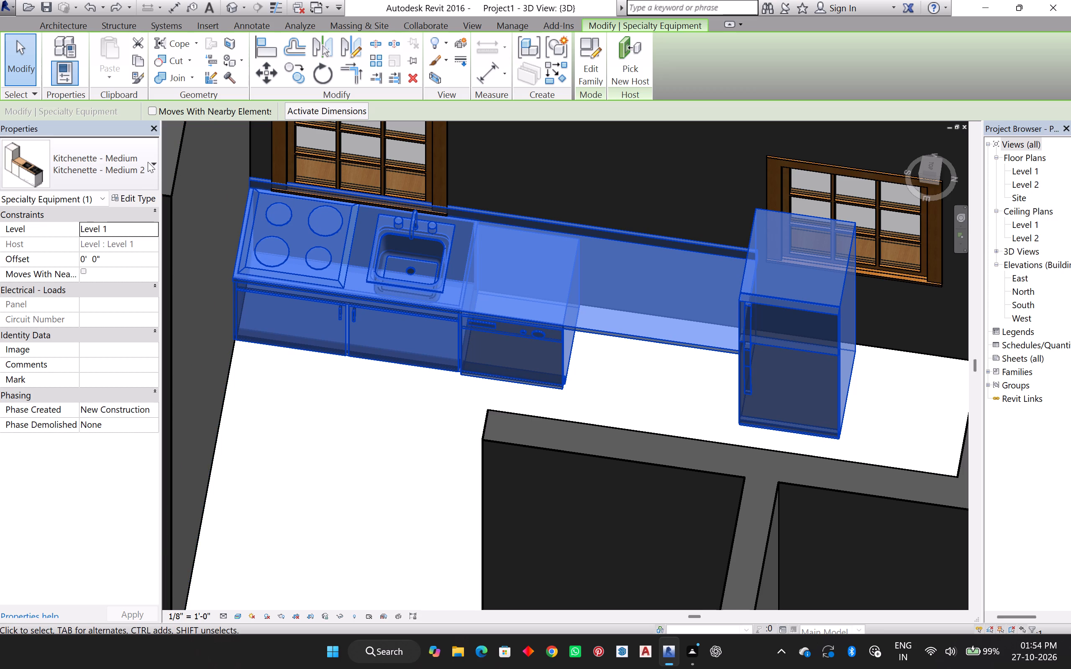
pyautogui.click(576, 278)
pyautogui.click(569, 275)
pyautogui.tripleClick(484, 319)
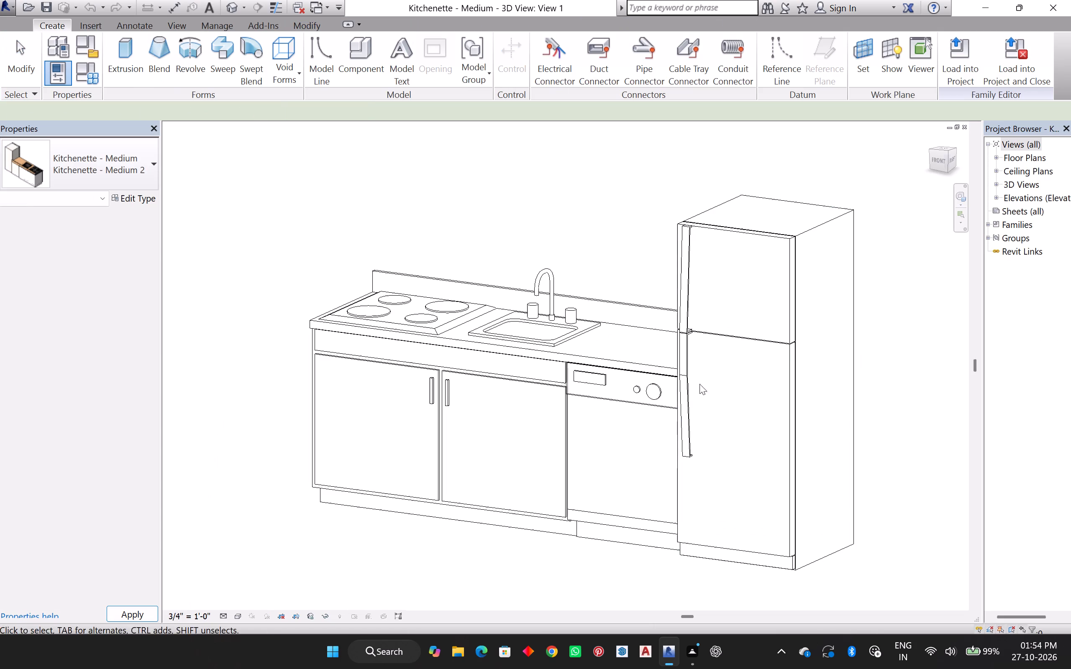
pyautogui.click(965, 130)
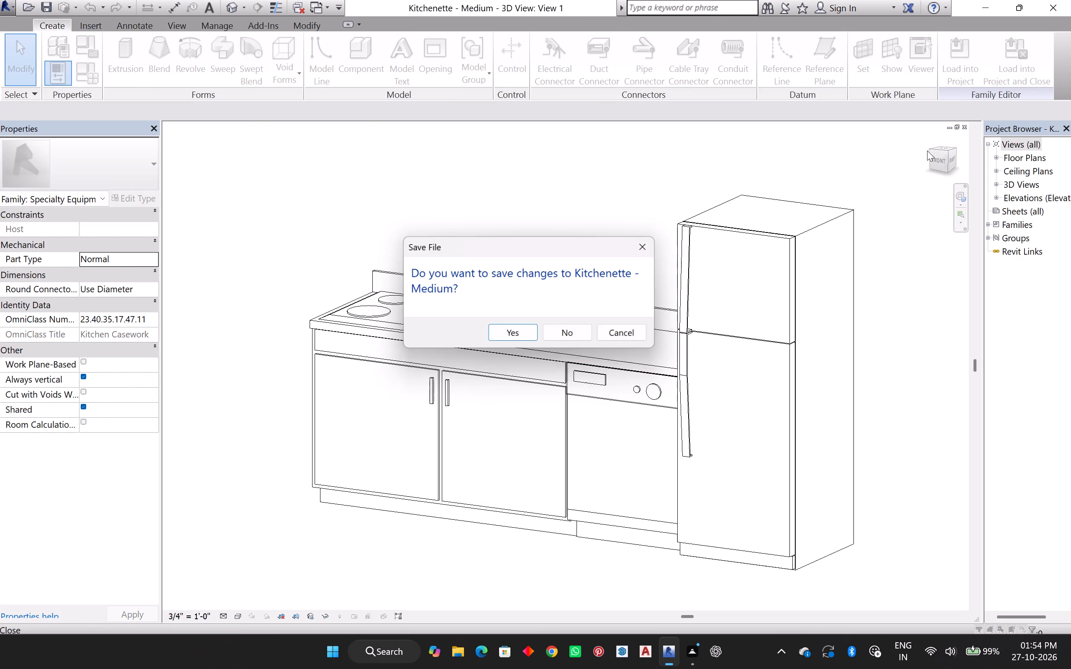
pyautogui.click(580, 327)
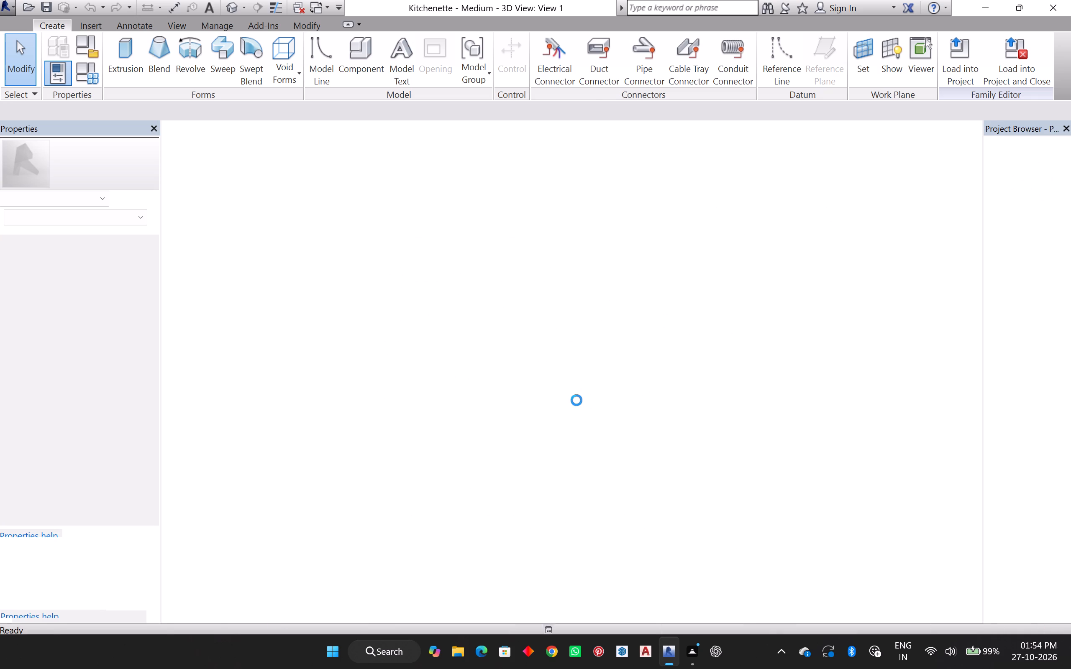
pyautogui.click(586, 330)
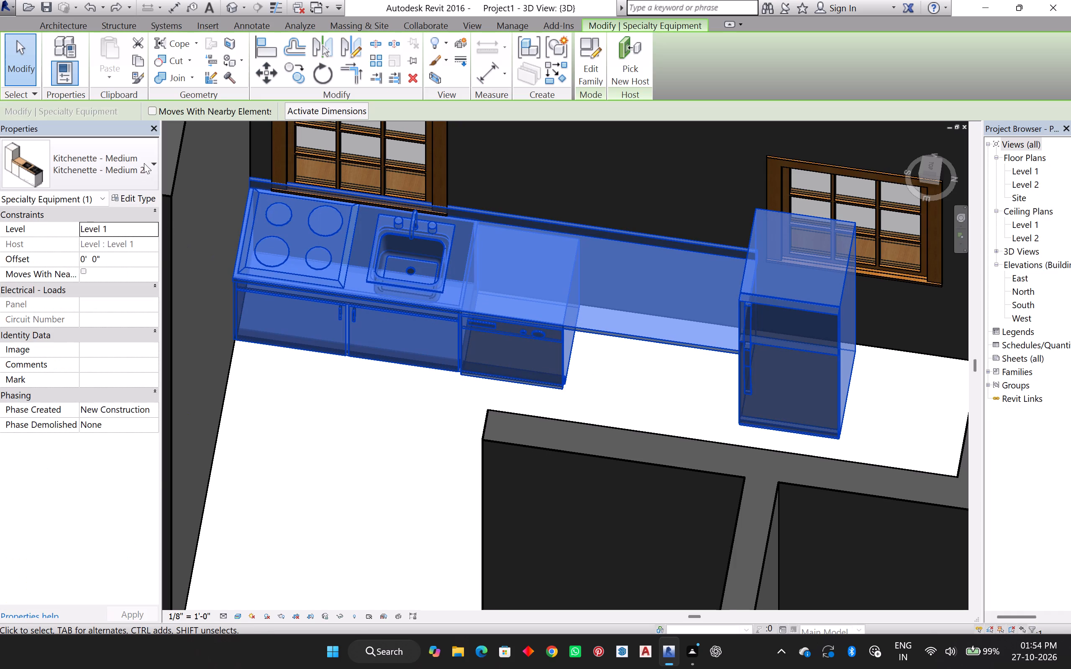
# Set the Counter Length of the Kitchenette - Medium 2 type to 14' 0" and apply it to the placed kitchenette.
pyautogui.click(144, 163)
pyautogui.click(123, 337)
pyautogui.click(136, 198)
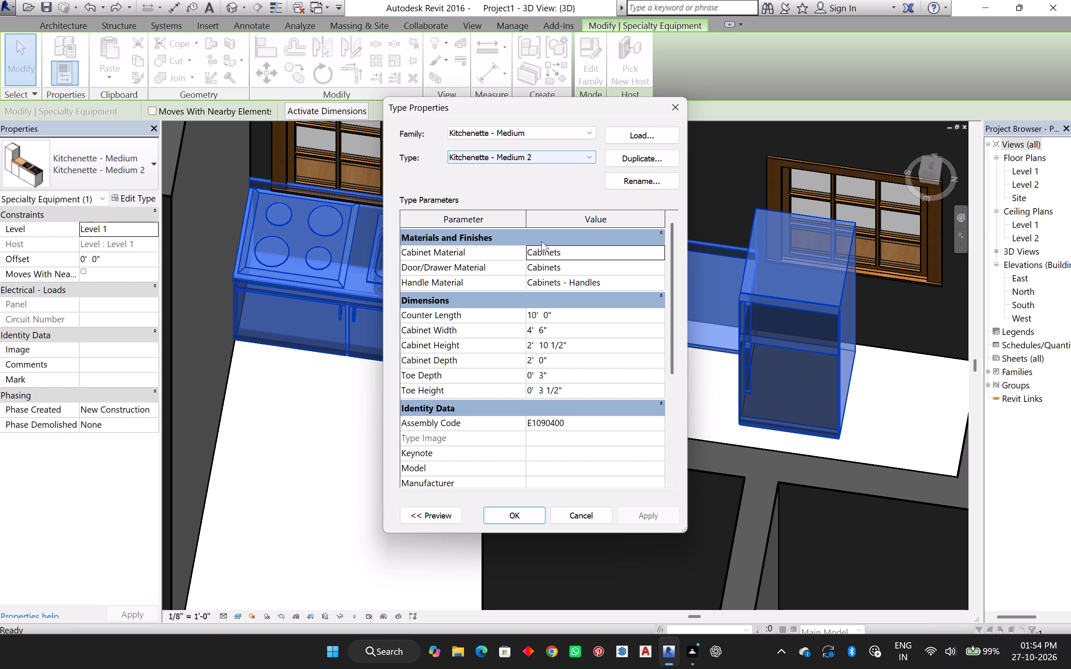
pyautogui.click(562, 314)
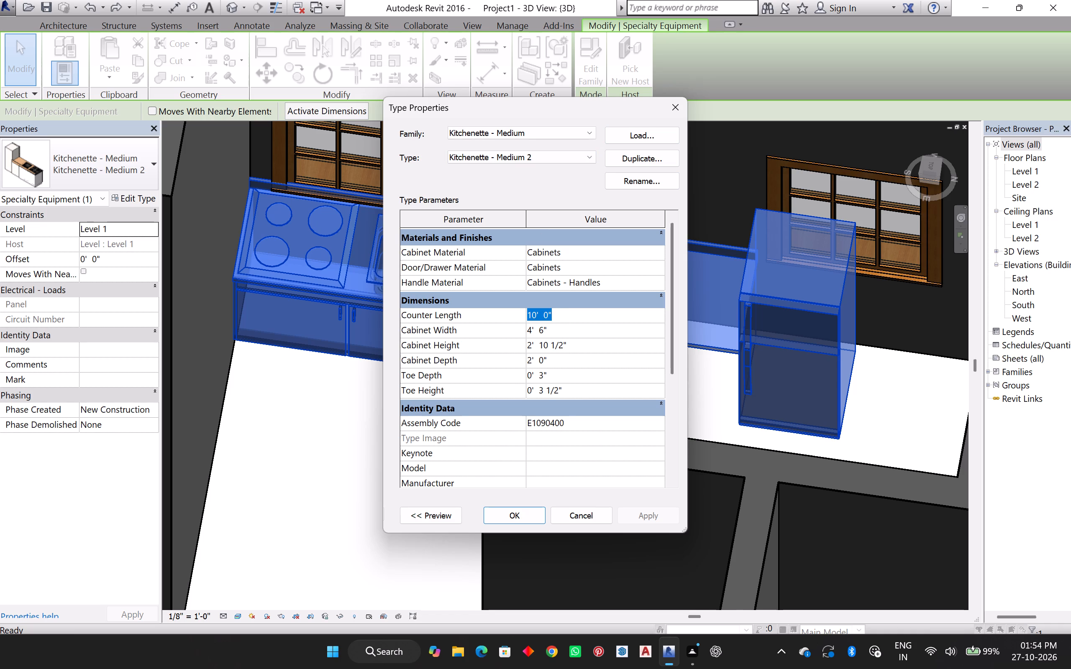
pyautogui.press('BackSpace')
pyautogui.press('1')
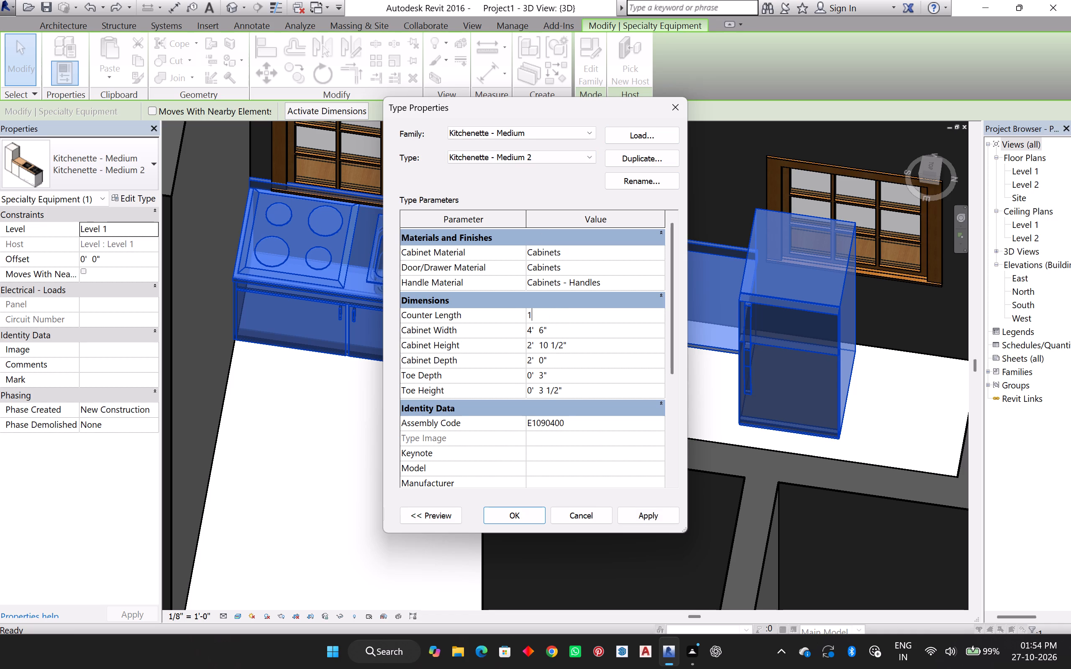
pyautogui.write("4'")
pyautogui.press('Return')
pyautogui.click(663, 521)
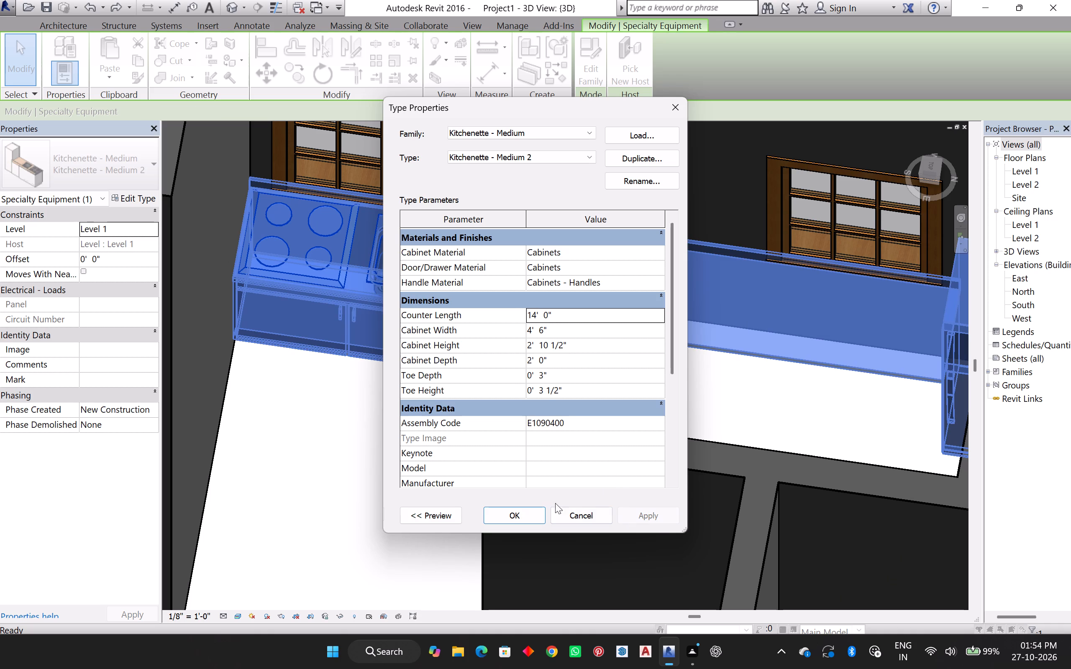
# Set the Counter Length of the Kitchenette - Medium 2 type to 13' 0" and apply it to the placed kitchenette.
pyautogui.scroll(-4, 797, 481)
pyautogui.click(533, 312)
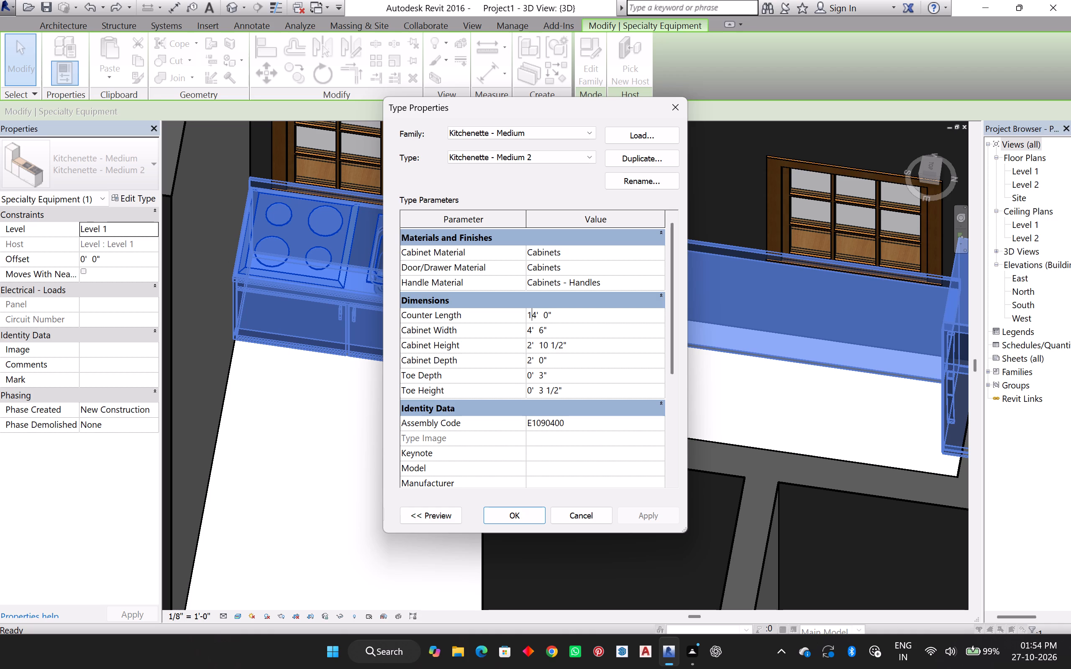
pyautogui.click(535, 317)
pyautogui.press('BackSpace')
pyautogui.press('3')
pyautogui.press('Return')
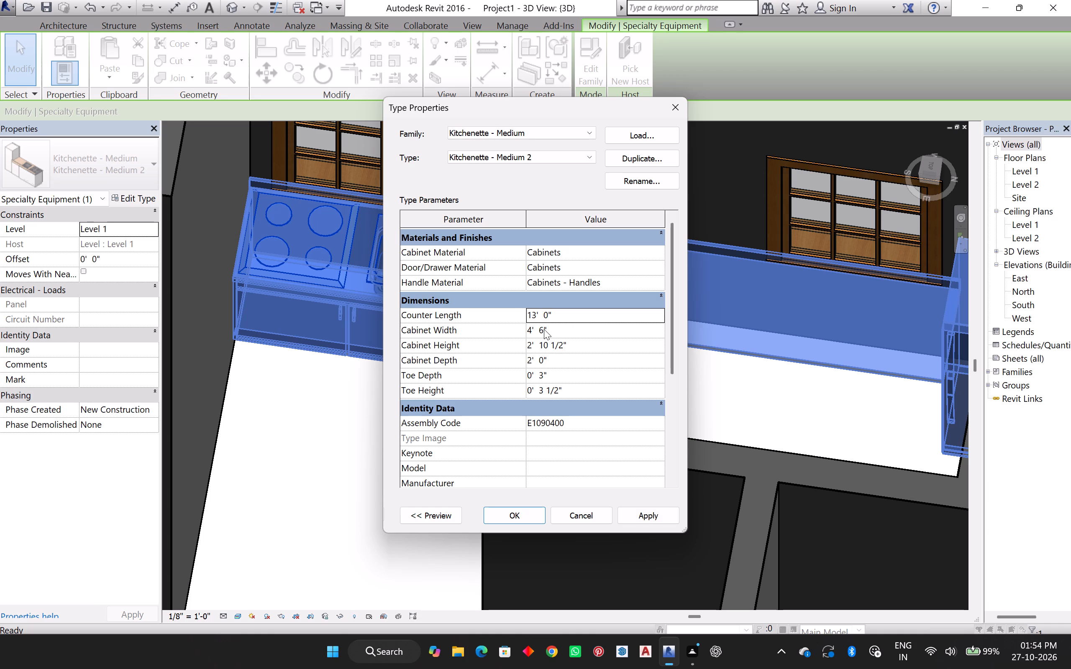
pyautogui.click(646, 520)
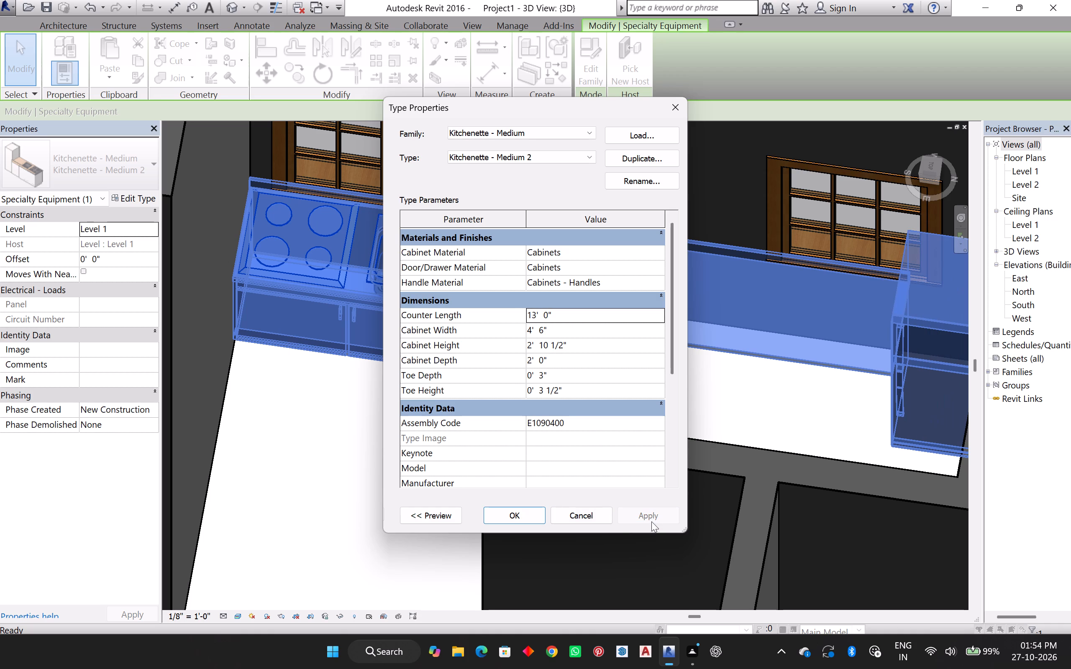
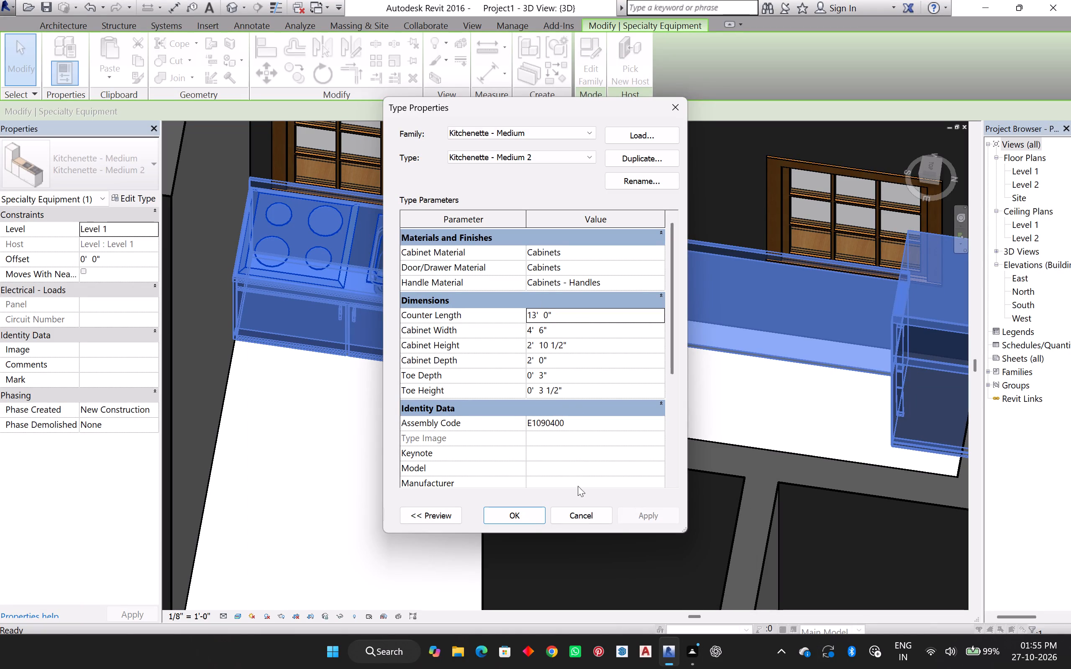
# Accept the 13' 0" Counter Length for the Kitchenette - Medium 2 type and finish editing the type.
pyautogui.click(529, 514)
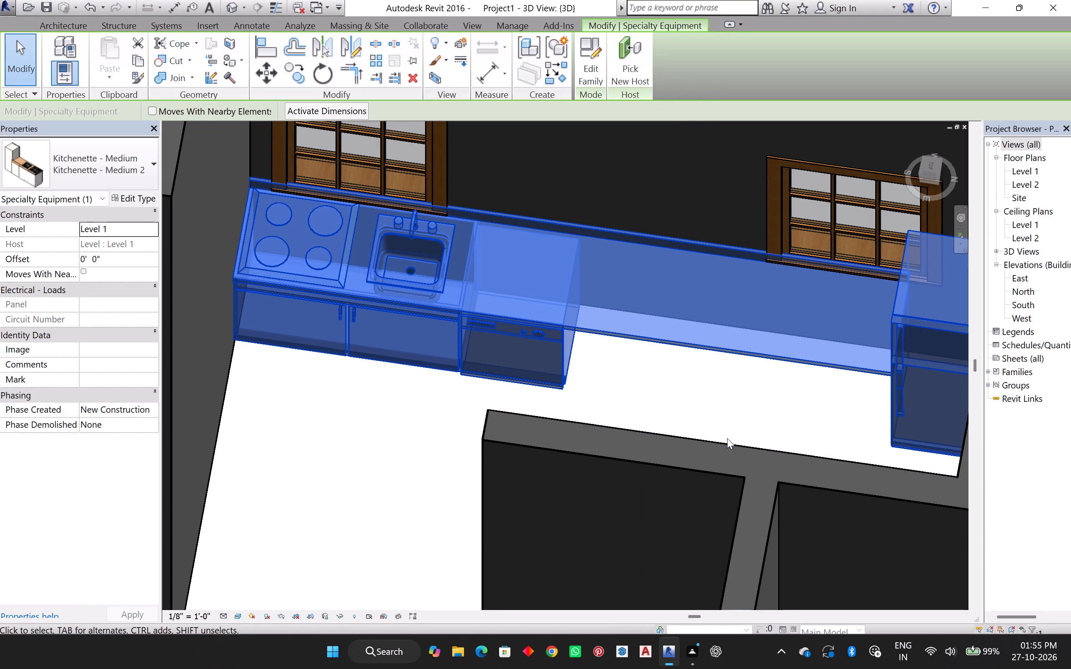
# Examine in 3D how the resized kitchenette fits along the kitchen's window wall, including its refrigerator end and sink end.
pyautogui.moveTo(705, 438); pyautogui.dragTo(500, 397, button='middle')
pyautogui.keyDown('shift'); pyautogui.moveTo(469, 474); pyautogui.dragTo(535, 463, button='middle'); pyautogui.keyUp('shift')
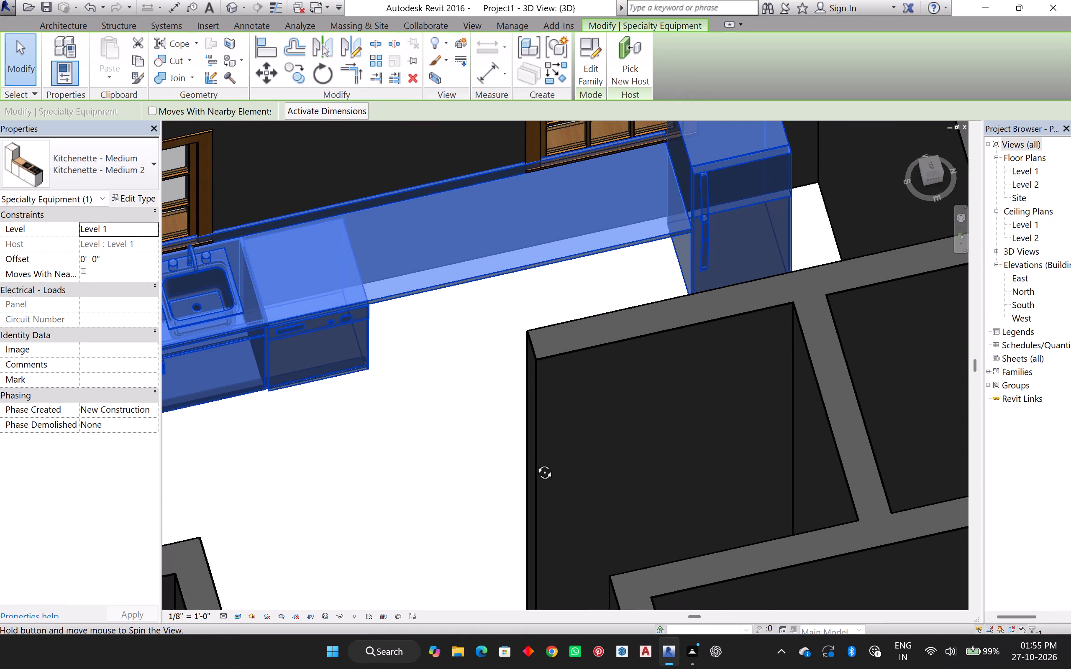
pyautogui.keyDown('shift'); pyautogui.moveTo(535, 463); pyautogui.dragTo(501, 486, button='middle'); pyautogui.keyUp('shift')
pyautogui.scroll(-5, 531, 320)
pyautogui.keyDown('shift'); pyautogui.moveTo(523, 336); pyautogui.dragTo(505, 350, button='middle'); pyautogui.keyUp('shift')
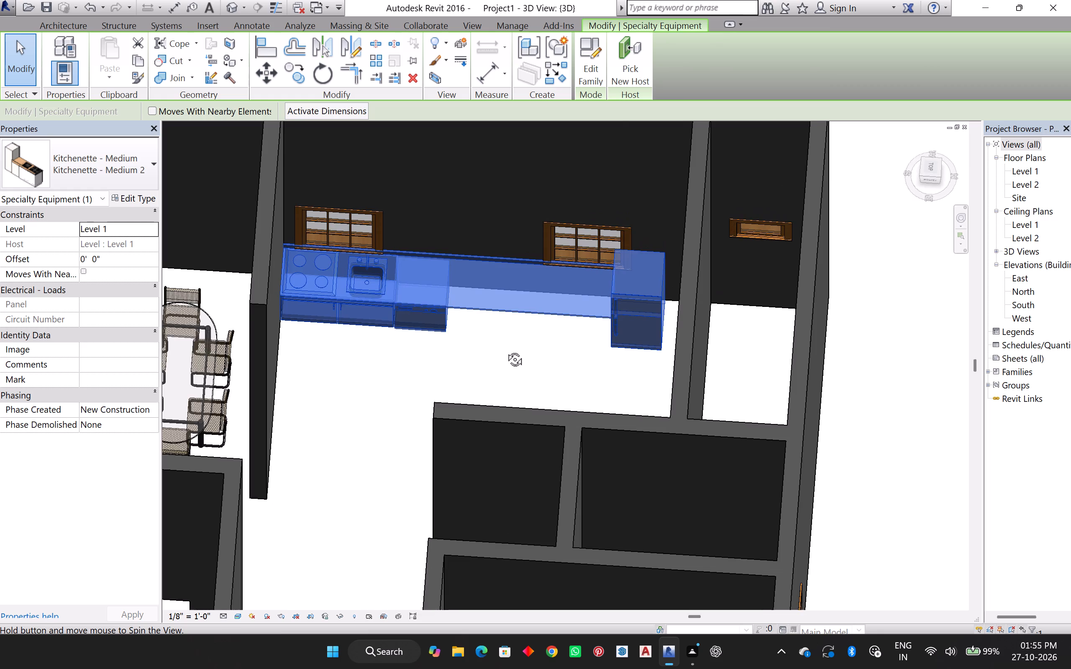
pyautogui.keyDown('shift'); pyautogui.moveTo(505, 350); pyautogui.dragTo(586, 313, button='middle'); pyautogui.keyUp('shift')
pyautogui.scroll(2, 523, 257)
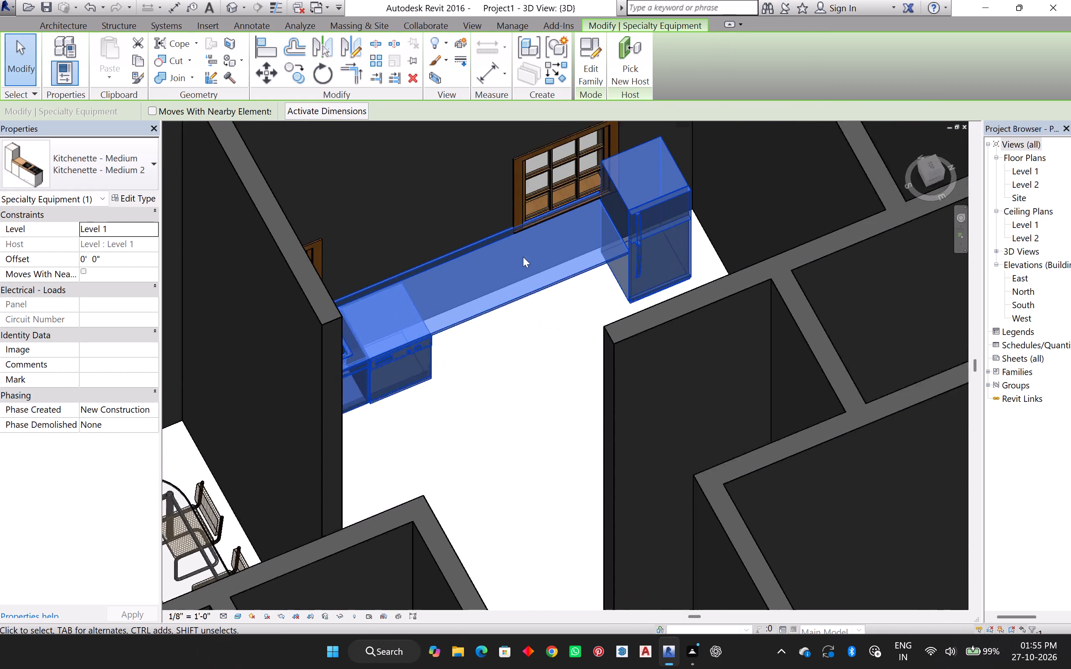
pyautogui.scroll(3, 523, 257)
pyautogui.moveTo(502, 333); pyautogui.dragTo(505, 347, button='middle')
pyautogui.moveTo(515, 415); pyautogui.dragTo(494, 397, button='middle')
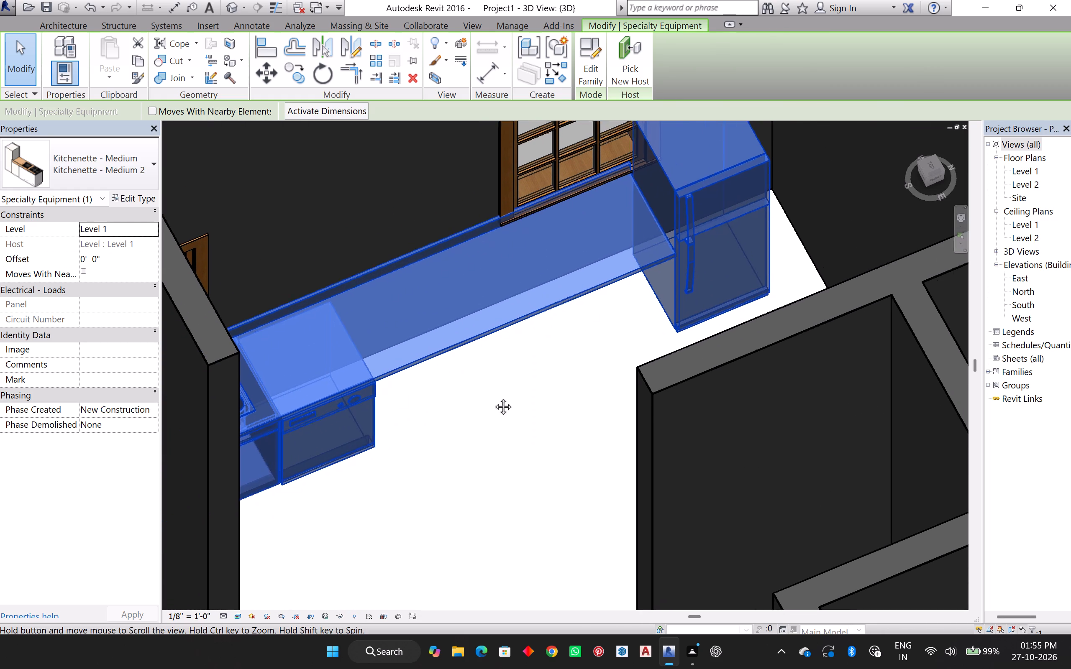
pyautogui.moveTo(494, 397); pyautogui.dragTo(569, 439, button='middle')
pyautogui.scroll(-3, 402, 287)
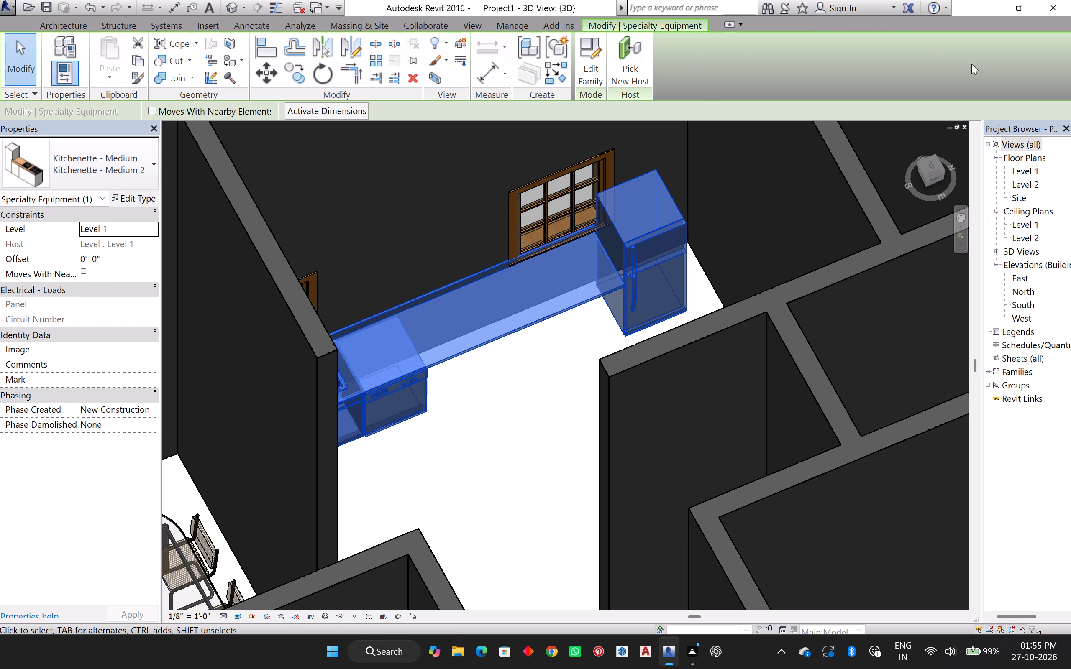
# Open the Level 1 floor plan and deselect the kitchenette.
pyautogui.doubleClick(1026, 174)
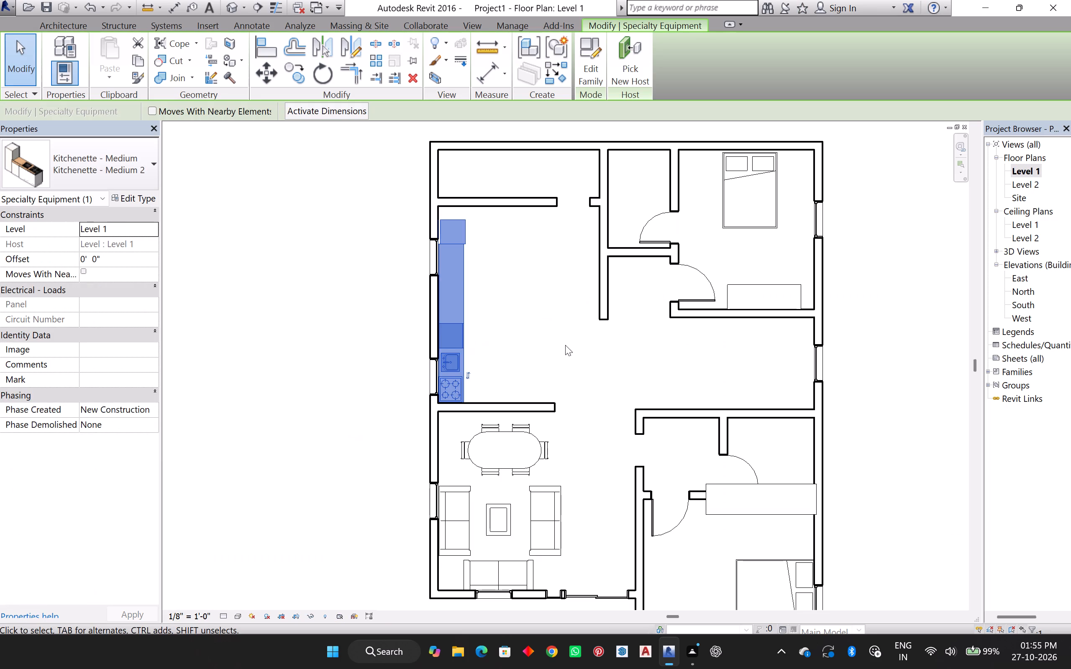
pyautogui.click(291, 288)
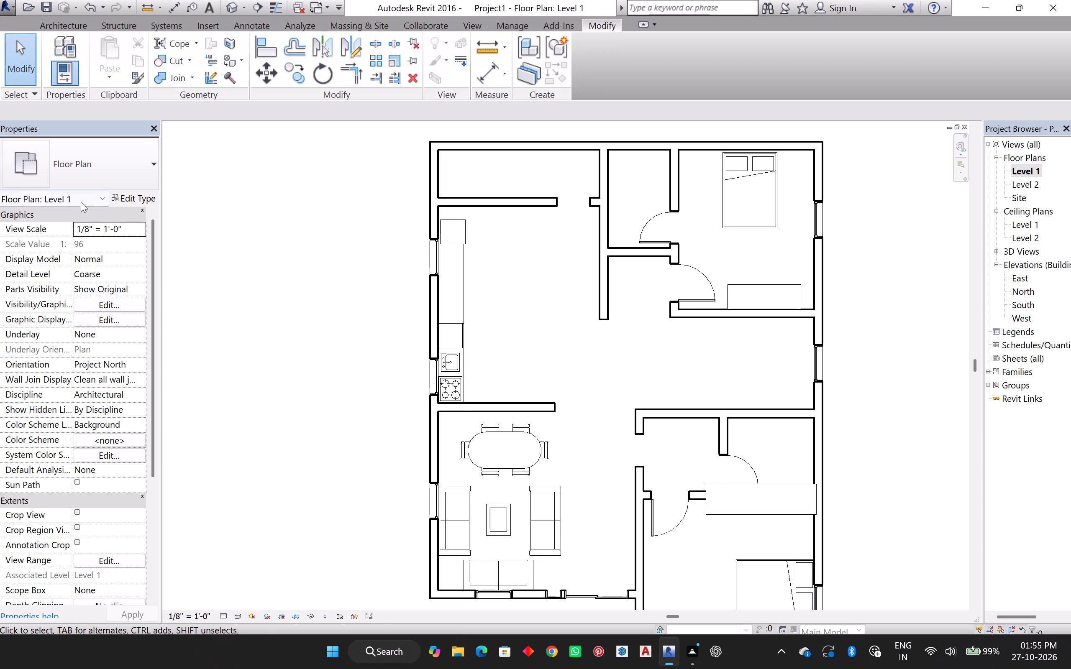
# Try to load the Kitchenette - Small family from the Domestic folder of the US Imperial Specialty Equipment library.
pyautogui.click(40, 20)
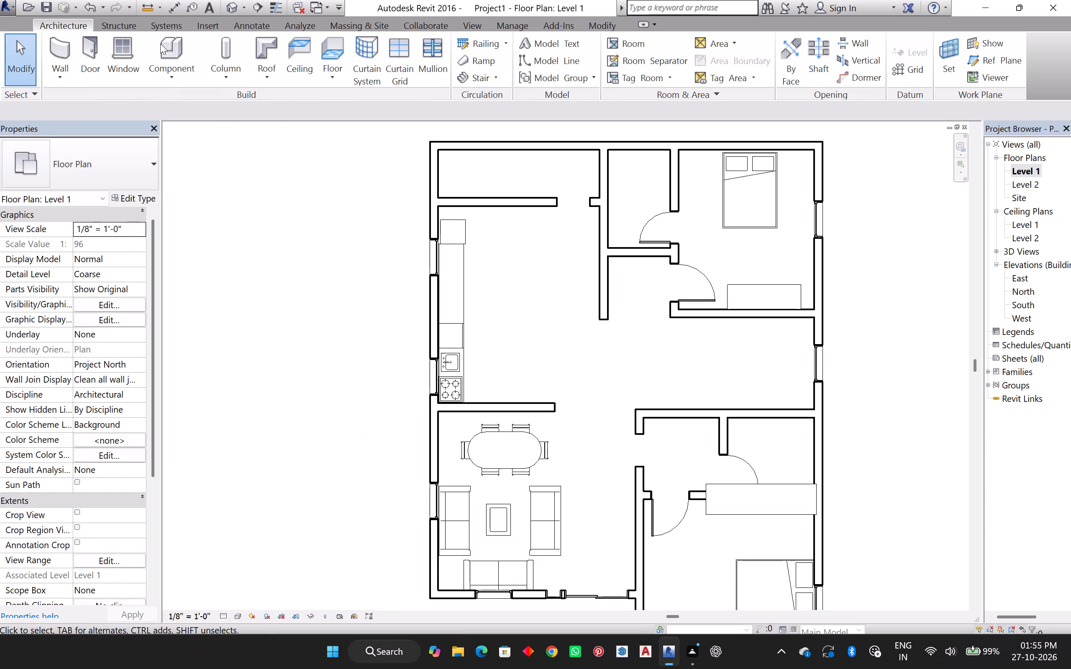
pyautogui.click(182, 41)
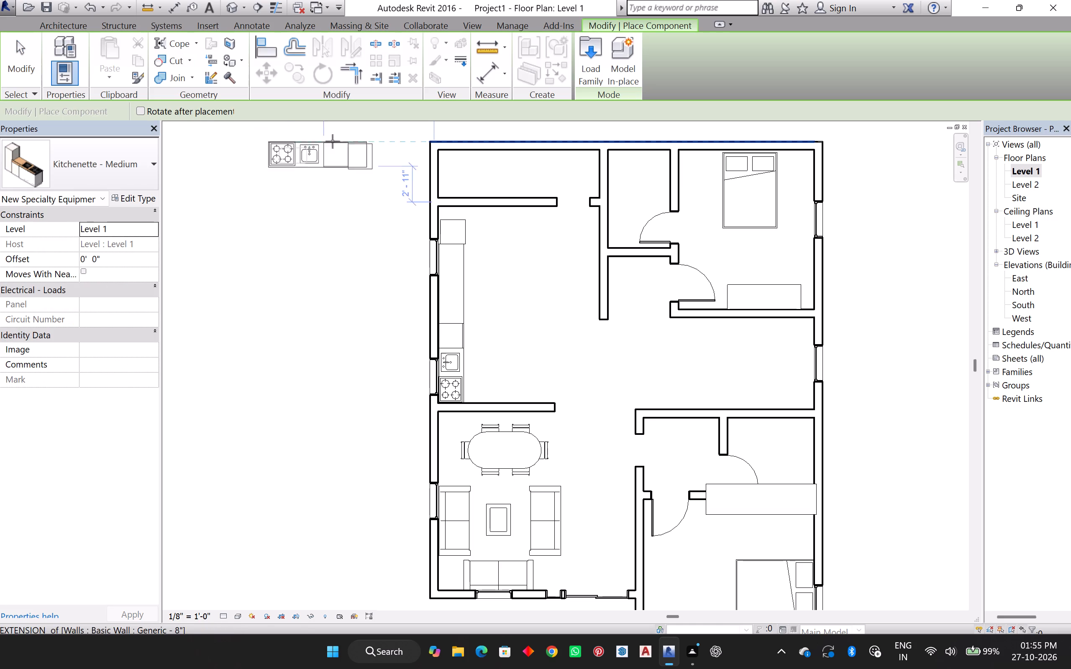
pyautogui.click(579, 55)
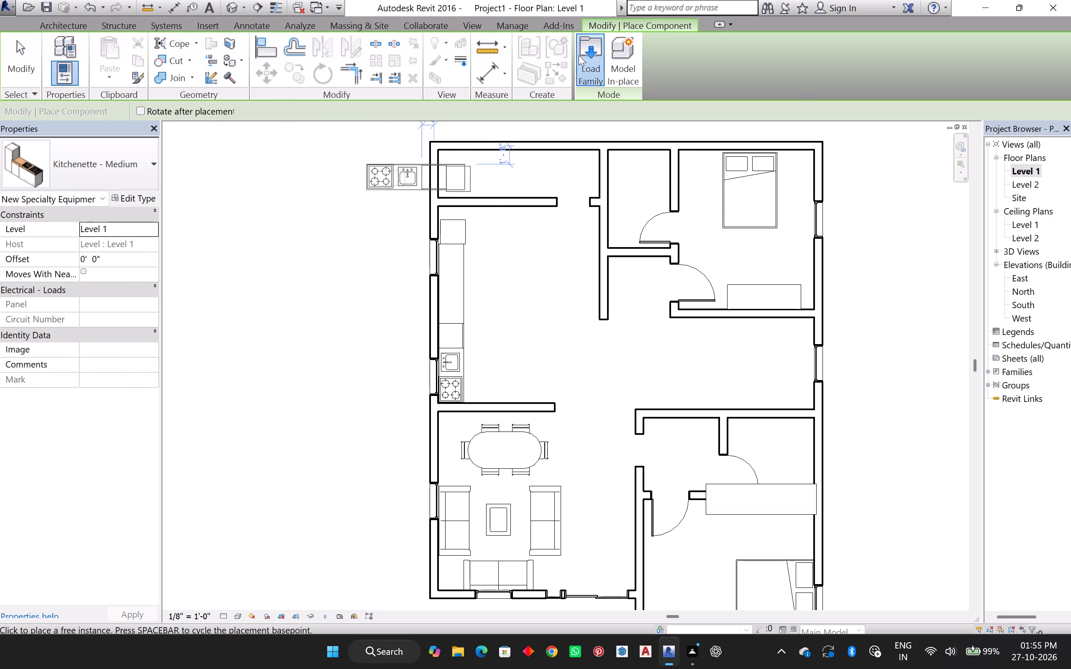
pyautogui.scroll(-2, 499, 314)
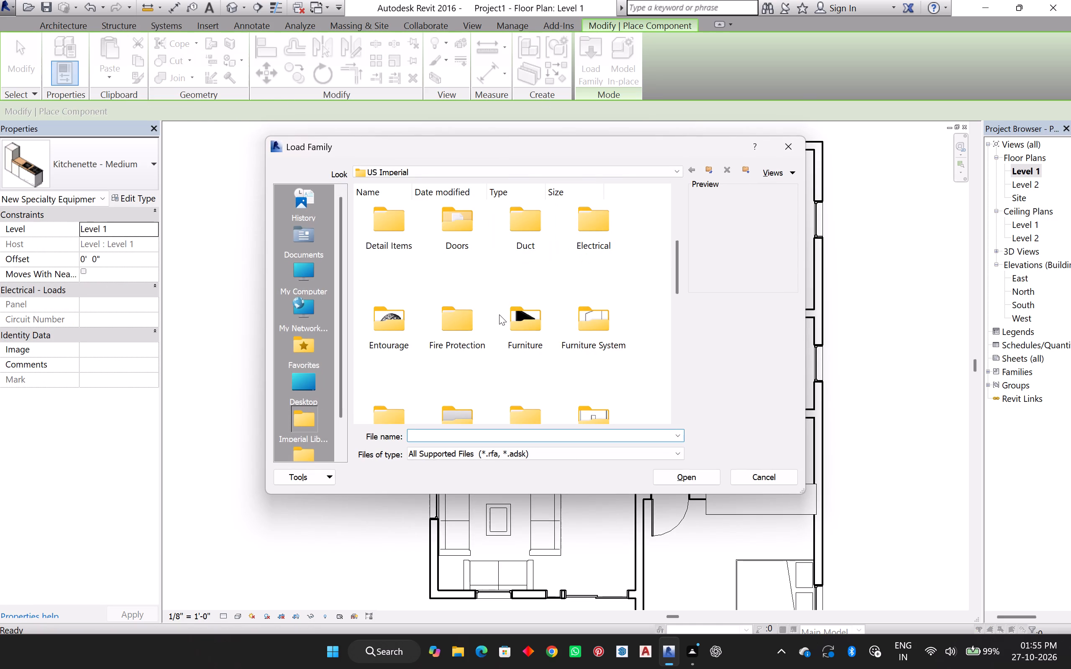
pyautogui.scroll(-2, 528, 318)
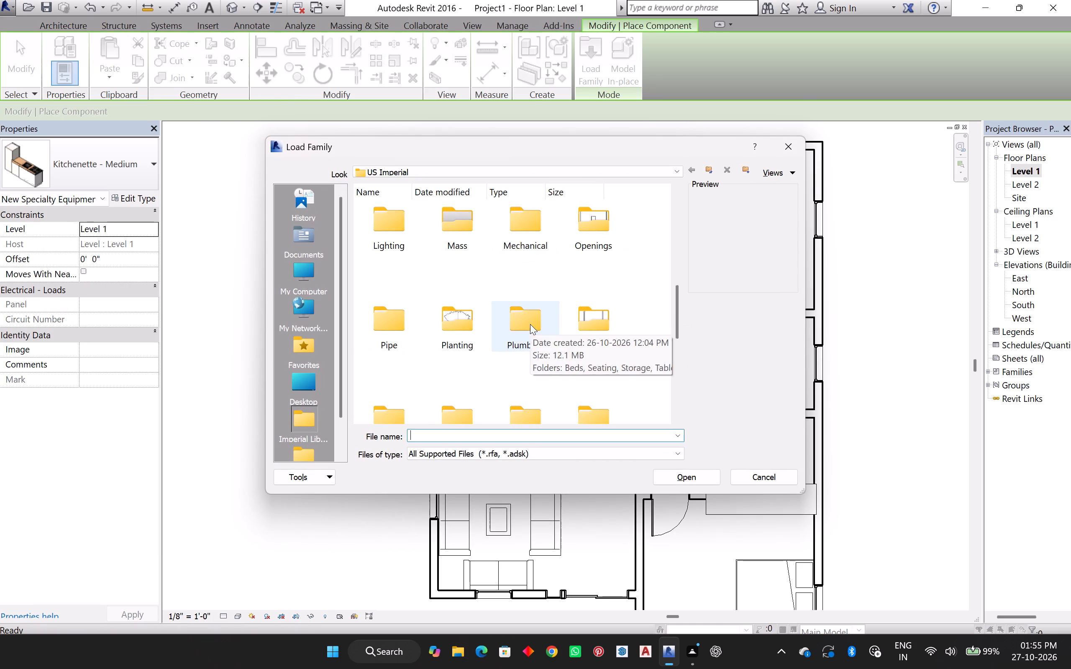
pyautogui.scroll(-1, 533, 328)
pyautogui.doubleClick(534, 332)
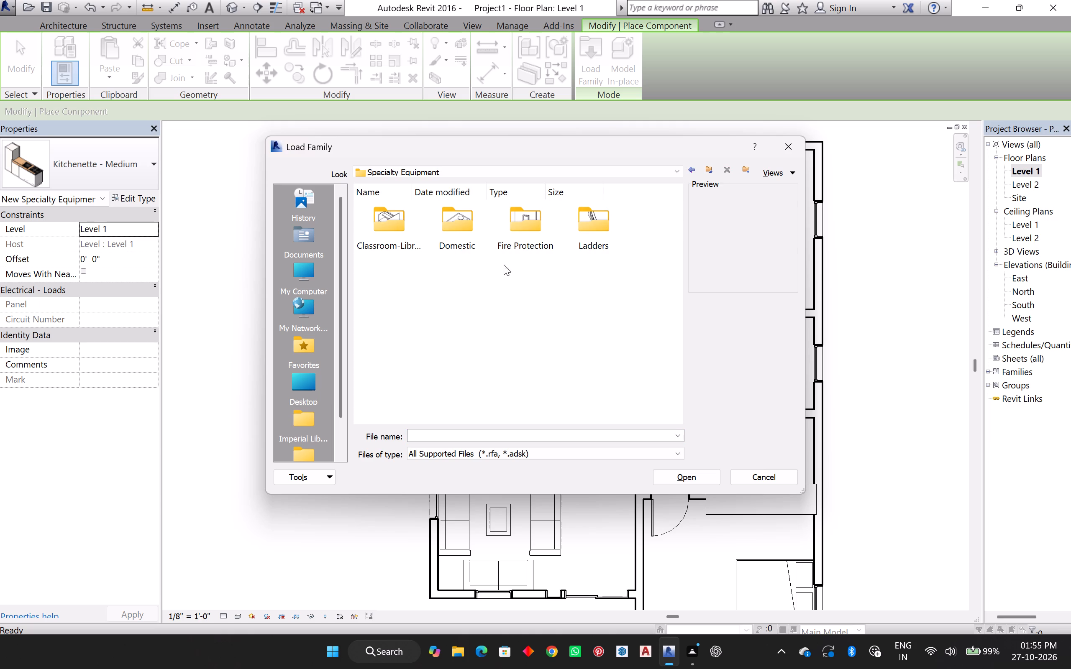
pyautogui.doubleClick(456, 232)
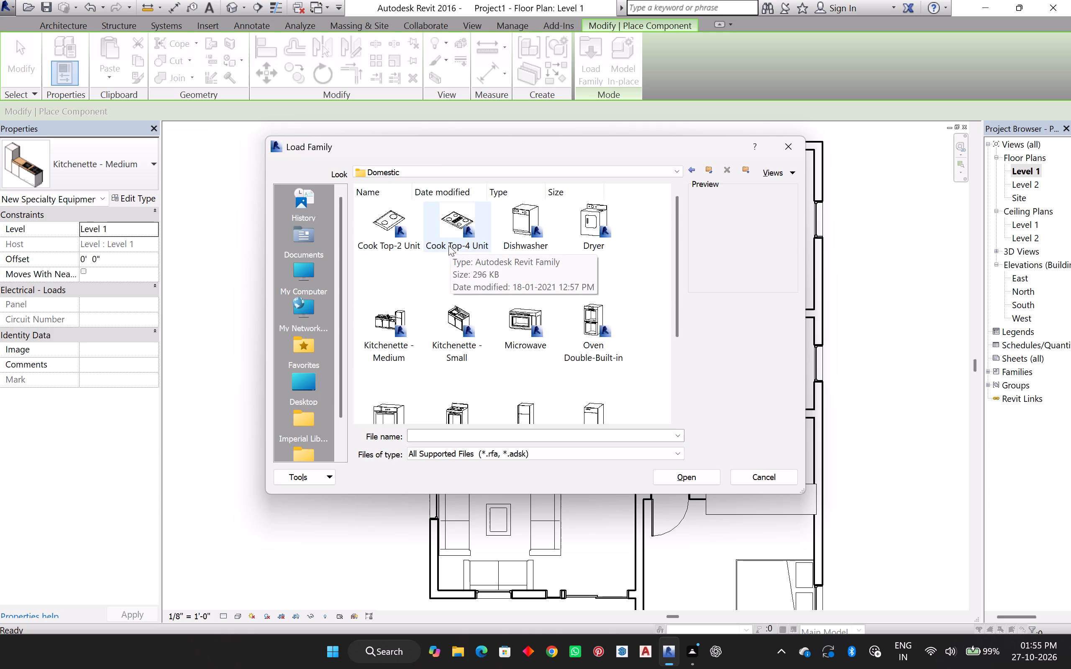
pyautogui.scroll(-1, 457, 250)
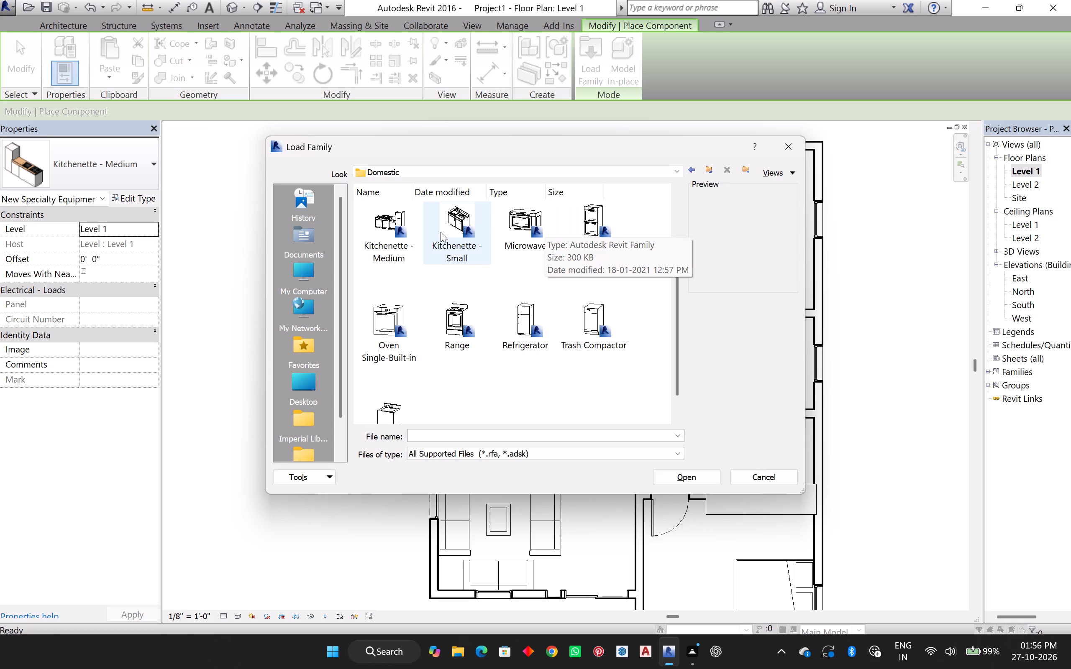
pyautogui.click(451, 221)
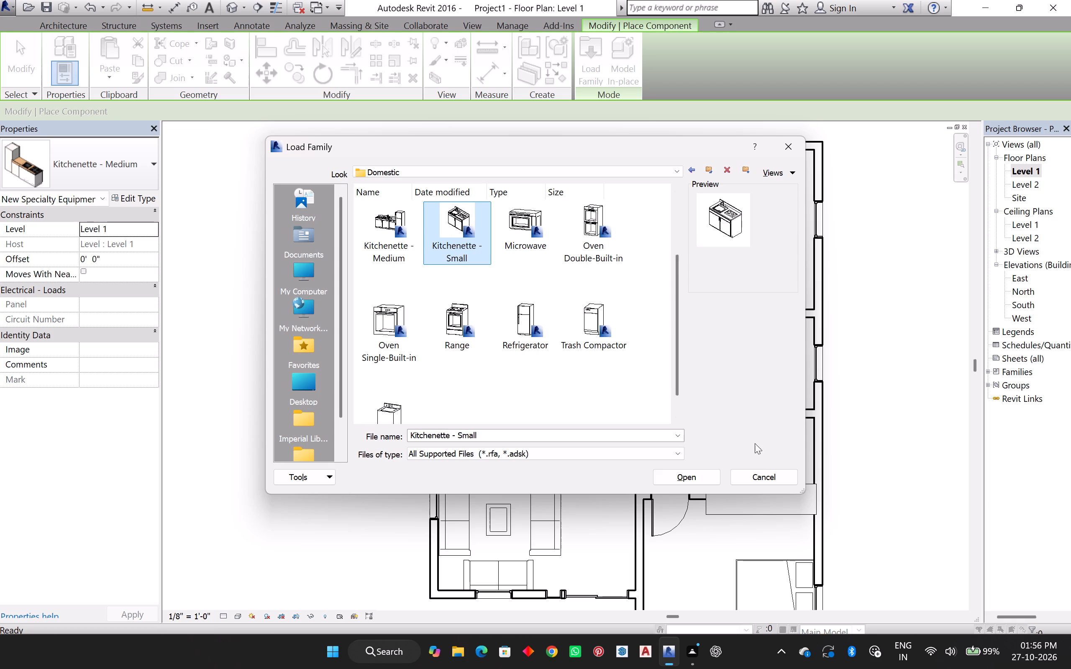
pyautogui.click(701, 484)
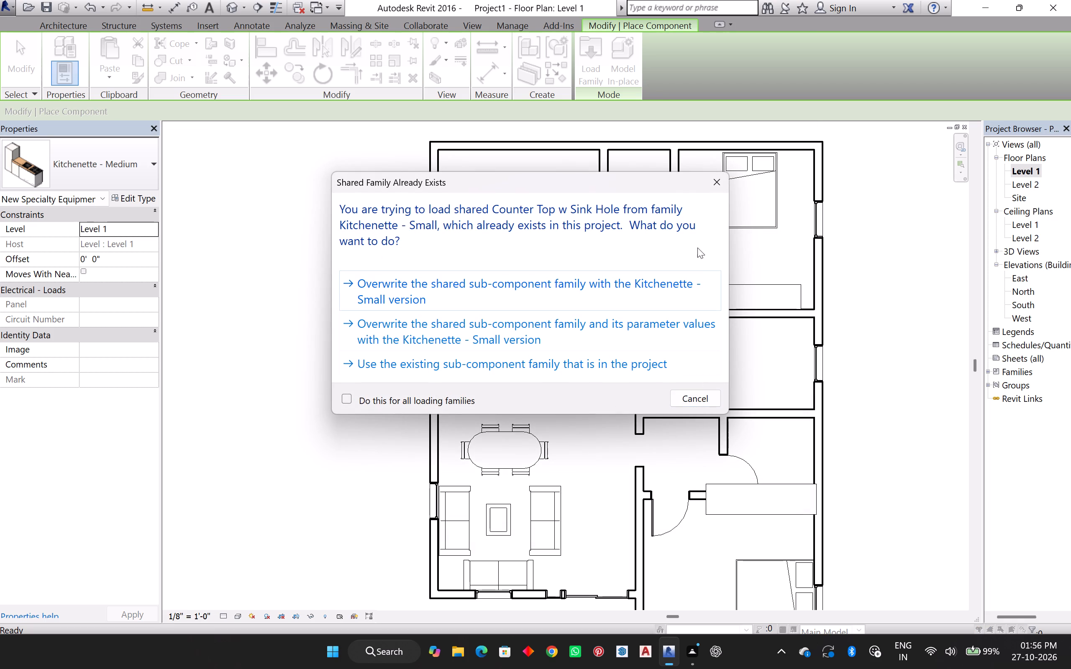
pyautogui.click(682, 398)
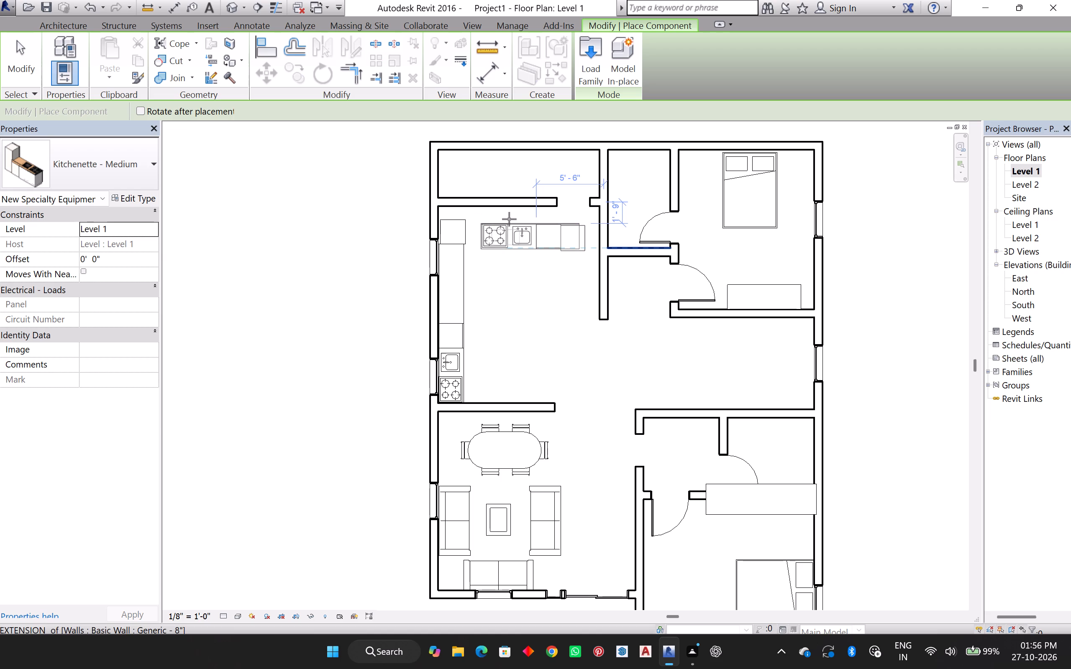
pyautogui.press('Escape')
# Look through the specialty equipment types available as replacements for the placed kitchenette, keeping its current type.
pyautogui.click(116, 162)
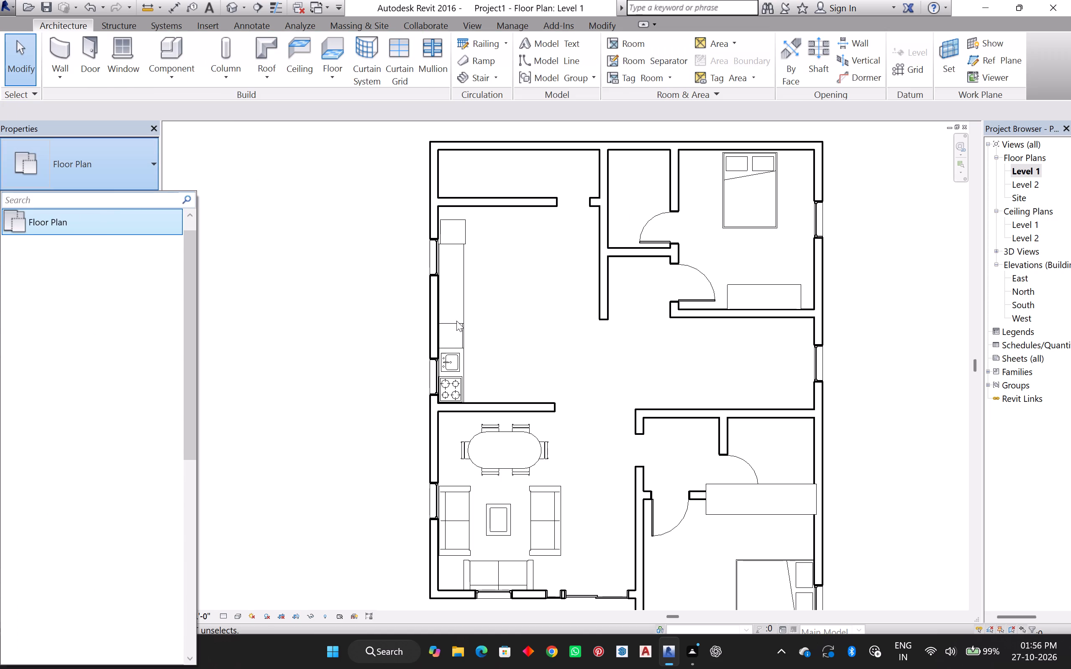
pyautogui.moveTo(464, 314); pyautogui.dragTo(478, 310)
pyautogui.click(109, 156)
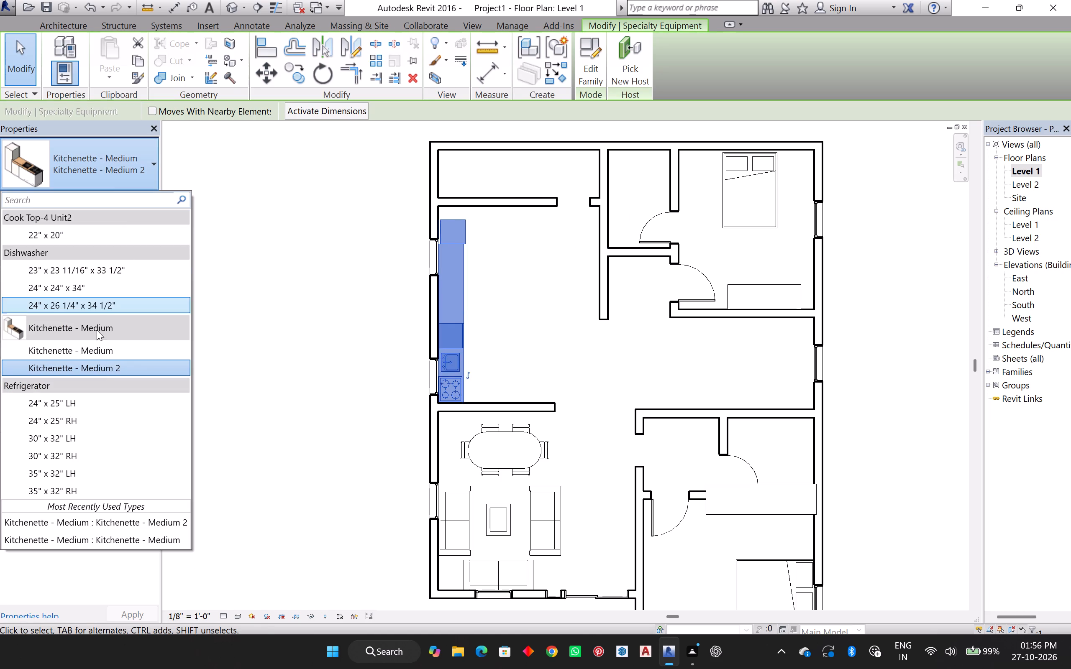
pyautogui.scroll(-5, 100, 343)
pyautogui.scroll(-5, 127, 459)
pyautogui.scroll(5, 132, 179)
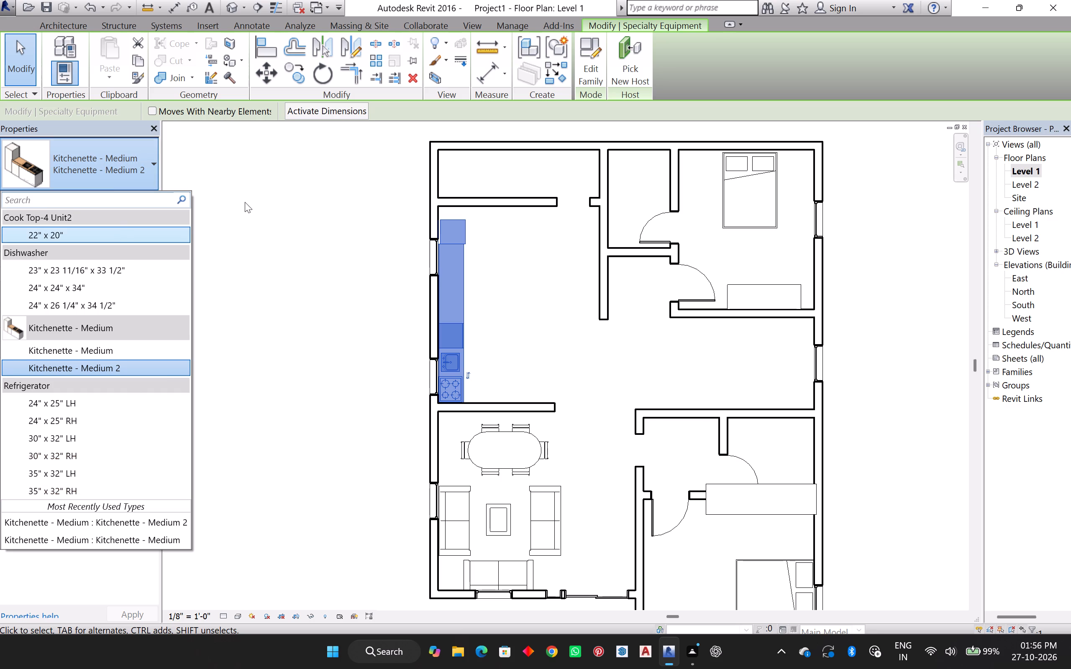
pyautogui.press('Escape')
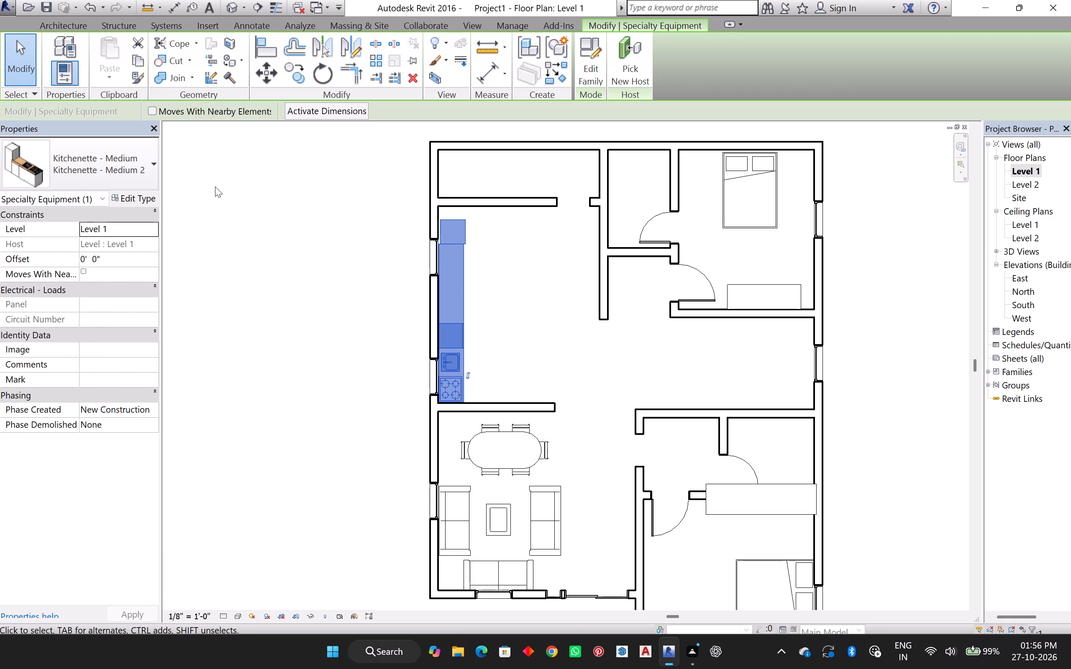
pyautogui.press('Escape')
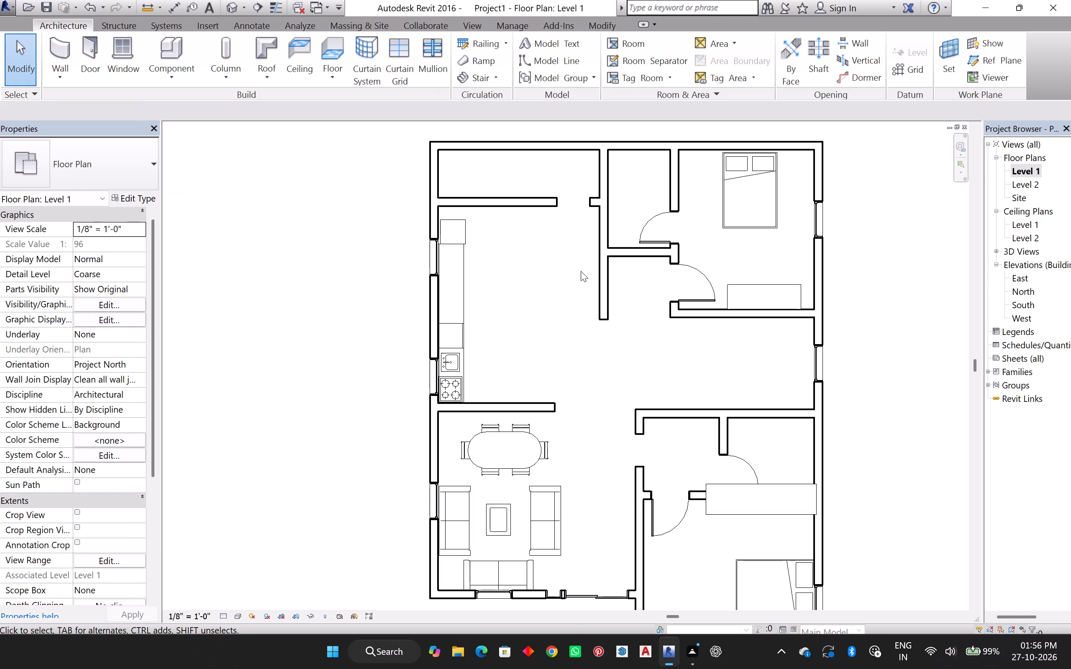
pyautogui.click(499, 260)
# Look through the loaded component types available for placement, from beds and counter tops to dining tables and TVs.
pyautogui.click(162, 48)
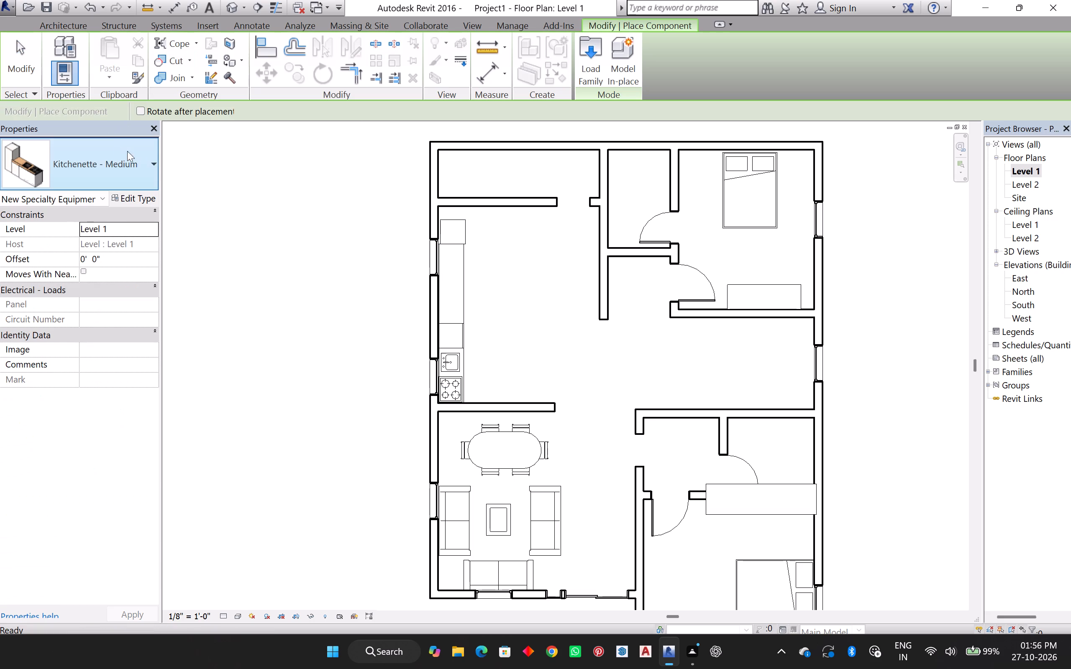
pyautogui.click(150, 159)
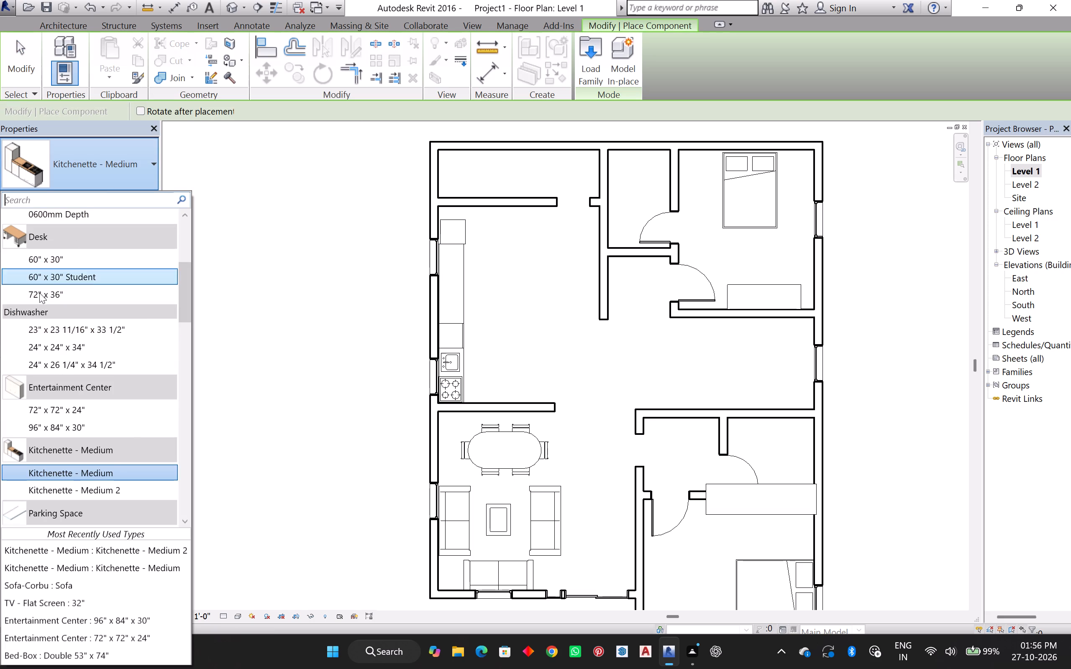
pyautogui.scroll(-8, 32, 372)
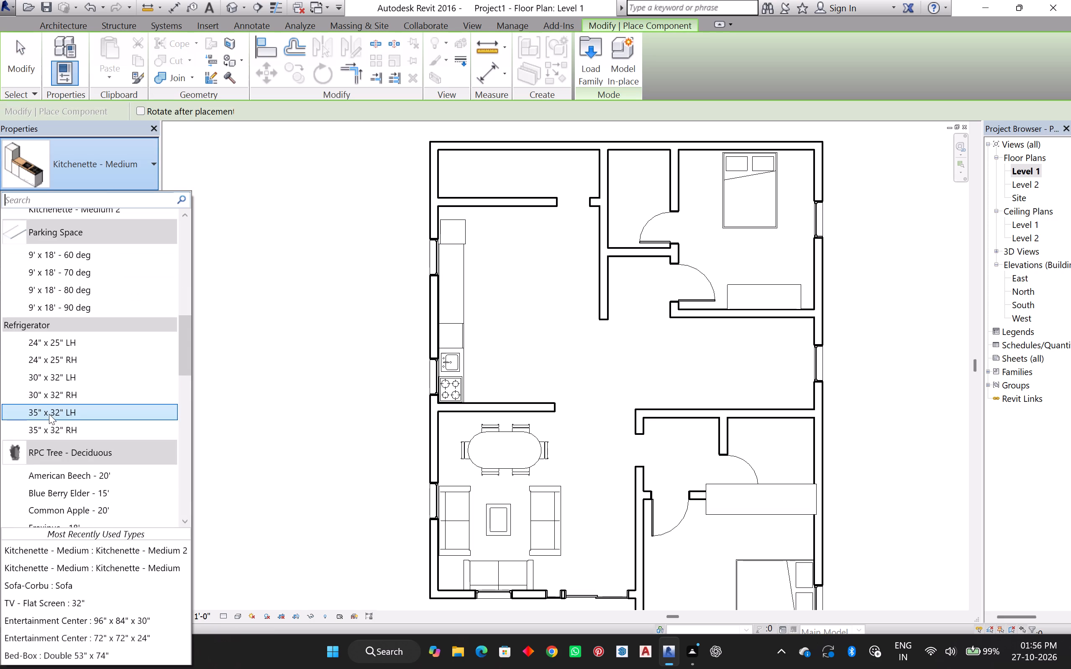
pyautogui.scroll(-2, 48, 414)
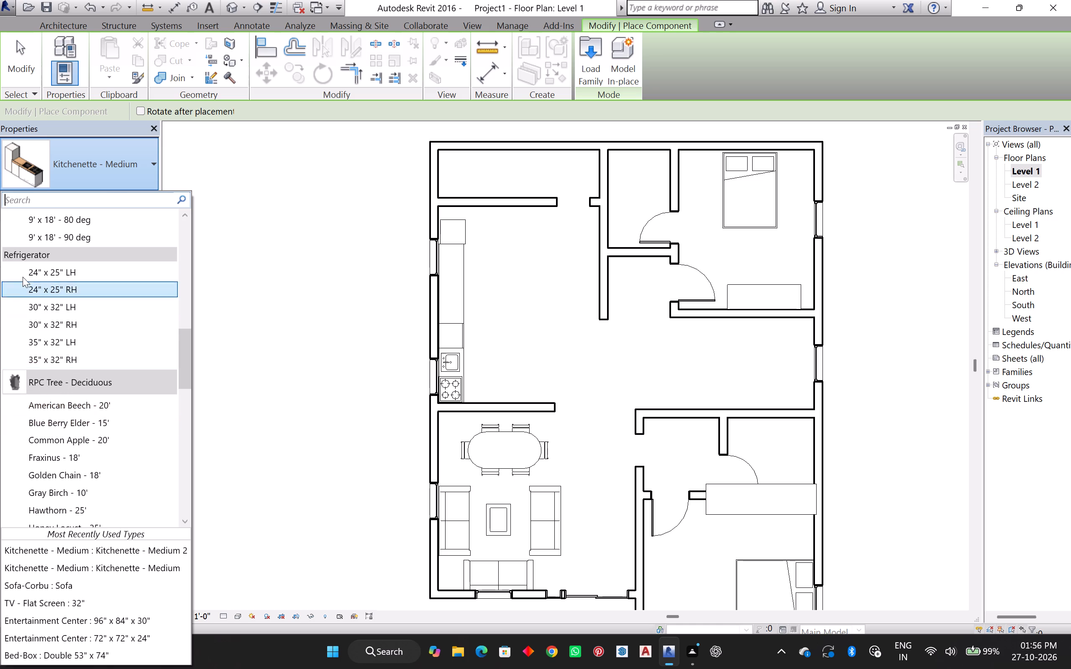
pyautogui.scroll(5, 33, 253)
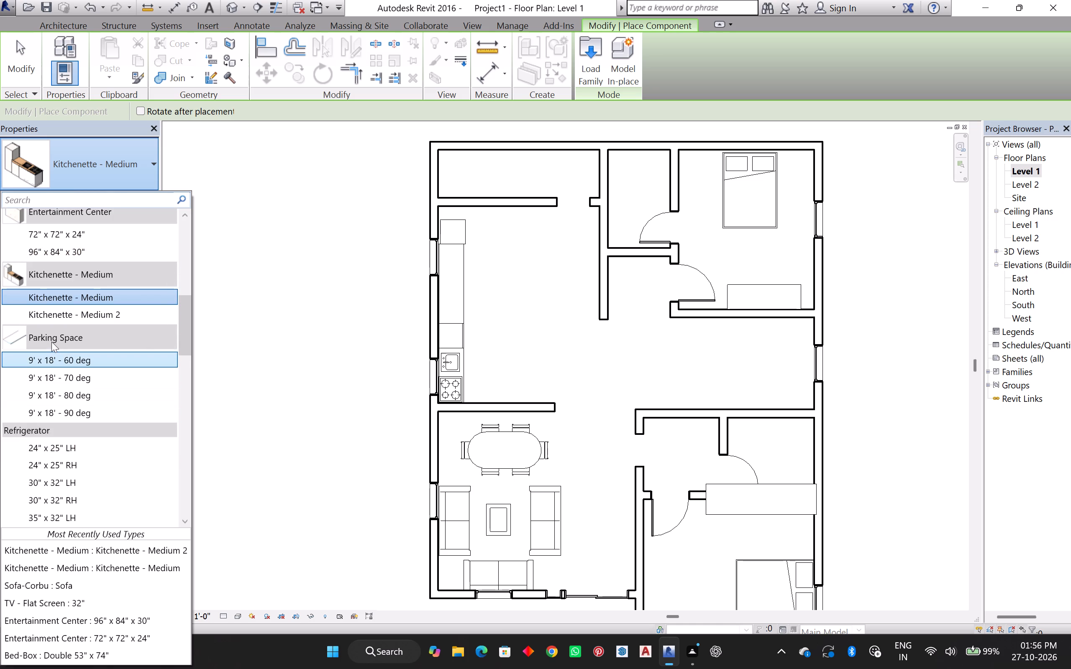
pyautogui.scroll(12, 50, 374)
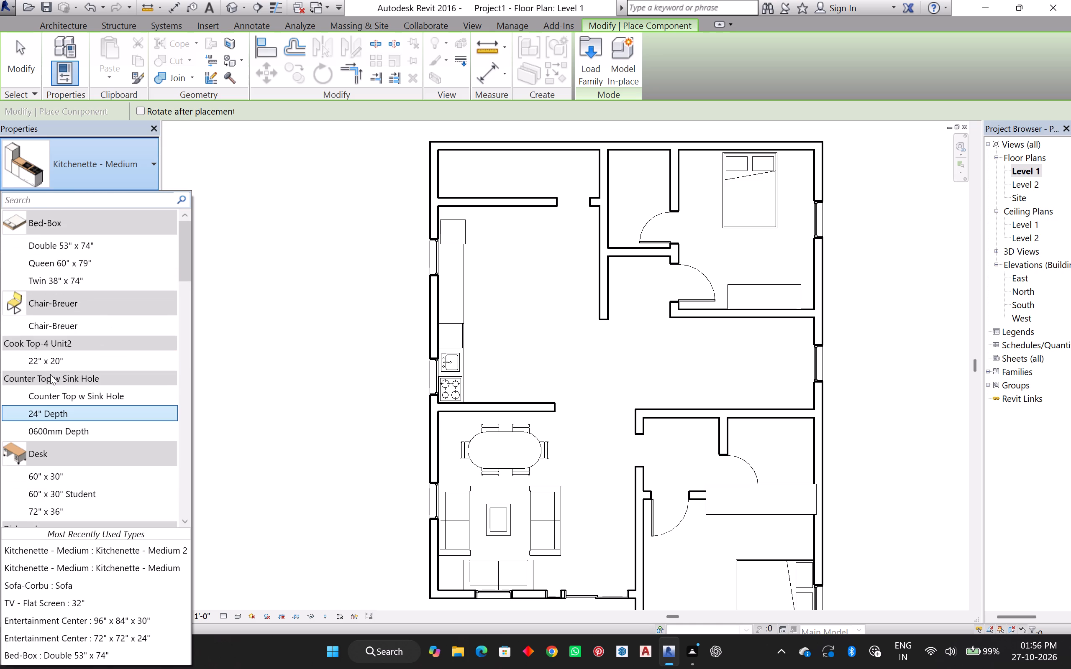
pyautogui.scroll(-1, 50, 374)
pyautogui.scroll(4, 50, 374)
pyautogui.scroll(-7, 50, 374)
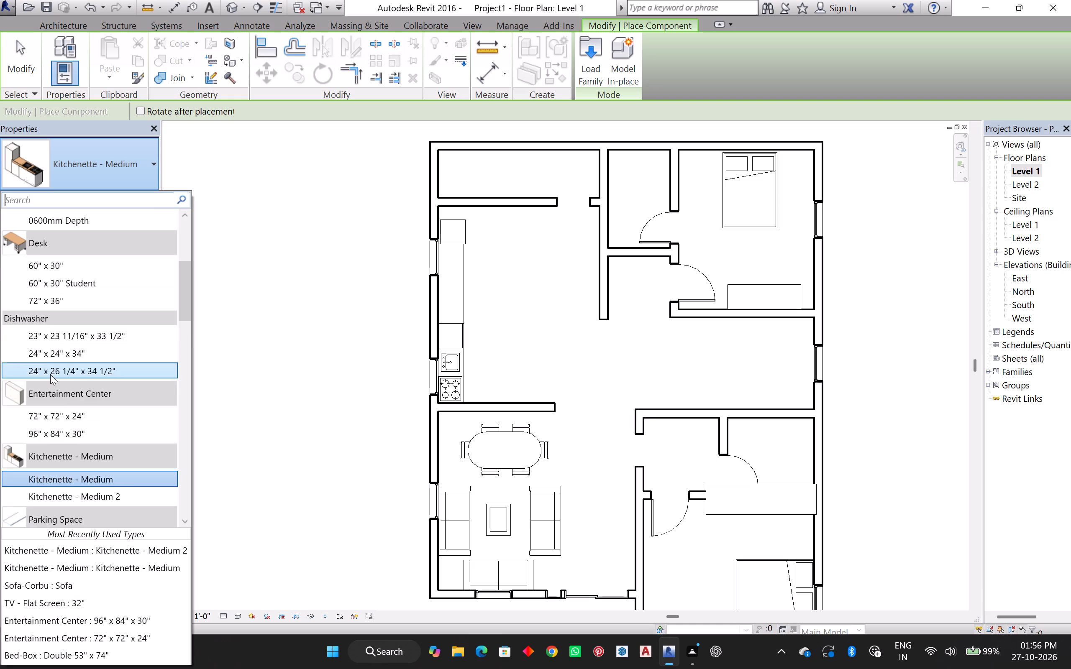
pyautogui.scroll(-11, 50, 374)
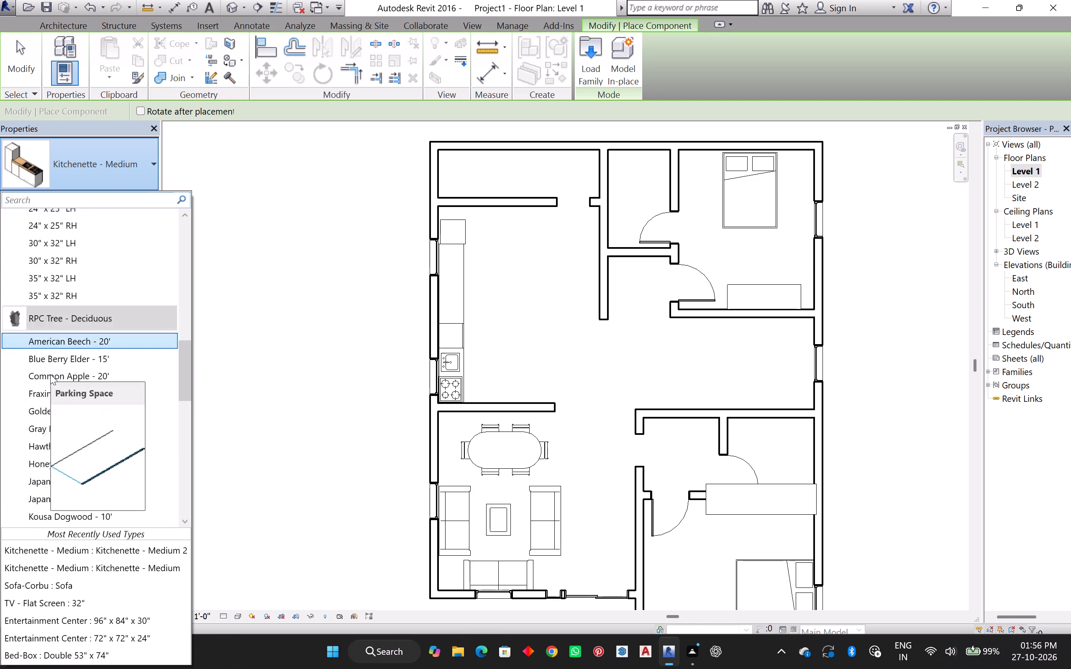
pyautogui.scroll(-15, 50, 374)
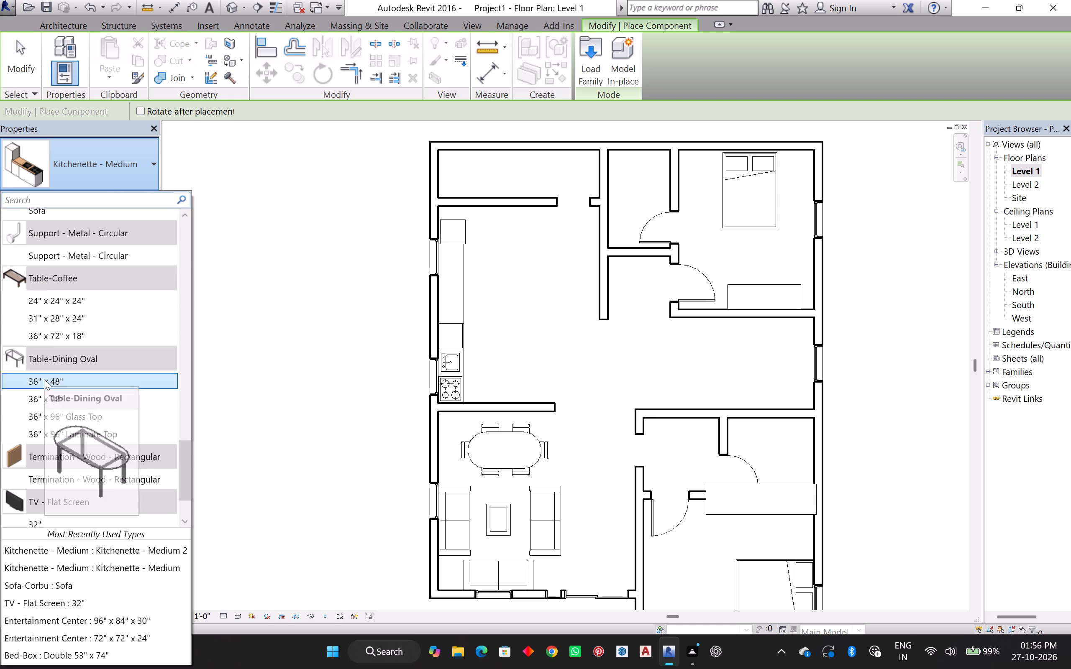
pyautogui.scroll(-5, 44, 379)
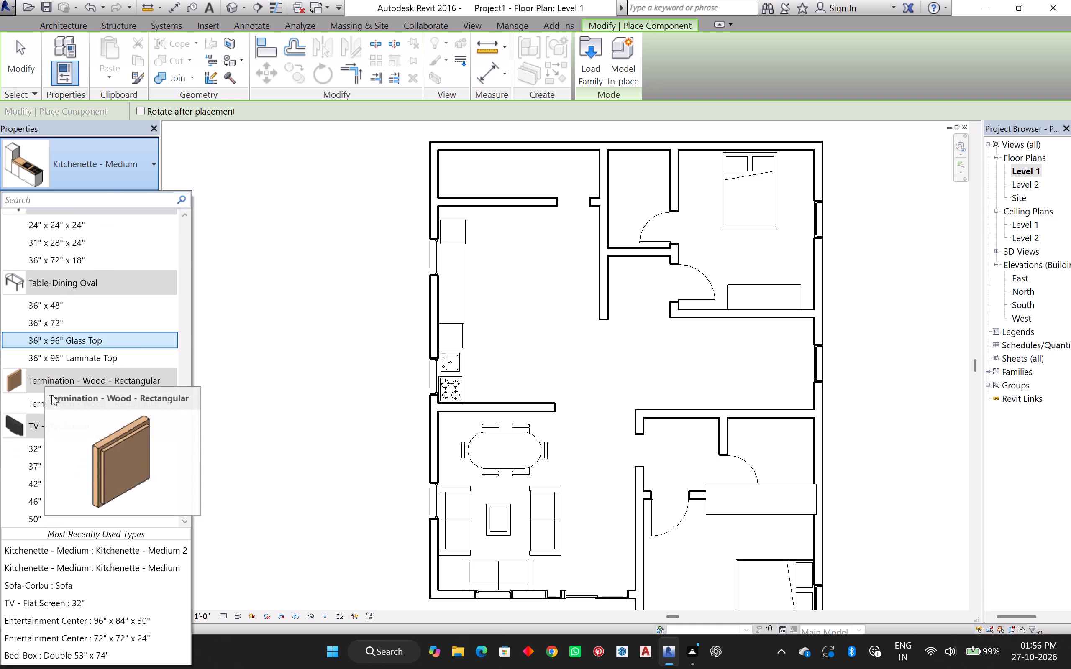
pyautogui.scroll(-5, 47, 432)
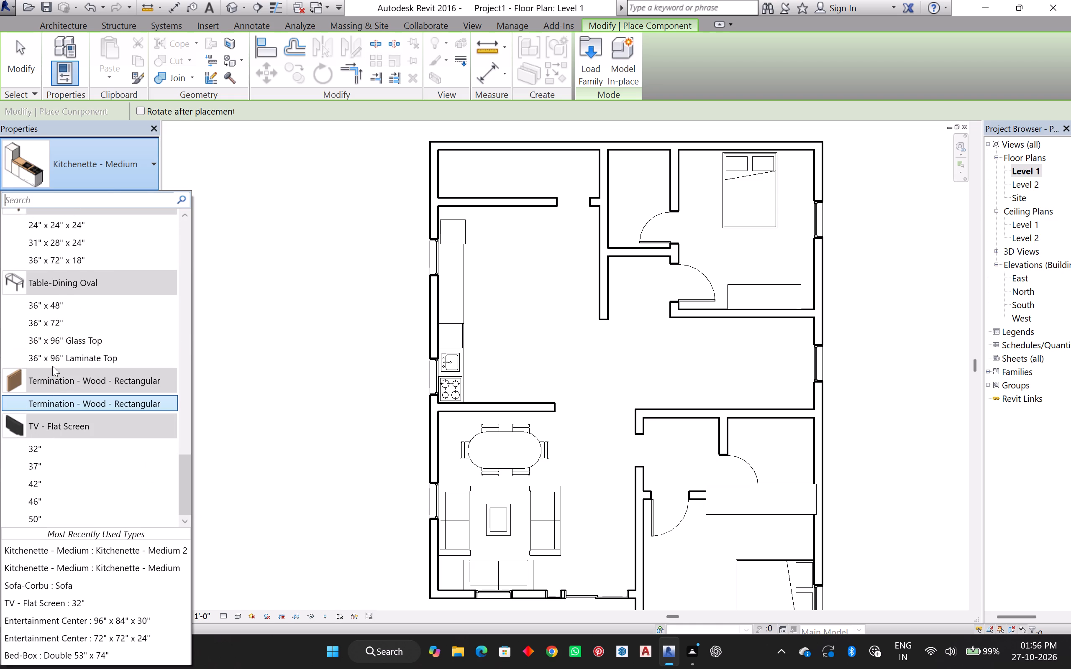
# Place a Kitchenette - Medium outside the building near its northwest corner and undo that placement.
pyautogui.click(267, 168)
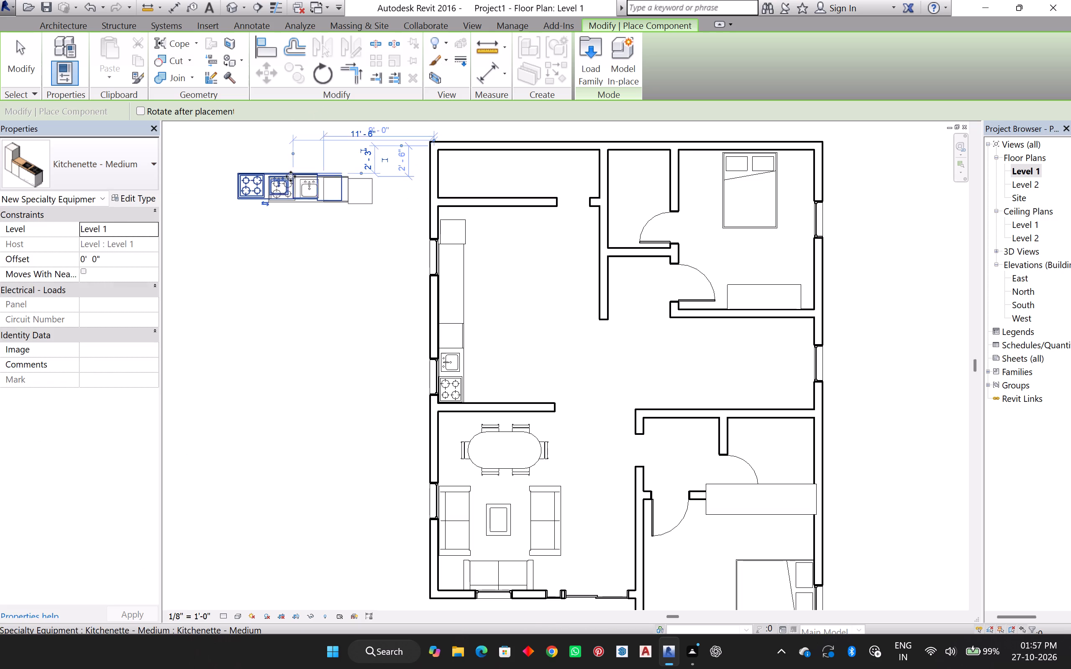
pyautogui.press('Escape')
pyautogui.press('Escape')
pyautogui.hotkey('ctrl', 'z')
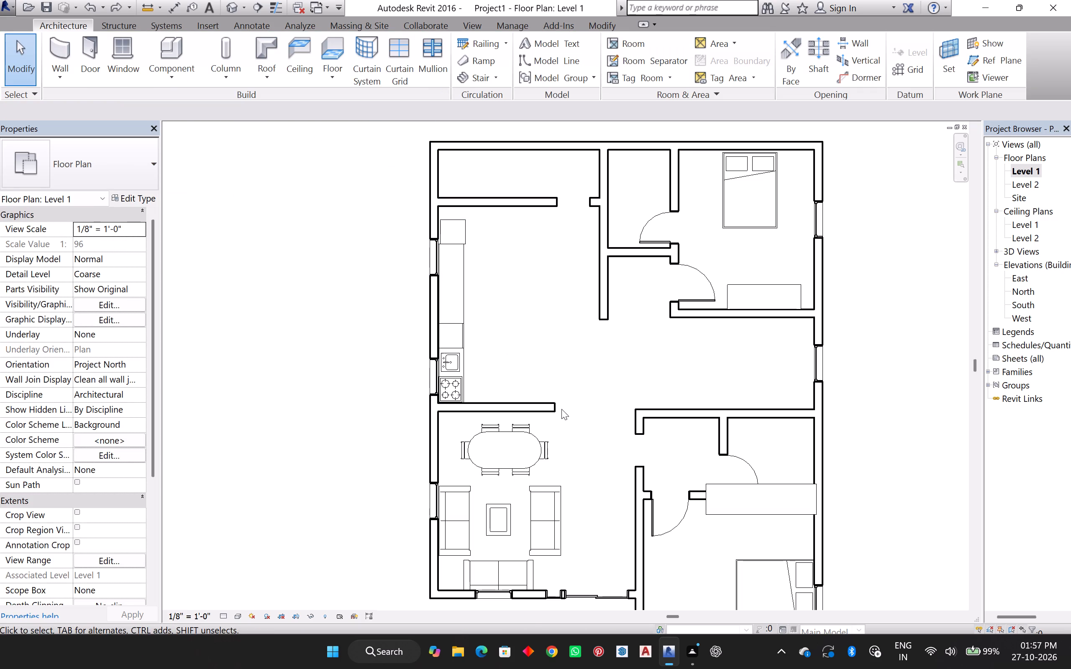
# Load the Washer family from the Domestic folder of the US Imperial Specialty Equipment library.
pyautogui.moveTo(612, 432); pyautogui.dragTo(539, 487, button='middle')
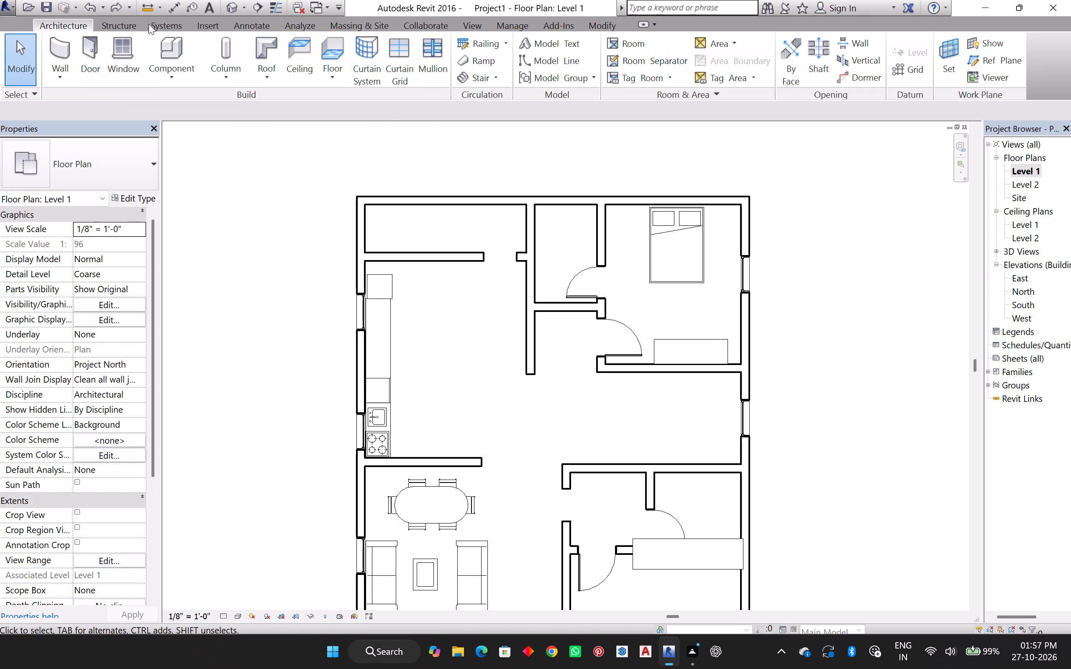
pyautogui.click(57, 51)
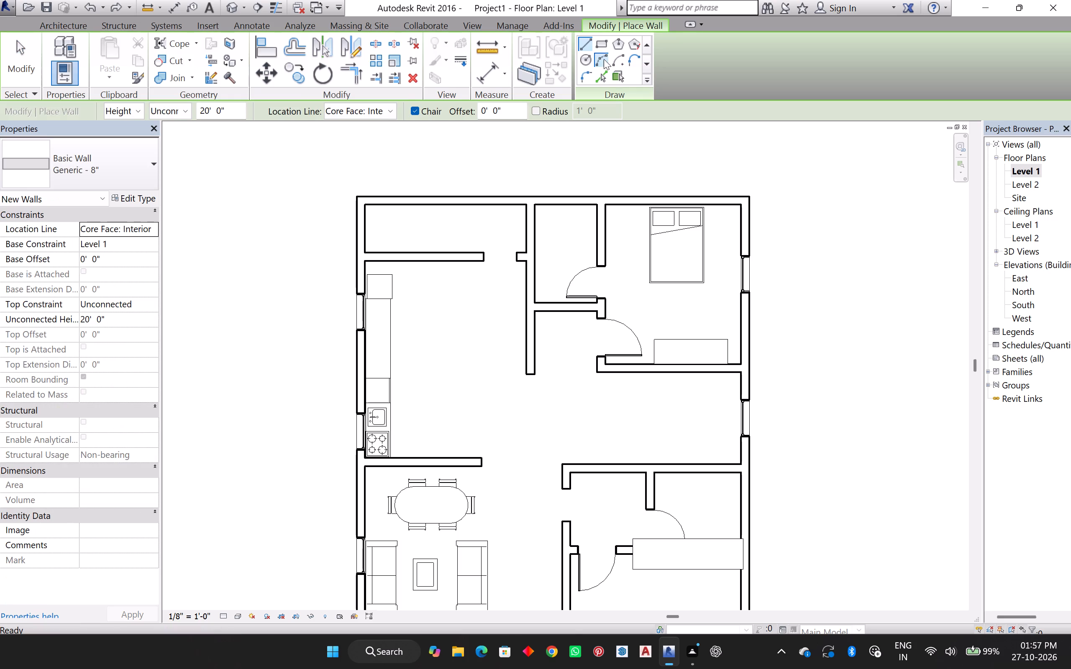
pyautogui.click(73, 27)
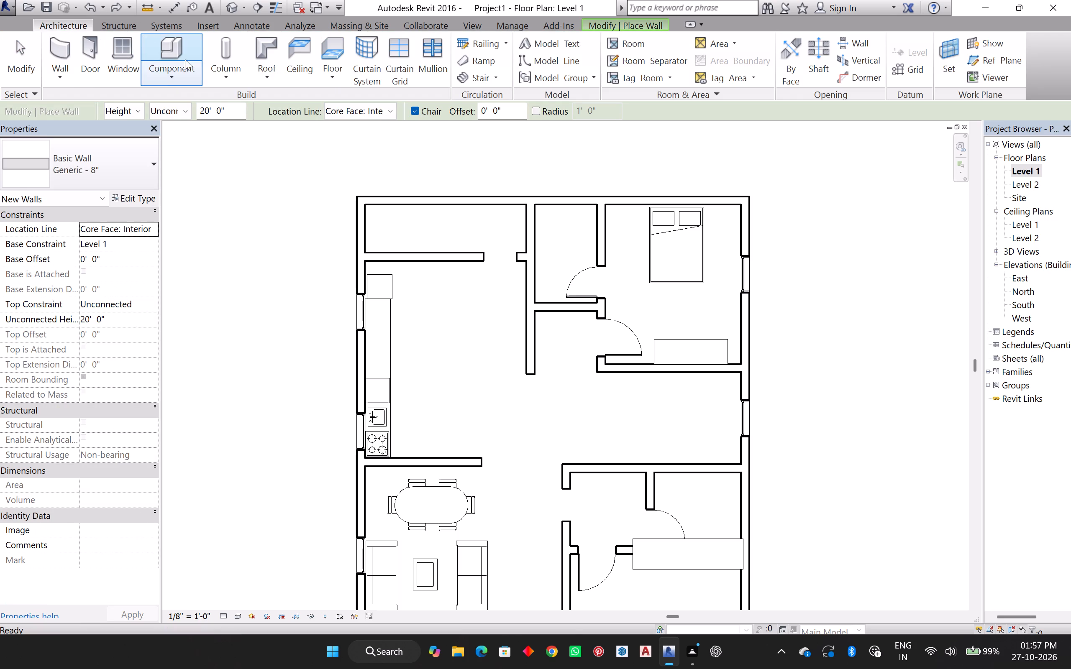
pyautogui.click(185, 59)
pyautogui.click(589, 54)
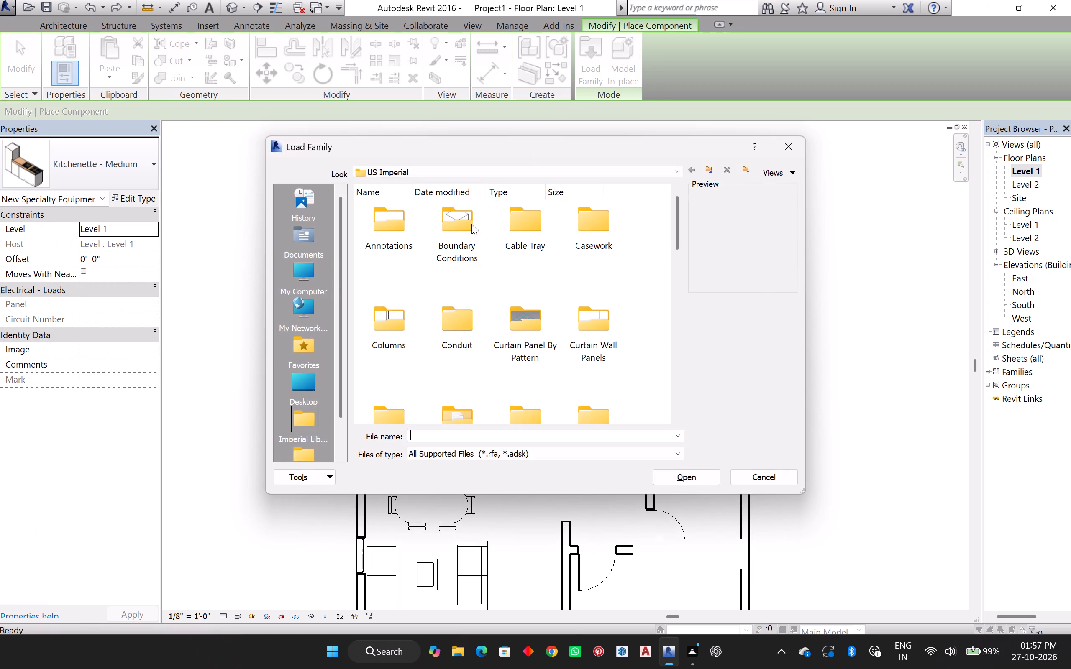
pyautogui.scroll(-4, 497, 319)
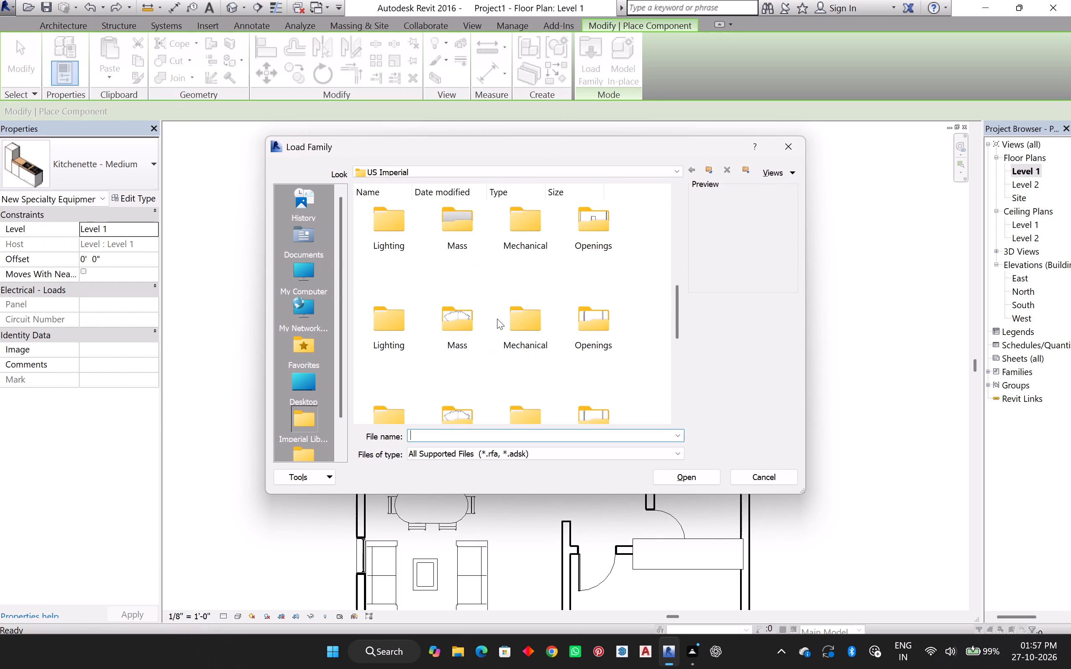
pyautogui.scroll(-1, 537, 266)
pyautogui.click(523, 317)
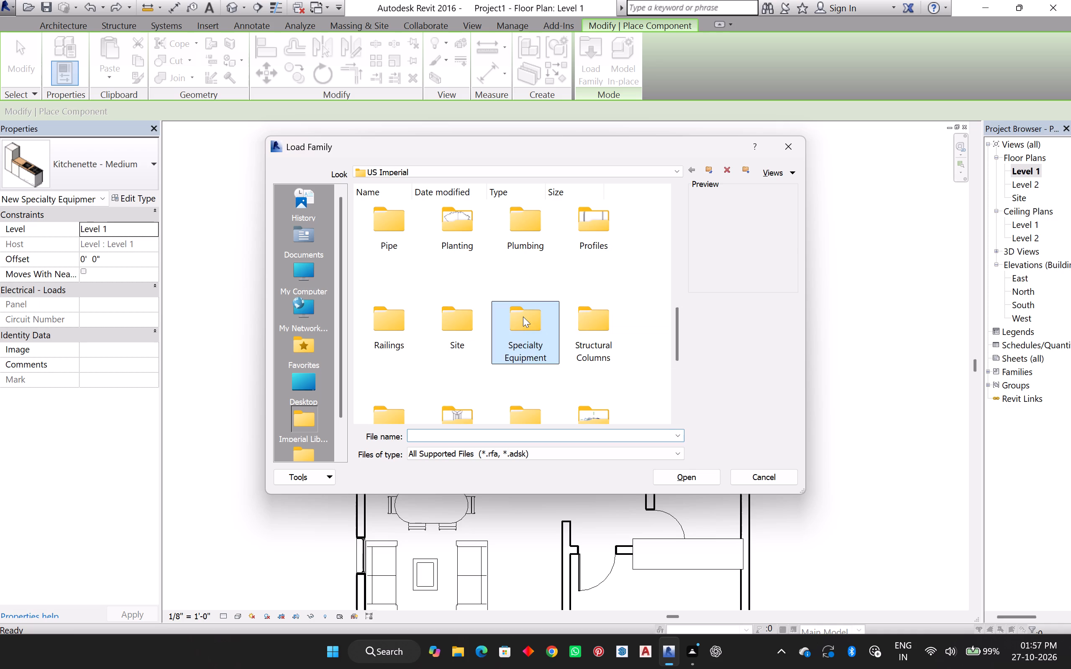
pyautogui.doubleClick(523, 317)
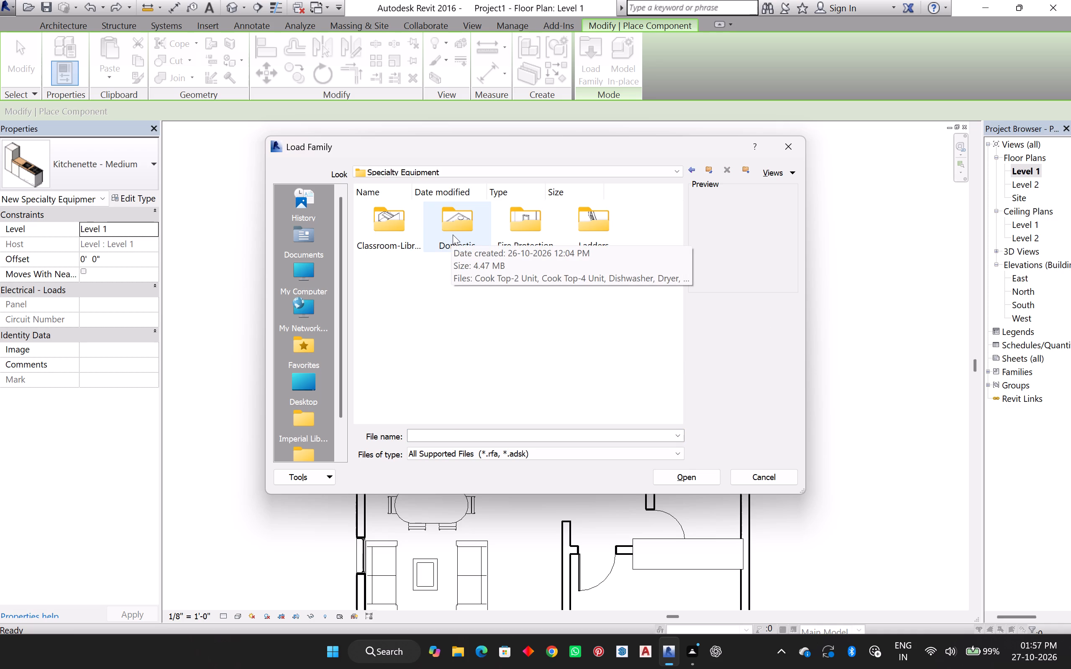
pyautogui.doubleClick(453, 235)
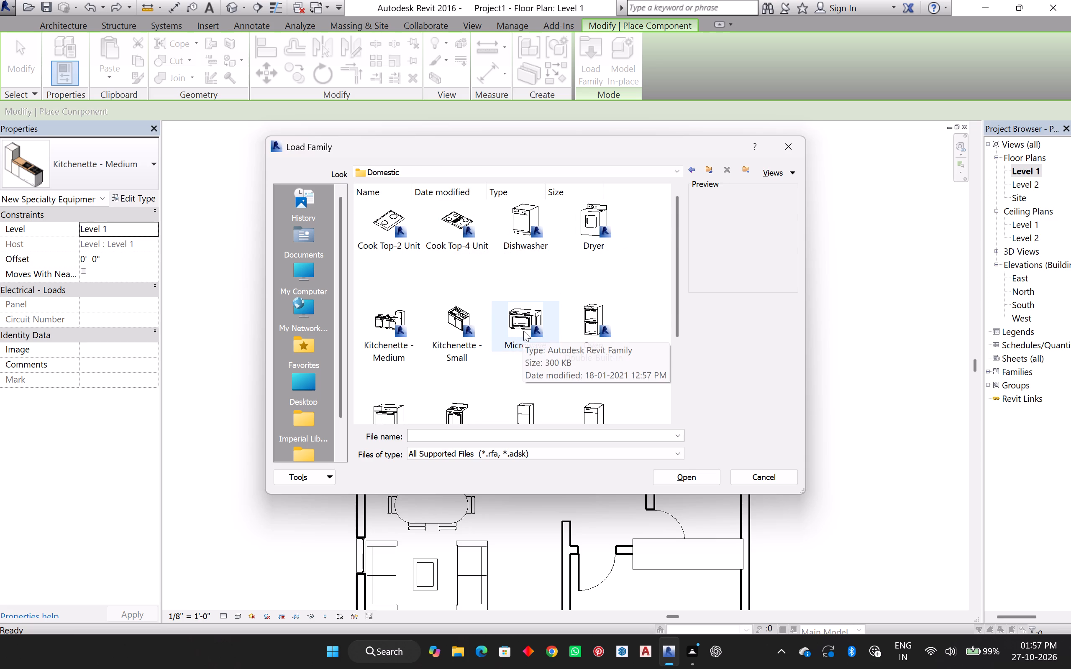
pyautogui.scroll(-1, 518, 331)
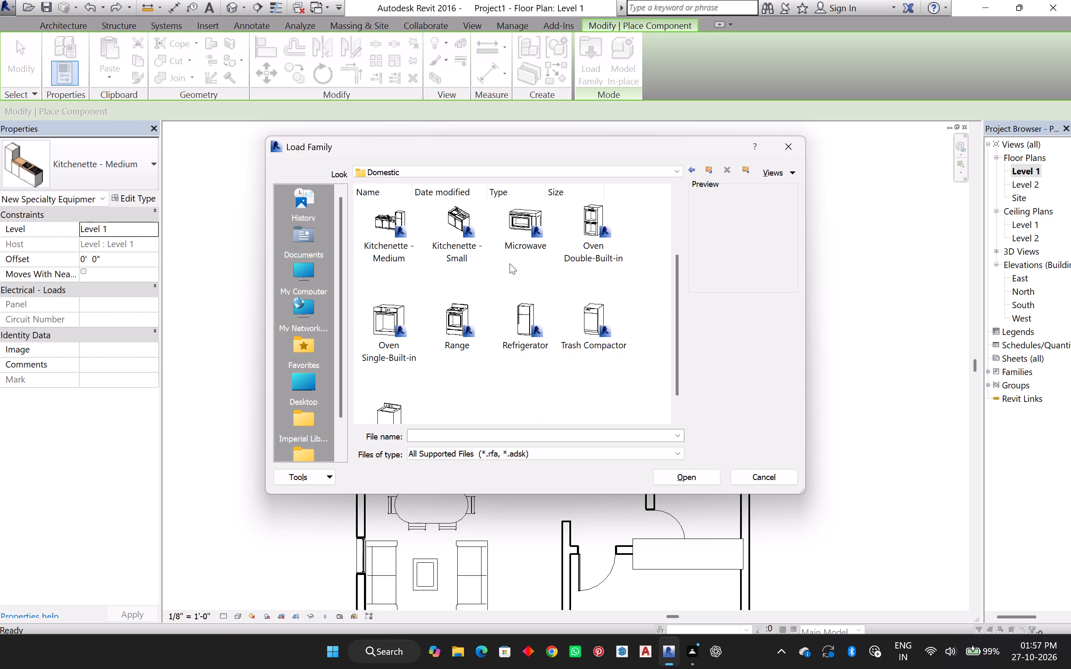
pyautogui.scroll(-1, 507, 256)
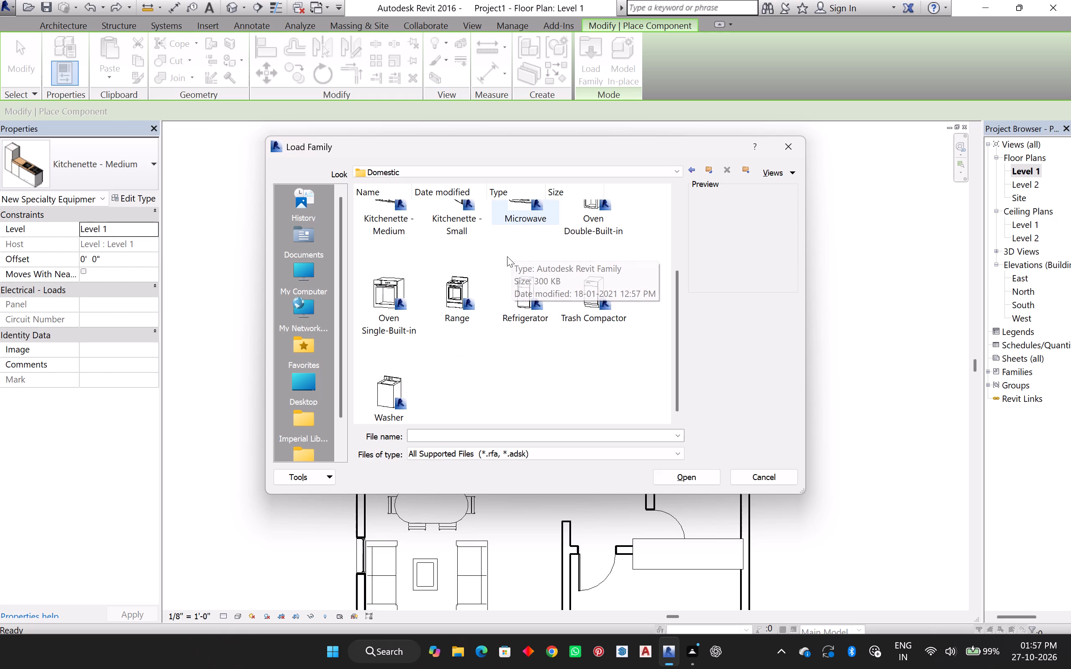
pyautogui.scroll(-1, 507, 256)
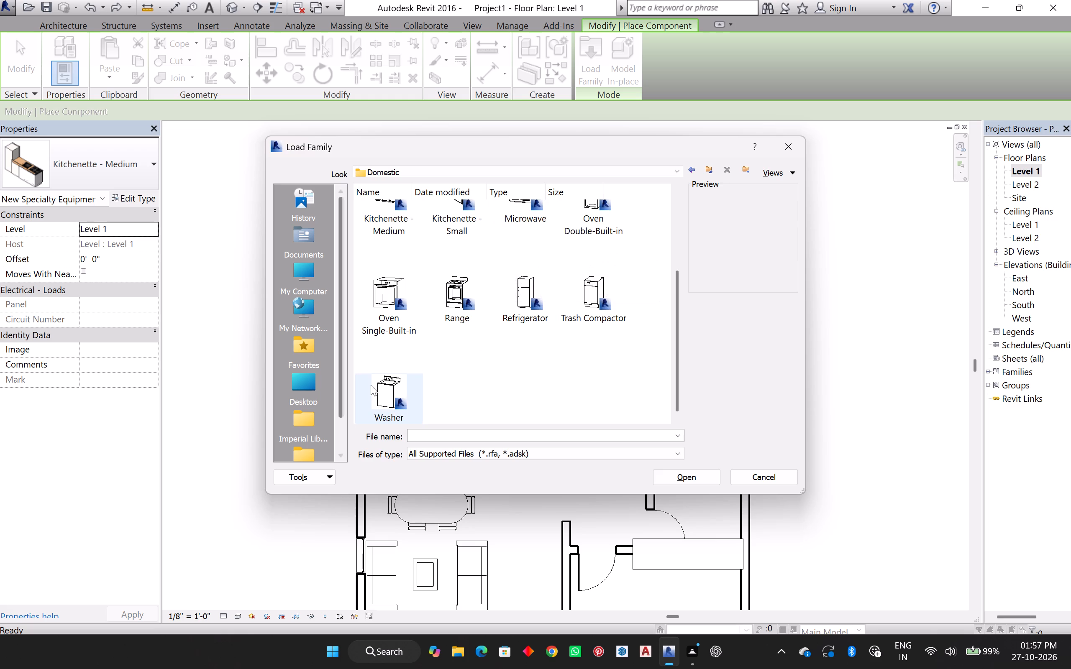
pyautogui.click(395, 399)
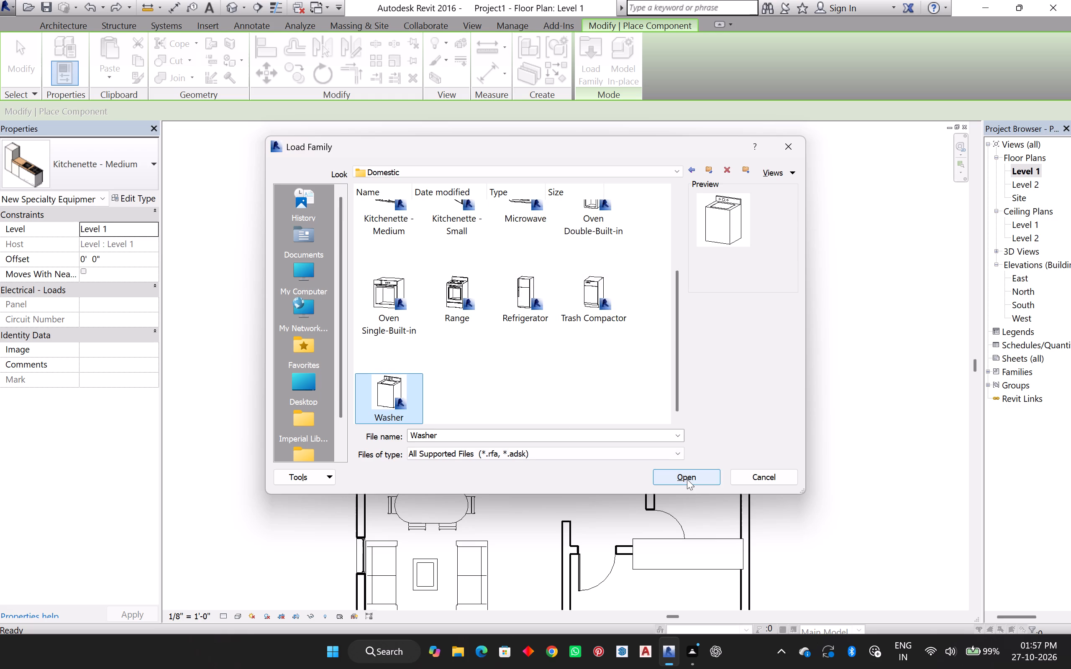
pyautogui.click(687, 479)
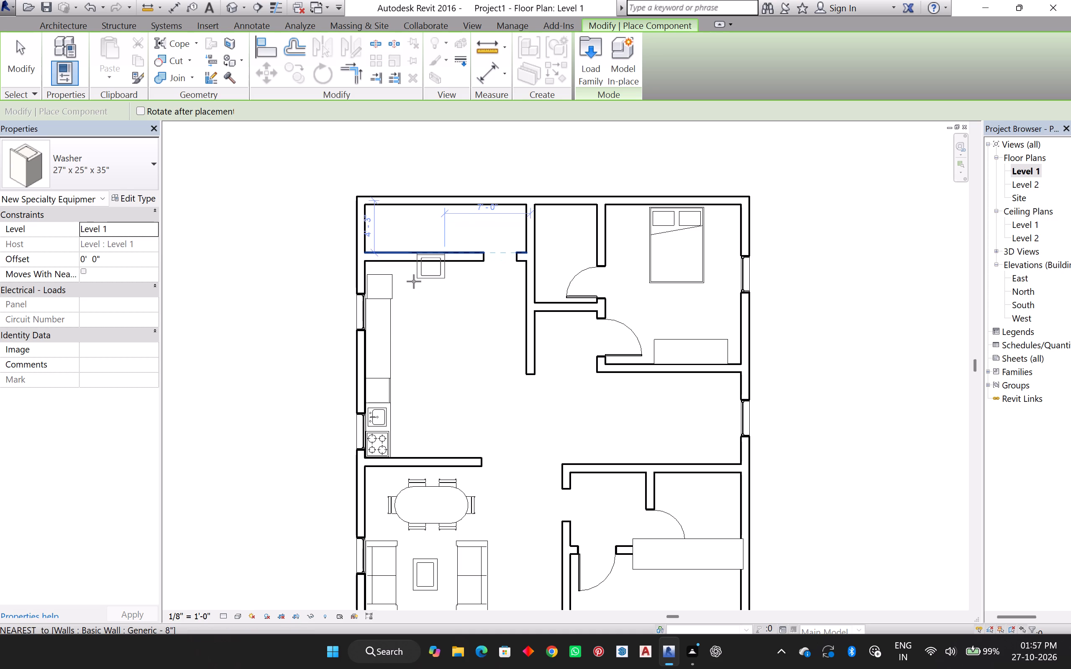
# Place one 27" x 25" x 35" washer against the kitchen's north wall near the refrigerator, about 7' from the east partition.
pyautogui.click(411, 289)
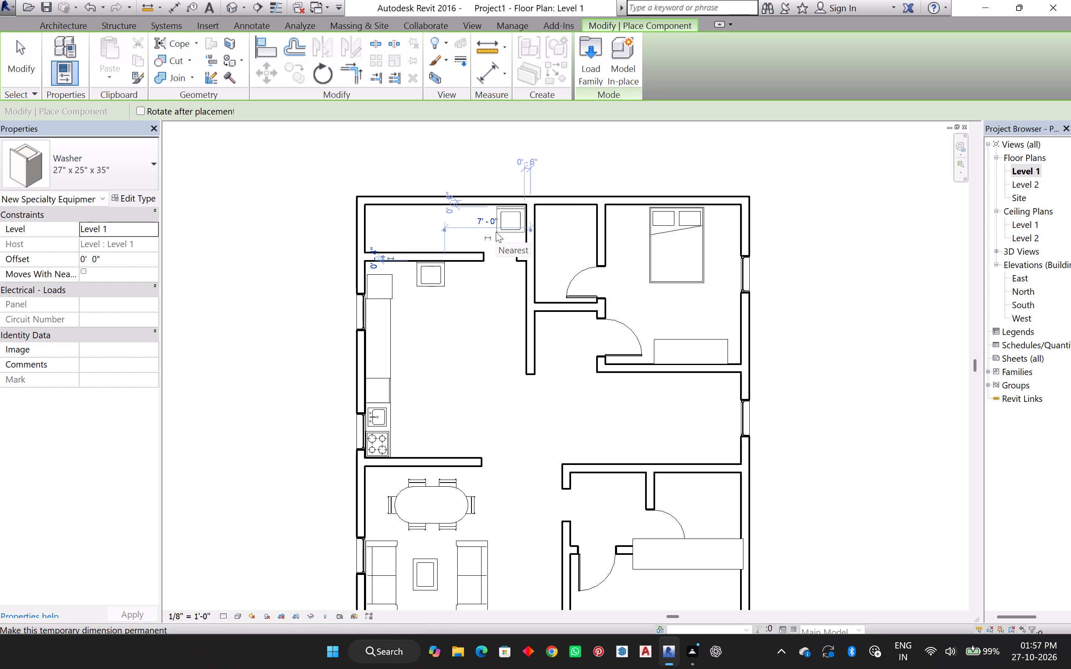
pyautogui.press('Escape')
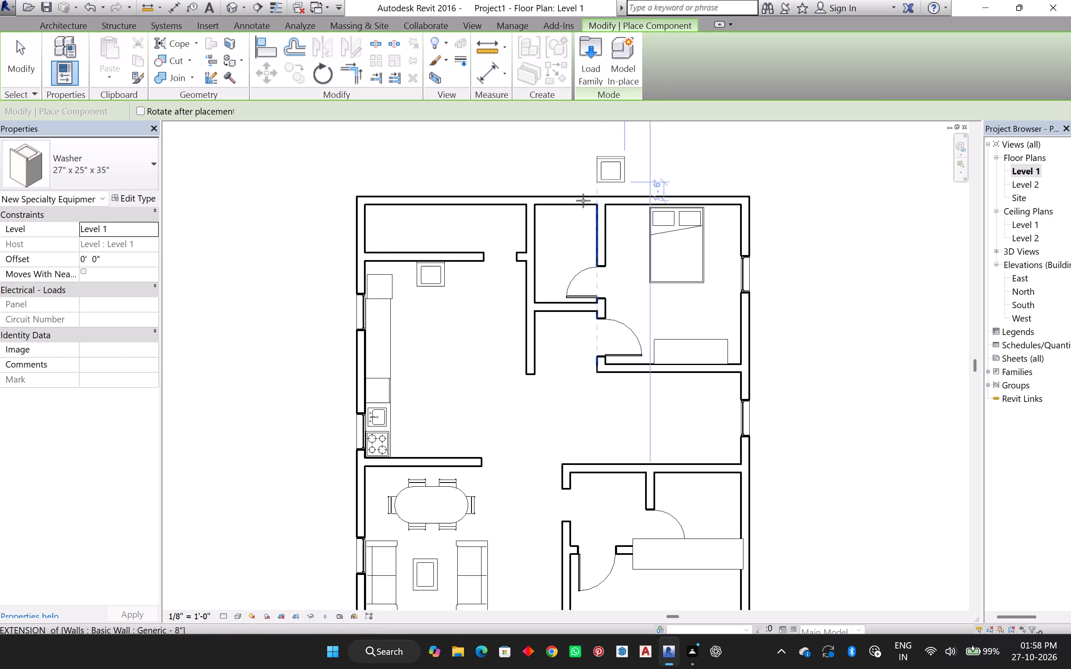
pyautogui.press('Escape')
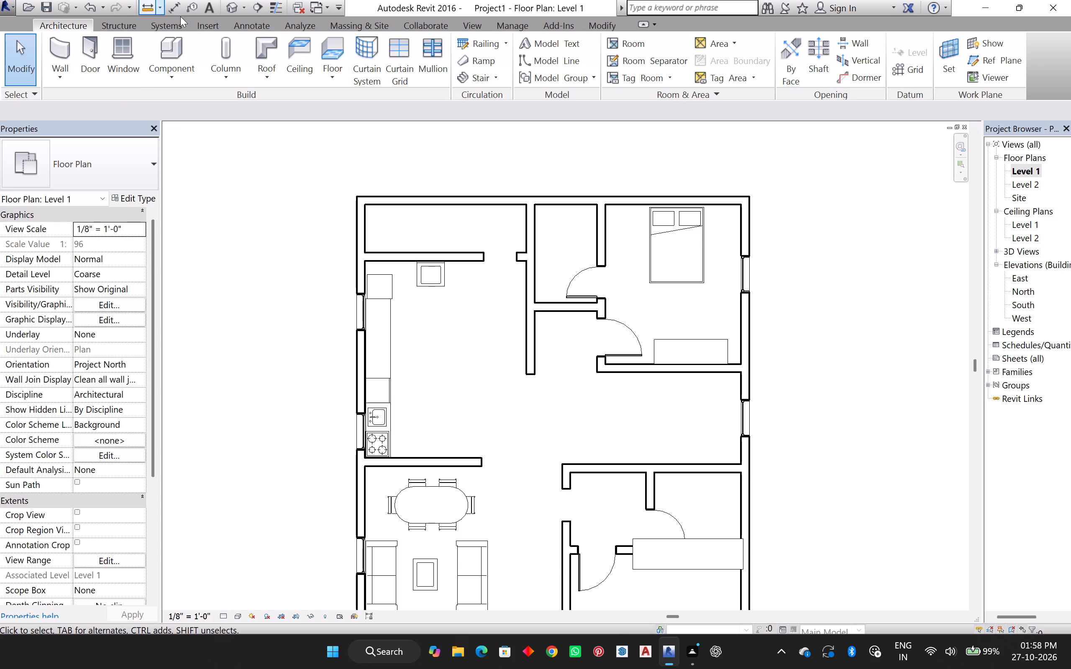
# Examine the placed washer in 3D, including its control panel and how it sits beside the refrigerator and against the wall.
pyautogui.click(233, 6)
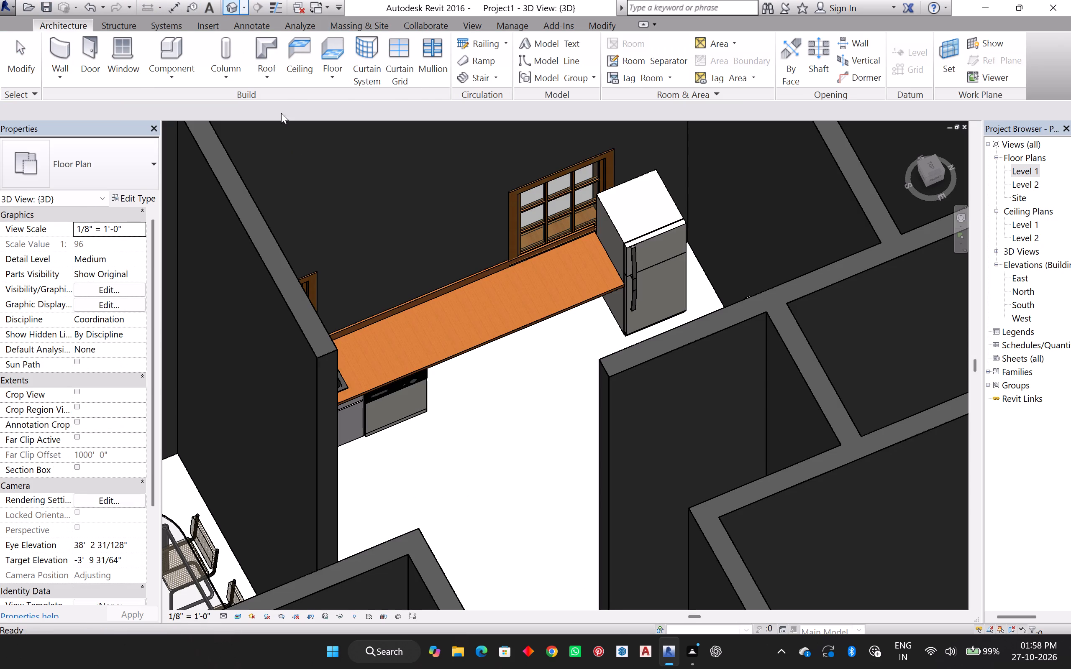
pyautogui.keyDown('shift'); pyautogui.moveTo(400, 442); pyautogui.dragTo(429, 434, button='middle'); pyautogui.keyUp('shift')
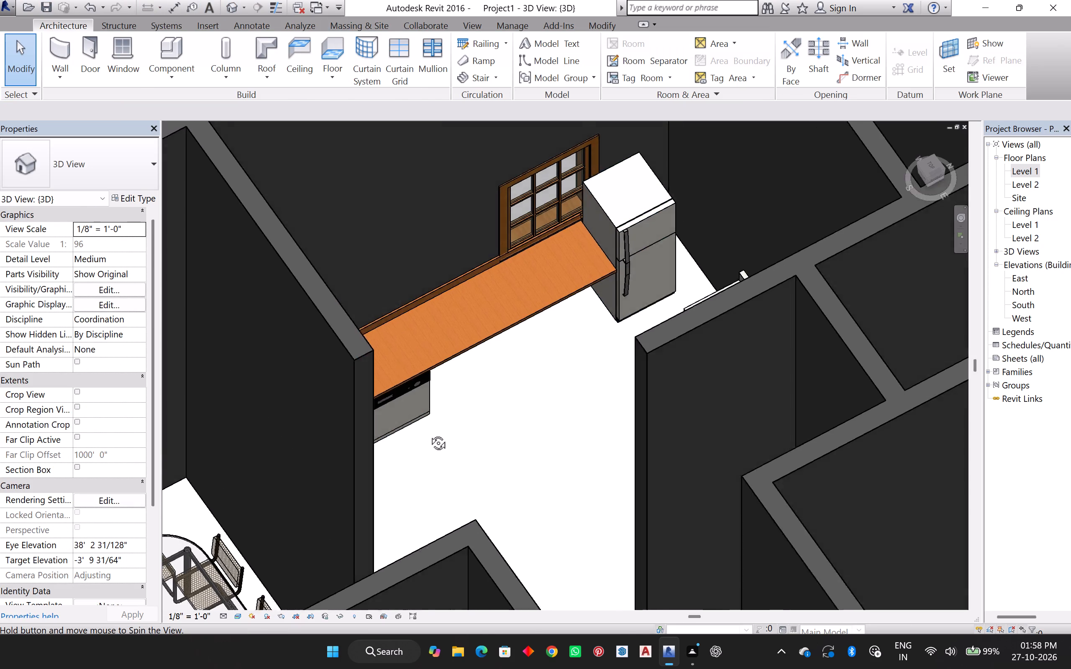
pyautogui.keyDown('shift'); pyautogui.moveTo(429, 434); pyautogui.dragTo(533, 426, button='middle'); pyautogui.keyUp('shift')
pyautogui.keyDown('shift'); pyautogui.moveTo(532, 422); pyautogui.dragTo(525, 414, button='middle'); pyautogui.keyUp('shift')
pyautogui.scroll(5, 604, 185)
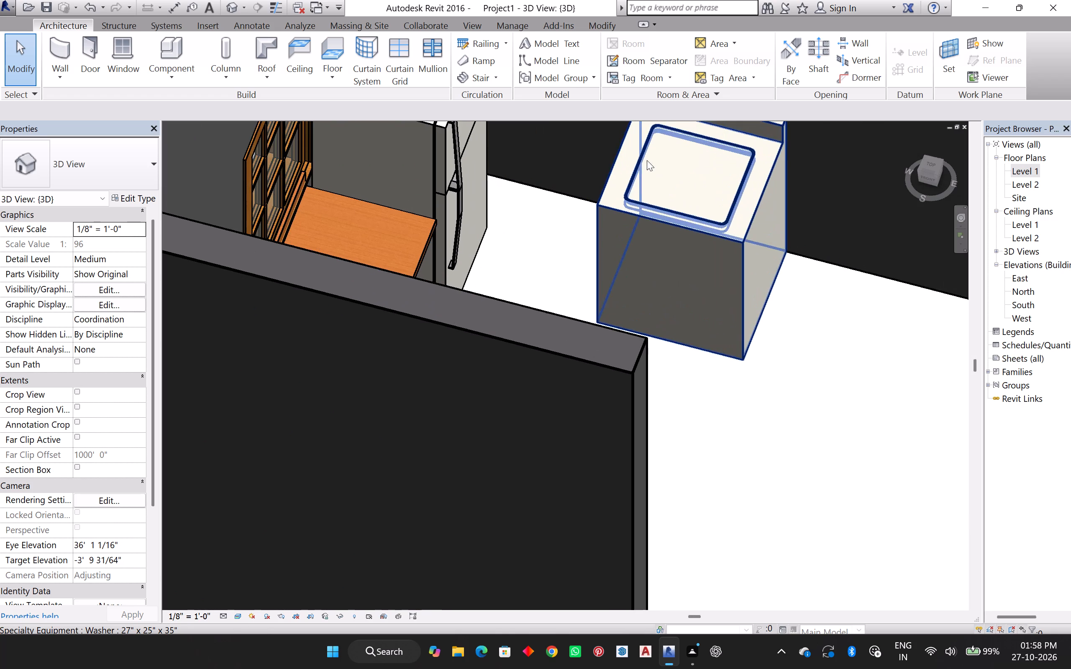
pyautogui.keyDown('shift'); pyautogui.moveTo(686, 163); pyautogui.dragTo(672, 214, button='middle'); pyautogui.keyUp('shift')
pyautogui.keyDown('shift'); pyautogui.middleClick(672, 214); pyautogui.keyUp('shift')
pyautogui.keyDown('shift'); pyautogui.moveTo(665, 208); pyautogui.dragTo(671, 199, button='middle'); pyautogui.keyUp('shift')
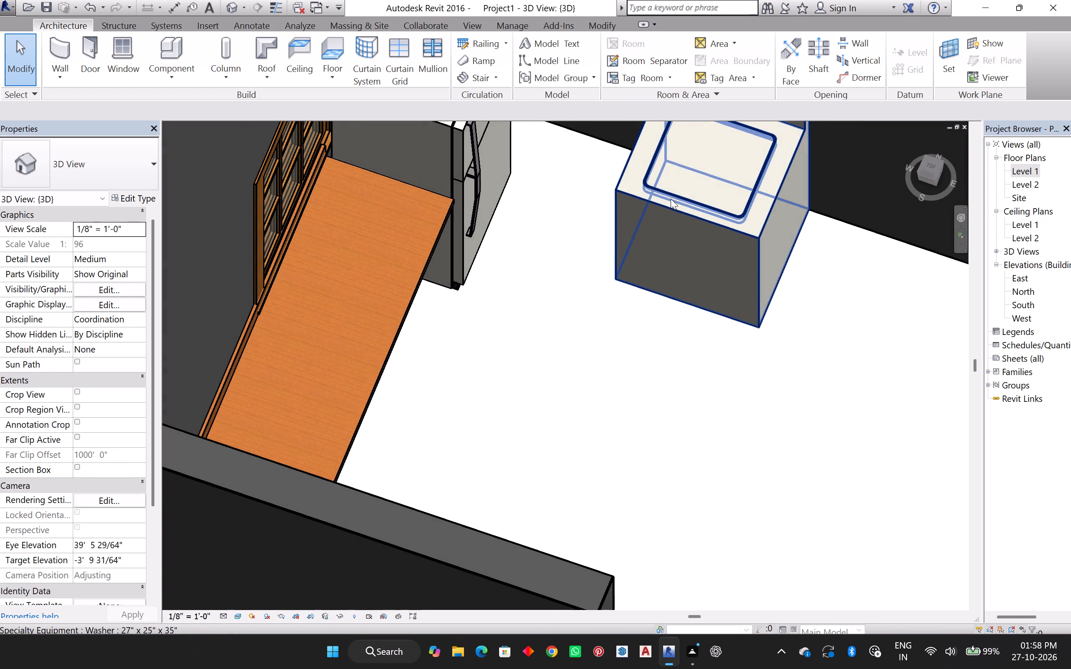
pyautogui.moveTo(671, 199); pyautogui.dragTo(589, 327, button='middle')
pyautogui.scroll(5, 610, 207)
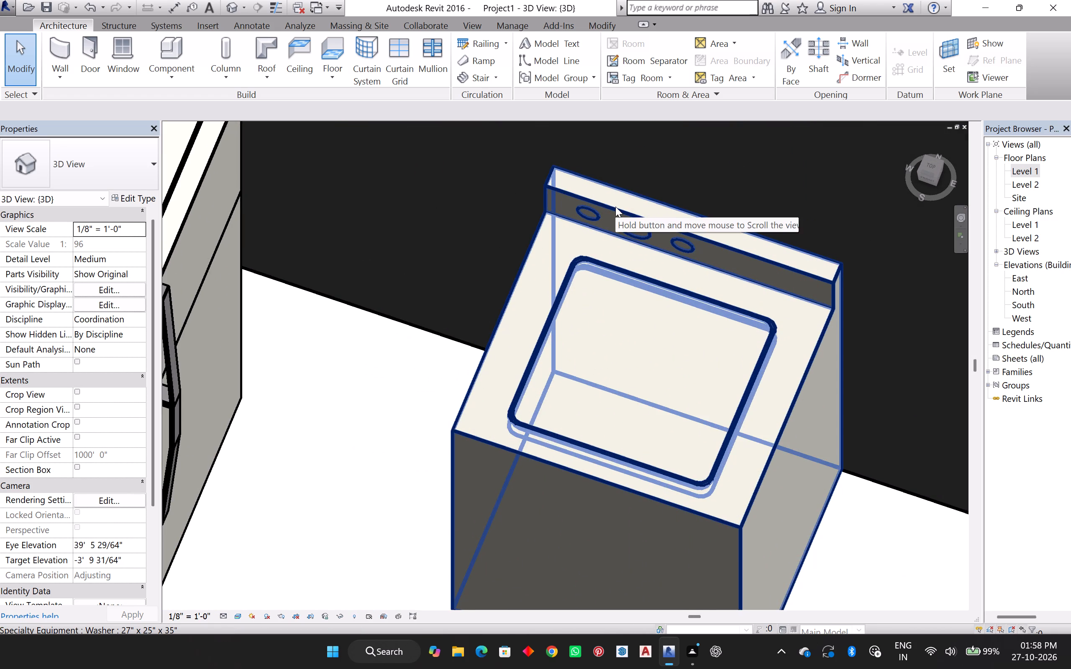
pyautogui.scroll(-3, 618, 207)
pyautogui.click(669, 356)
pyautogui.doubleClick(669, 356)
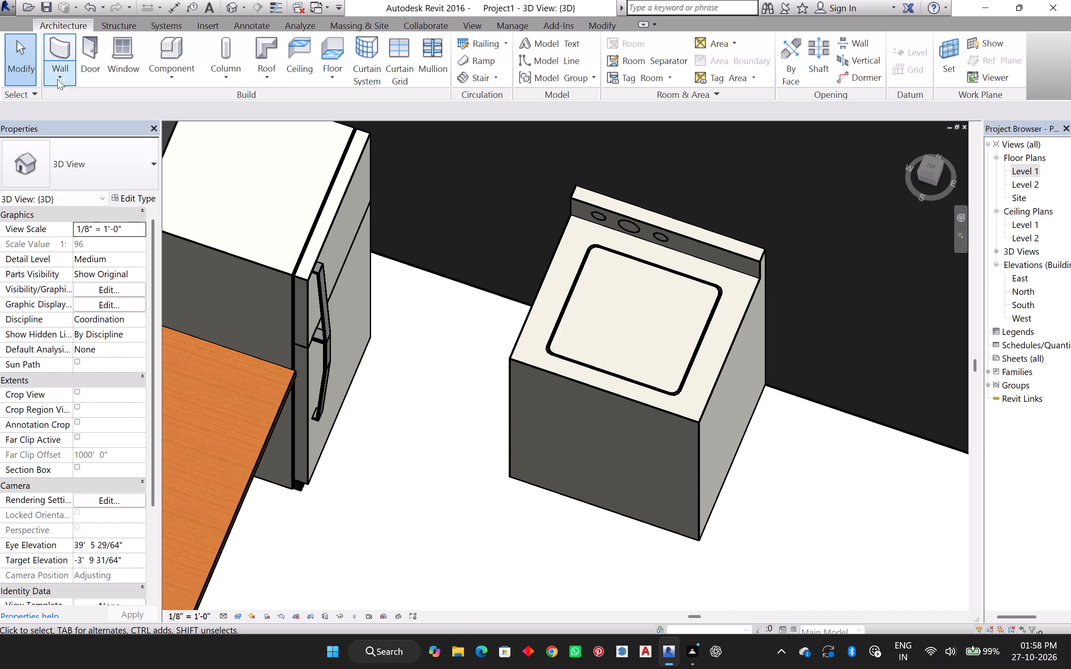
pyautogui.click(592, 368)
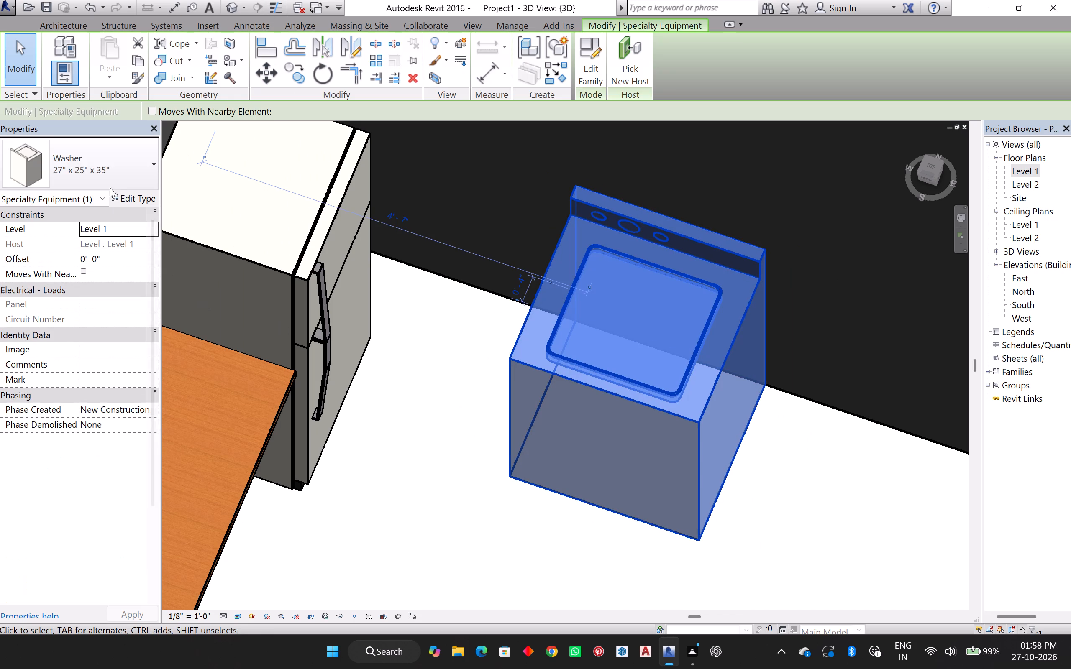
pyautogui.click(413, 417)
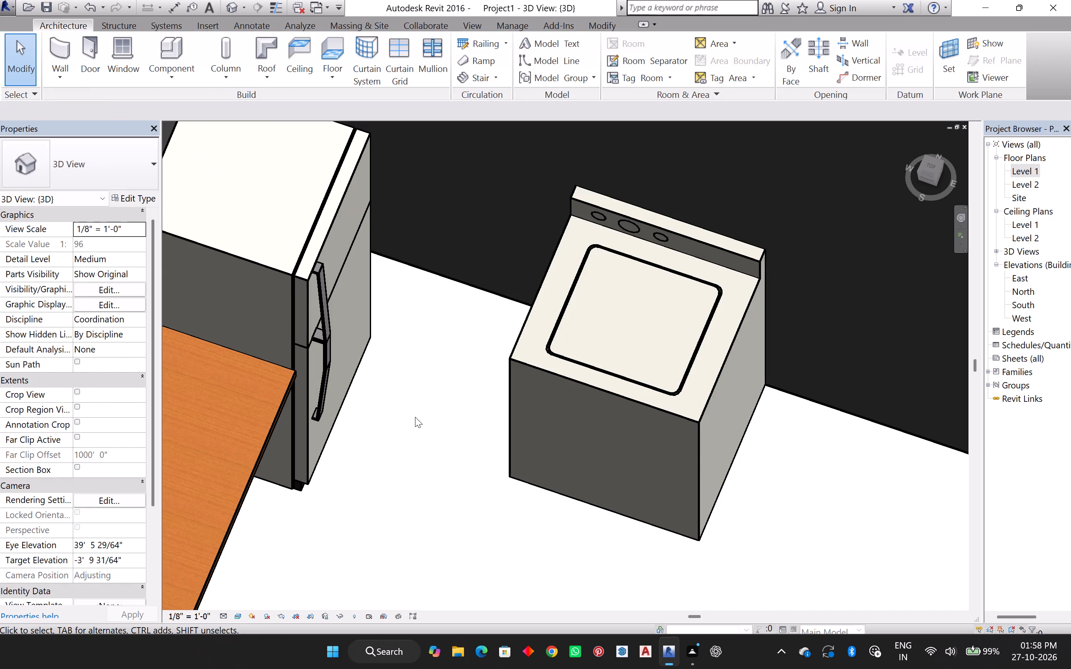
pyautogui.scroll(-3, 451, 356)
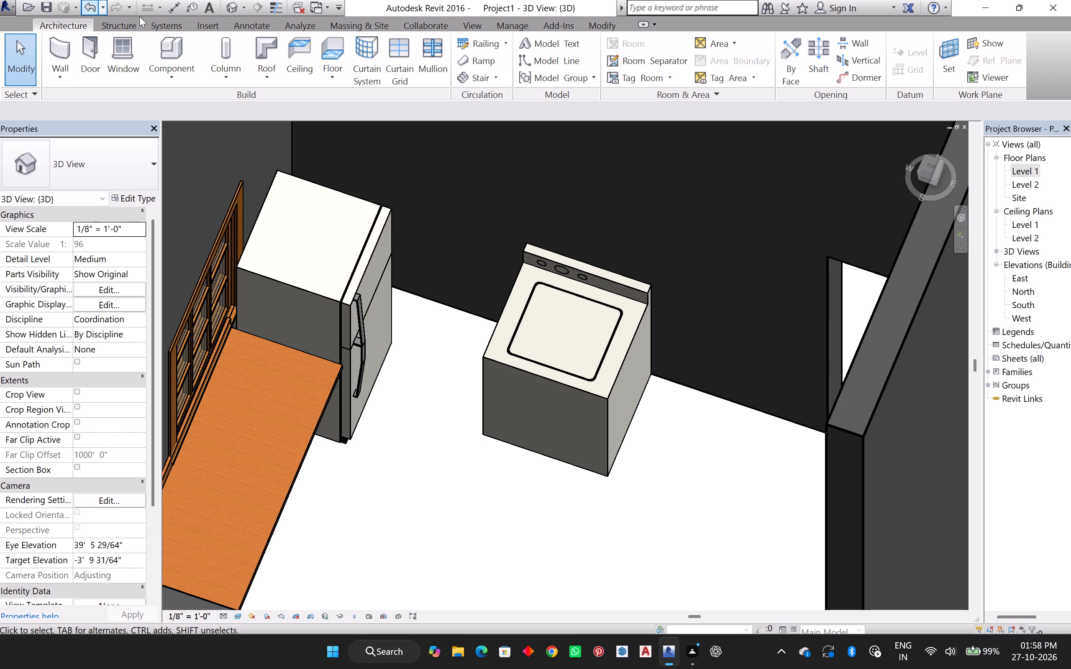
# Load the Microwave family from the Domestic folder of the US Imperial Specialty Equipment library.
pyautogui.click(167, 54)
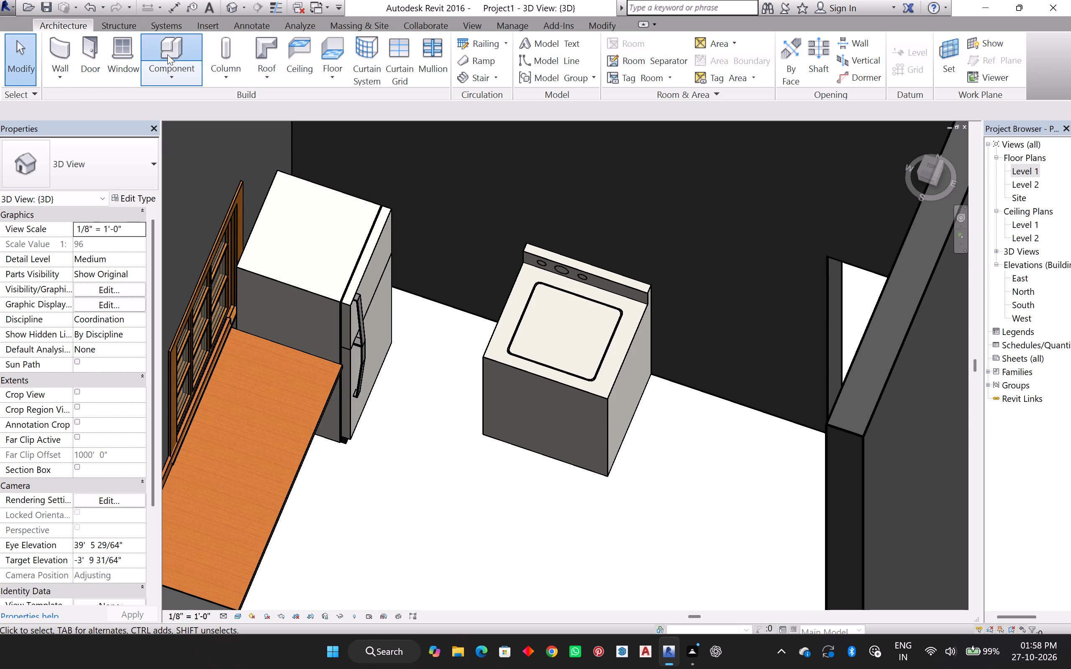
pyautogui.click(579, 56)
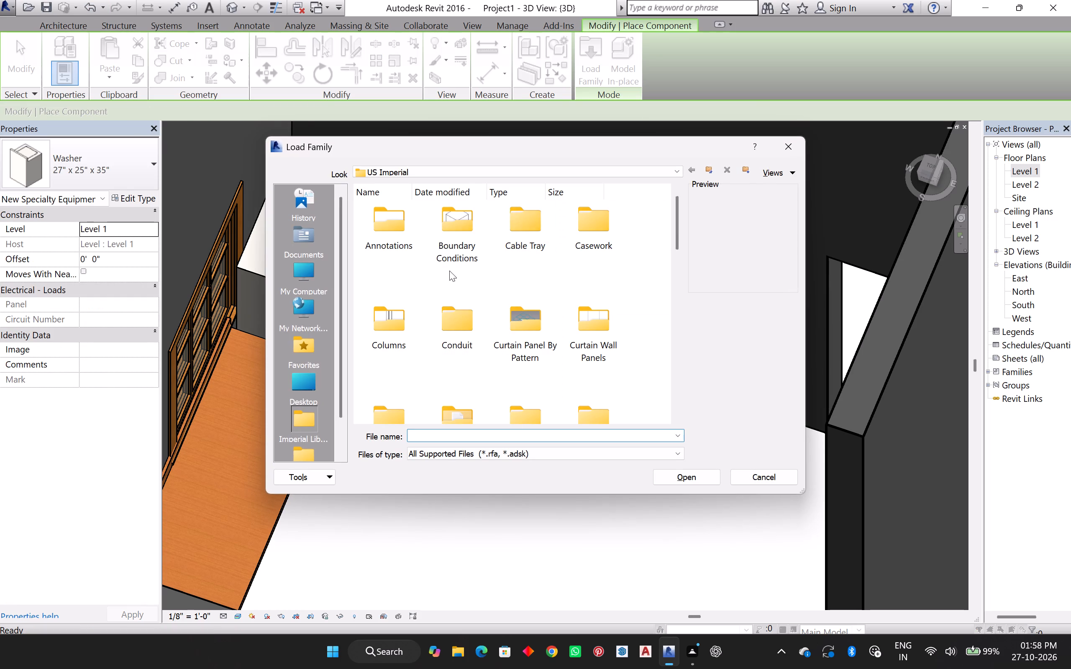
pyautogui.scroll(-5, 514, 291)
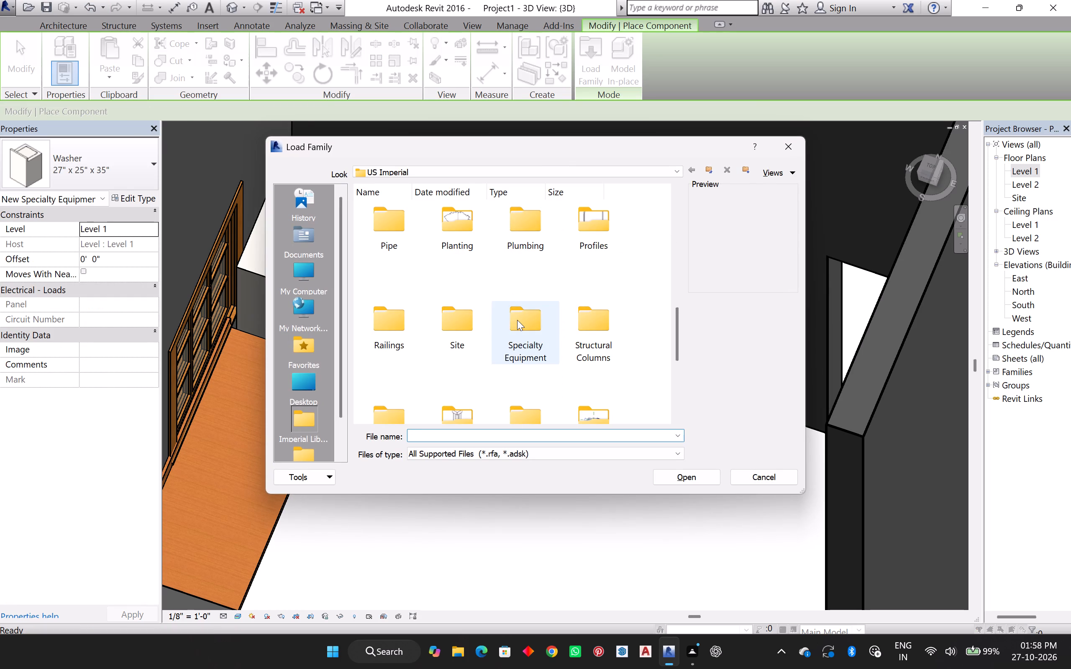
pyautogui.doubleClick(517, 320)
pyautogui.doubleClick(466, 250)
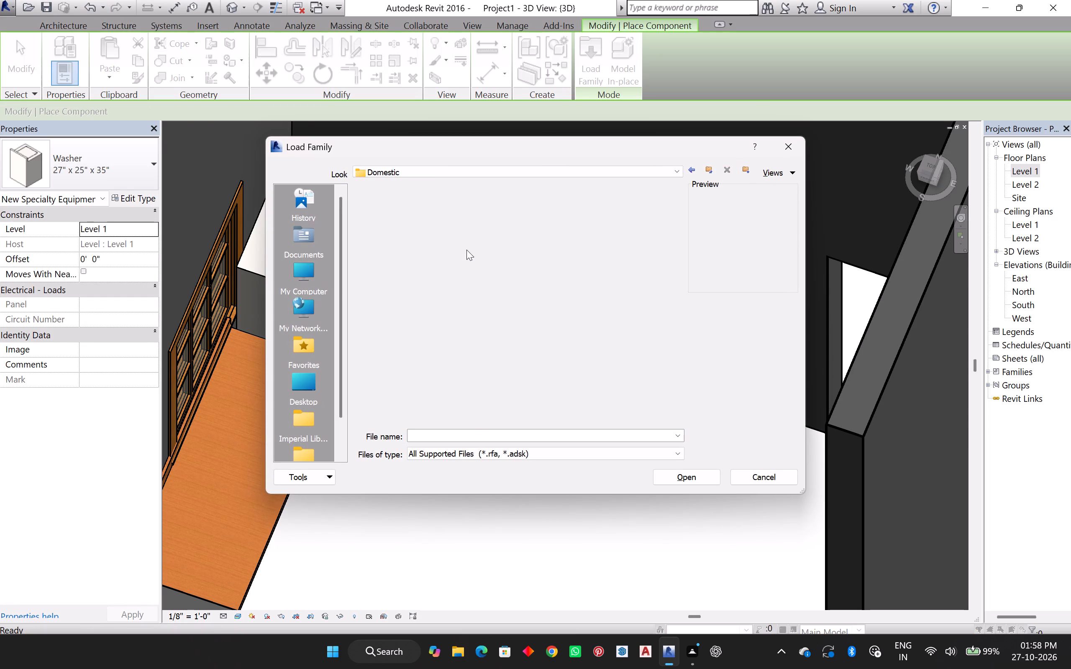
pyautogui.click(534, 327)
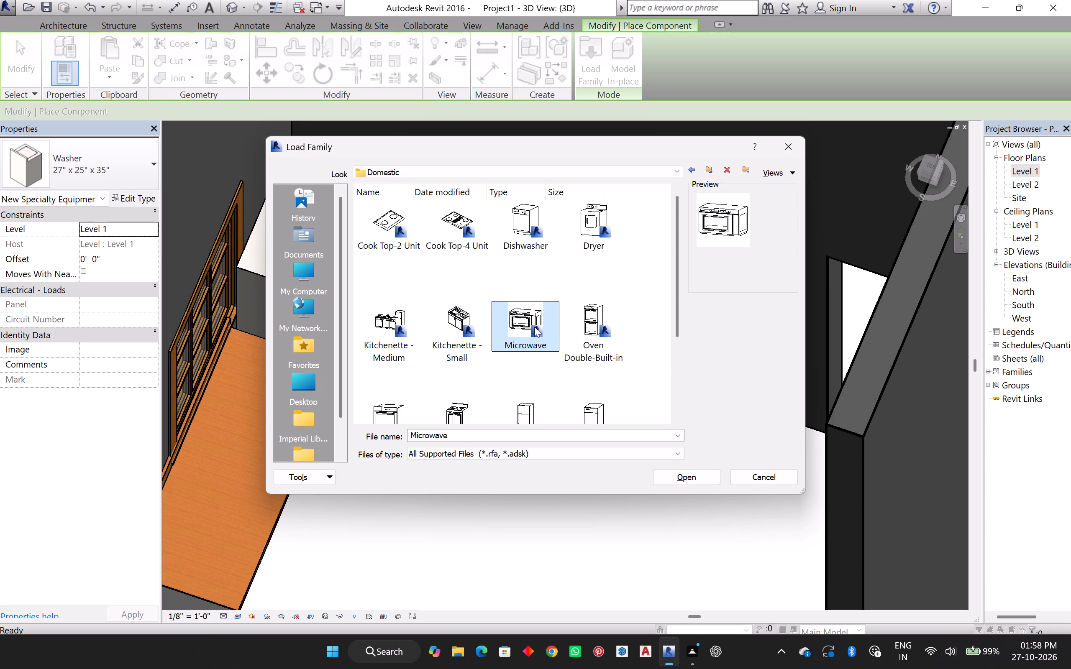
pyautogui.click(689, 474)
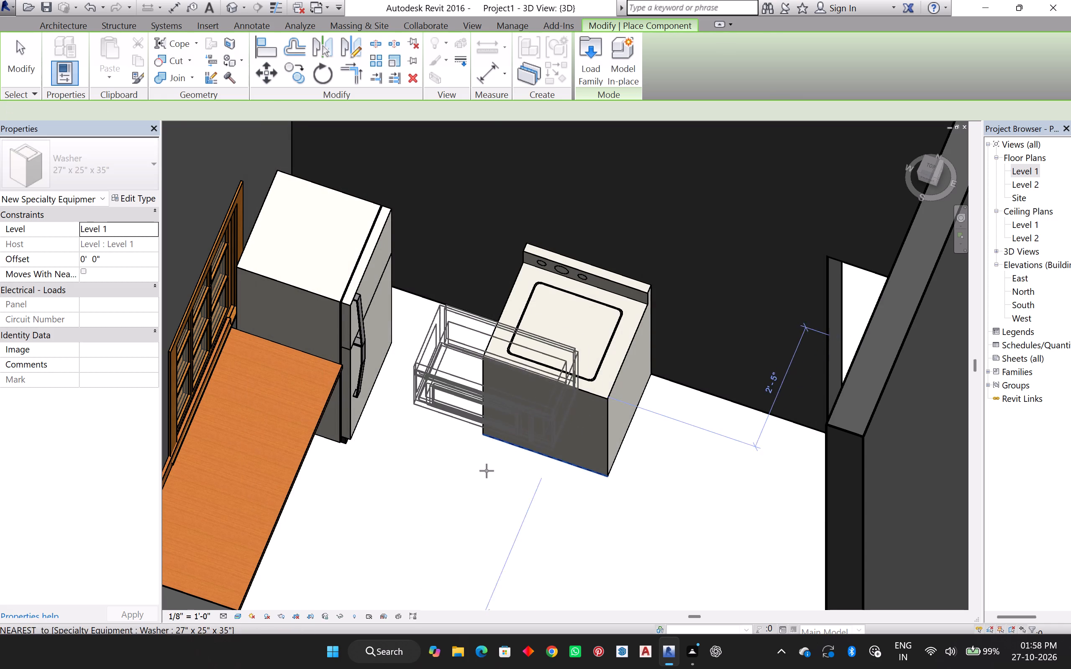
# Place one 30" x 16" x 18" microwave at the kitchenette counter between the sink and the refrigerator, with its door facing into the kitchen.
pyautogui.scroll(-2, 455, 482)
pyautogui.scroll(7, 420, 505)
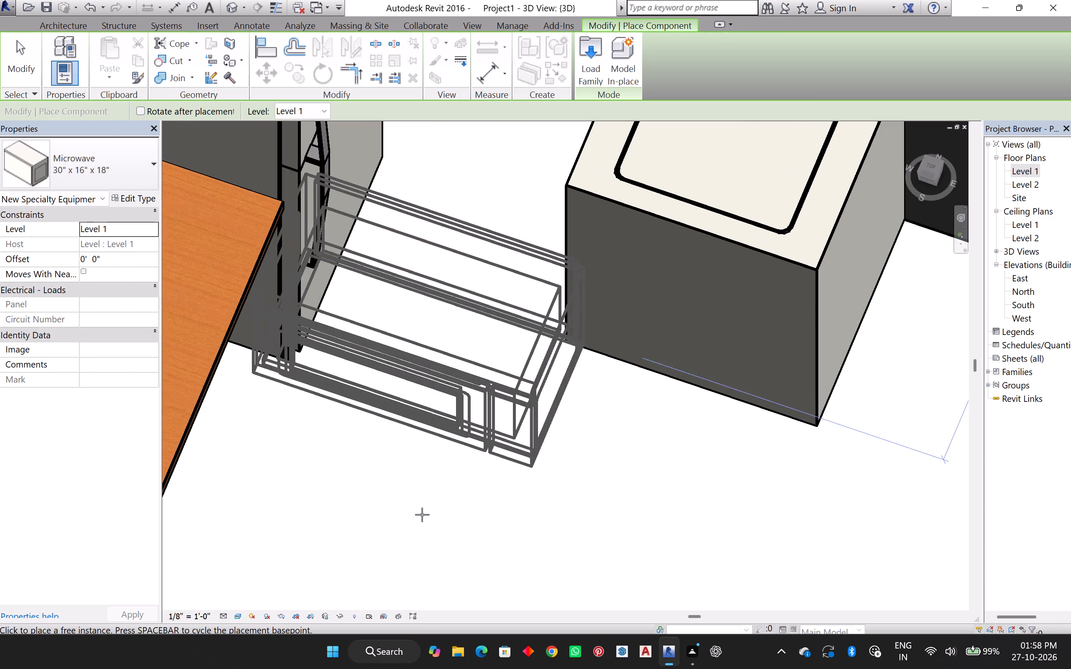
pyautogui.scroll(1, 442, 522)
pyautogui.press('space')
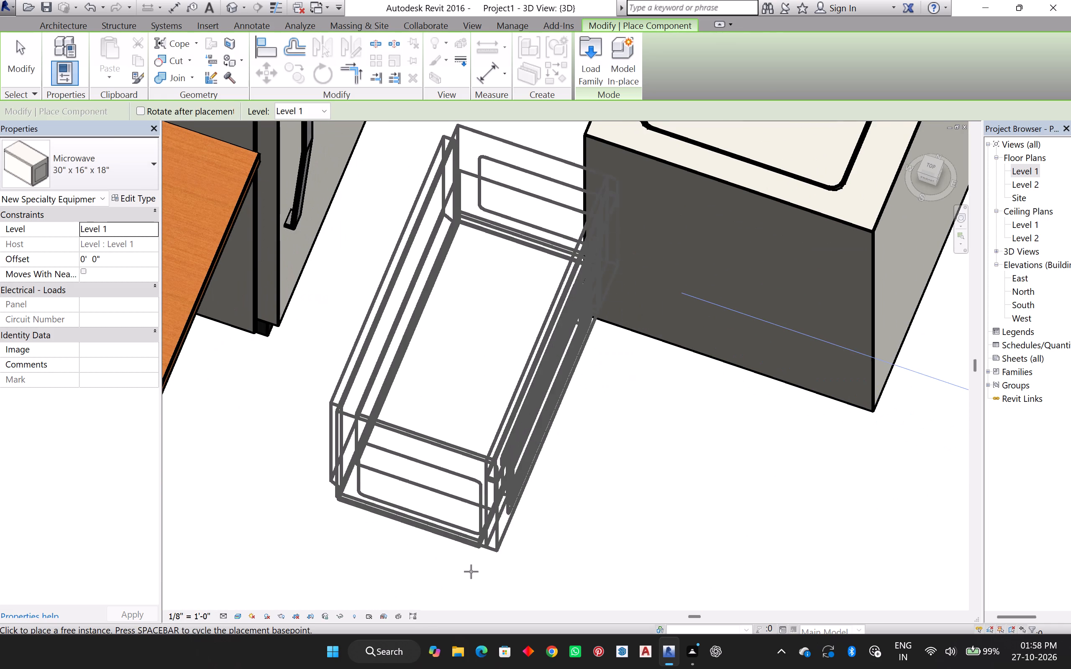
pyautogui.press('space')
pyautogui.press('space')
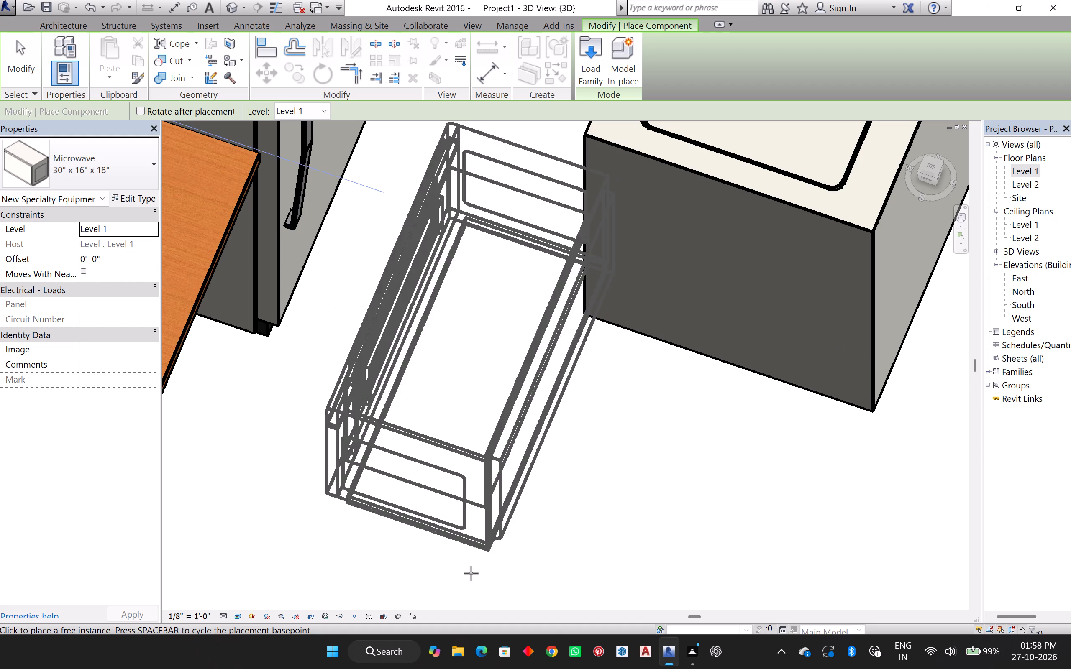
pyautogui.press('space')
pyautogui.press('space')
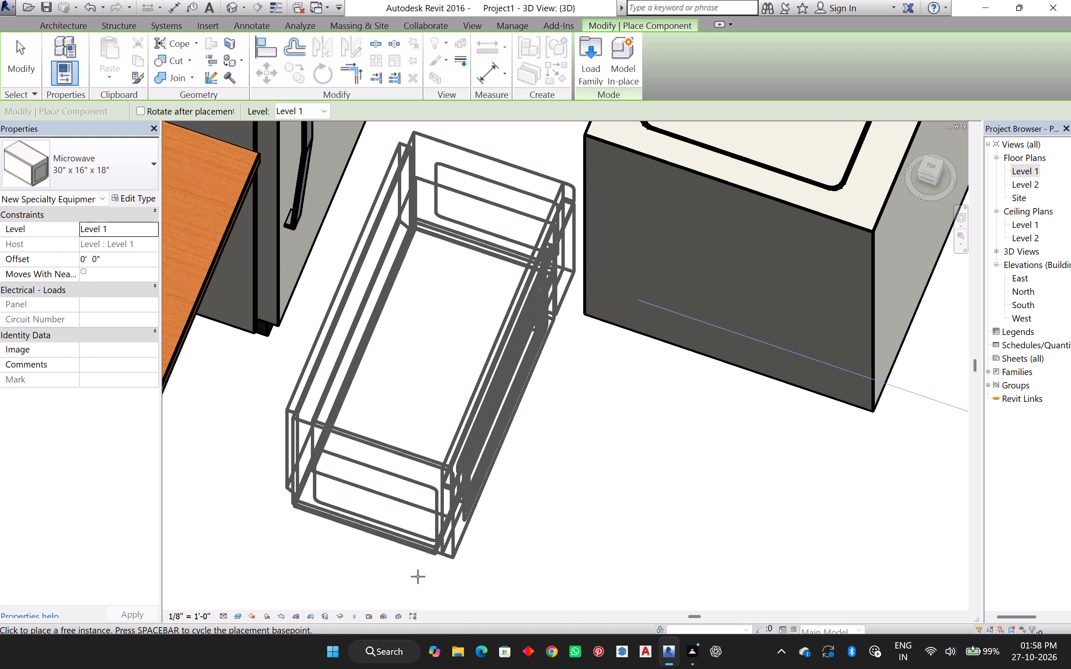
pyautogui.scroll(-2, 415, 578)
pyautogui.keyDown('shift'); pyautogui.moveTo(385, 577); pyautogui.dragTo(444, 581, button='middle'); pyautogui.keyUp('shift')
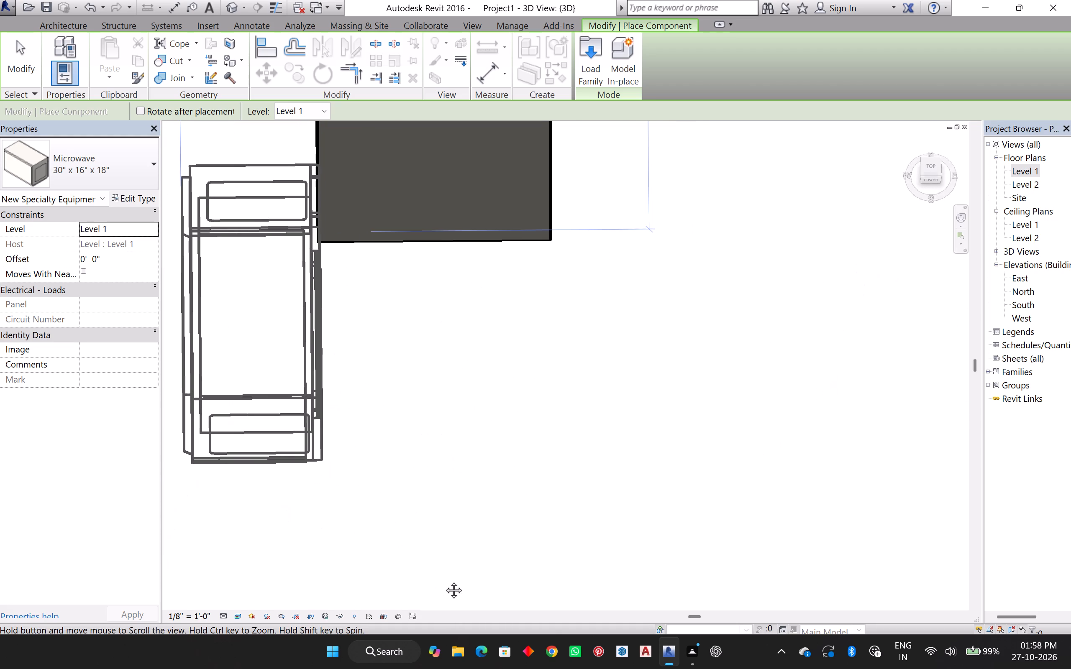
pyautogui.keyDown('shift'); pyautogui.moveTo(444, 581); pyautogui.dragTo(445, 578, button='middle'); pyautogui.keyUp('shift')
pyautogui.moveTo(471, 544); pyautogui.dragTo(815, 543, button='middle')
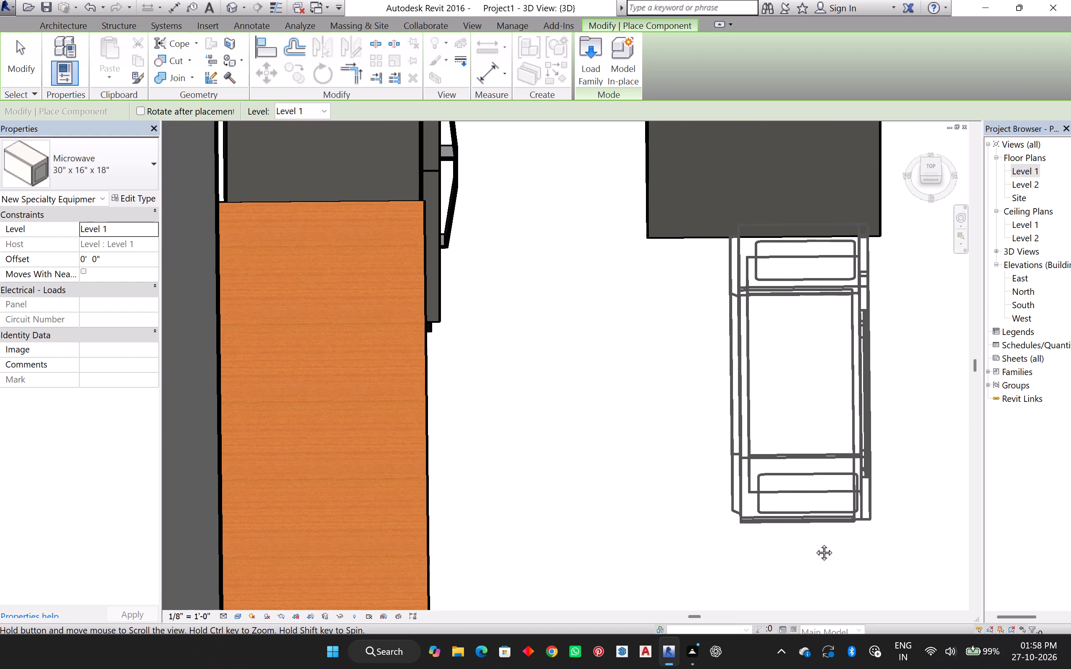
pyautogui.moveTo(815, 543); pyautogui.dragTo(838, 546, button='middle')
pyautogui.middleClick(840, 546)
pyautogui.keyDown('shift'); pyautogui.moveTo(436, 539); pyautogui.dragTo(403, 537, button='middle'); pyautogui.keyUp('shift')
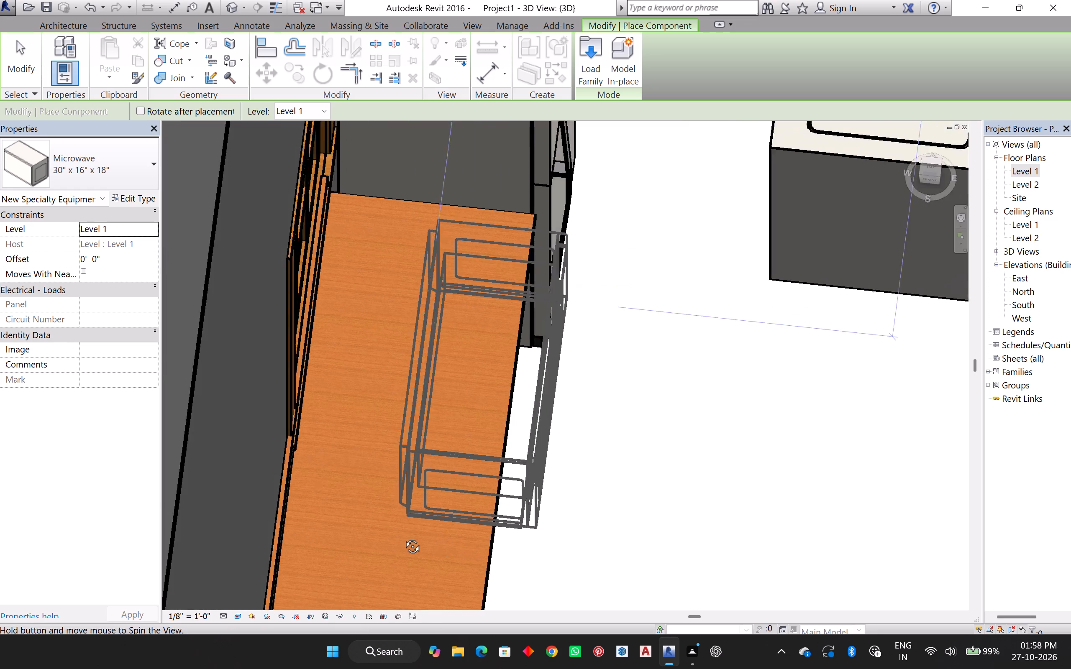
pyautogui.keyDown('shift'); pyautogui.moveTo(403, 537); pyautogui.dragTo(295, 490, button='middle'); pyautogui.keyUp('shift')
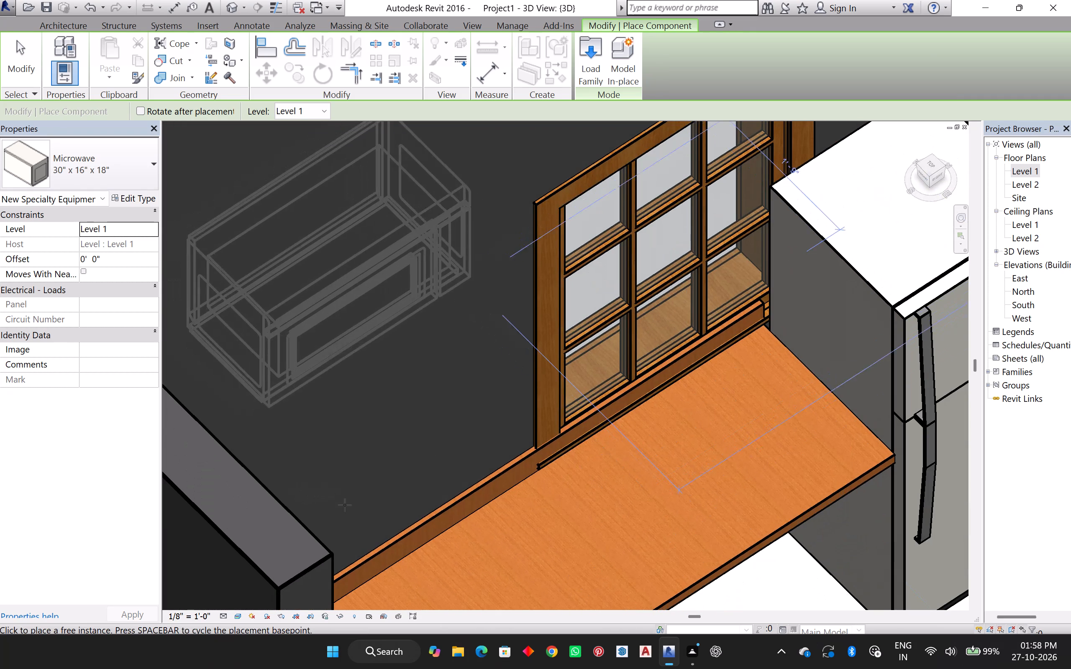
pyautogui.scroll(-4, 379, 547)
pyautogui.scroll(-1, 446, 574)
pyautogui.moveTo(450, 585); pyautogui.dragTo(531, 477, button='middle')
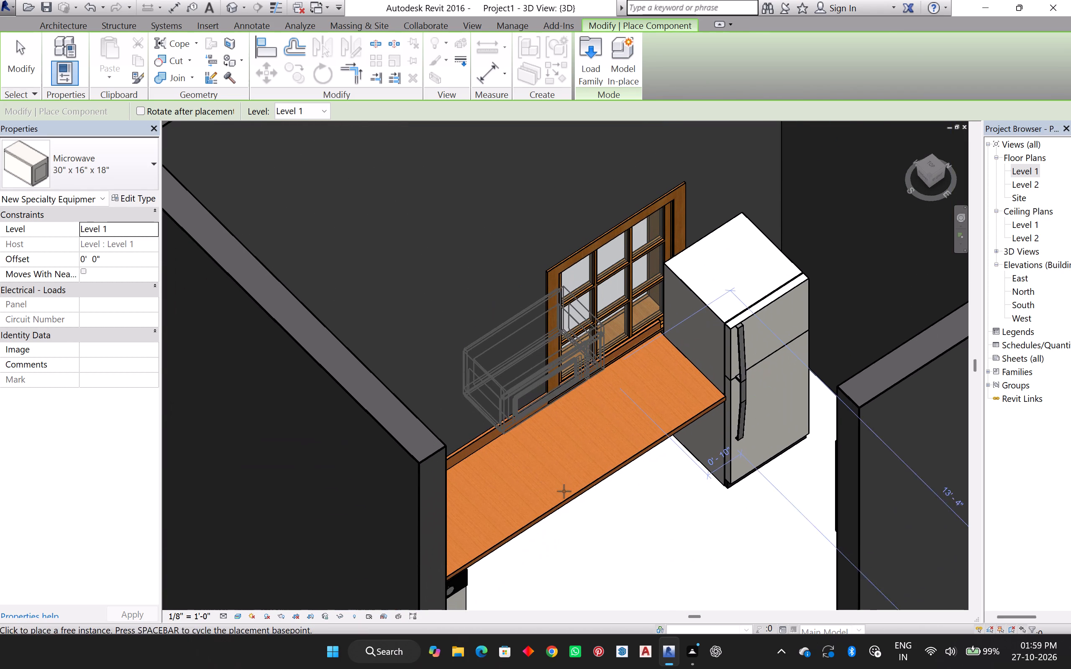
pyautogui.keyDown('shift'); pyautogui.moveTo(564, 520); pyautogui.dragTo(453, 556, button='middle'); pyautogui.keyUp('shift')
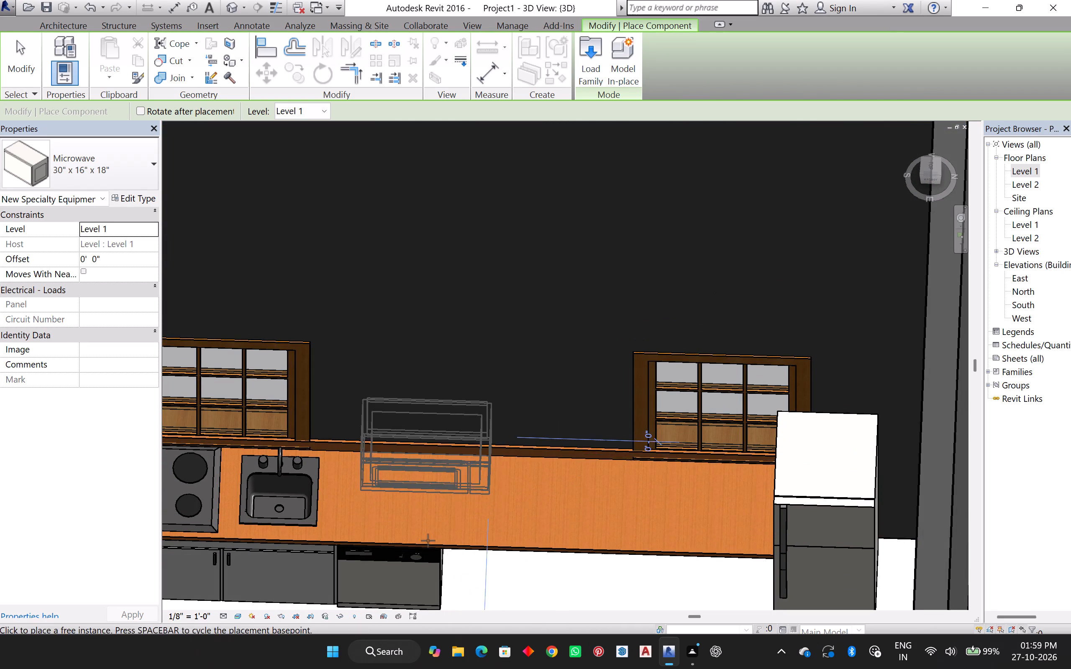
pyautogui.click(560, 561)
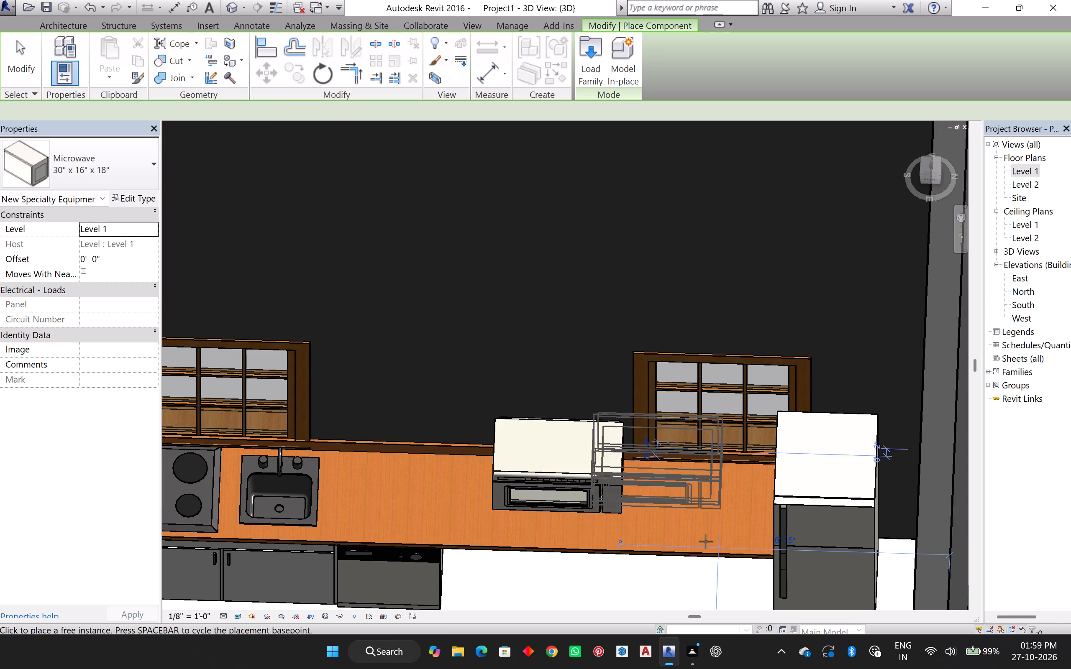
pyautogui.press('Escape')
pyautogui.press('Escape')
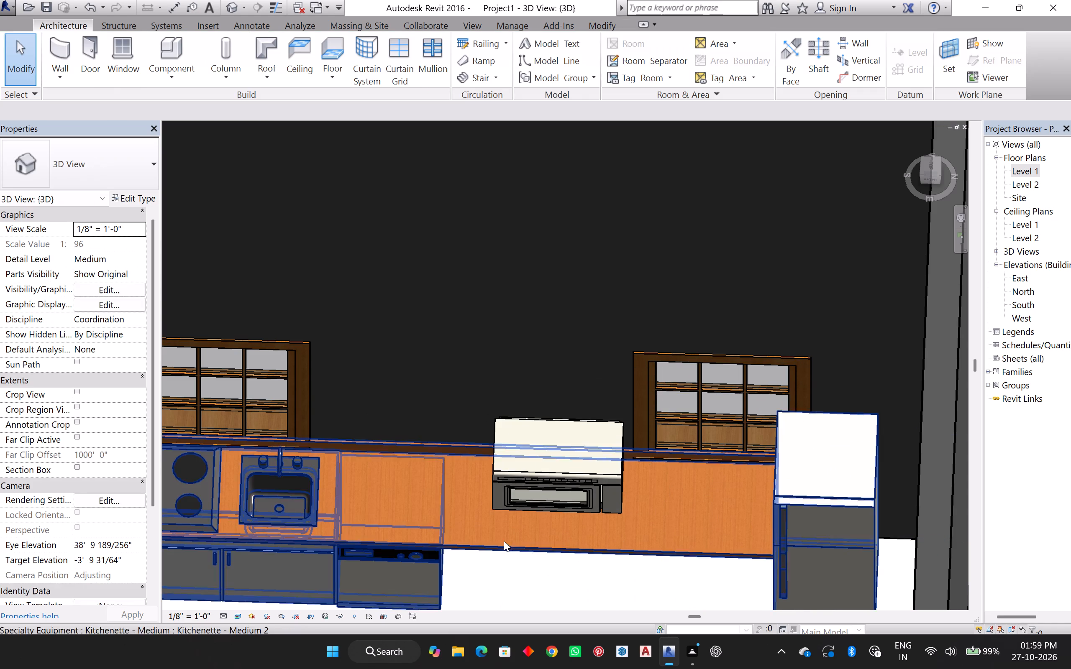
# Examine the kitchenette in 3D, including the microwave's position, the cooktop, the sink and the surrounding rooms.
pyautogui.scroll(-5, 500, 531)
pyautogui.moveTo(456, 595); pyautogui.dragTo(457, 526, button='middle')
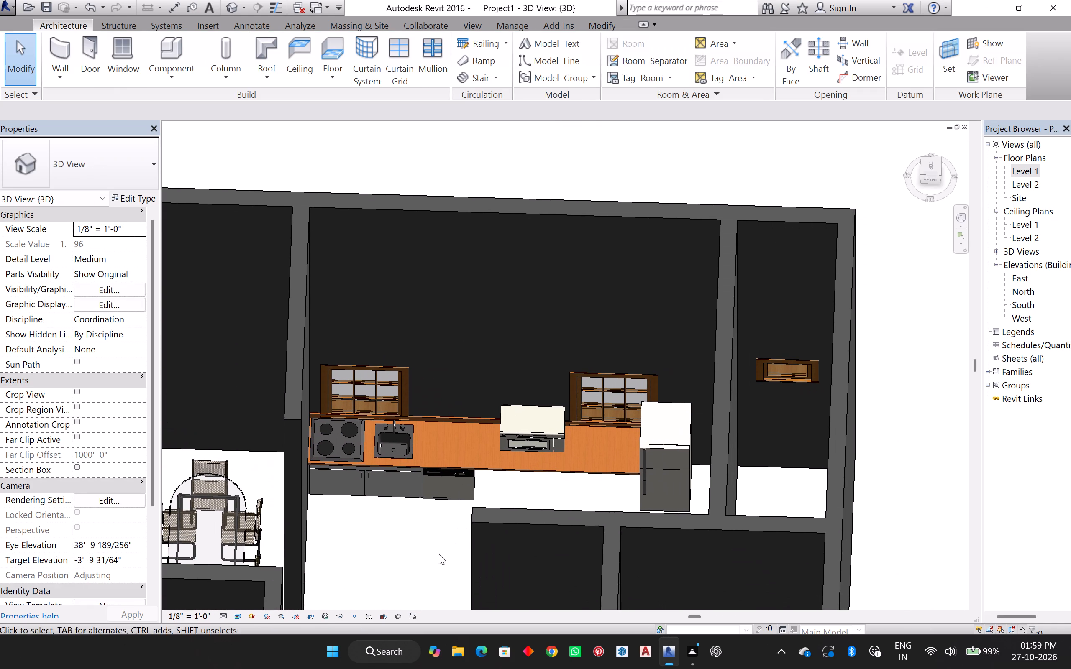
pyautogui.moveTo(495, 560); pyautogui.dragTo(498, 536, button='middle')
pyautogui.middleClick(498, 536)
pyautogui.keyDown('shift'); pyautogui.moveTo(439, 538); pyautogui.dragTo(461, 539, button='middle'); pyautogui.keyUp('shift')
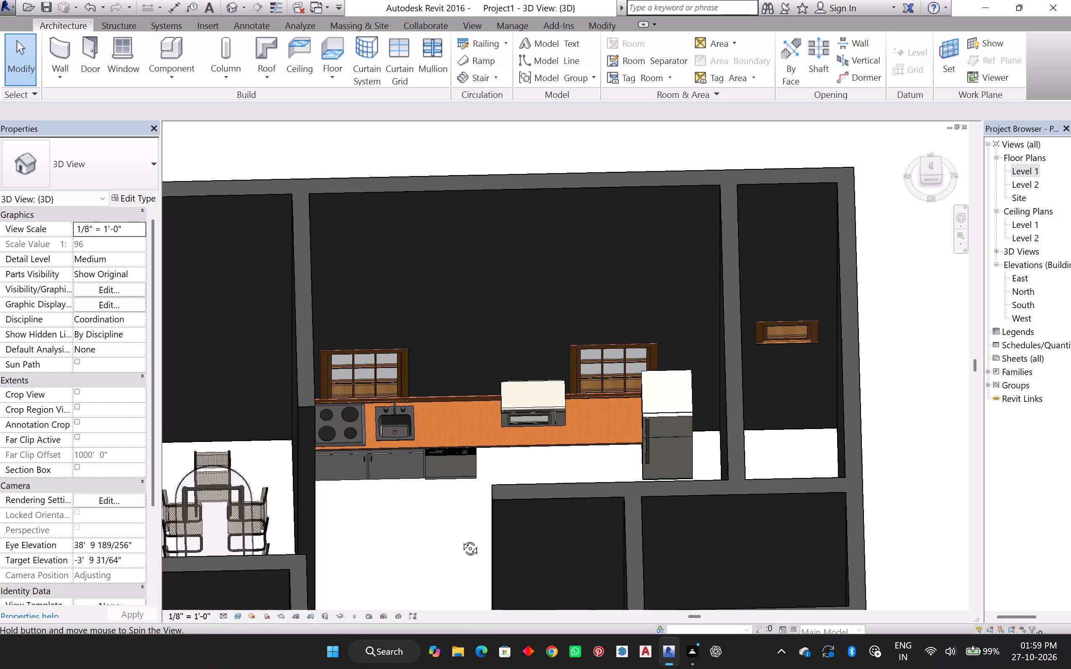
pyautogui.keyDown('shift'); pyautogui.moveTo(461, 539); pyautogui.dragTo(433, 534, button='middle'); pyautogui.keyUp('shift')
pyautogui.scroll(5, 311, 435)
pyautogui.scroll(6, 346, 406)
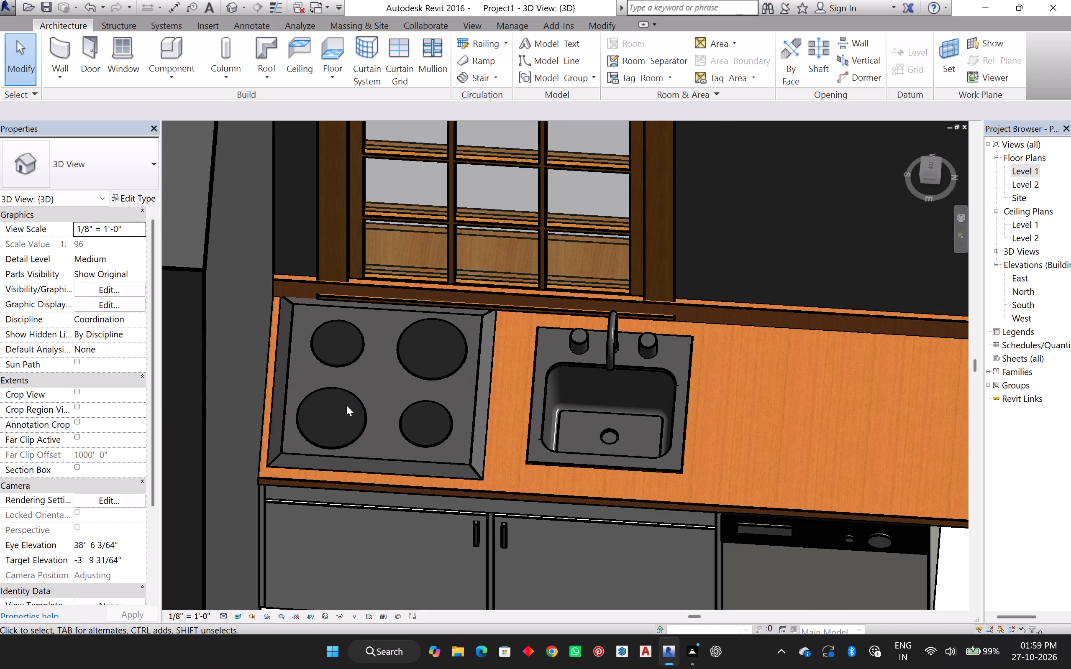
pyautogui.scroll(7, 351, 403)
pyautogui.scroll(-9, 351, 401)
pyautogui.scroll(2, 351, 401)
pyautogui.scroll(-3, 351, 401)
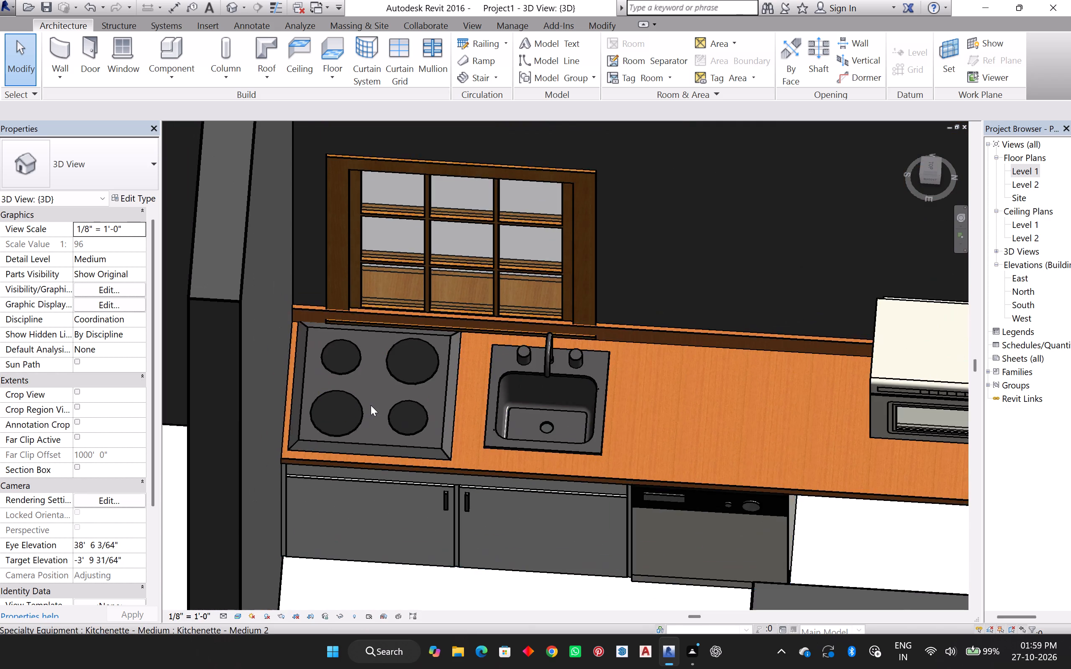
pyautogui.scroll(-5, 373, 409)
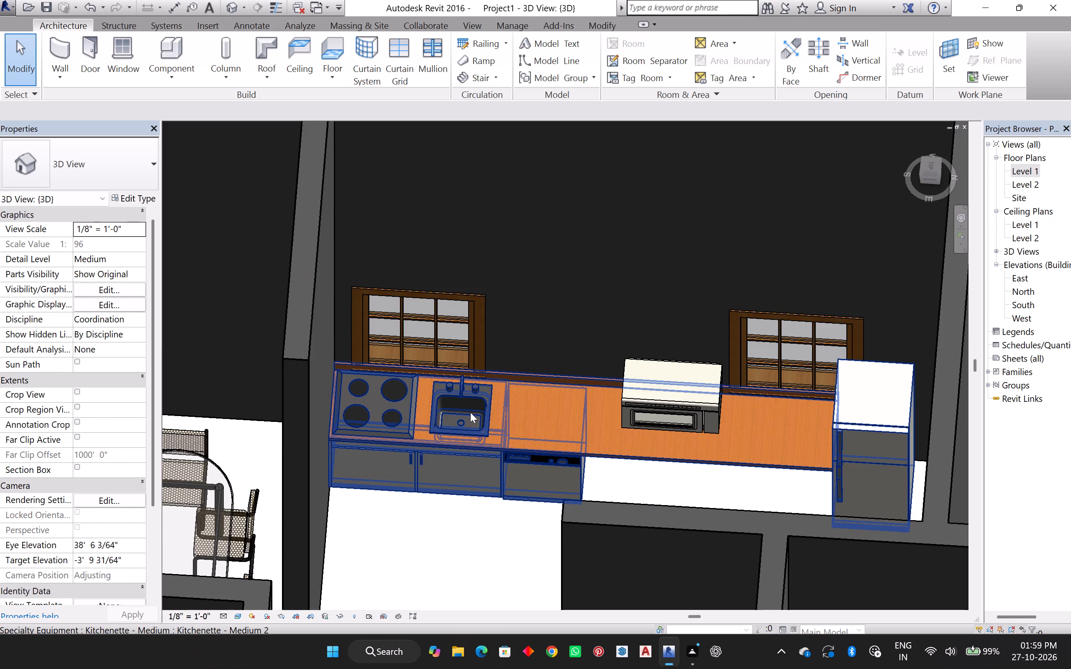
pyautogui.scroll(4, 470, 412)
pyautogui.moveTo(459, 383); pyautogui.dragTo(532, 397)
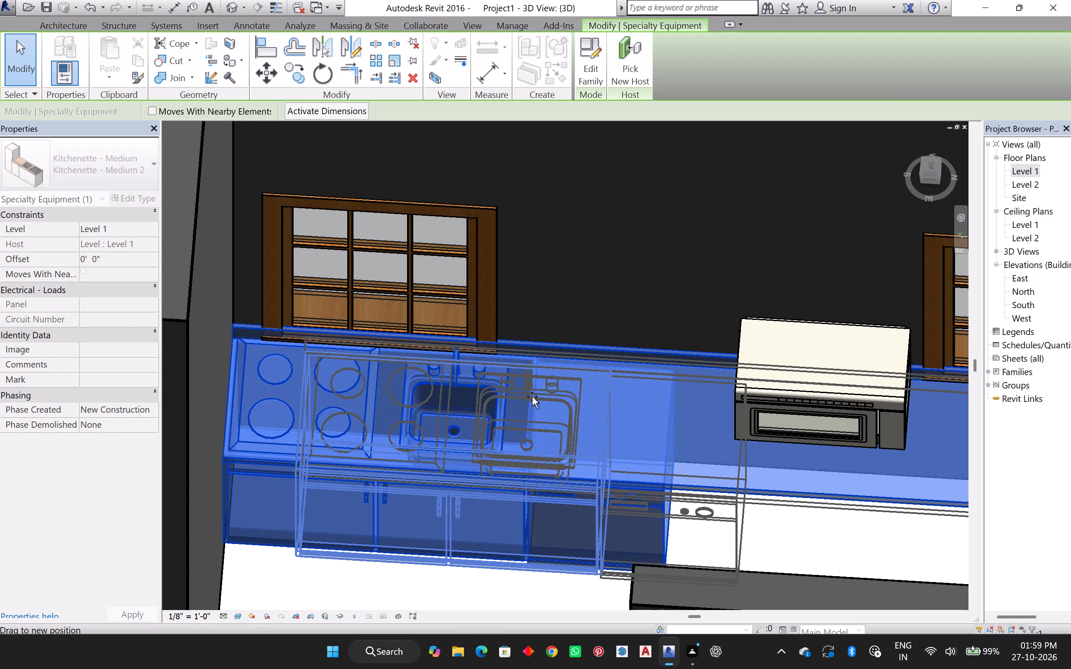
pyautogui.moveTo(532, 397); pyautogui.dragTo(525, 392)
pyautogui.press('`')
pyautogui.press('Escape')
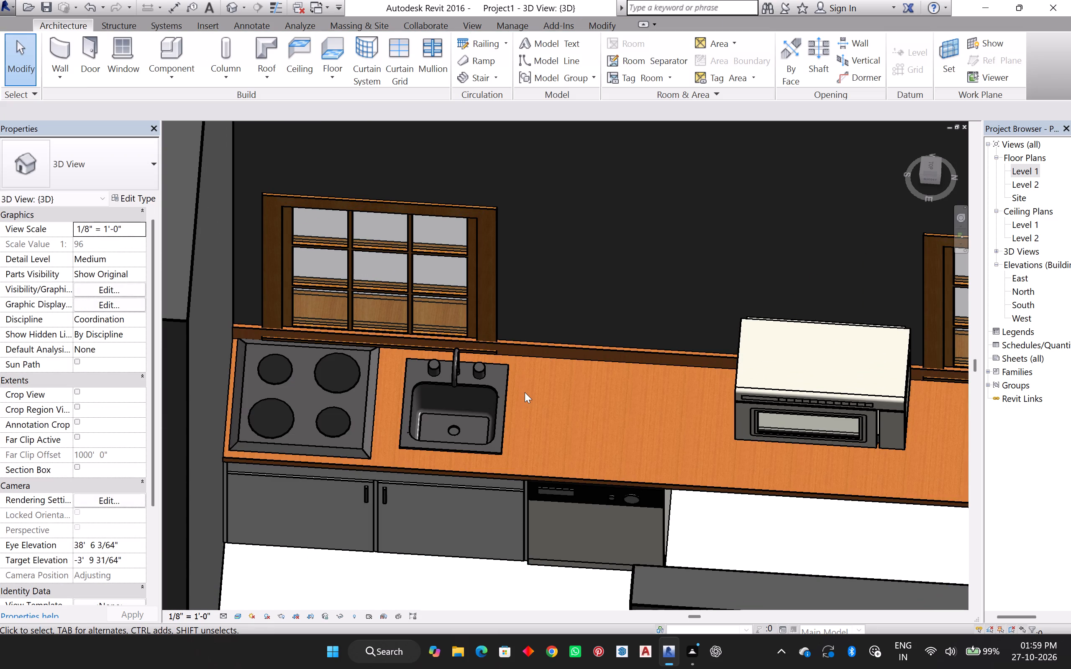
# Set the Counter Length of the Kitchenette - Medium 2 type to 14' 0".
pyautogui.scroll(-5, 536, 401)
pyautogui.keyDown('shift'); pyautogui.moveTo(615, 443); pyautogui.dragTo(659, 426, button='middle'); pyautogui.keyUp('shift')
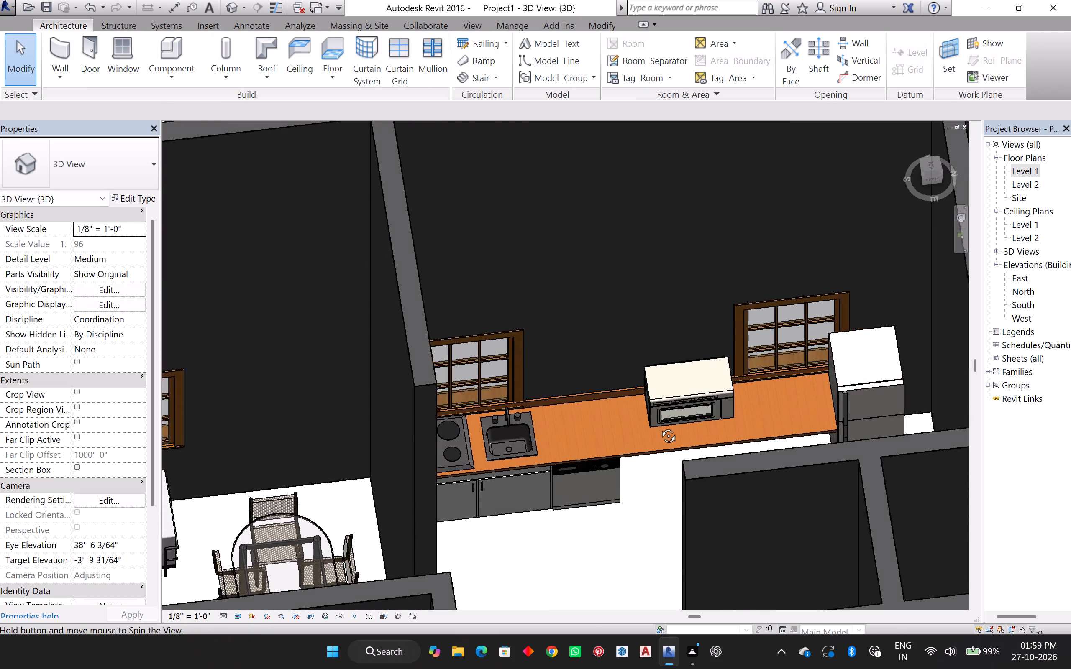
pyautogui.keyDown('shift'); pyautogui.moveTo(659, 426); pyautogui.dragTo(666, 444, button='middle'); pyautogui.keyUp('shift')
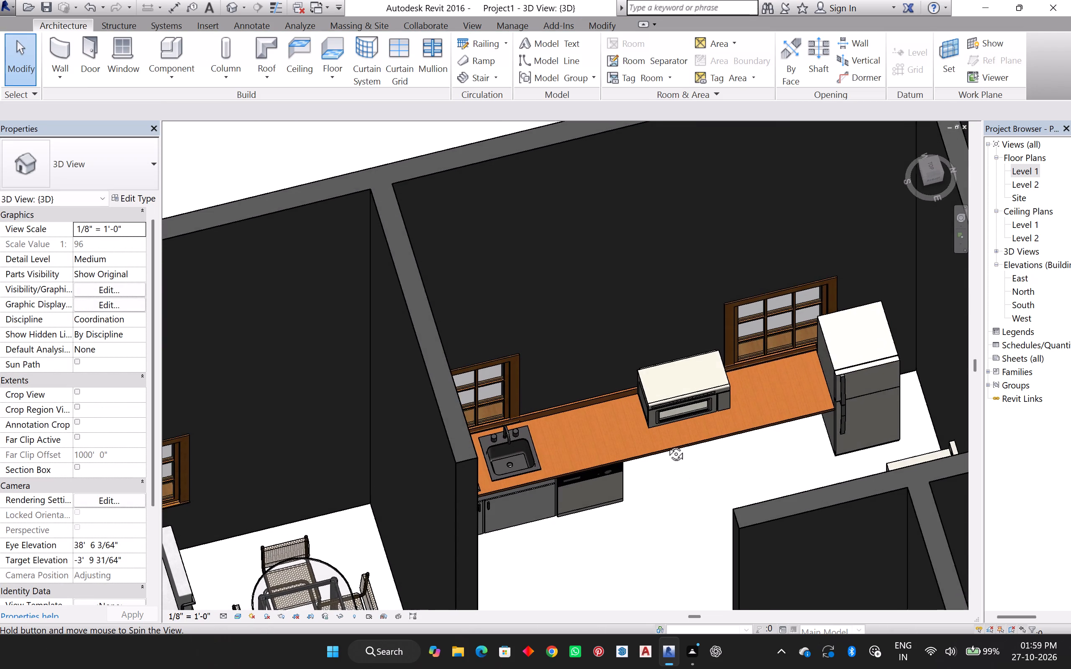
pyautogui.keyDown('shift'); pyautogui.moveTo(666, 444); pyautogui.dragTo(659, 432, button='middle'); pyautogui.keyUp('shift')
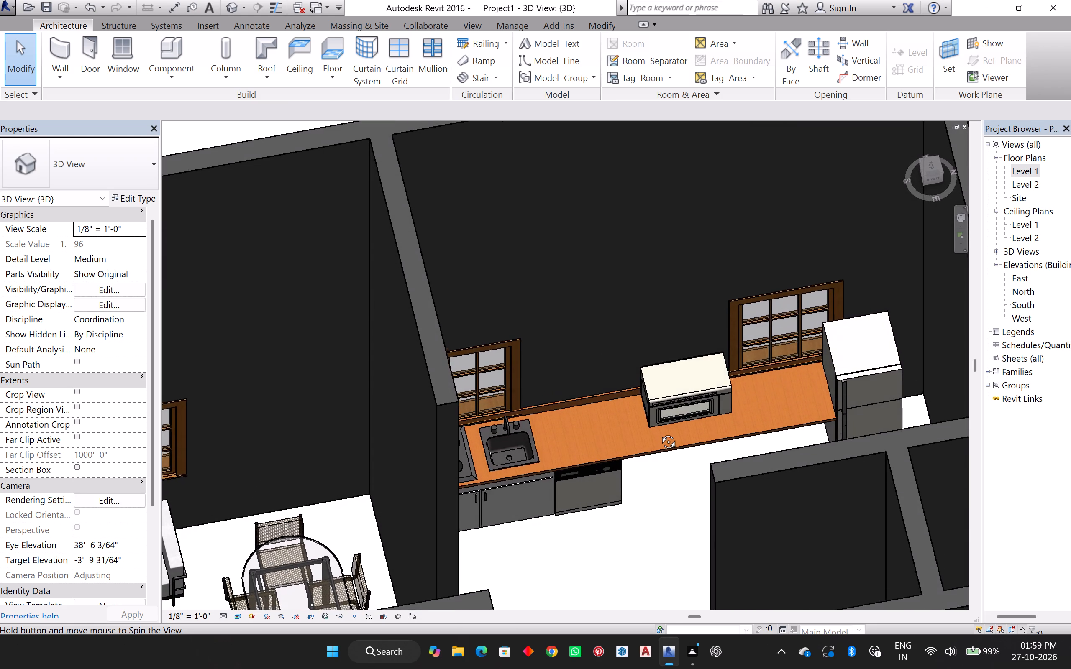
pyautogui.keyDown('shift'); pyautogui.moveTo(659, 432); pyautogui.dragTo(646, 445, button='middle'); pyautogui.keyUp('shift')
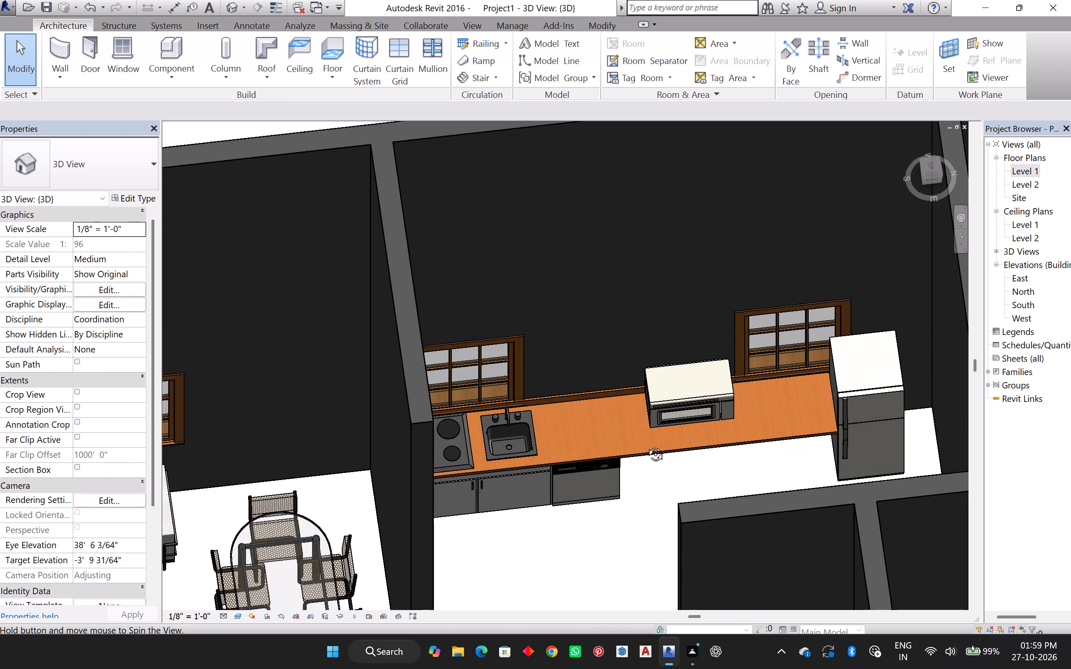
pyautogui.keyDown('shift'); pyautogui.moveTo(646, 445); pyautogui.dragTo(667, 439, button='middle'); pyautogui.keyUp('shift')
pyautogui.click(831, 373)
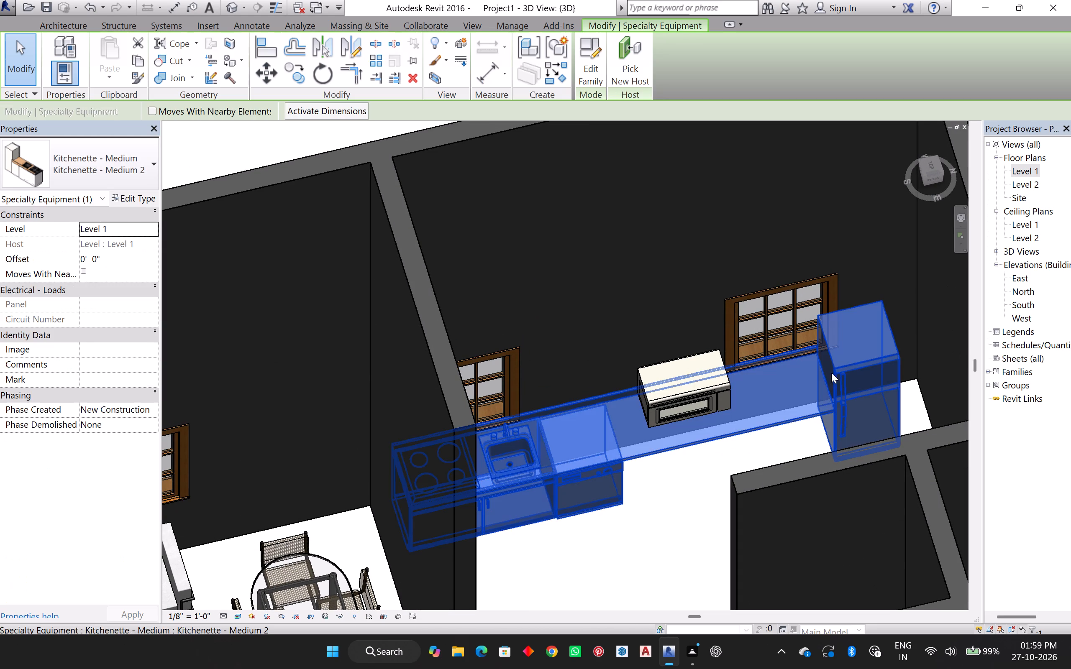
pyautogui.click(139, 166)
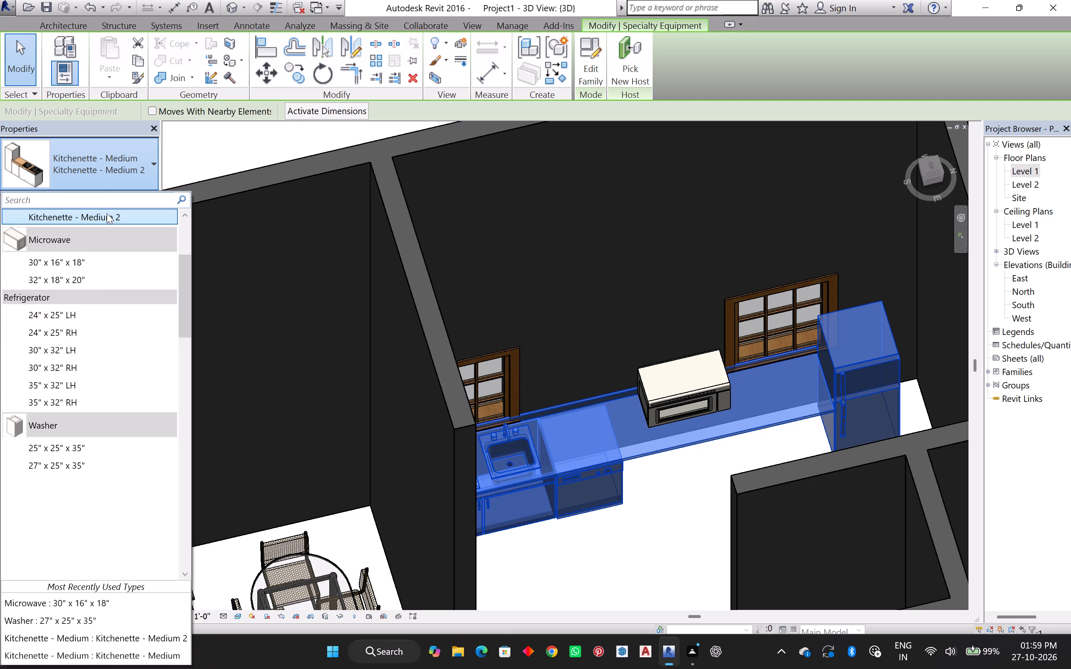
pyautogui.click(106, 216)
pyautogui.click(133, 194)
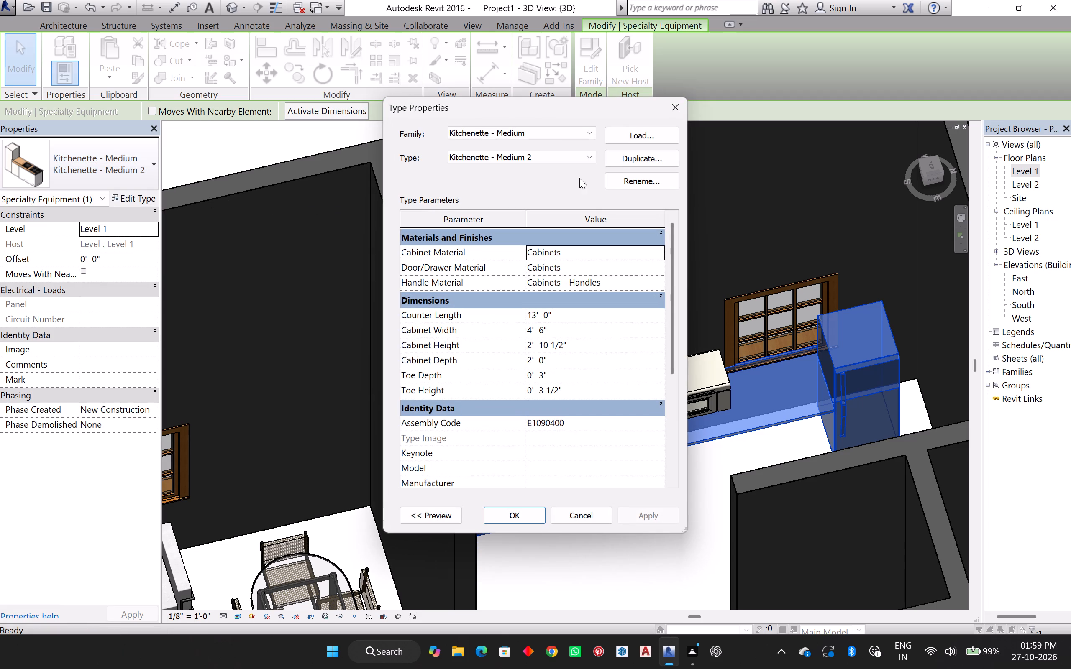
pyautogui.click(533, 313)
pyautogui.click(550, 319)
pyautogui.moveTo(550, 319); pyautogui.dragTo(525, 322)
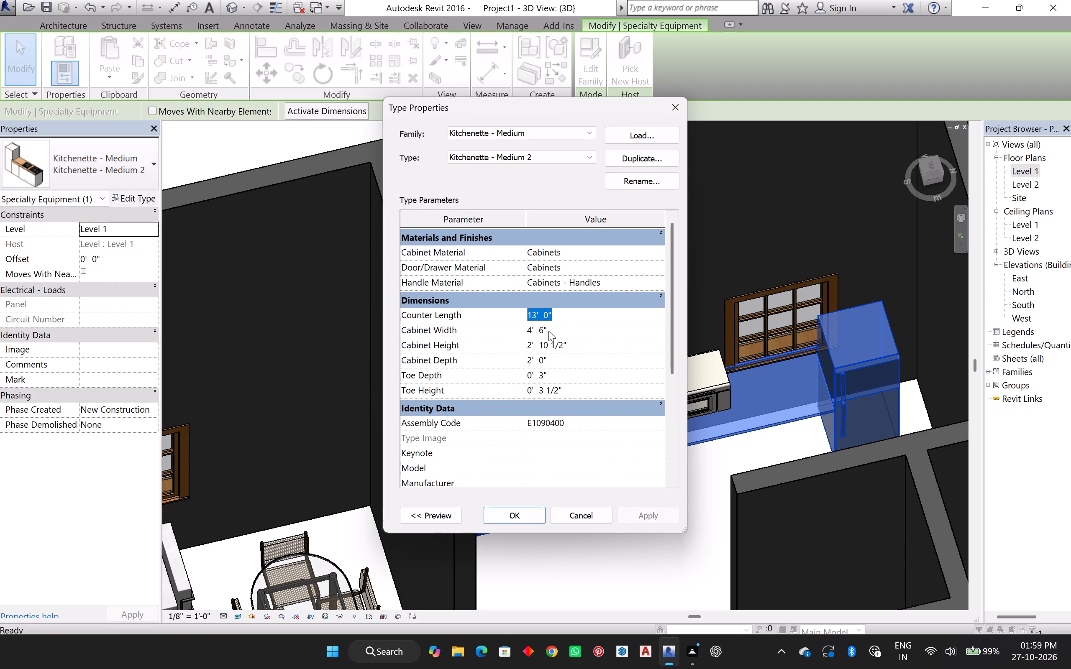
pyautogui.write('14')
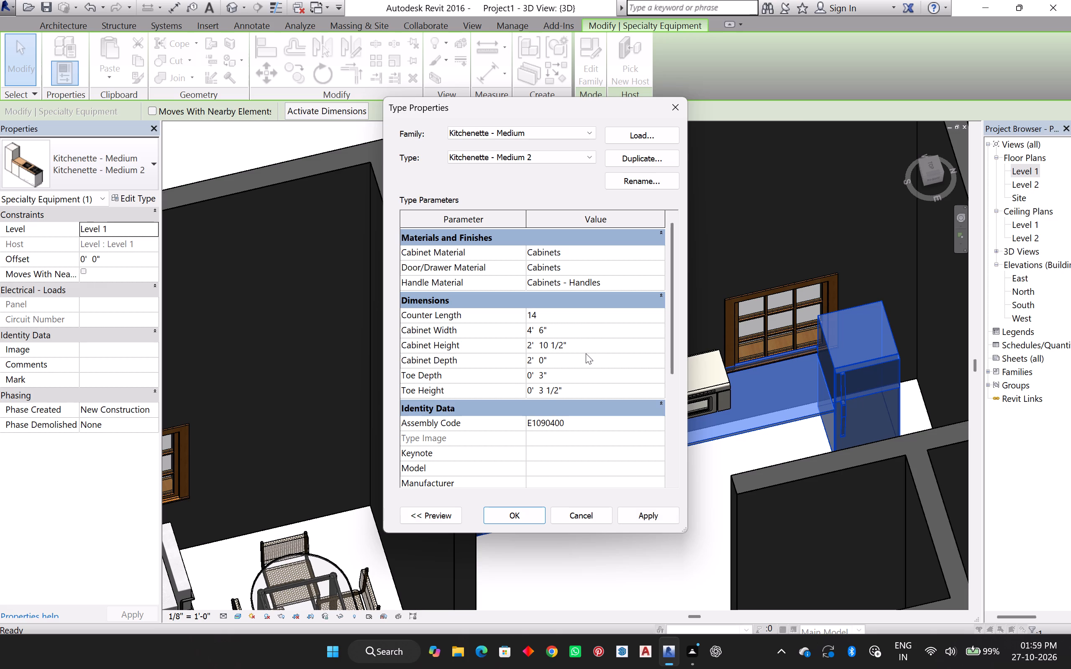
pyautogui.press("'")
pyautogui.press('Return')
pyautogui.click(659, 517)
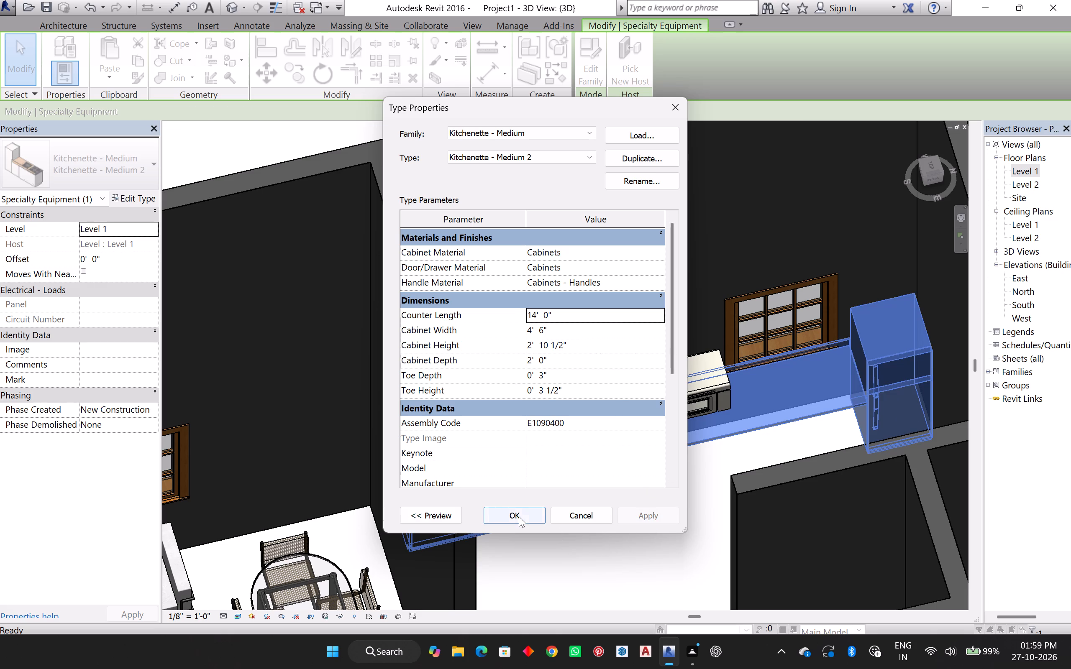
pyautogui.click(519, 516)
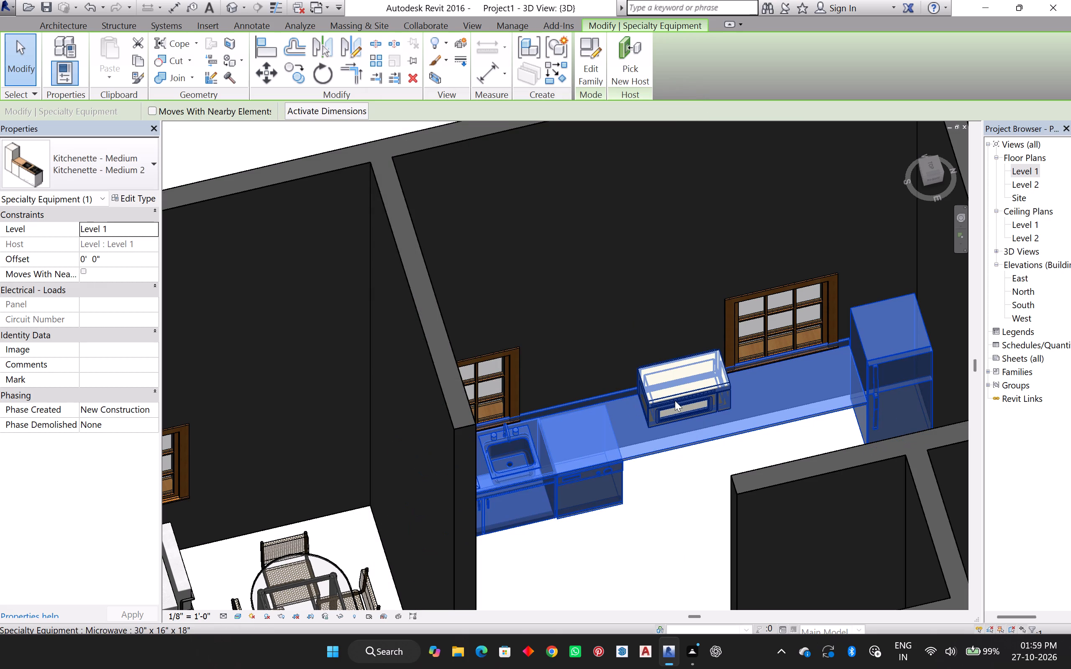
# Reposition the microwave along the counter between the sink and the refrigerator, about 5'-10" from the wall beyond the refrigerator.
pyautogui.click(694, 396)
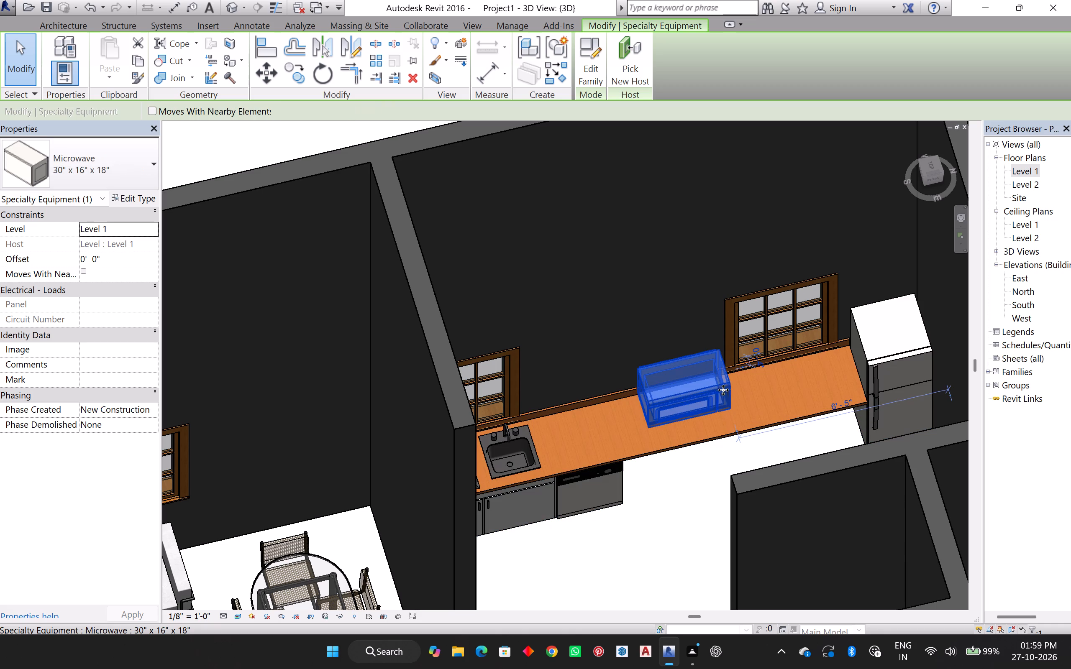
pyautogui.moveTo(682, 391); pyautogui.dragTo(792, 363)
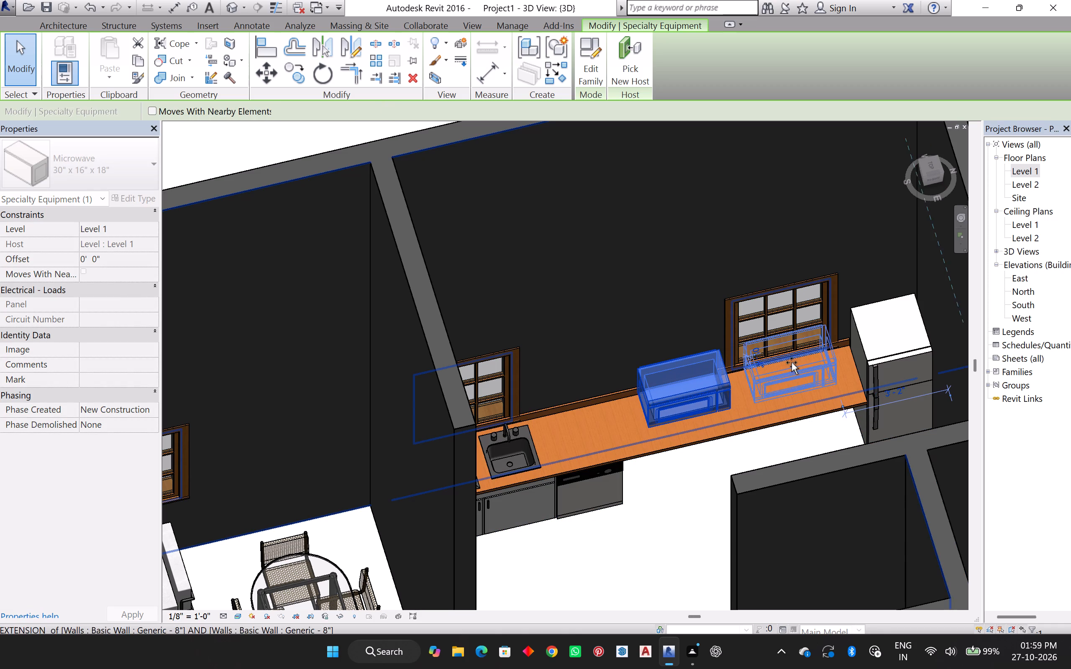
pyautogui.moveTo(792, 363); pyautogui.dragTo(804, 359)
pyautogui.scroll(-2, 815, 363)
pyautogui.scroll(5, 812, 347)
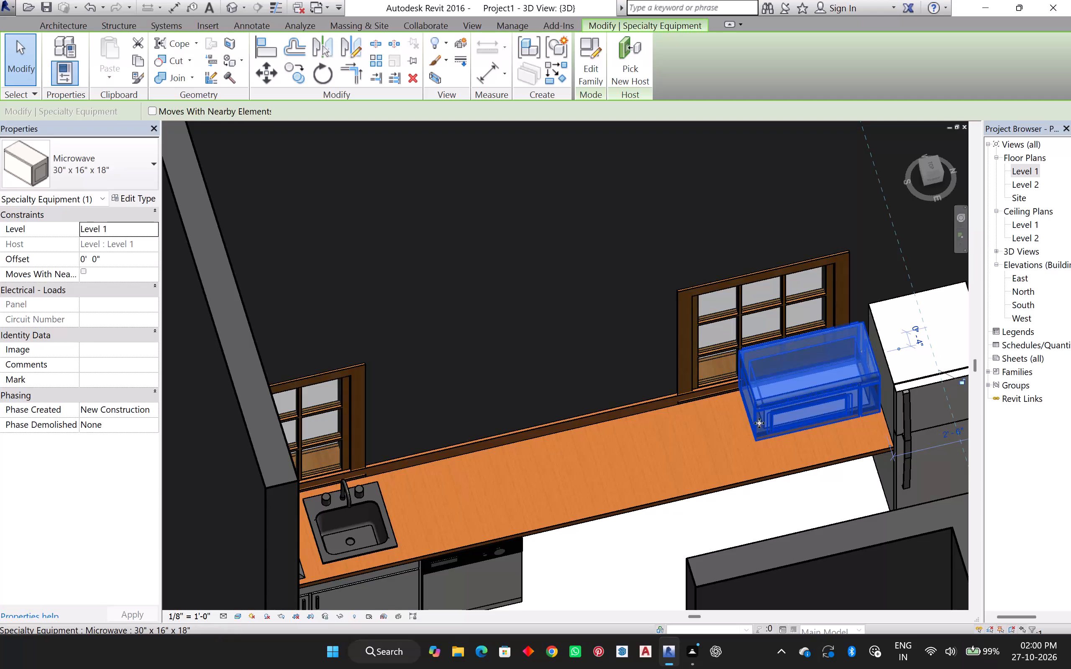
pyautogui.moveTo(809, 384); pyautogui.dragTo(795, 391)
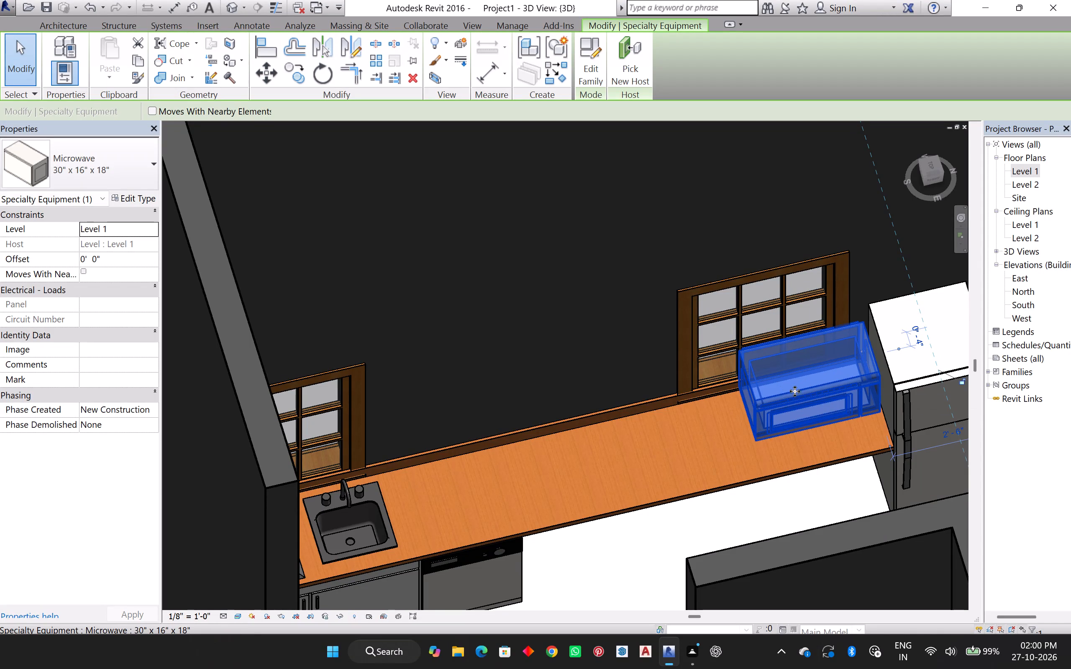
pyautogui.moveTo(795, 391); pyautogui.dragTo(781, 388)
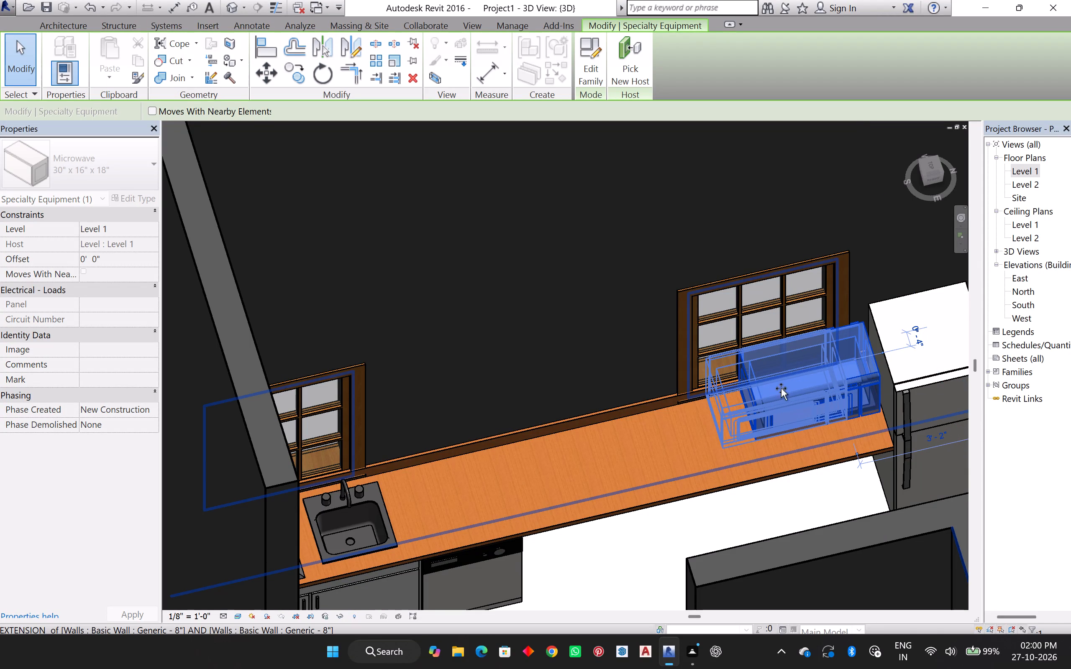
pyautogui.moveTo(781, 388); pyautogui.dragTo(805, 385)
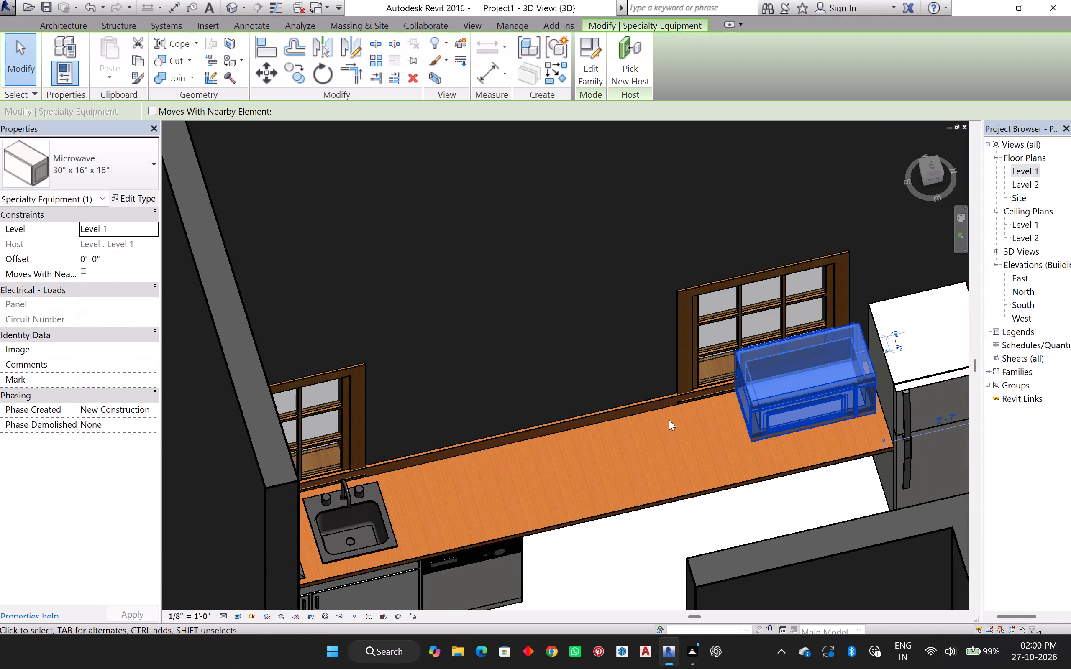
pyautogui.scroll(-1, 689, 404)
pyautogui.moveTo(790, 388); pyautogui.dragTo(778, 391)
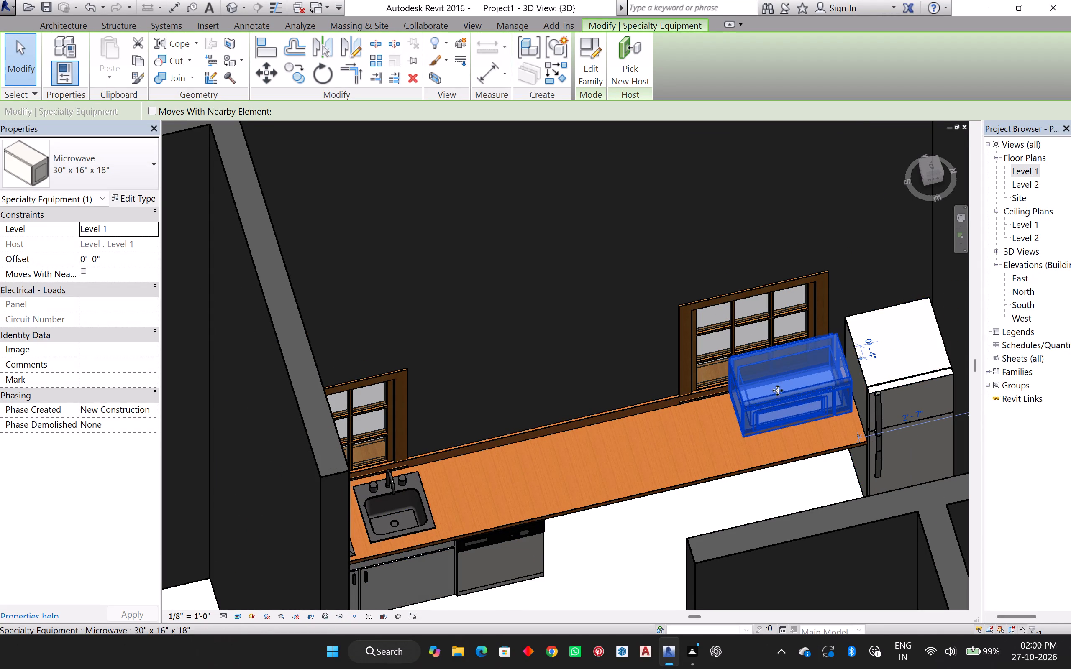
pyautogui.moveTo(778, 391); pyautogui.dragTo(651, 428)
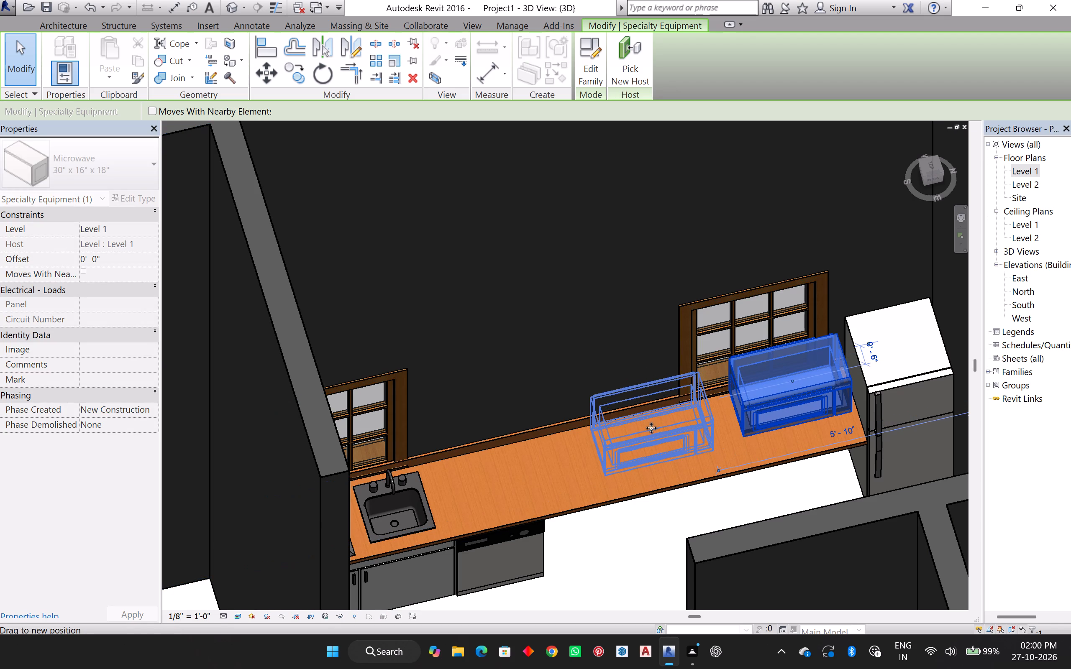
# Examine the kitchen in 3D from above and from outside, including the microwave on the counter, the refrigerator and the washer.
pyautogui.scroll(-5, 733, 447)
pyautogui.moveTo(733, 453); pyautogui.dragTo(661, 443, button='middle')
pyautogui.middleClick(661, 443)
pyautogui.moveTo(640, 467); pyautogui.dragTo(611, 468, button='middle')
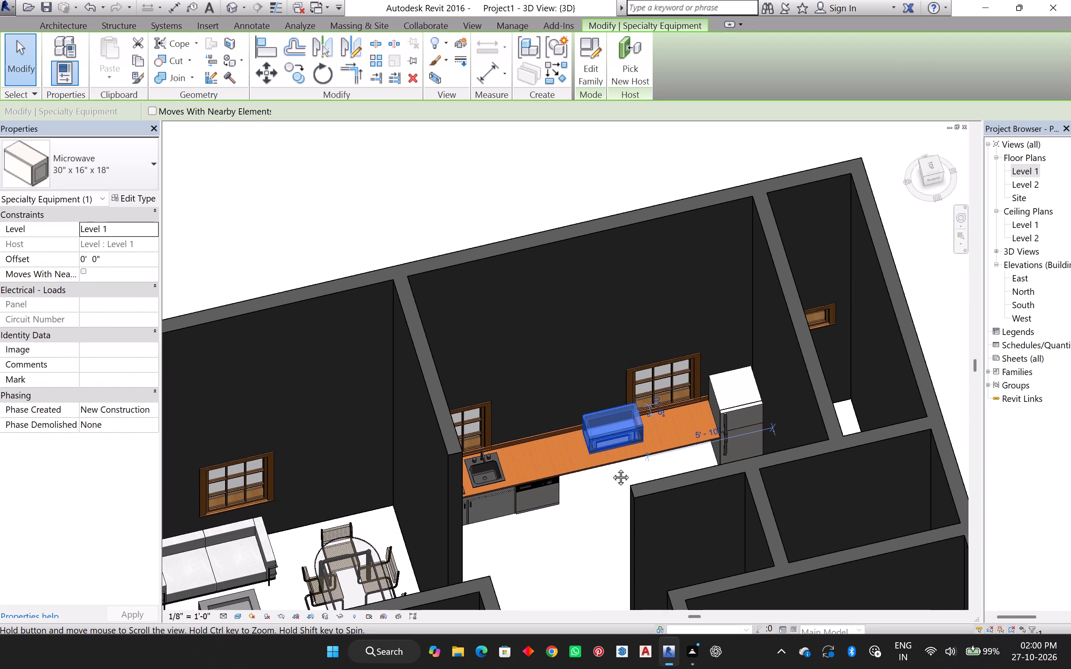
pyautogui.moveTo(611, 468); pyautogui.dragTo(617, 459, button='middle')
pyautogui.middleClick(617, 459)
pyautogui.keyDown('shift'); pyautogui.moveTo(550, 520); pyautogui.dragTo(680, 487, button='middle'); pyautogui.keyUp('shift')
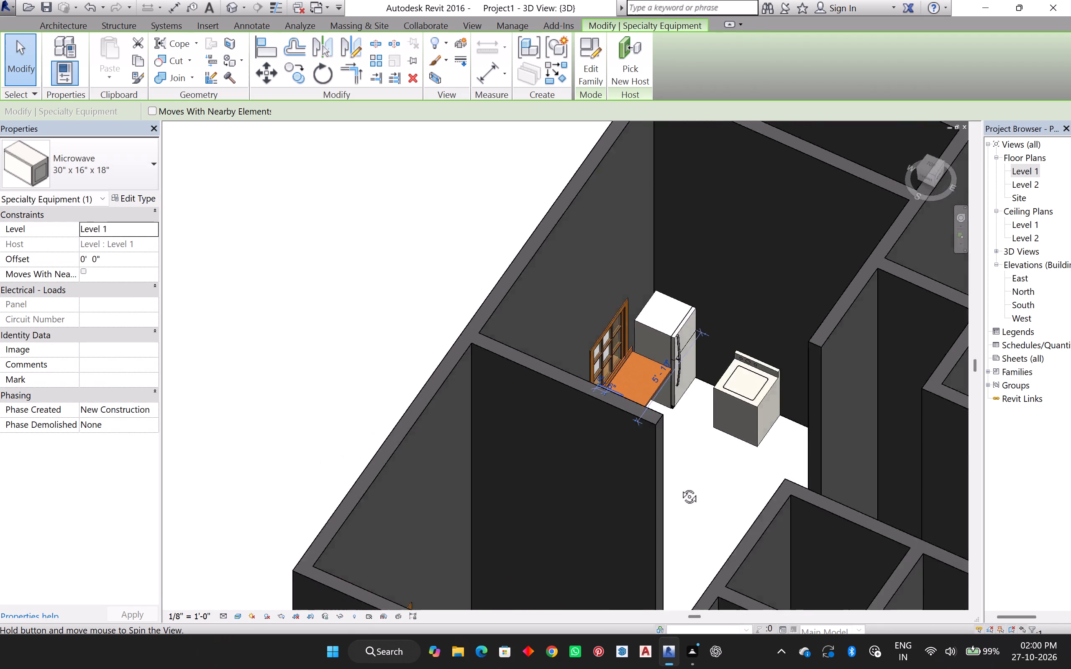
pyautogui.keyDown('shift'); pyautogui.moveTo(680, 487); pyautogui.dragTo(704, 506, button='middle'); pyautogui.keyUp('shift')
pyautogui.keyDown('shift'); pyautogui.moveTo(697, 506); pyautogui.dragTo(818, 511, button='middle'); pyautogui.keyUp('shift')
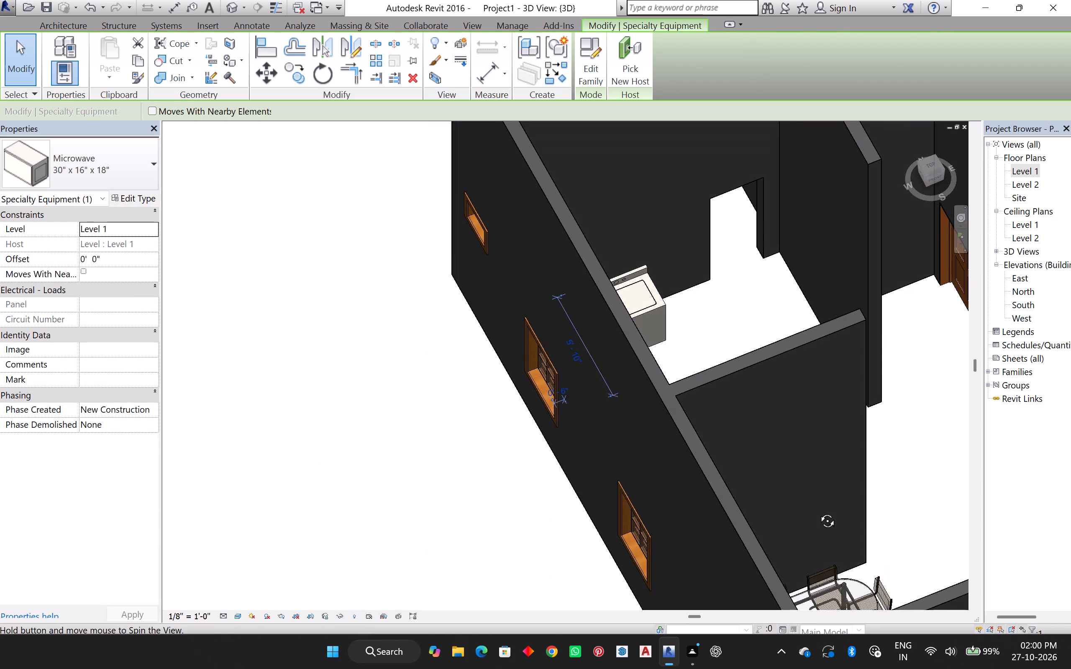
pyautogui.keyDown('shift'); pyautogui.moveTo(818, 511); pyautogui.dragTo(610, 516, button='middle'); pyautogui.keyUp('shift')
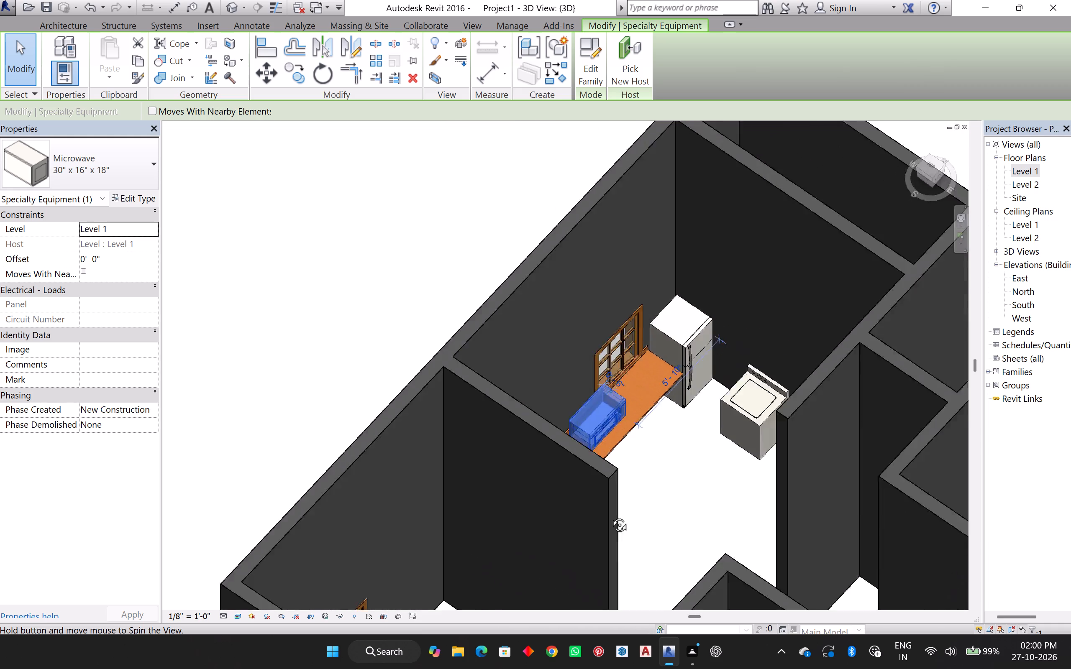
pyautogui.keyDown('shift'); pyautogui.moveTo(610, 516); pyautogui.dragTo(753, 533, button='middle'); pyautogui.keyUp('shift')
pyautogui.moveTo(724, 337); pyautogui.dragTo(724, 351, button='middle')
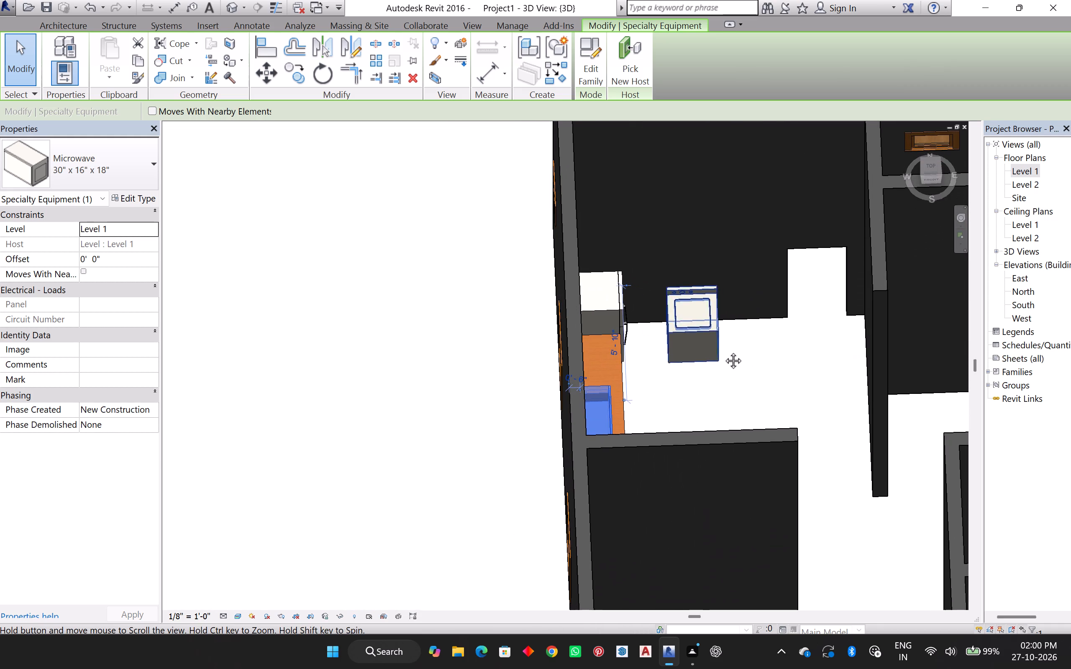
pyautogui.moveTo(724, 351); pyautogui.dragTo(623, 407, button='middle')
pyautogui.moveTo(634, 408); pyautogui.dragTo(687, 398, button='middle')
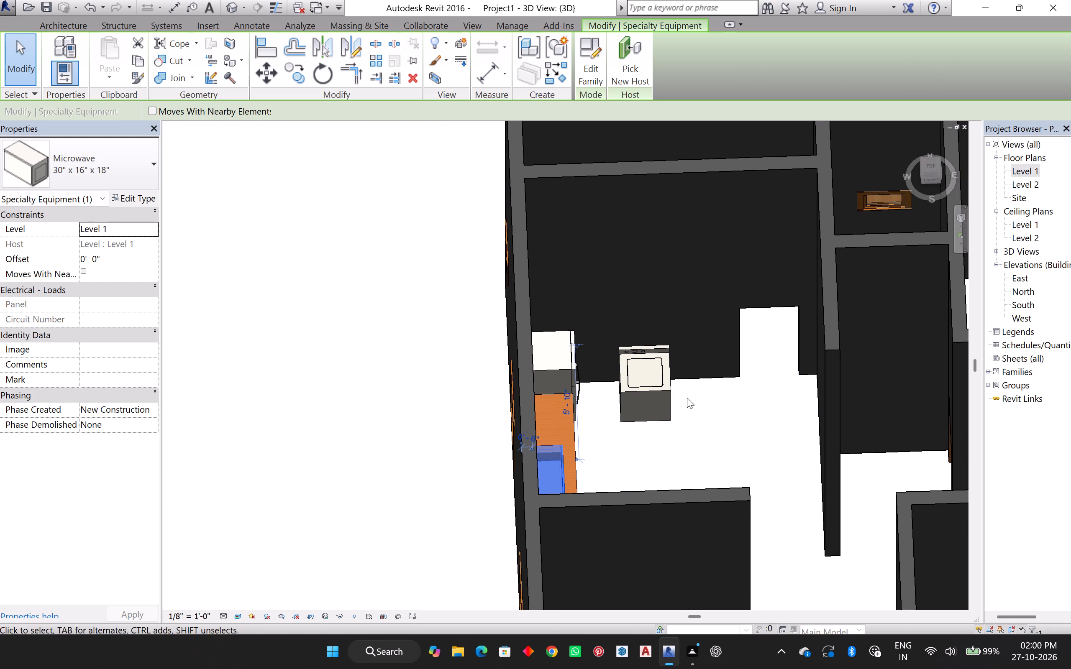
pyautogui.scroll(1, 431, 283)
pyautogui.moveTo(428, 314); pyautogui.dragTo(436, 319, button='middle')
pyautogui.keyDown('shift'); pyautogui.moveTo(428, 375); pyautogui.dragTo(723, 205, button='middle'); pyautogui.keyUp('shift')
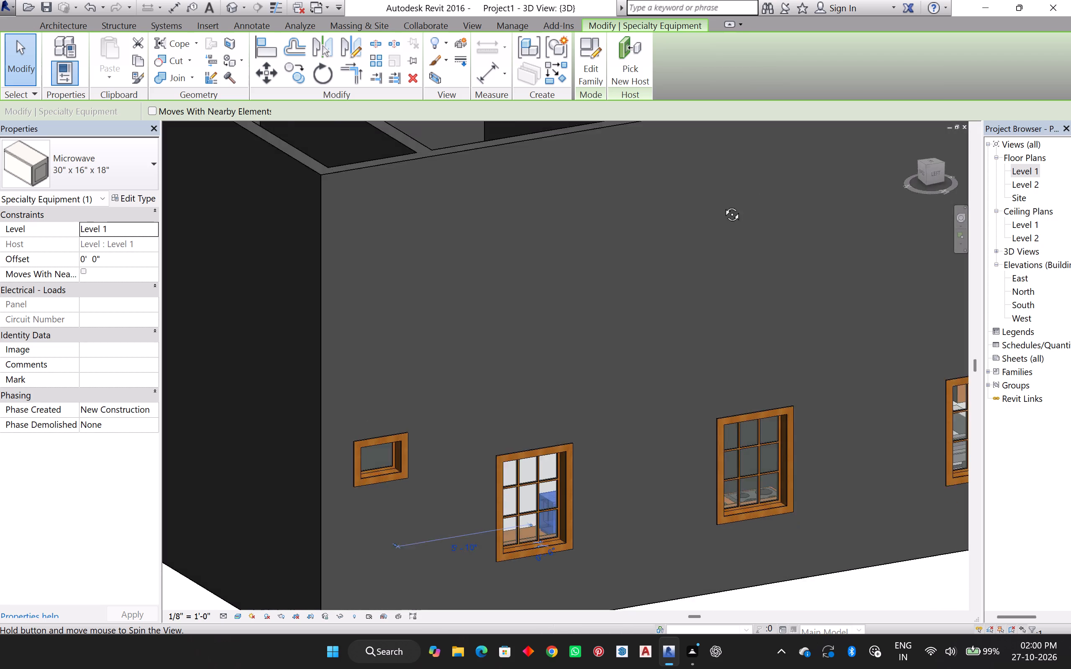
pyautogui.keyDown('shift'); pyautogui.moveTo(723, 205); pyautogui.dragTo(443, 475, button='middle'); pyautogui.keyUp('shift')
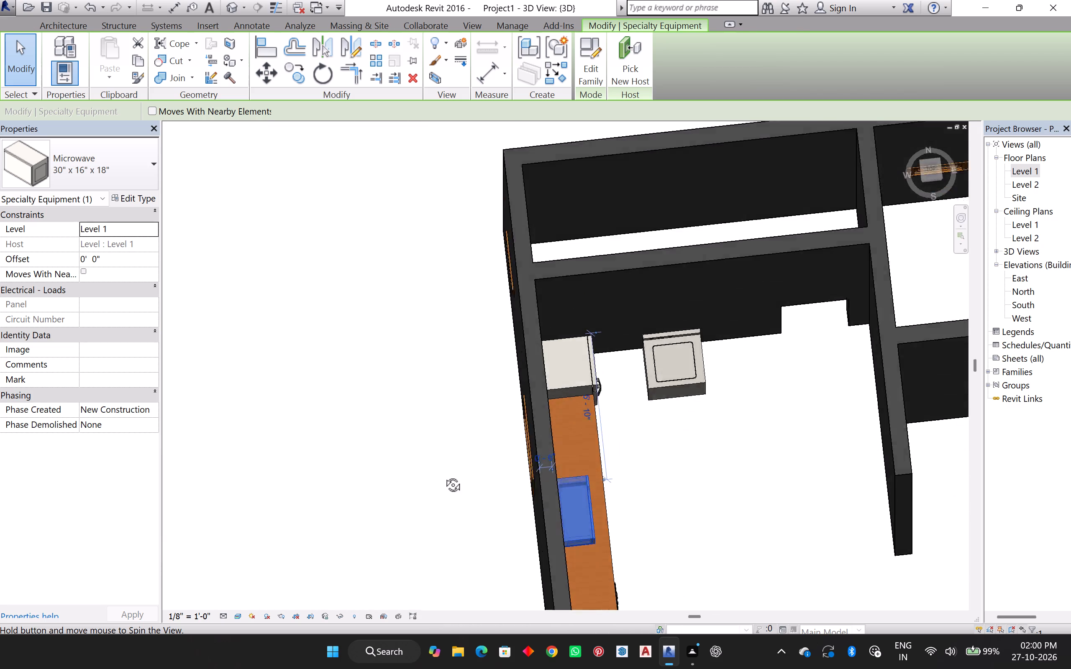
pyautogui.keyDown('shift'); pyautogui.moveTo(443, 475); pyautogui.dragTo(420, 439, button='middle'); pyautogui.keyUp('shift')
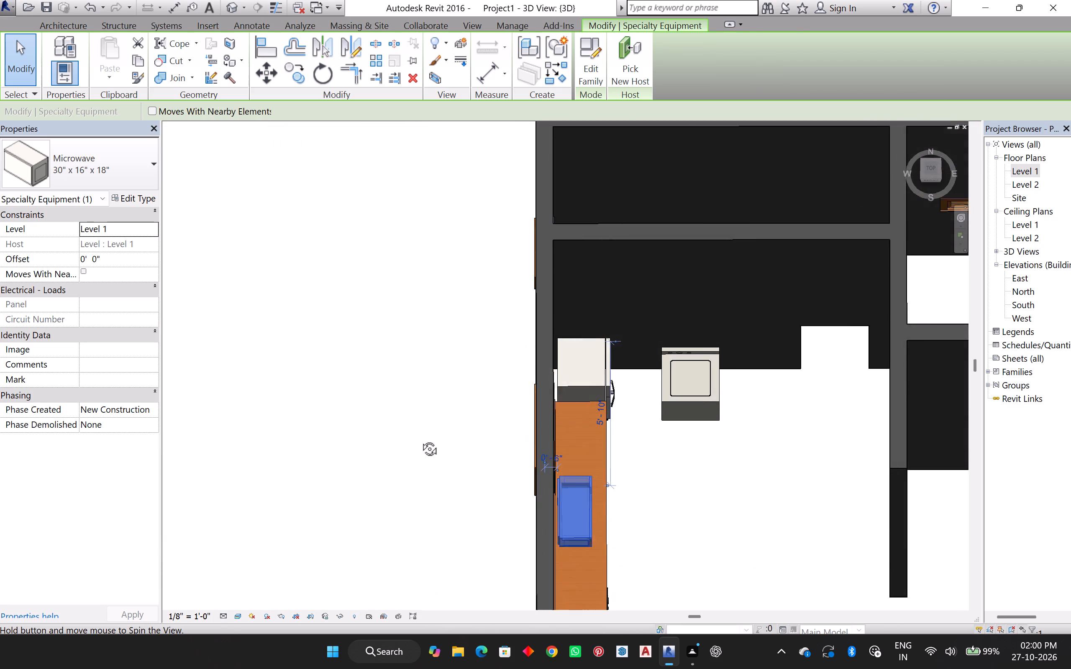
pyautogui.keyDown('shift'); pyautogui.moveTo(420, 439); pyautogui.dragTo(418, 450, button='middle'); pyautogui.keyUp('shift')
pyautogui.keyDown('shift'); pyautogui.moveTo(690, 437); pyautogui.dragTo(614, 421, button='middle'); pyautogui.keyUp('shift')
pyautogui.click(441, 351)
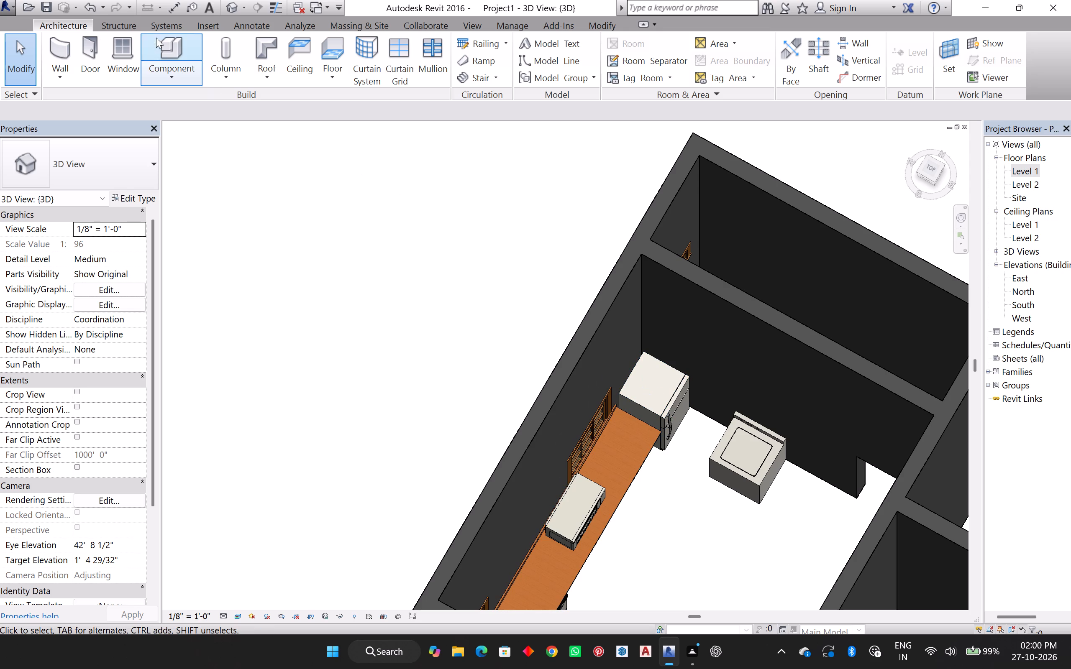
# Open the Level 1 floor plan showing the whole furnished layout.
pyautogui.doubleClick(1024, 169)
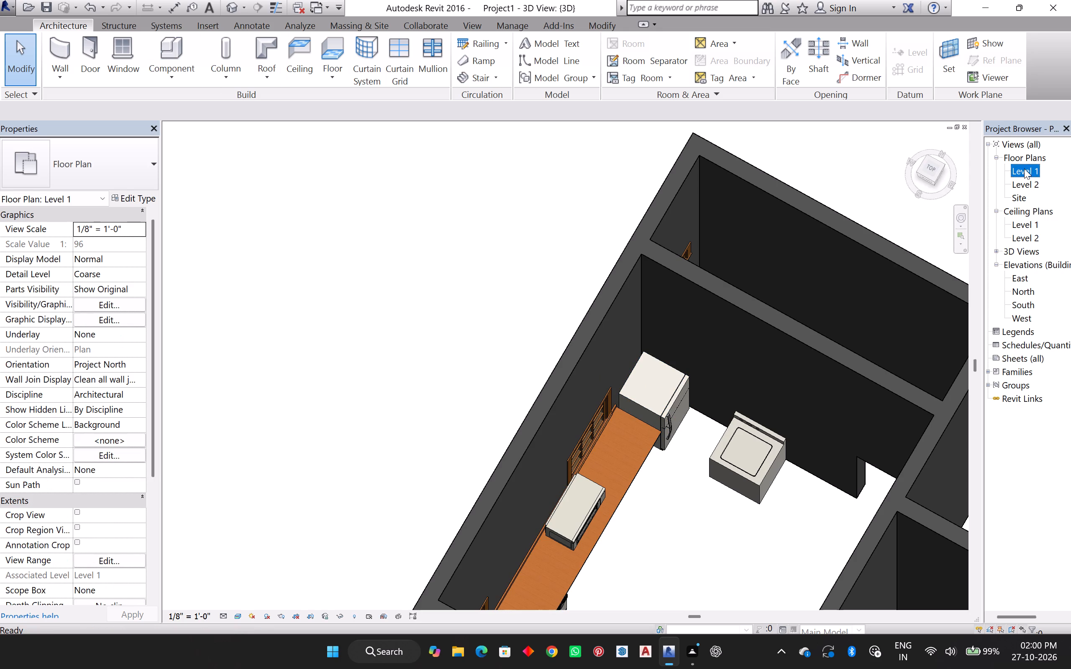
pyautogui.scroll(-2, 638, 434)
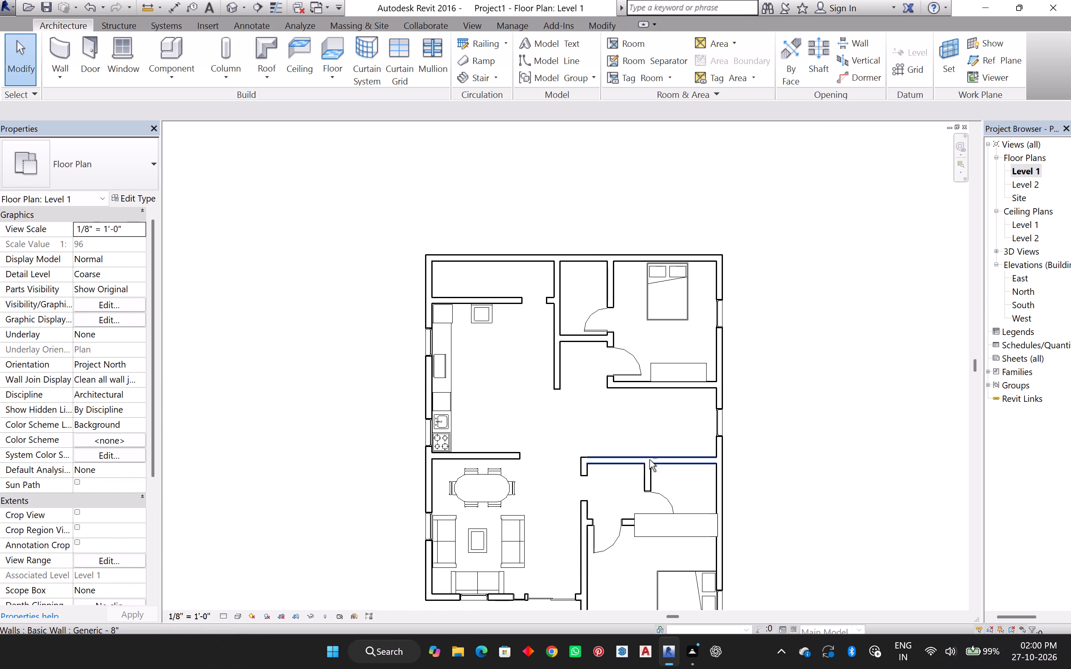
pyautogui.keyDown('shift'); pyautogui.moveTo(670, 403); pyautogui.dragTo(652, 278, button='middle'); pyautogui.keyUp('shift')
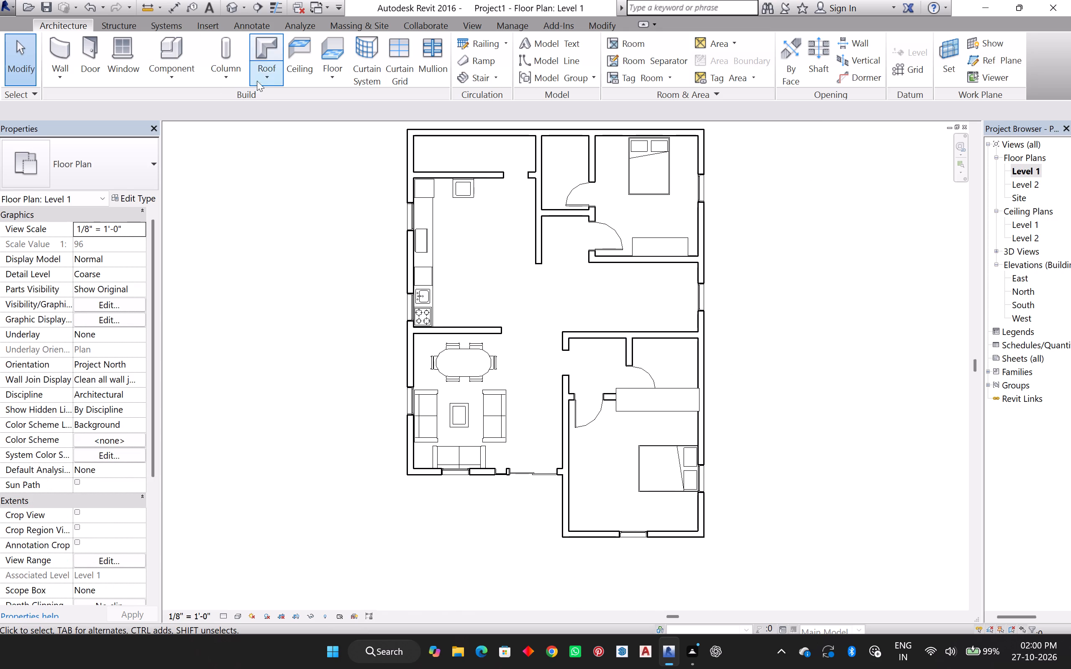
# Browse the loadable Plumbing families, checking the Architectural equipment and its Water Heaters folder.
pyautogui.doubleClick(190, 57)
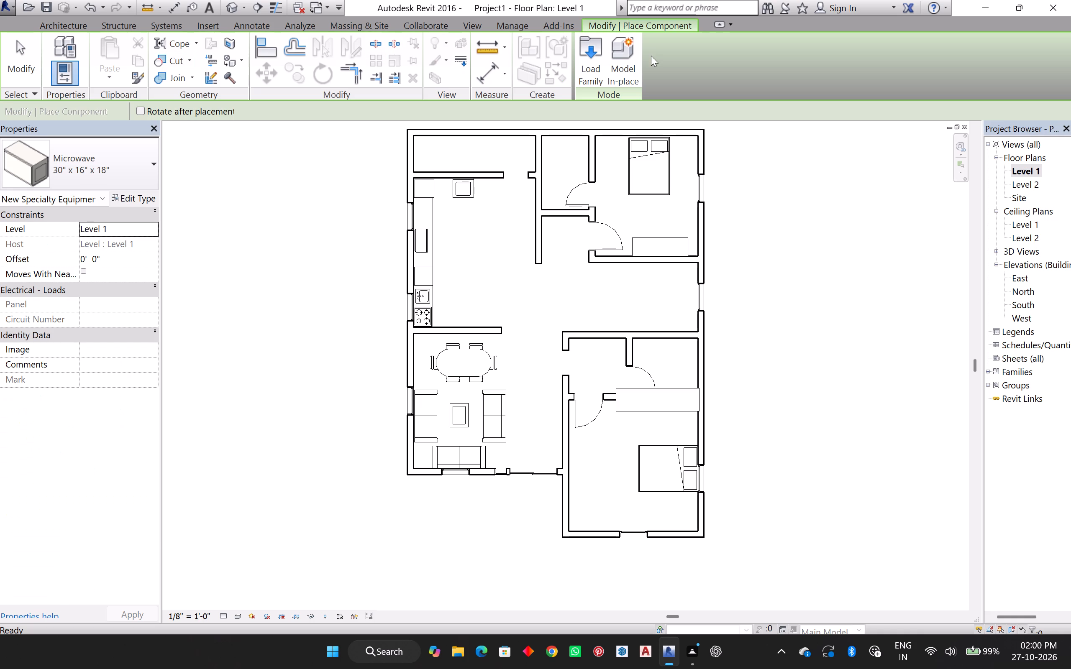
pyautogui.click(596, 58)
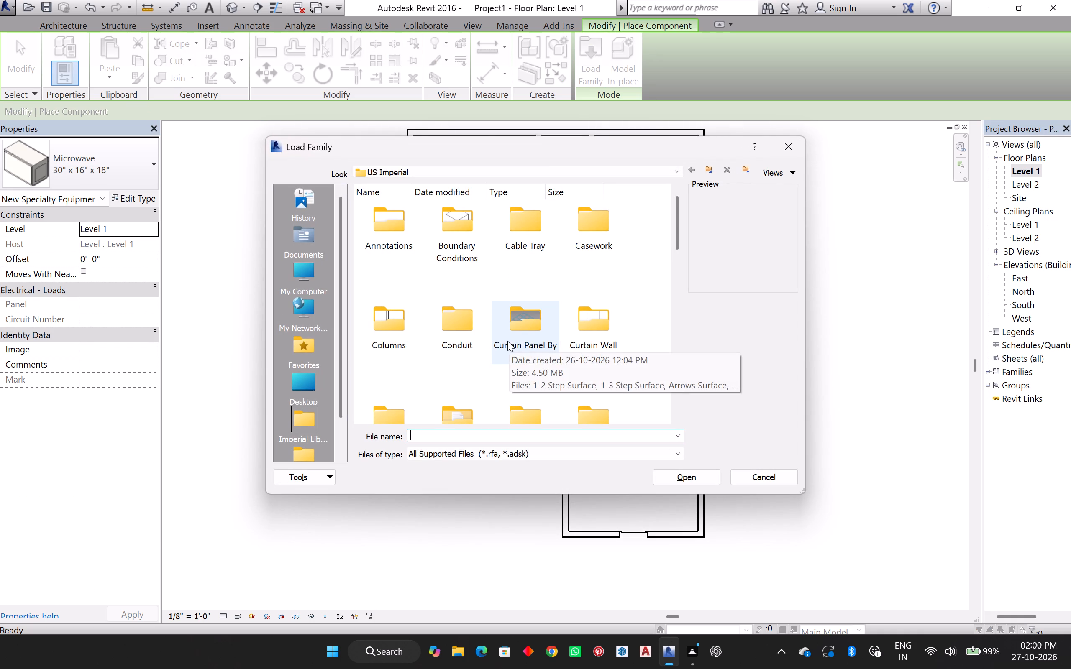
pyautogui.scroll(-1, 507, 341)
pyautogui.scroll(-1, 557, 361)
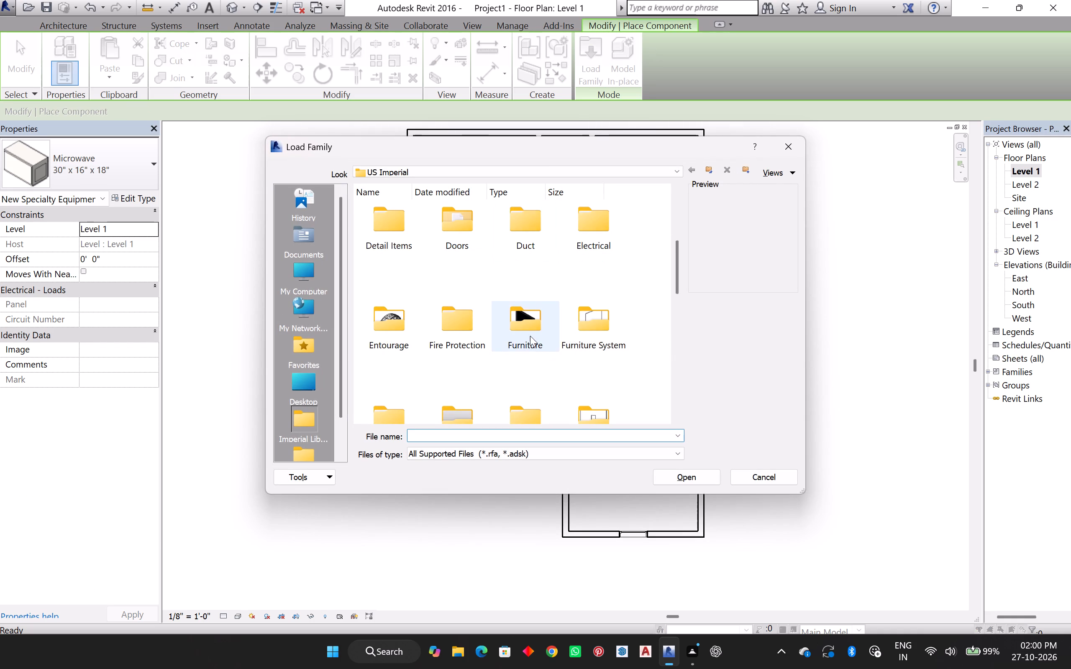
pyautogui.scroll(-3, 509, 336)
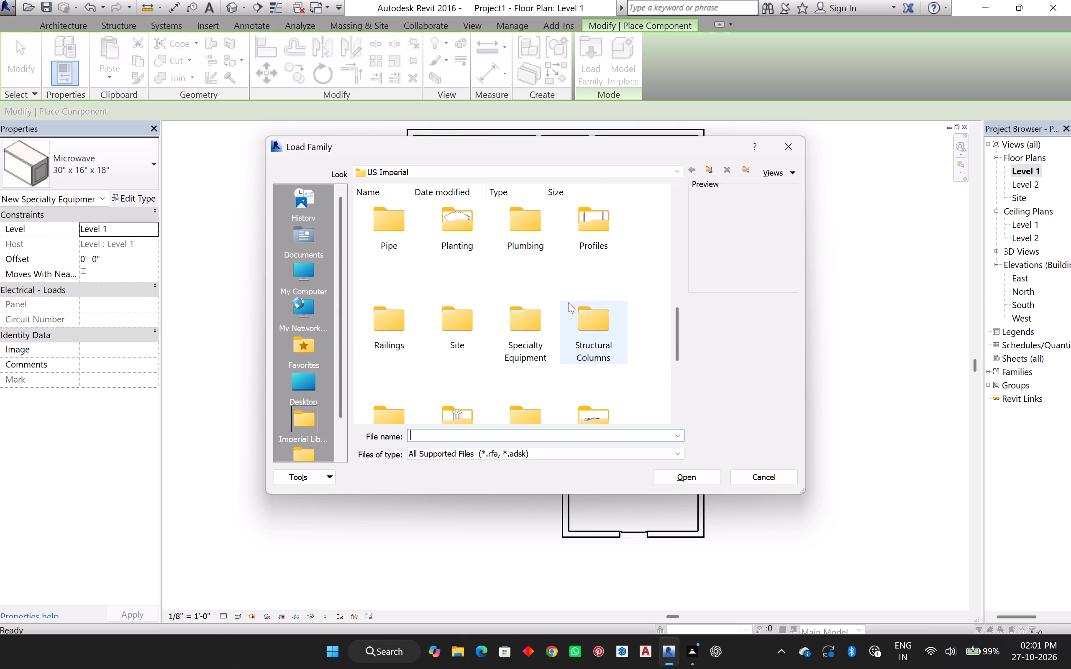
pyautogui.doubleClick(521, 225)
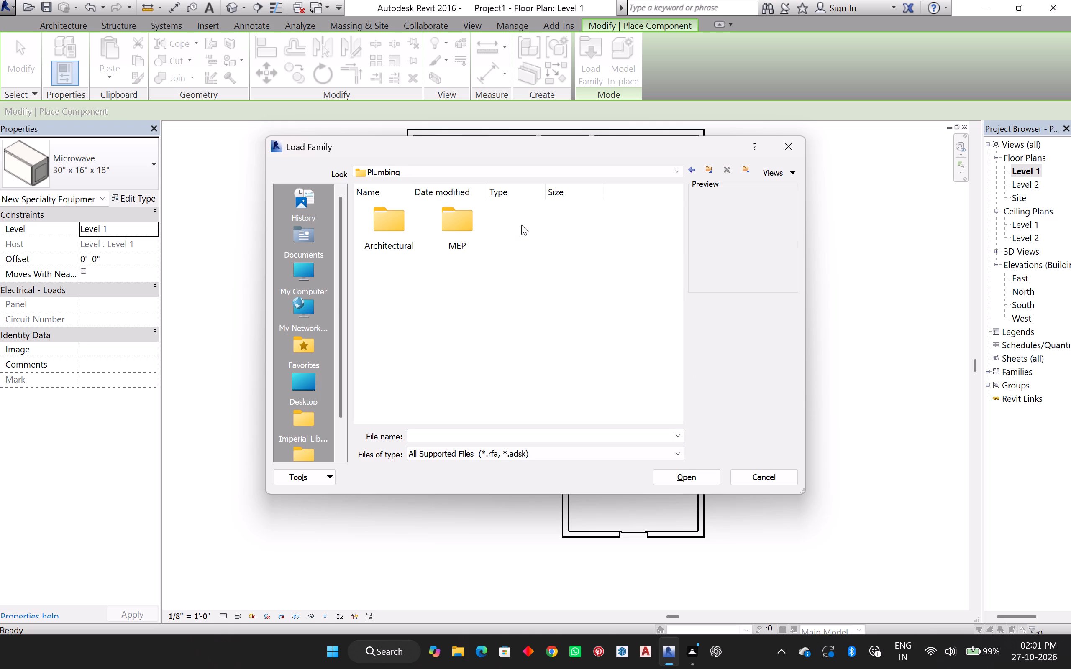
pyautogui.doubleClick(405, 244)
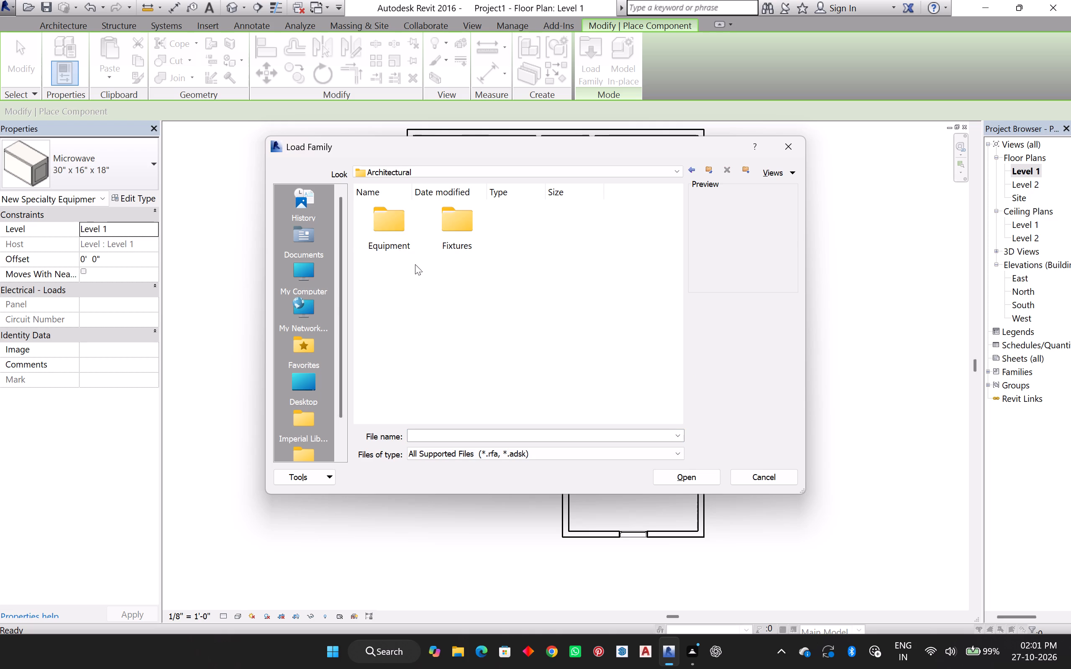
pyautogui.doubleClick(410, 237)
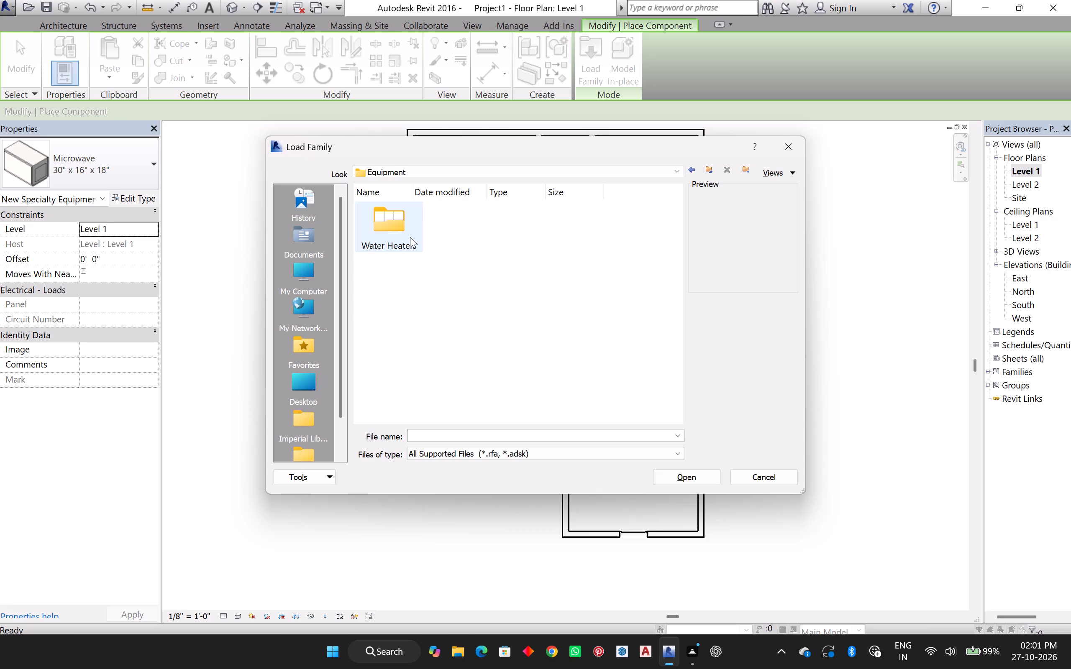
pyautogui.doubleClick(410, 237)
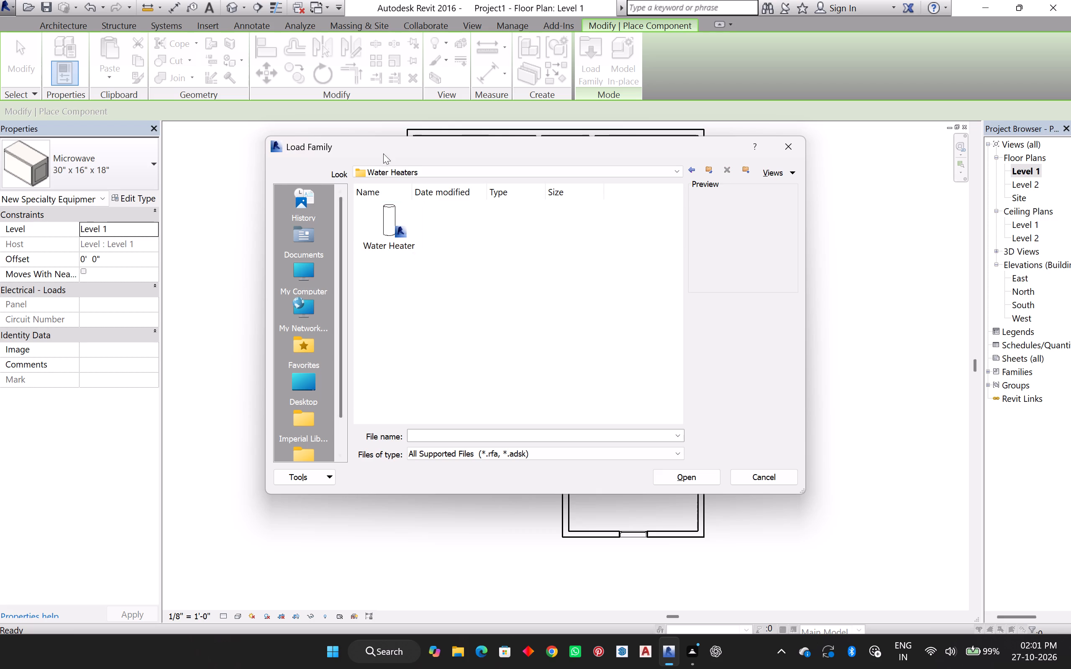
pyautogui.click(690, 168)
pyautogui.click(690, 168)
pyautogui.click(690, 168)
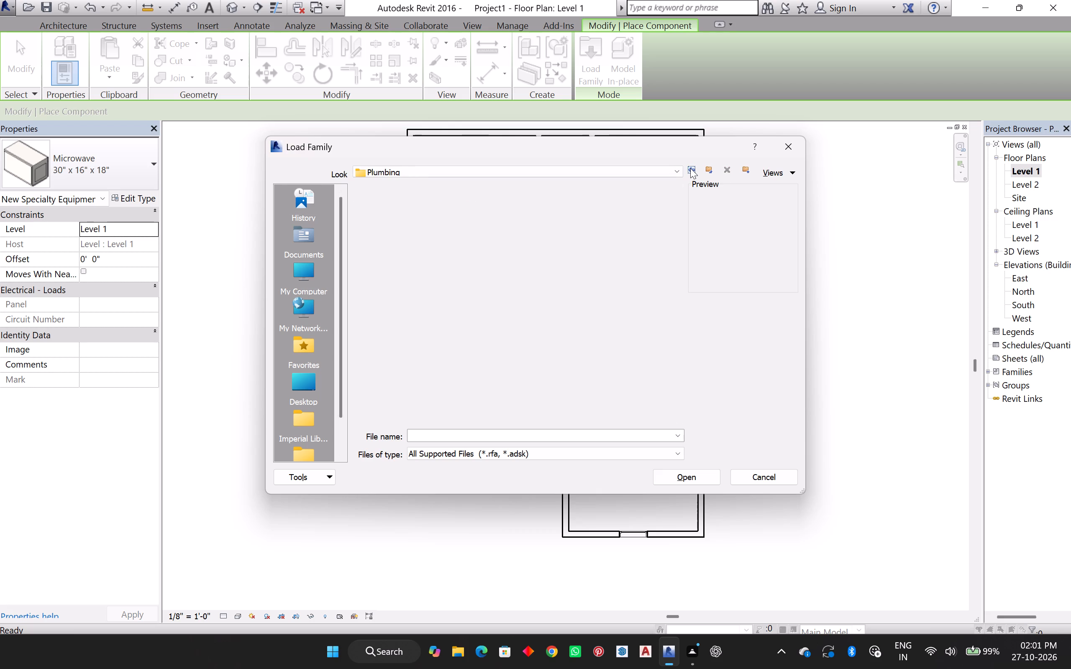
pyautogui.click(690, 168)
pyautogui.click(690, 168)
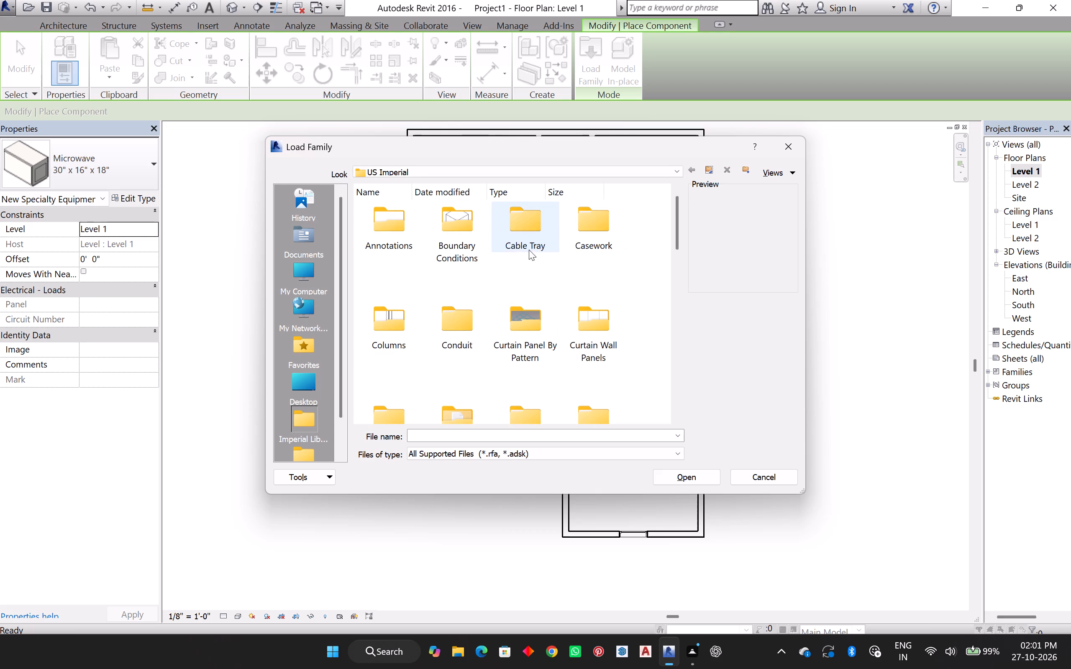
# Load the Water Closet - Flush Tank family from the Plumbing MEP fixtures, Water Closets folder.
pyautogui.scroll(-2, 527, 269)
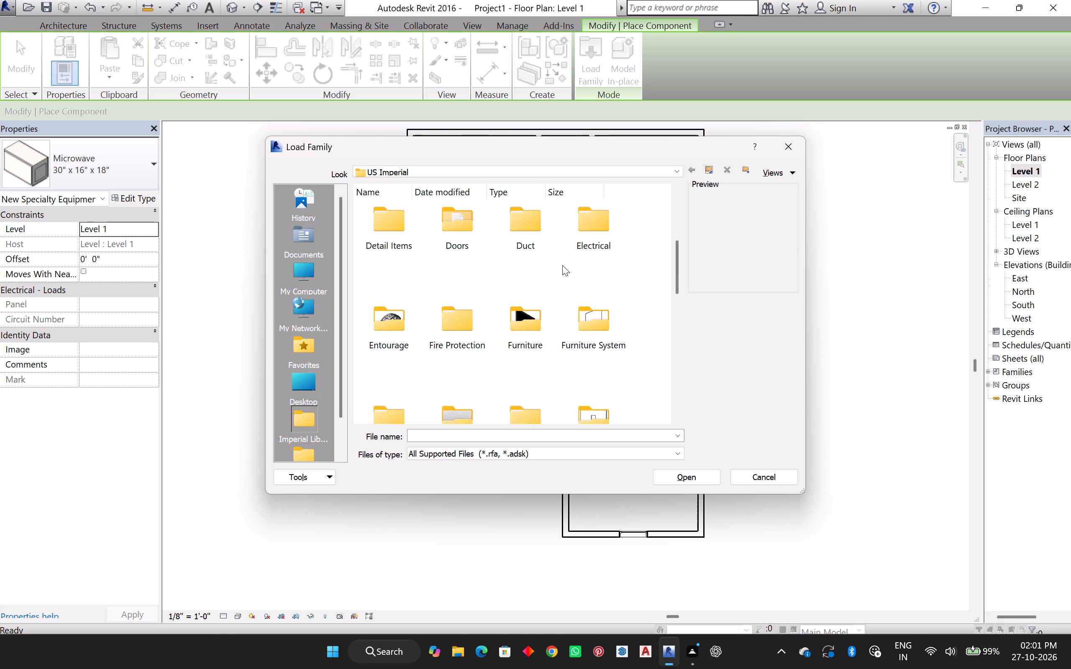
pyautogui.scroll(-2, 456, 286)
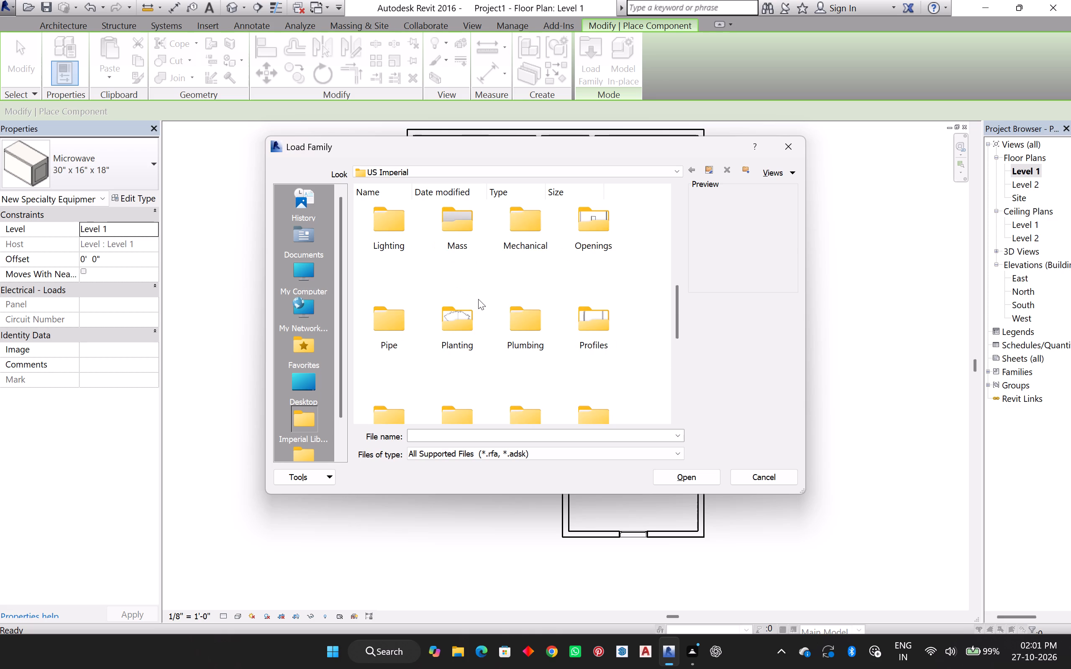
pyautogui.click(528, 321)
pyautogui.doubleClick(528, 321)
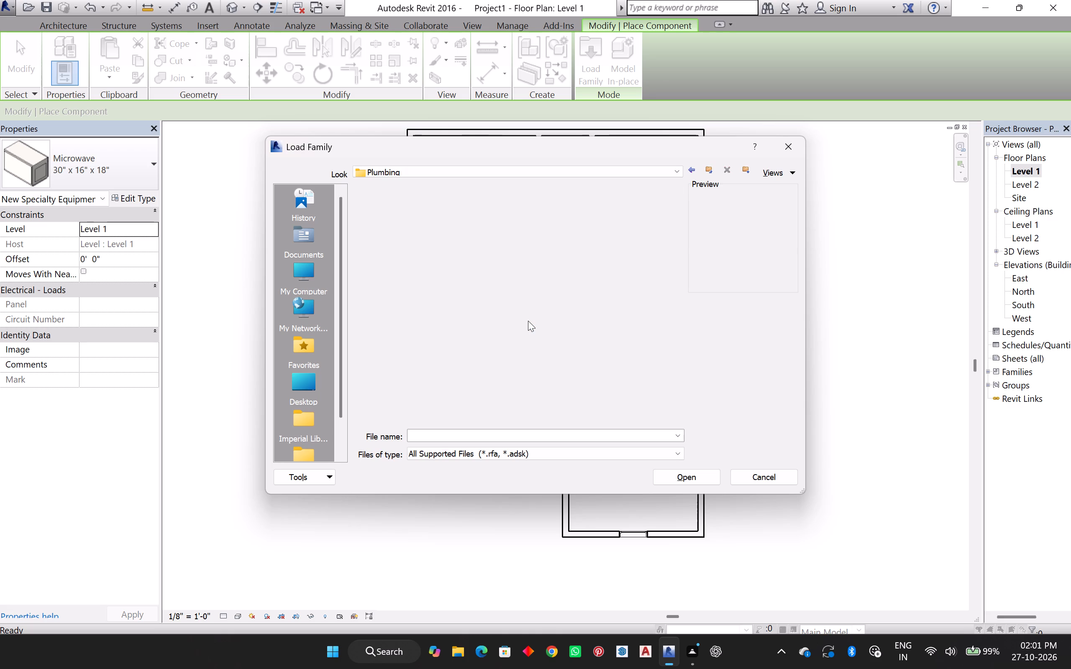
pyautogui.doubleClick(477, 229)
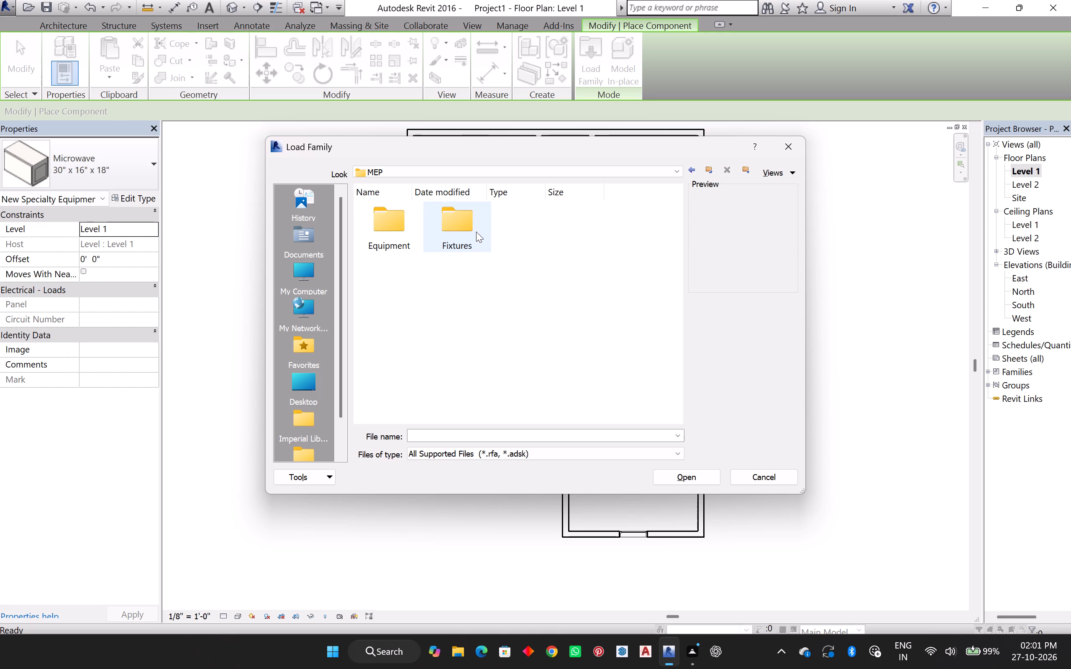
pyautogui.doubleClick(464, 221)
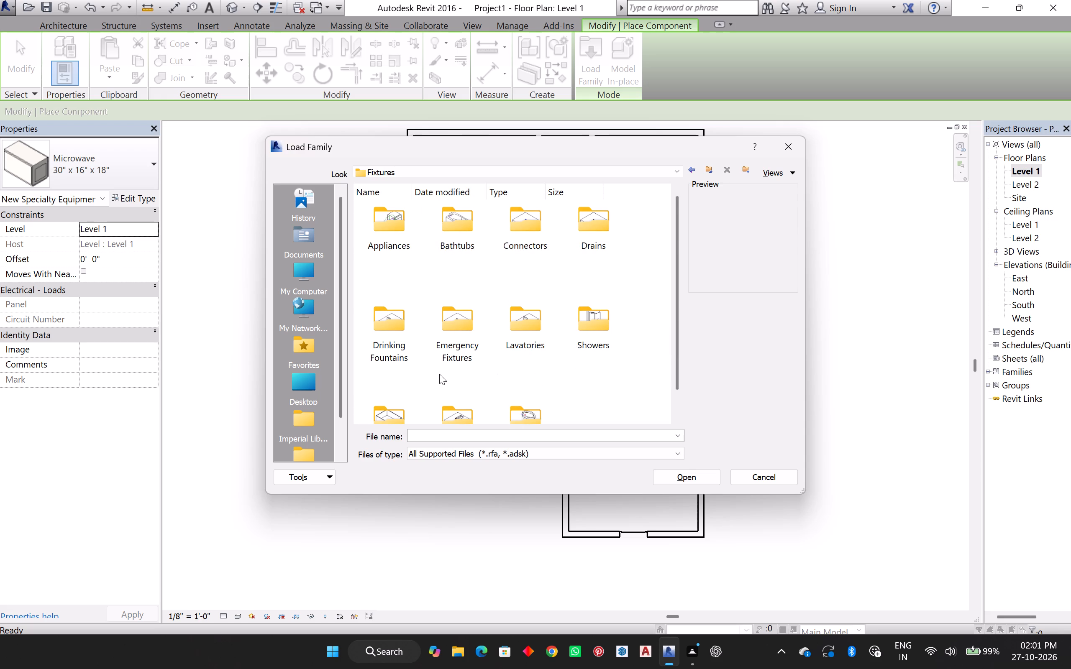
pyautogui.scroll(-2, 439, 374)
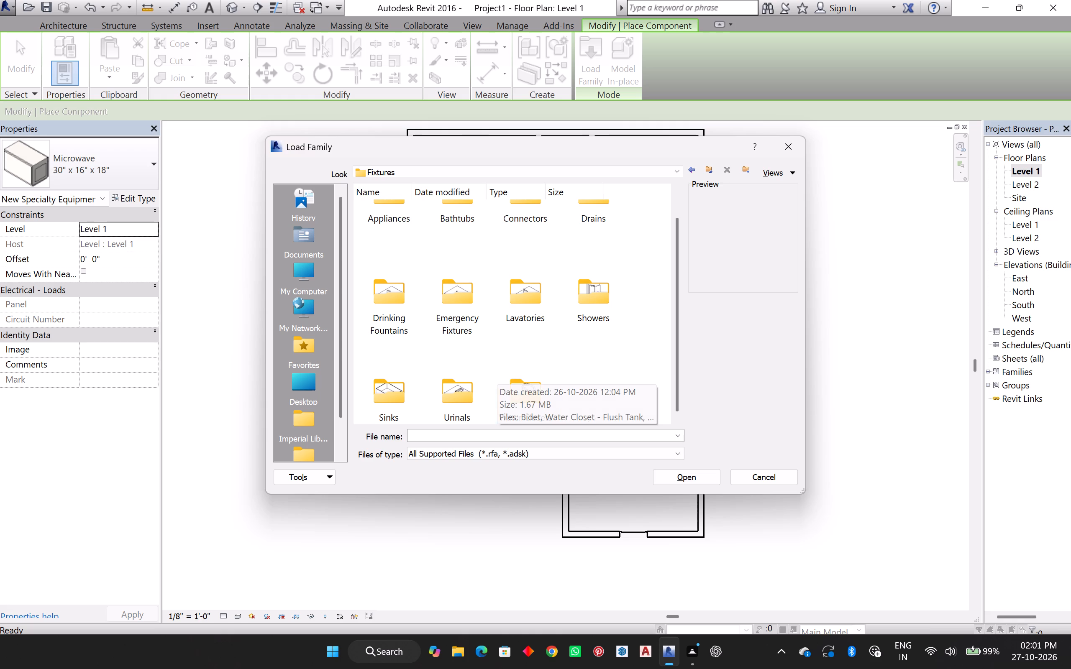
pyautogui.click(538, 386)
pyautogui.doubleClick(538, 386)
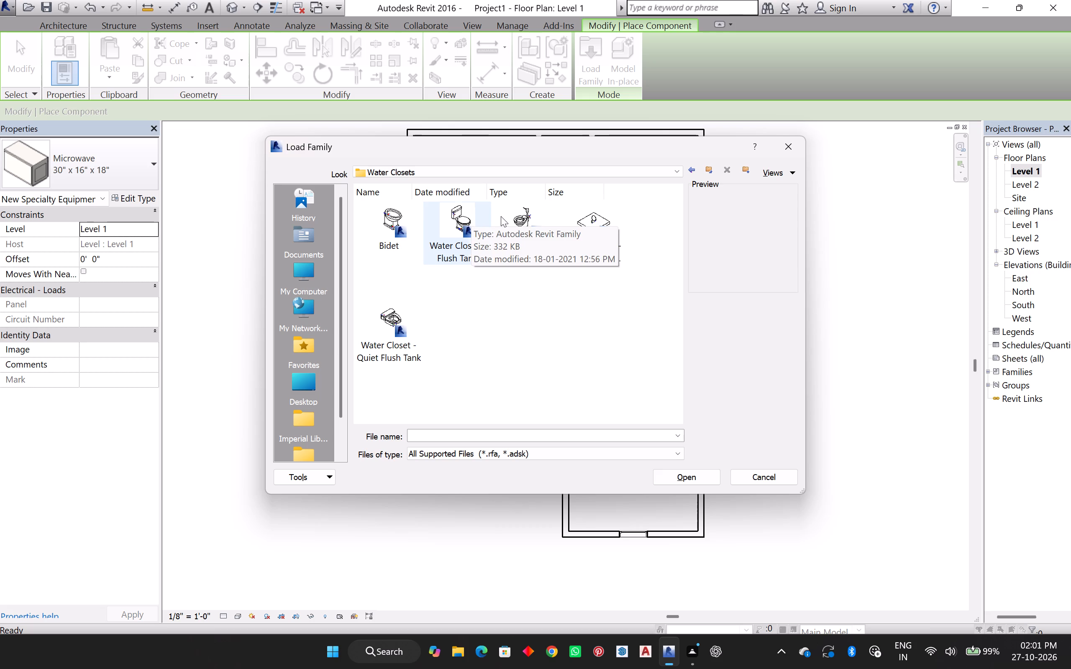
pyautogui.click(528, 215)
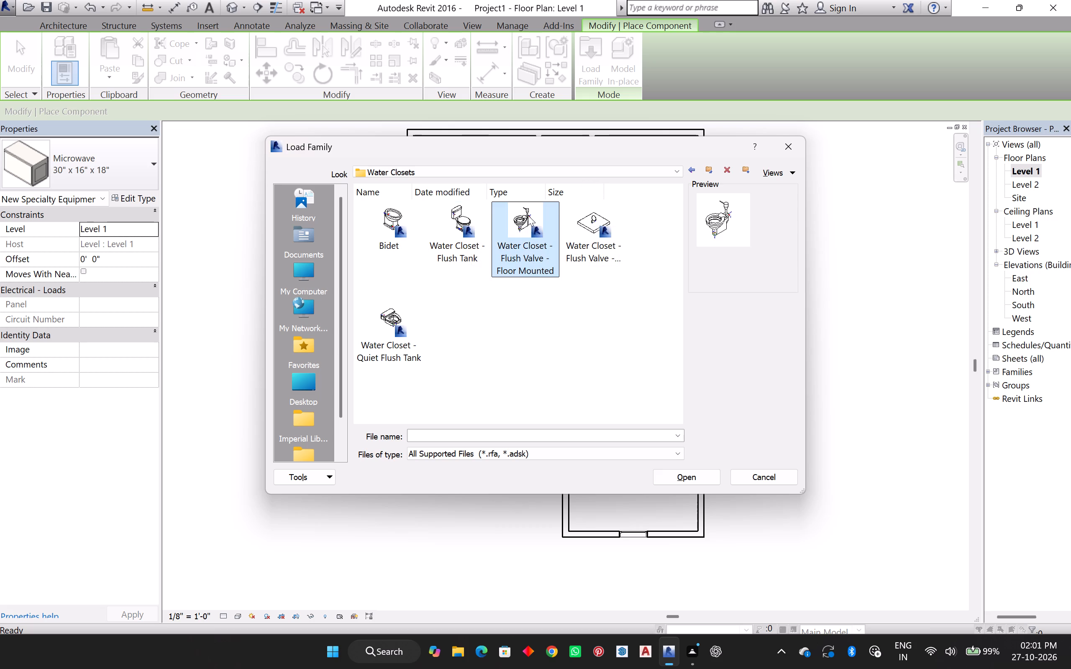
pyautogui.click(471, 228)
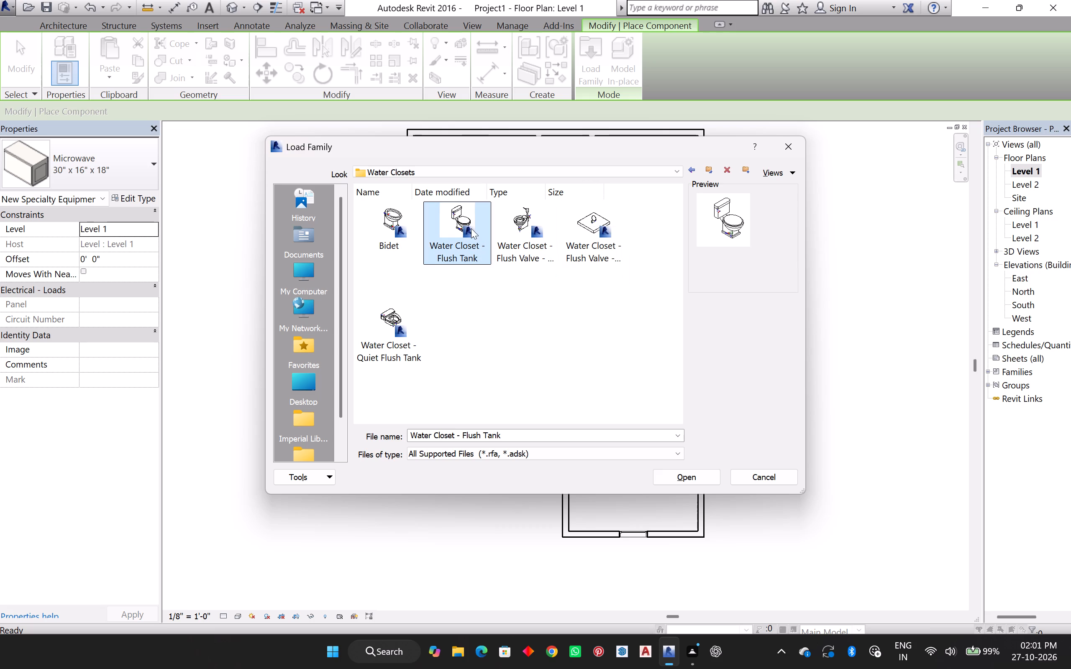
pyautogui.click(712, 473)
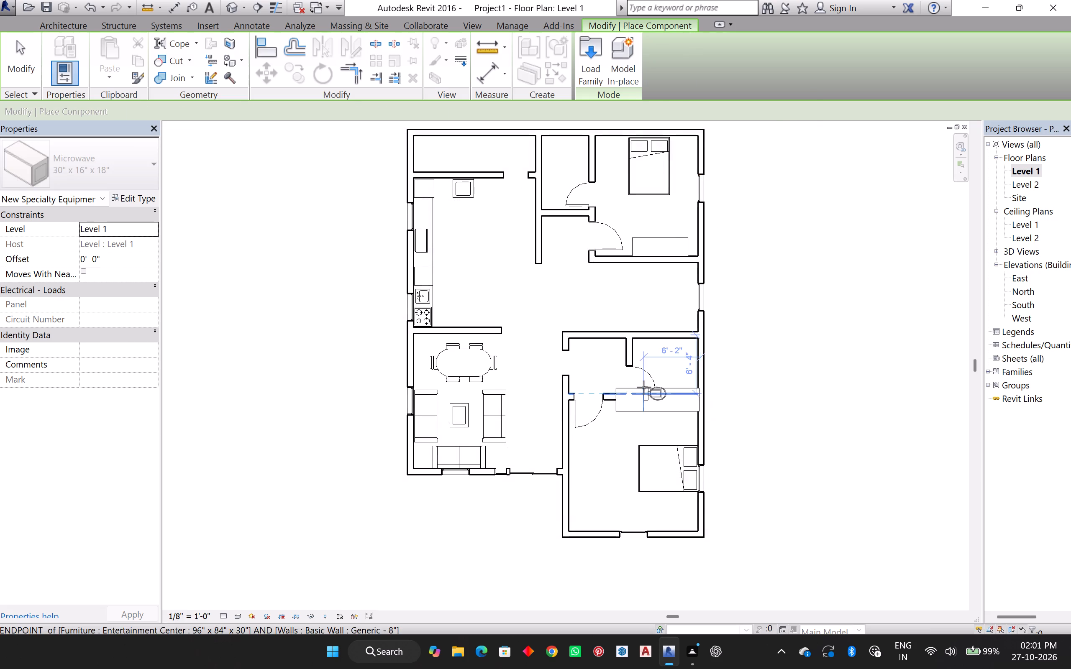
# Place the rotated flush-tank water closet against the east exterior wall of the southern bathroom, about 5'-0" from its south wall.
pyautogui.press('space')
pyautogui.press('space')
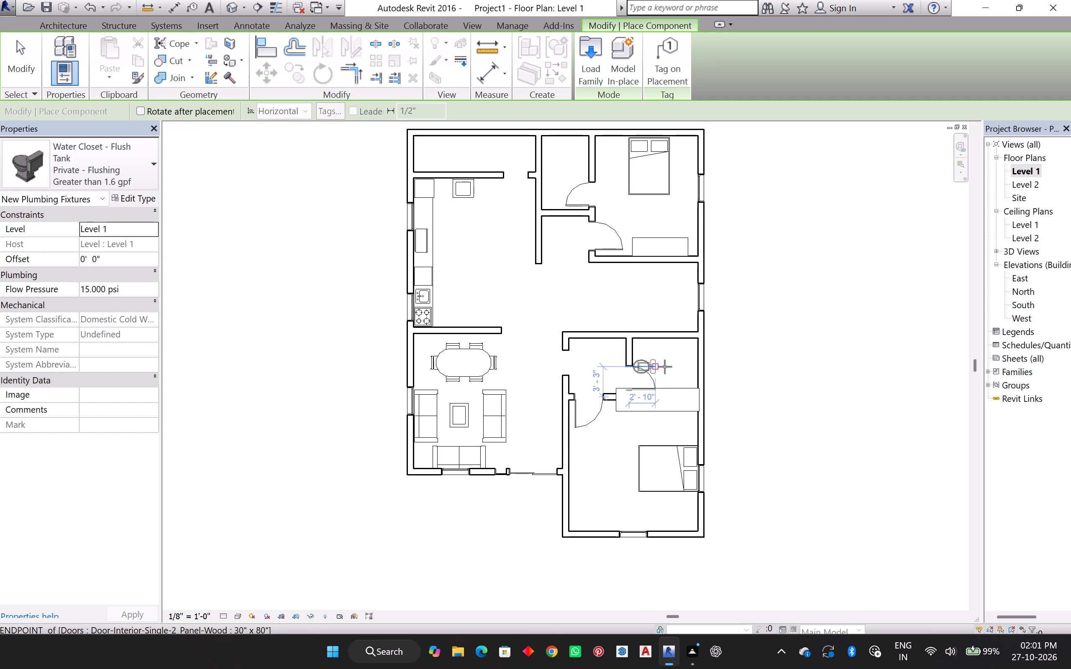
pyautogui.click(692, 351)
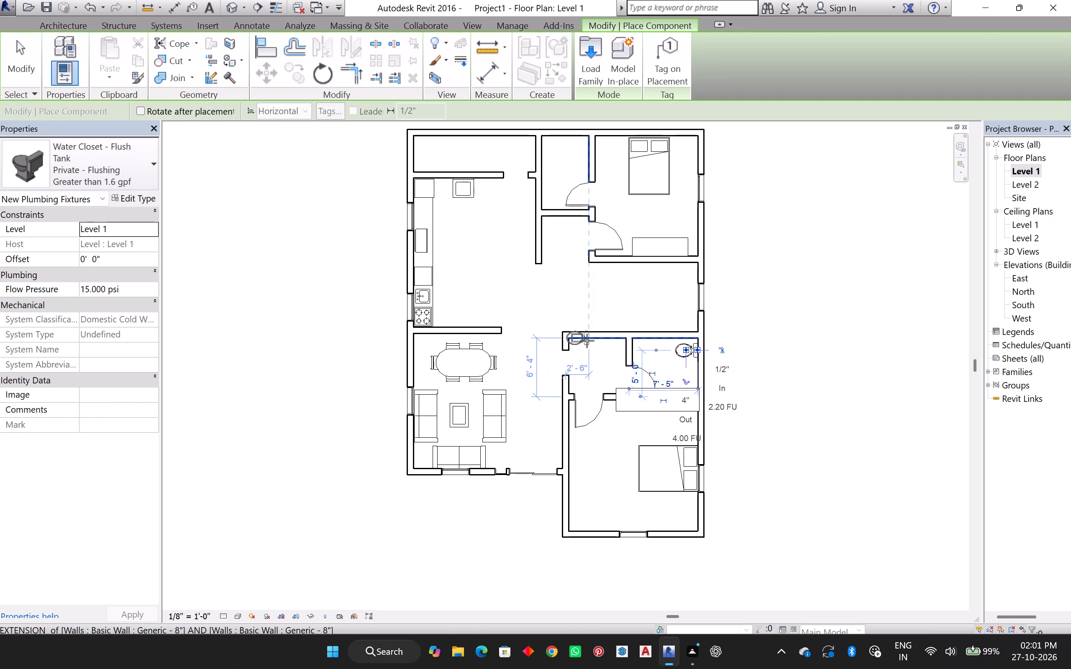
pyautogui.press('Escape')
pyautogui.press('Escape')
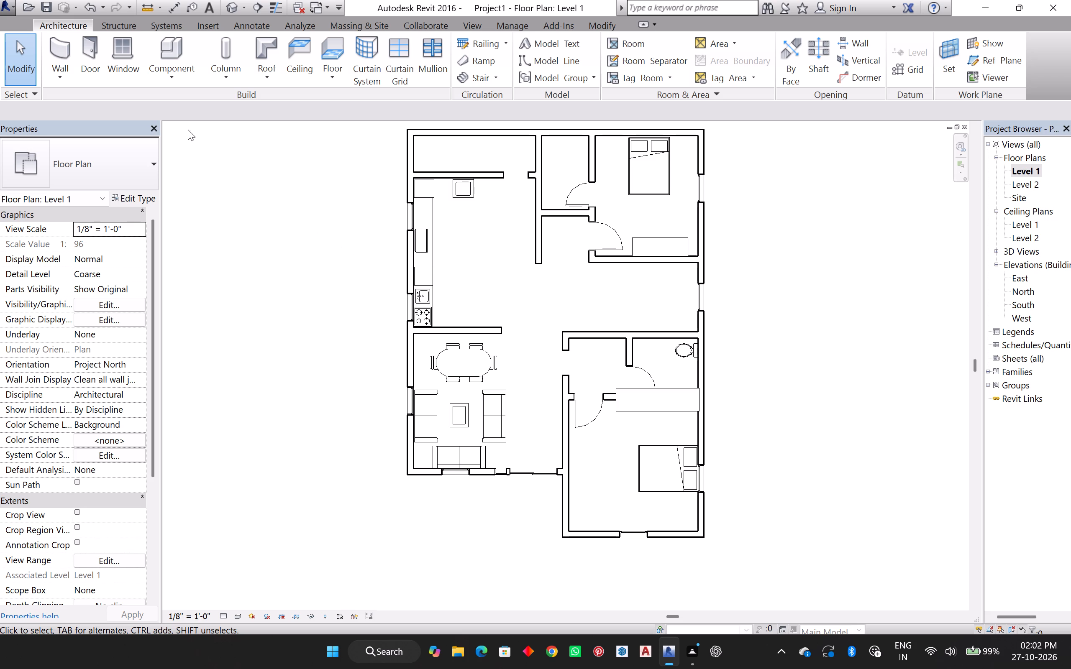
# Load the Shower Stall - Corner family from the Plumbing MEP fixtures, Showers folder.
pyautogui.click(174, 37)
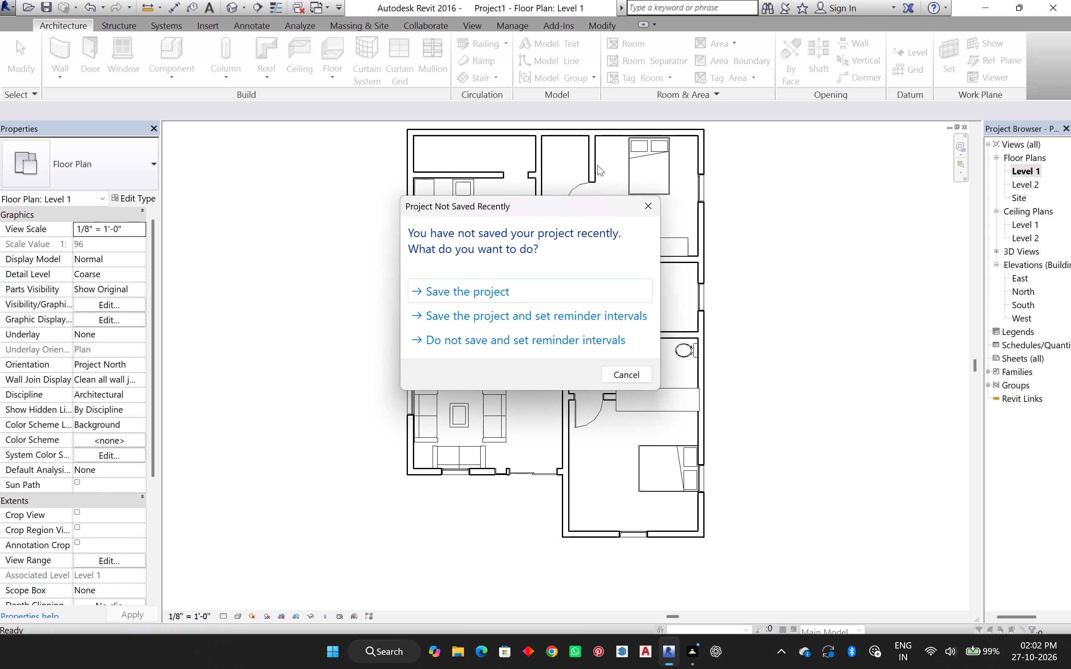
pyautogui.click(646, 207)
pyautogui.click(597, 64)
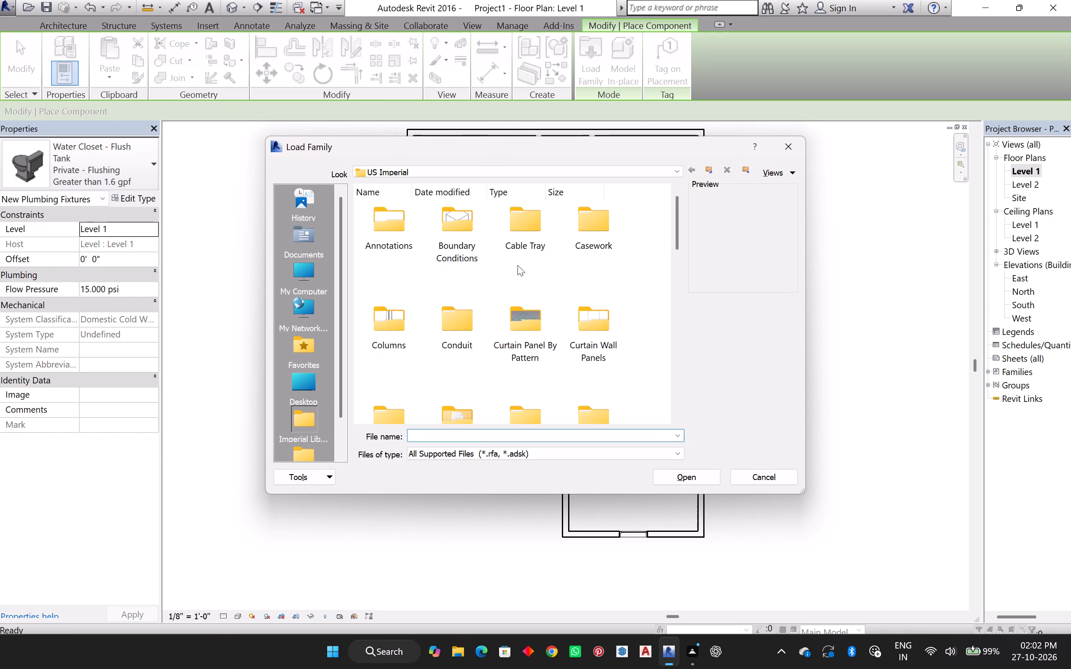
pyautogui.scroll(-3, 565, 293)
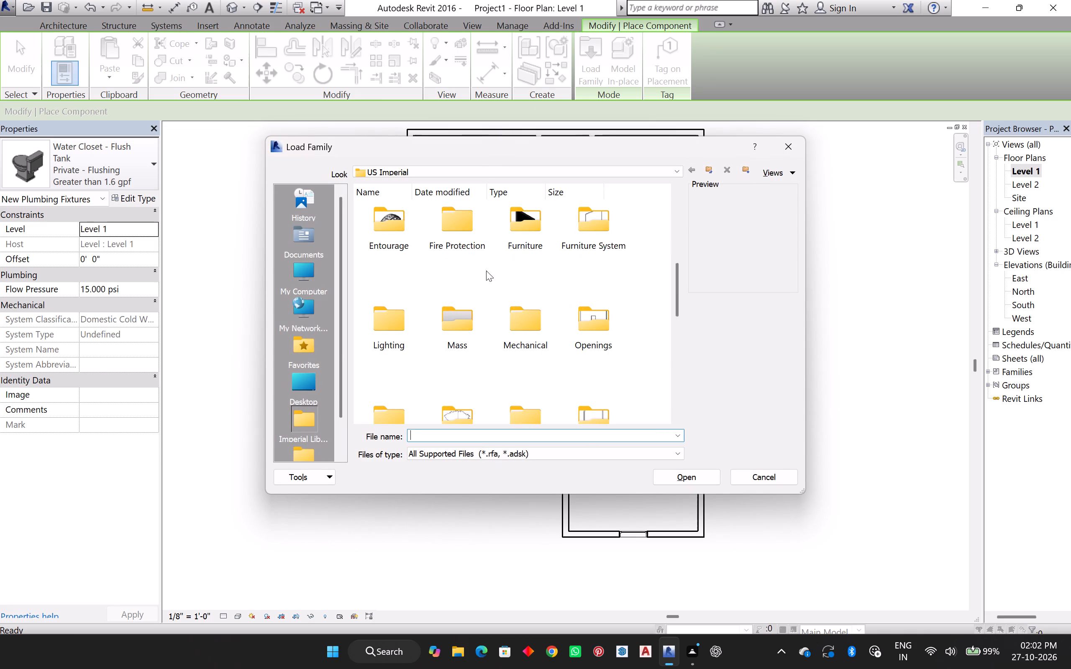
pyautogui.scroll(1, 502, 264)
pyautogui.scroll(-2, 508, 273)
pyautogui.click(541, 321)
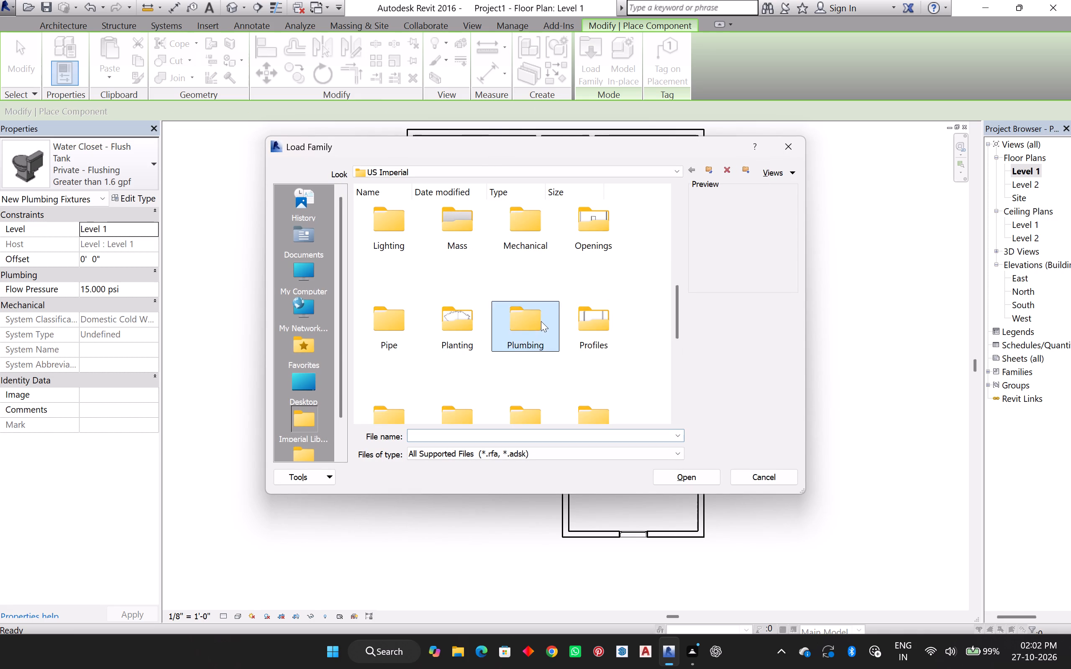
pyautogui.doubleClick(541, 321)
pyautogui.doubleClick(468, 238)
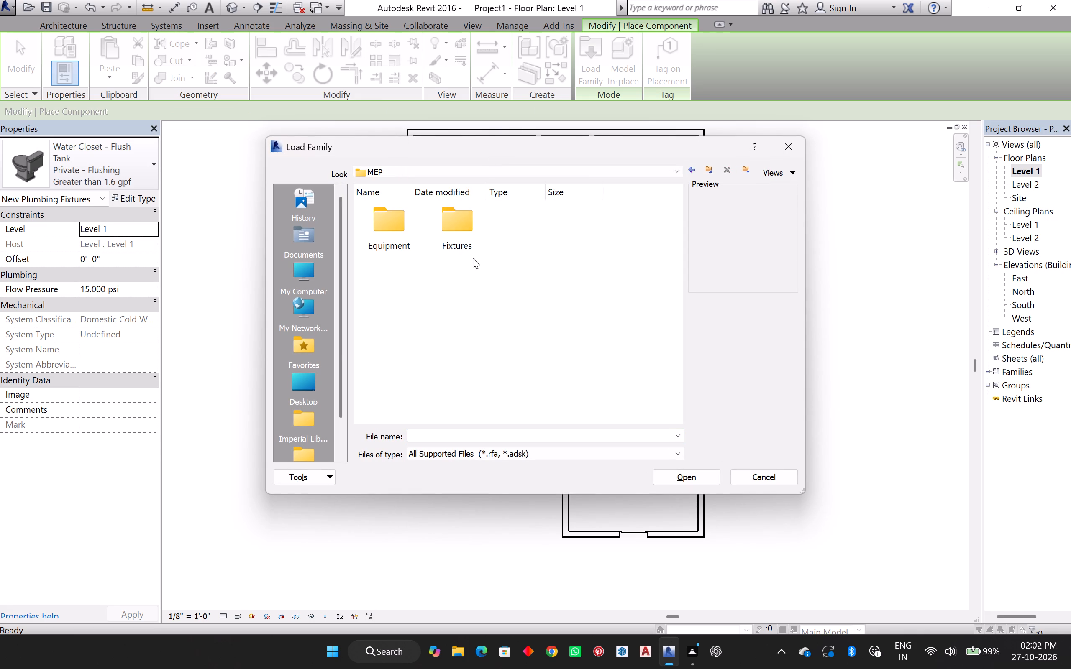
pyautogui.doubleClick(466, 233)
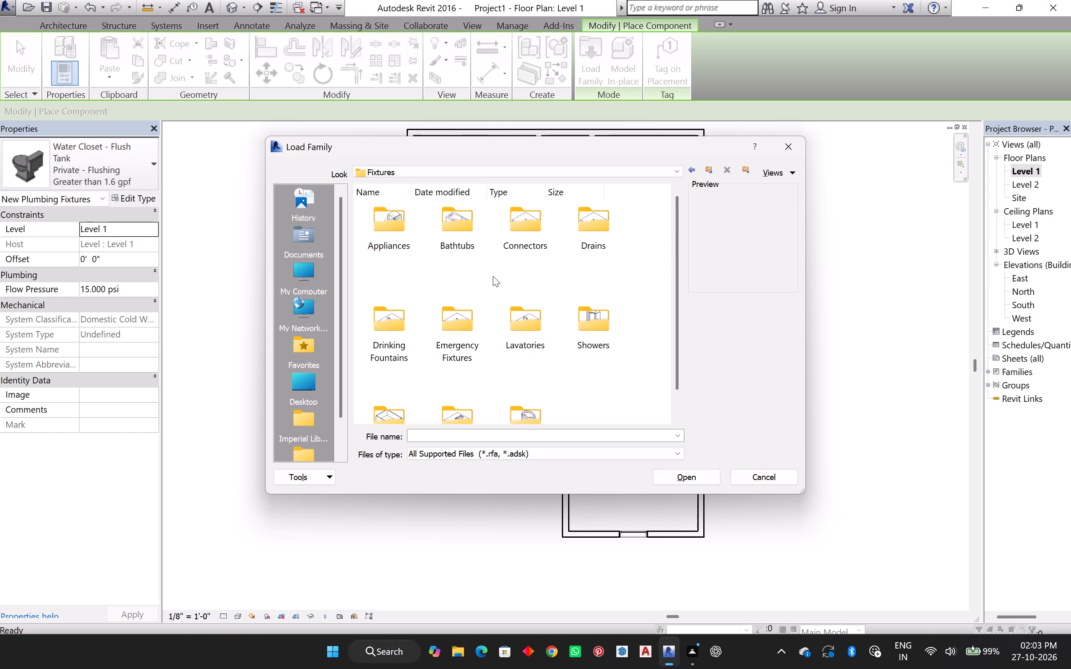
pyautogui.doubleClick(592, 318)
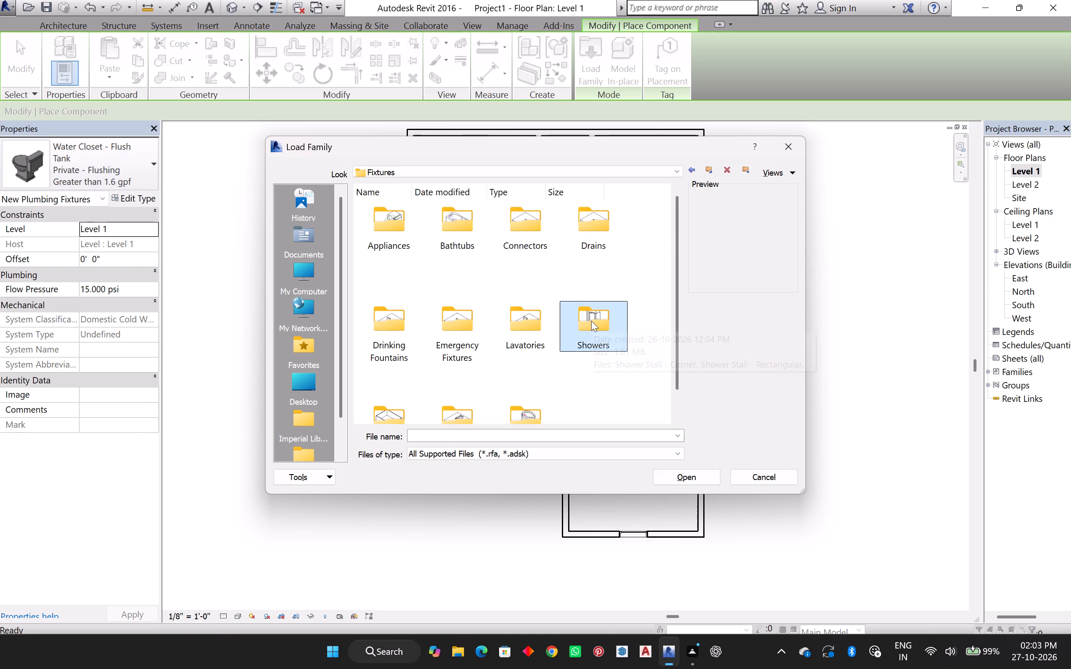
pyautogui.doubleClick(591, 321)
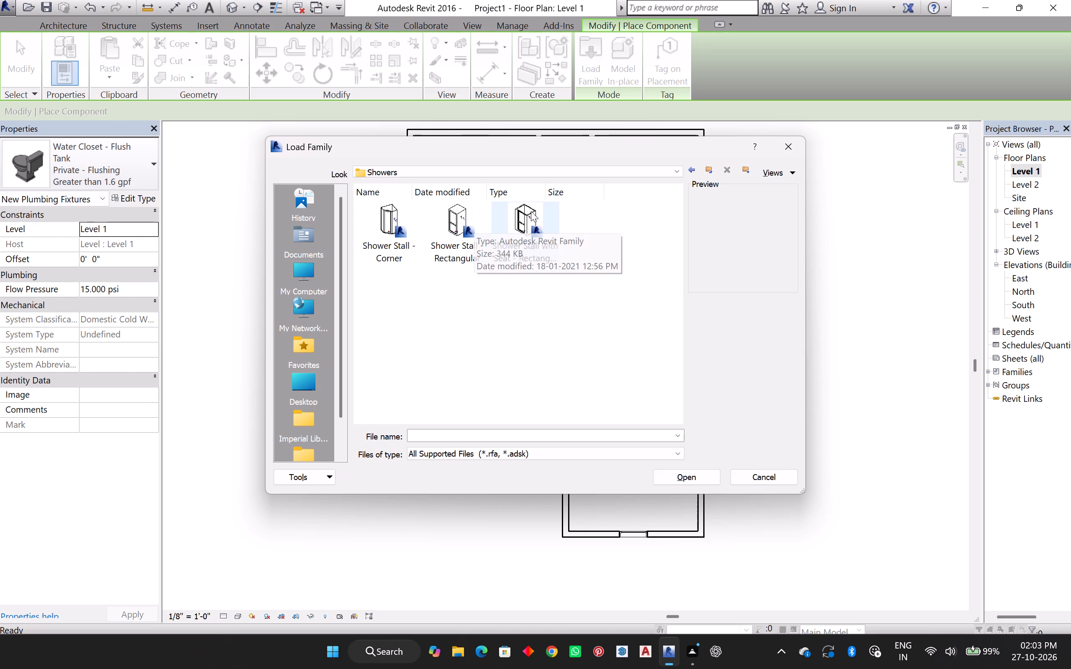
pyautogui.click(397, 214)
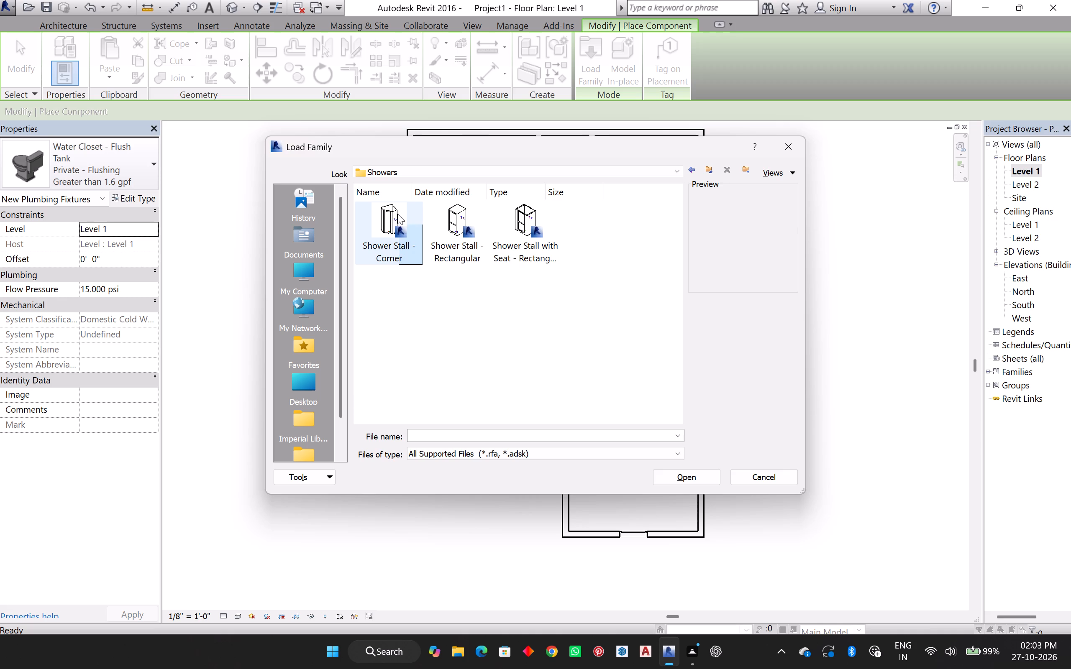
pyautogui.click(707, 475)
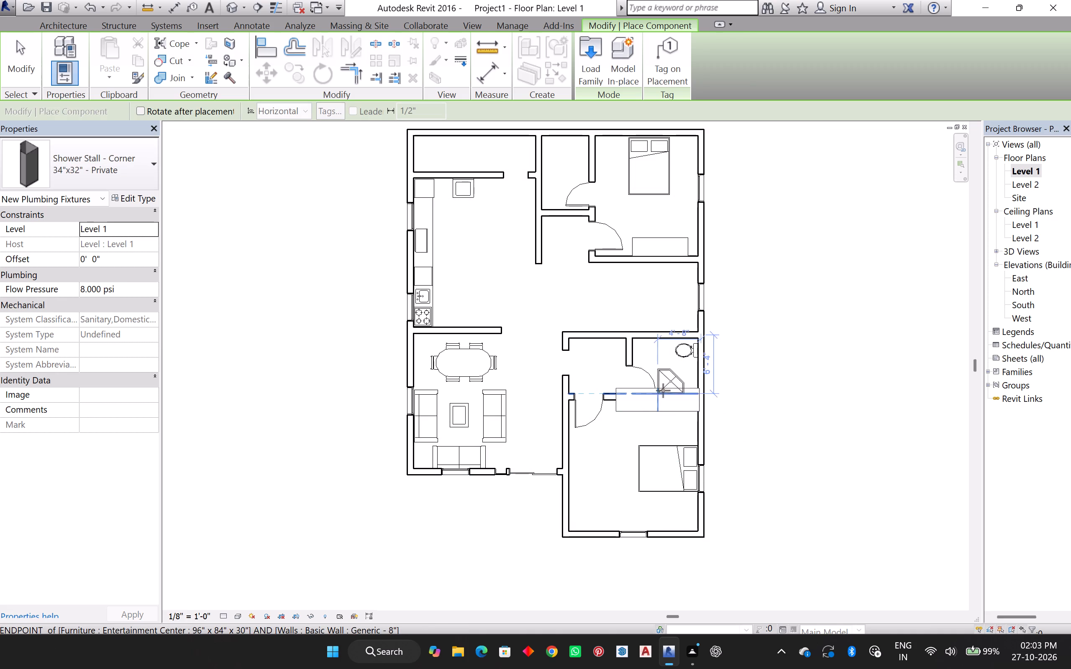
# Place the rotated 34"x32" - Private corner shower stall in the northwest corner of the southern bathroom.
pyautogui.press('space')
pyautogui.press('space')
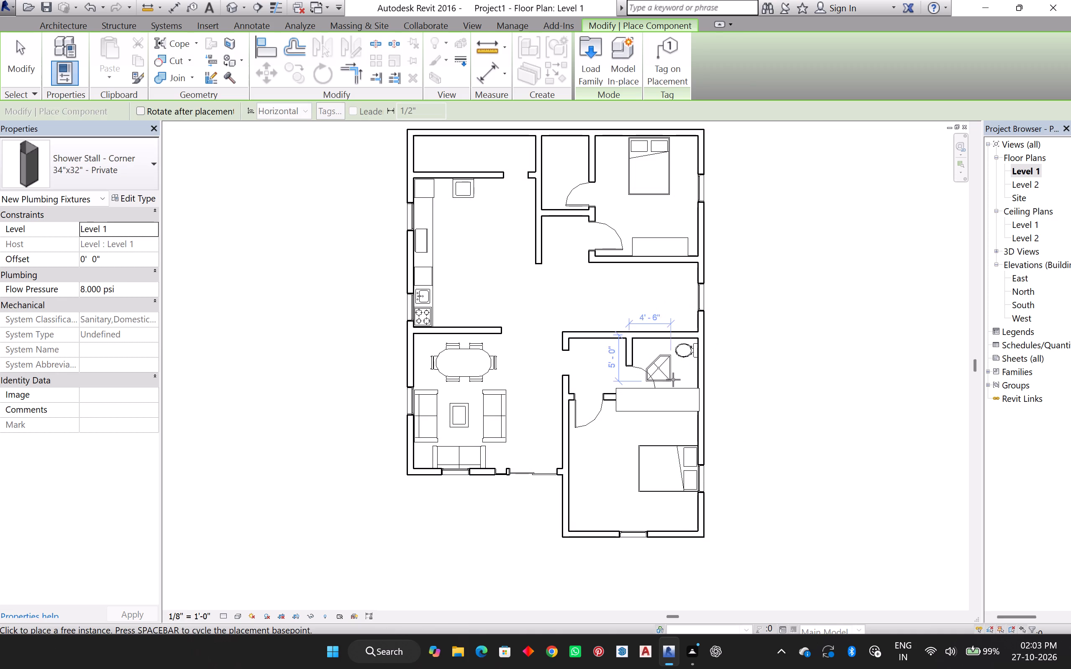
pyautogui.press('space')
pyautogui.press('space')
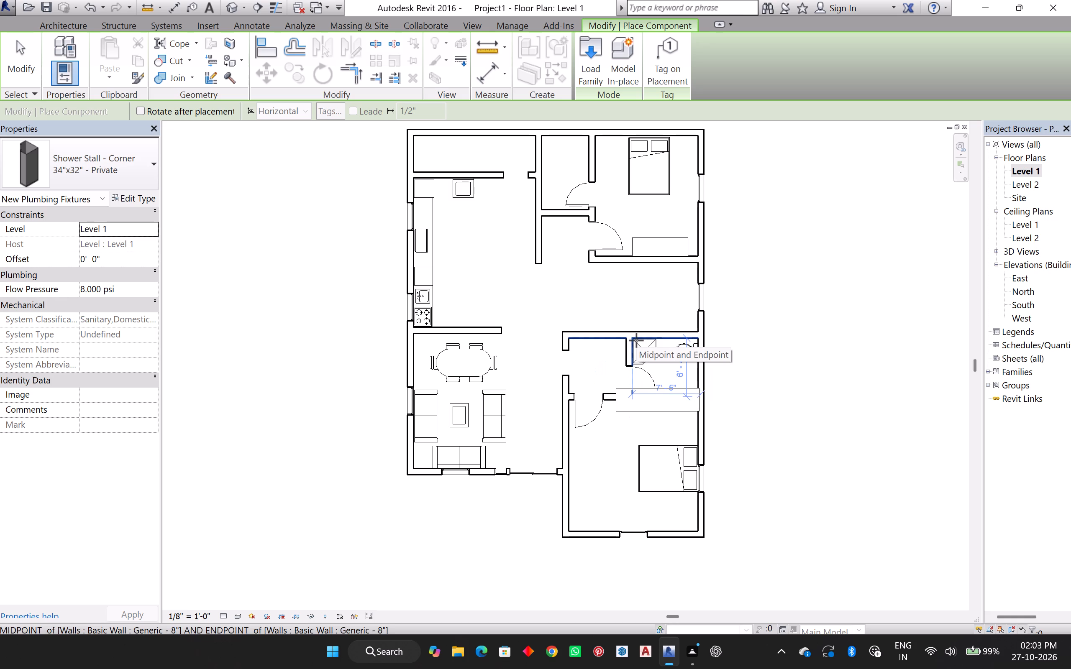
pyautogui.click(636, 340)
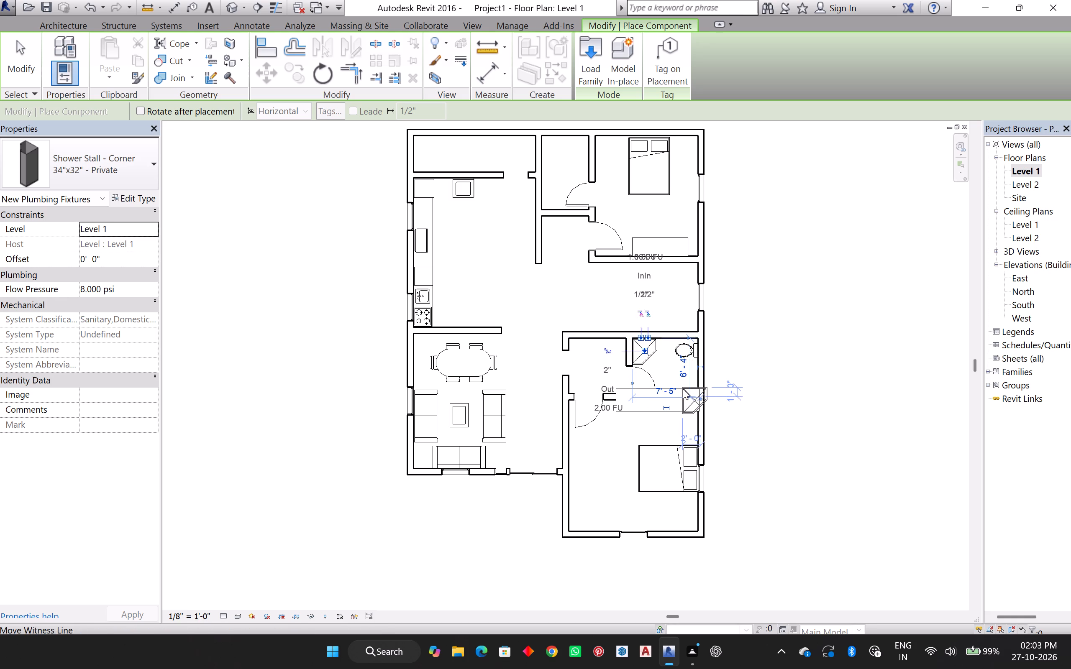
pyautogui.press('Escape')
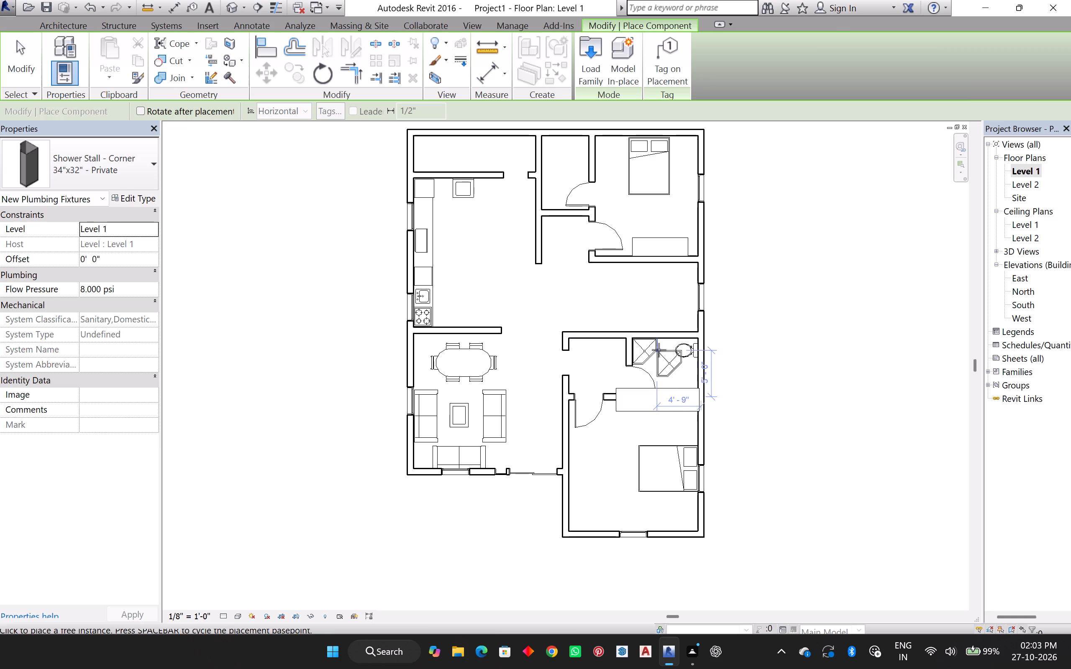
pyautogui.press('Escape')
# Load the Floor Drain - Round family from the Plumbing MEP fixtures, Drains folder.
pyautogui.click(169, 43)
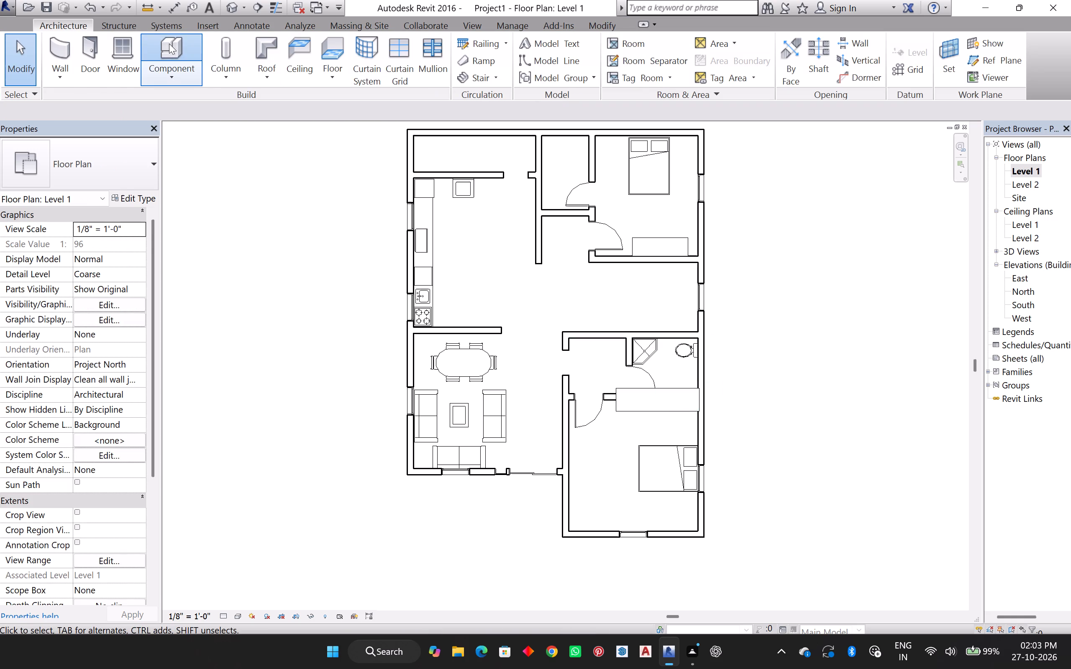
pyautogui.click(593, 61)
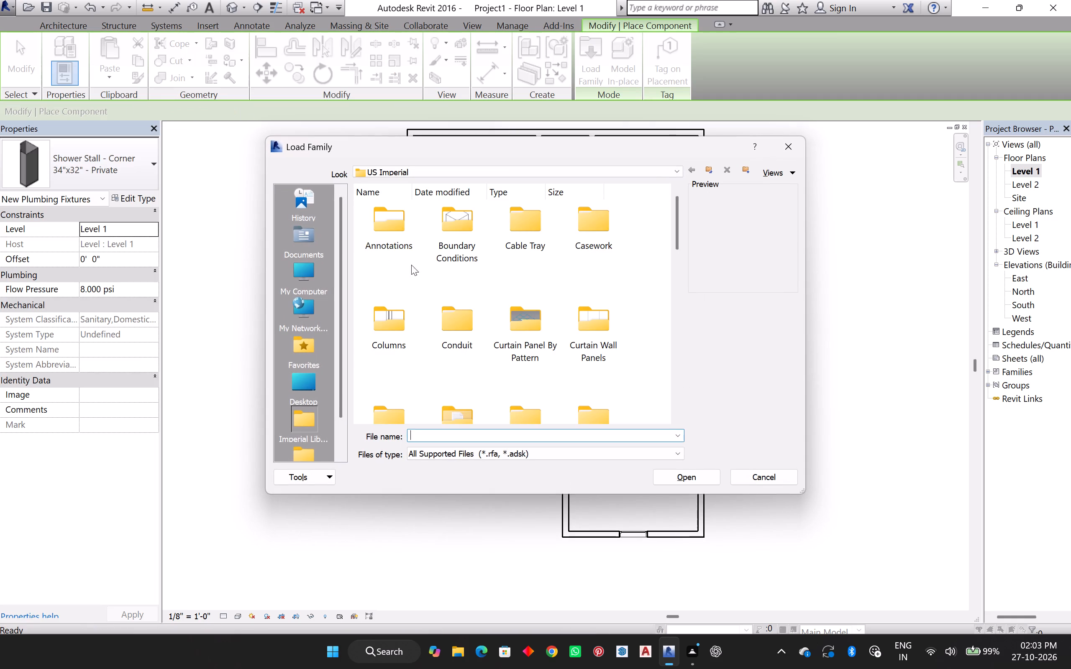
pyautogui.scroll(-6, 497, 340)
pyautogui.scroll(-2, 535, 323)
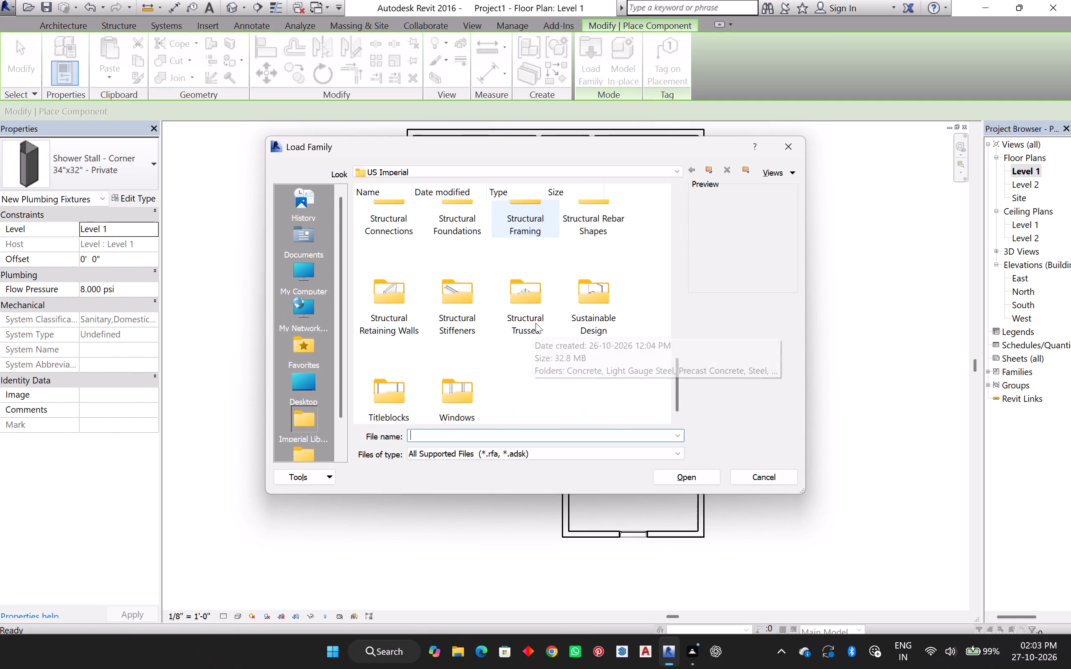
pyautogui.scroll(1, 530, 253)
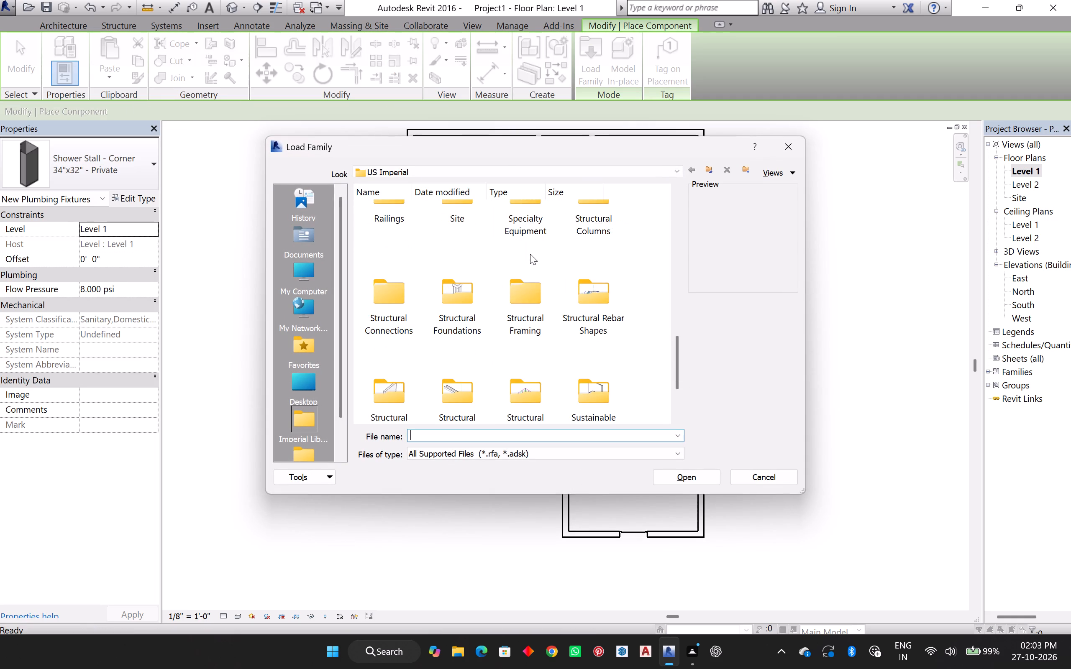
pyautogui.scroll(1, 530, 254)
pyautogui.doubleClick(523, 215)
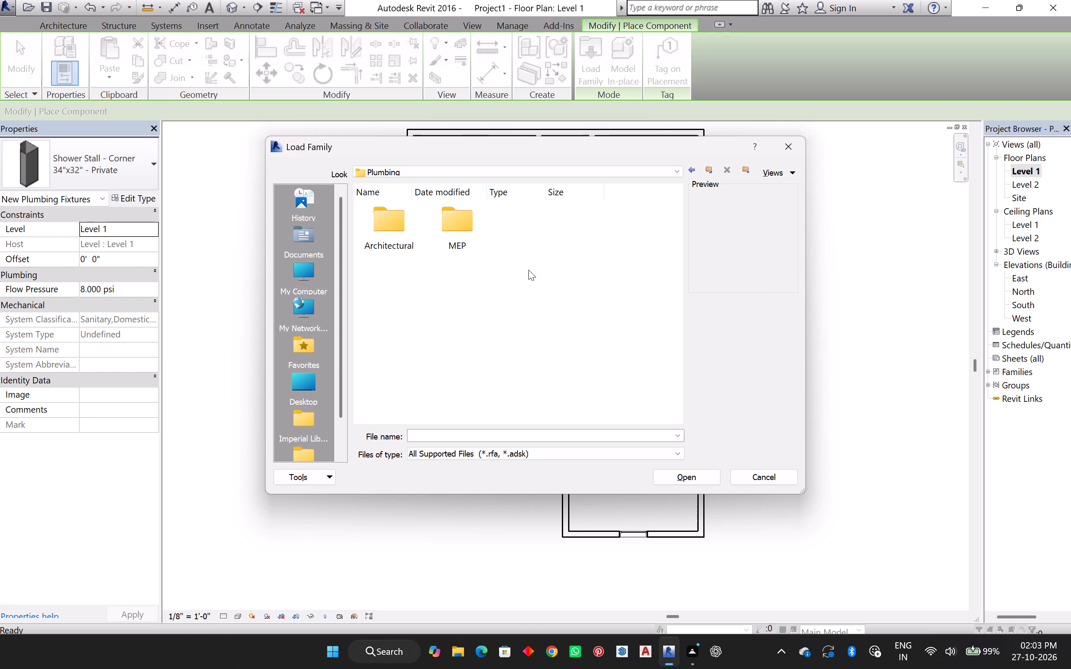
pyautogui.doubleClick(466, 232)
pyautogui.click(472, 236)
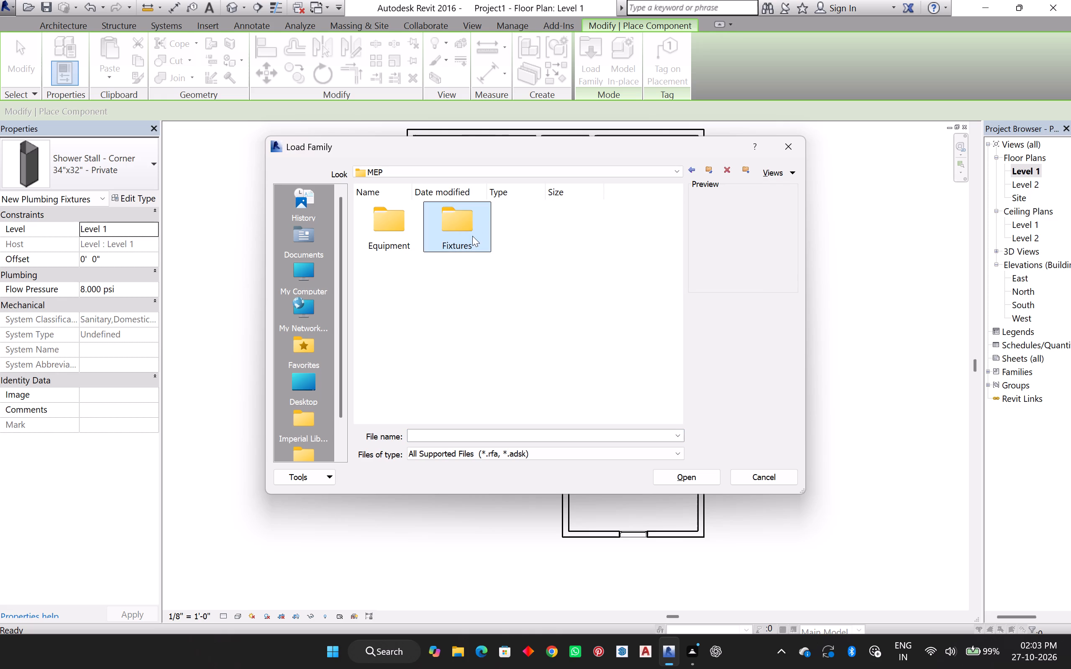
pyautogui.doubleClick(472, 236)
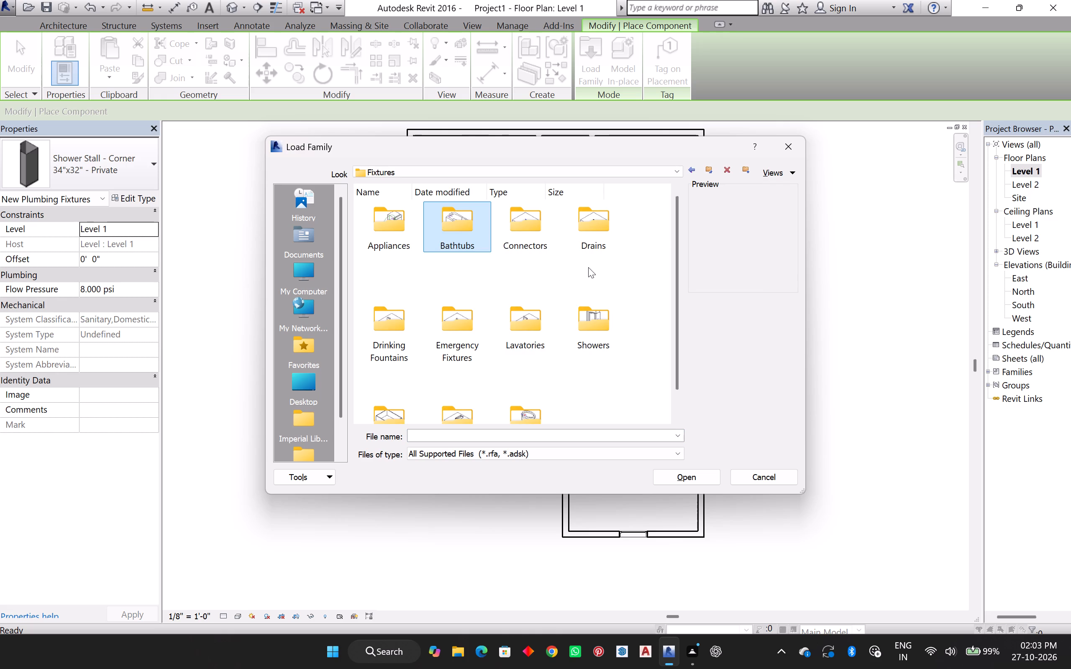
pyautogui.click(594, 229)
pyautogui.doubleClick(594, 229)
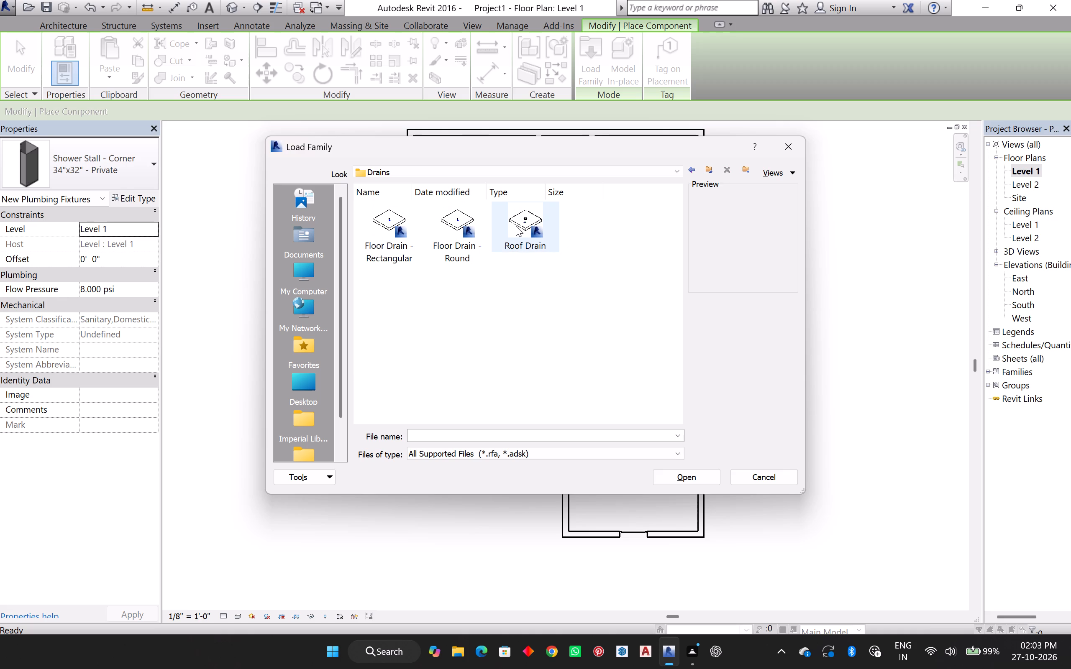
pyautogui.click(462, 230)
pyautogui.click(682, 481)
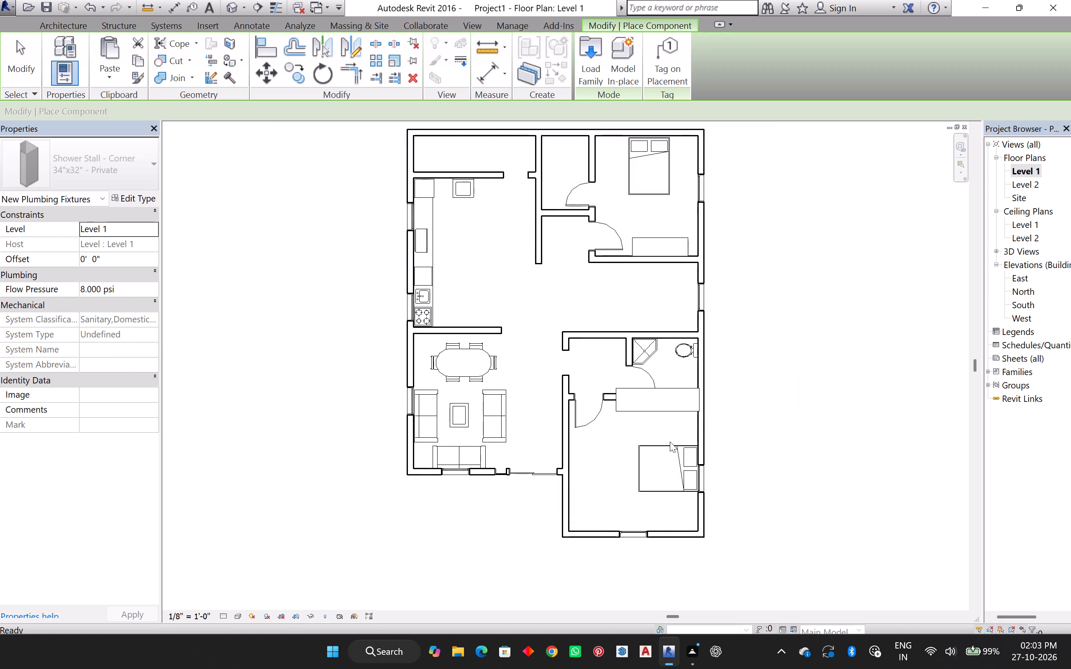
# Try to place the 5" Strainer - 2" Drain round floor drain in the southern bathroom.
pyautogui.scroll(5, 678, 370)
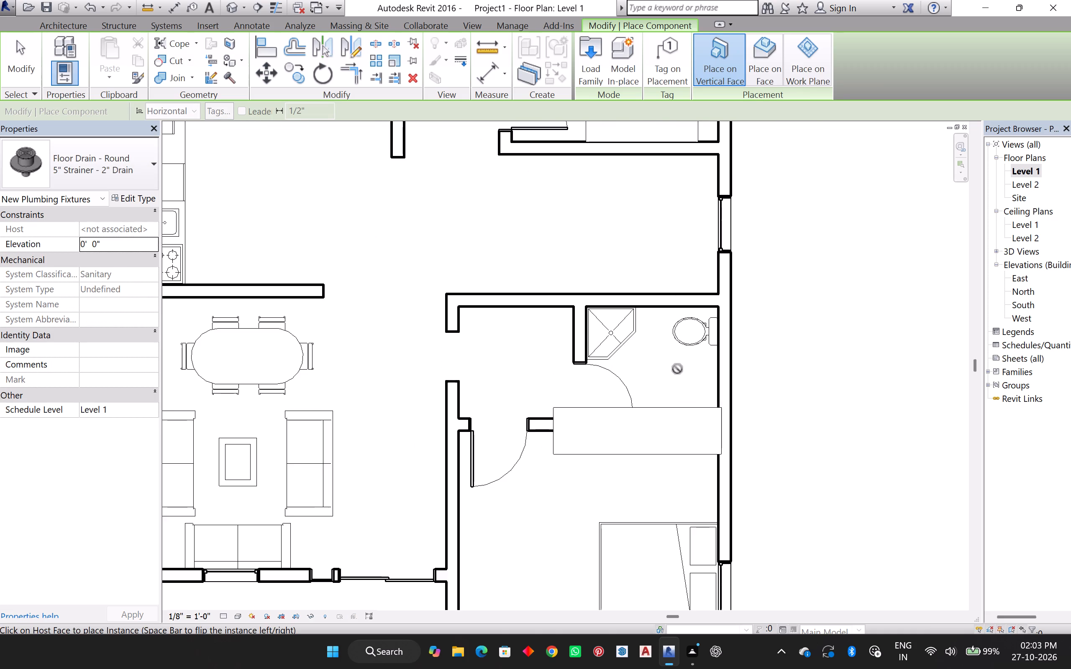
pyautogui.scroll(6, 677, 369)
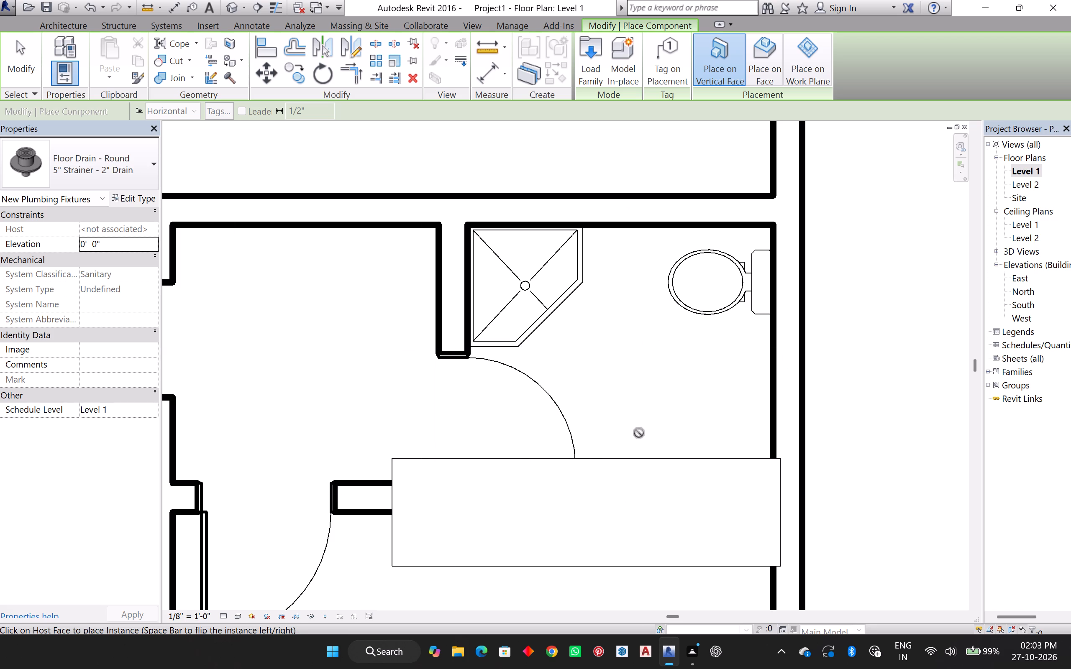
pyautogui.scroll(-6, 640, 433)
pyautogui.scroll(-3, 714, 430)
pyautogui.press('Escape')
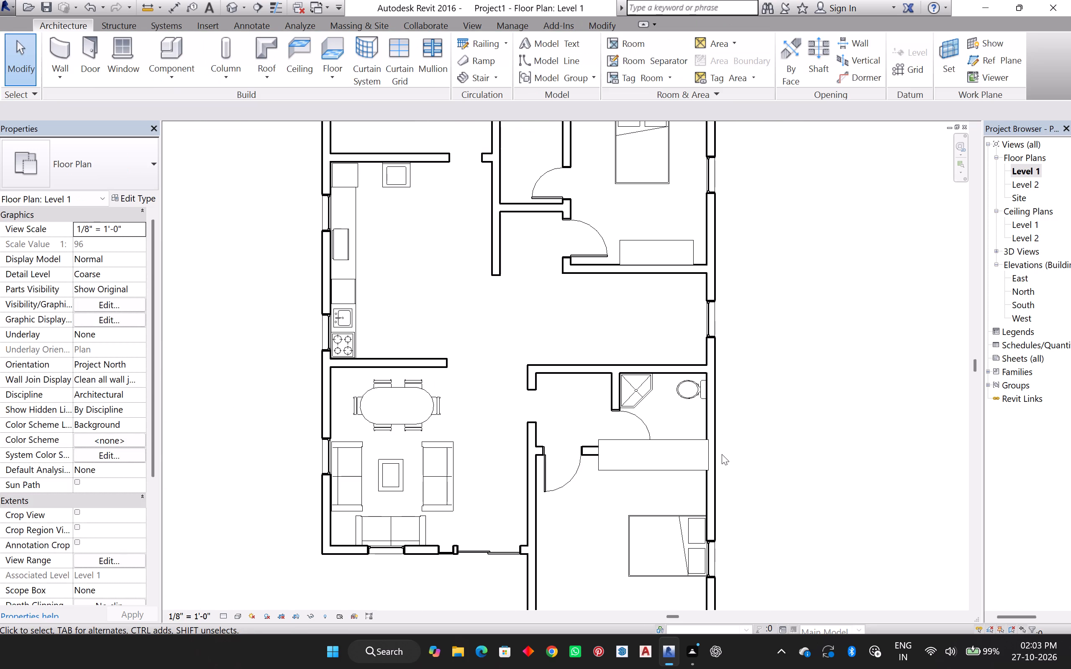
# Move the 96" x 84" x 30" entertainment center off the southern bathroom's wall into the north end of the bedroom below it.
pyautogui.moveTo(656, 454); pyautogui.dragTo(649, 479)
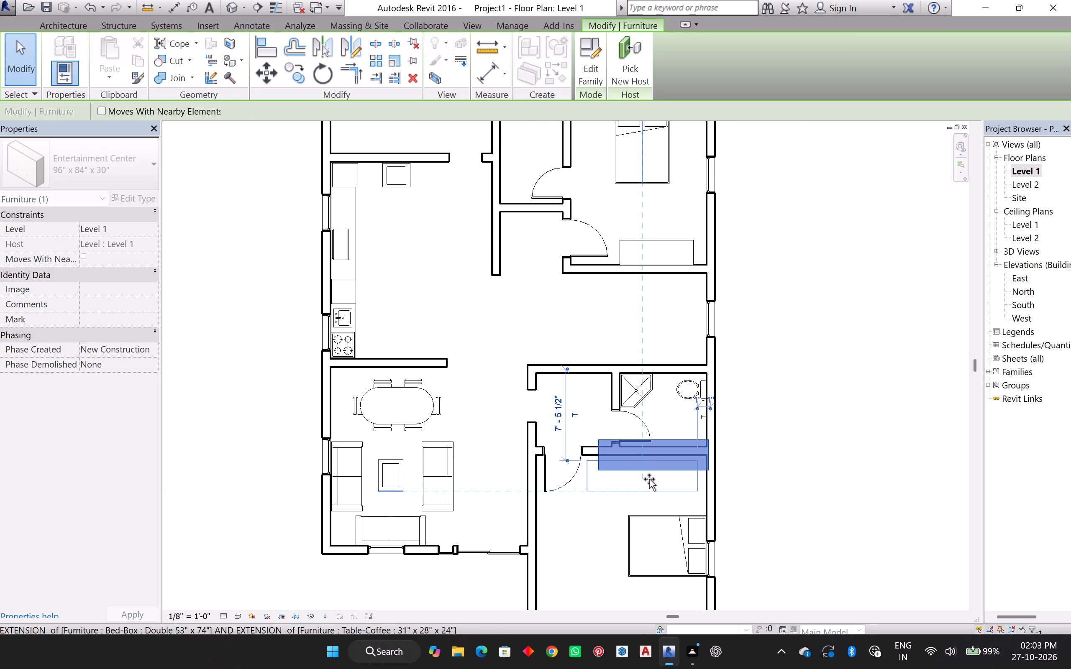
pyautogui.moveTo(649, 479); pyautogui.dragTo(658, 465)
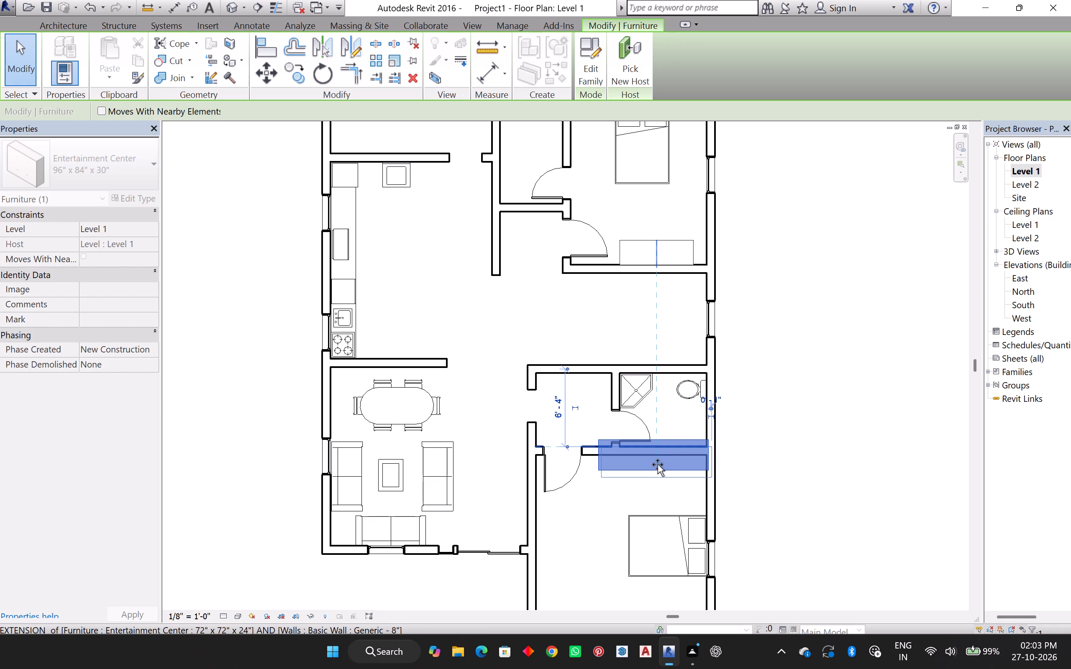
pyautogui.moveTo(658, 465); pyautogui.dragTo(648, 474)
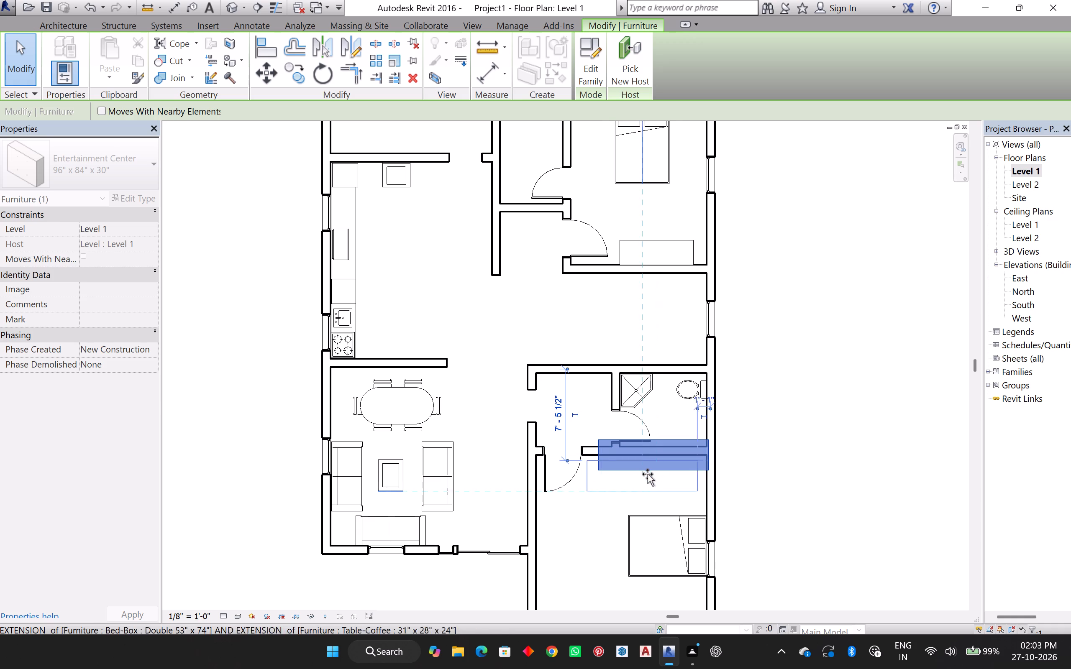
pyautogui.moveTo(648, 474); pyautogui.dragTo(650, 471)
pyautogui.moveTo(669, 476); pyautogui.dragTo(675, 471)
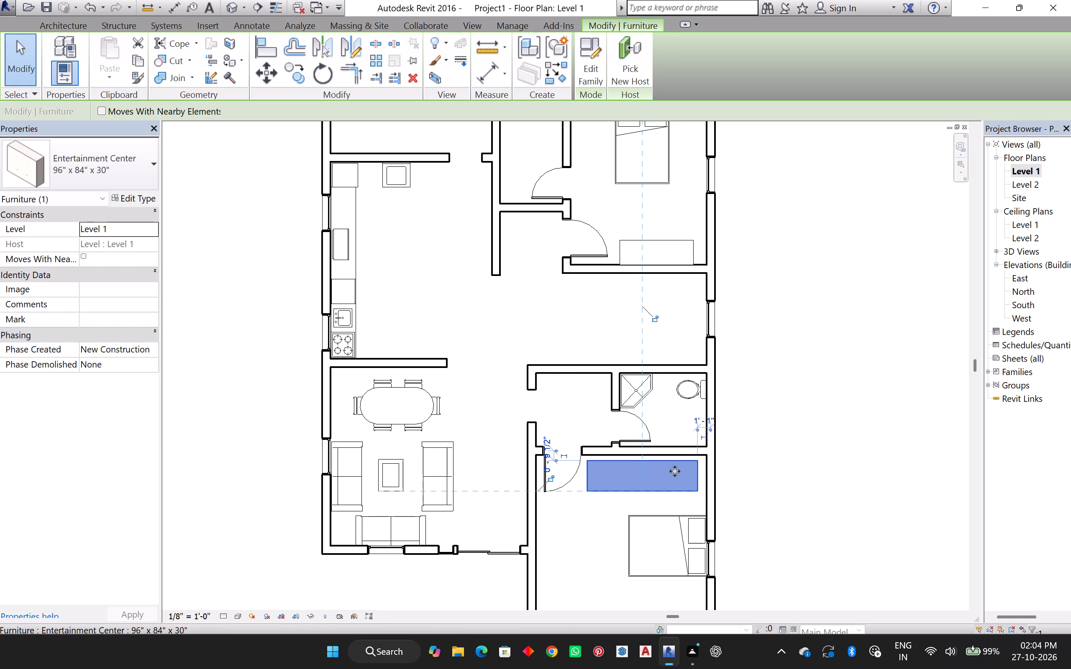
pyautogui.moveTo(675, 471); pyautogui.dragTo(681, 469)
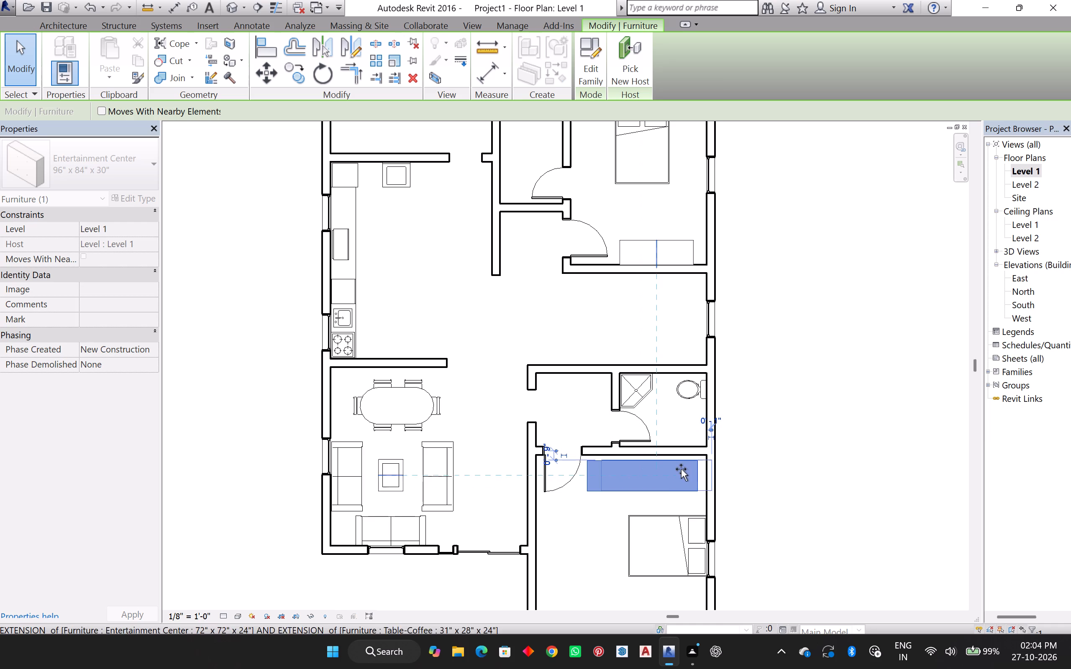
pyautogui.moveTo(681, 469); pyautogui.dragTo(677, 474)
pyautogui.moveTo(679, 474); pyautogui.dragTo(679, 462)
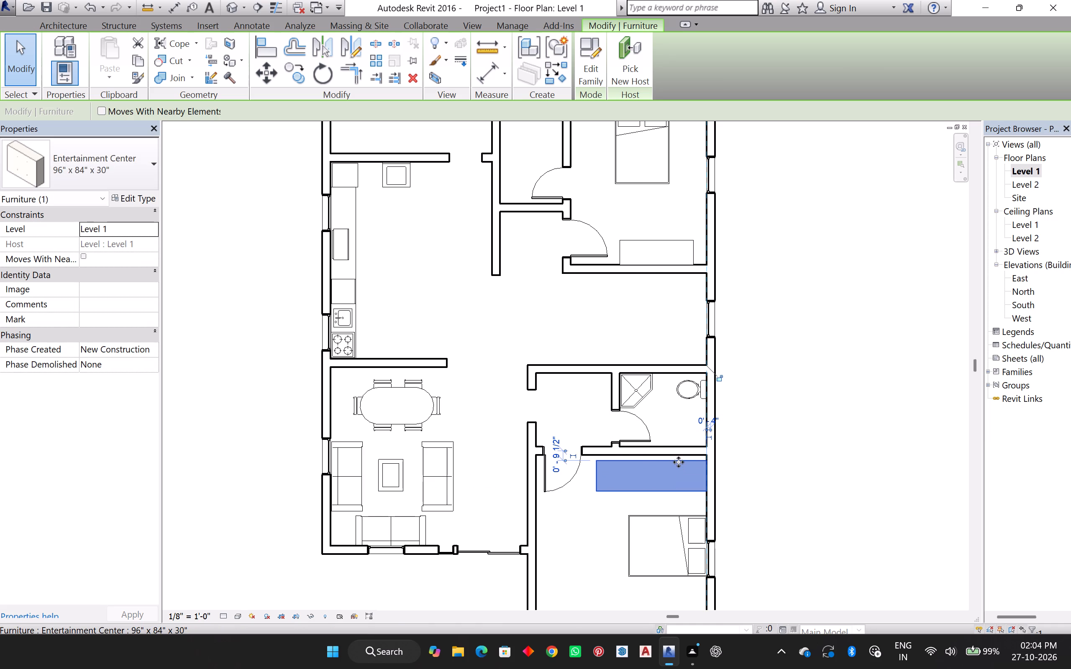
pyautogui.moveTo(679, 462); pyautogui.dragTo(683, 459)
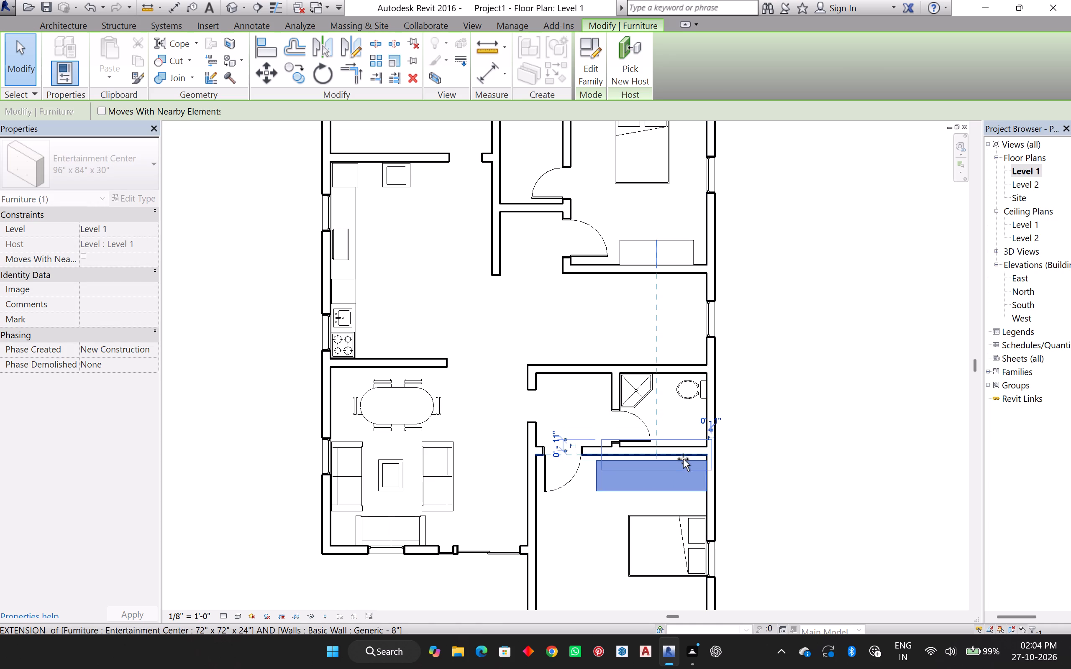
pyautogui.moveTo(683, 459); pyautogui.dragTo(674, 471)
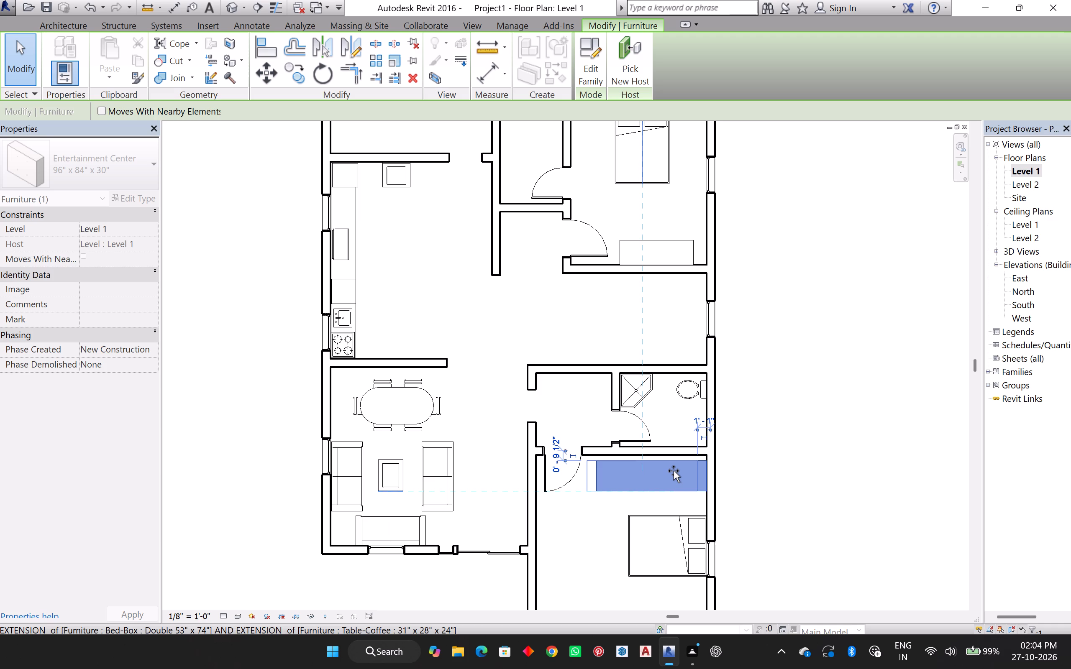
pyautogui.moveTo(674, 471); pyautogui.dragTo(681, 470)
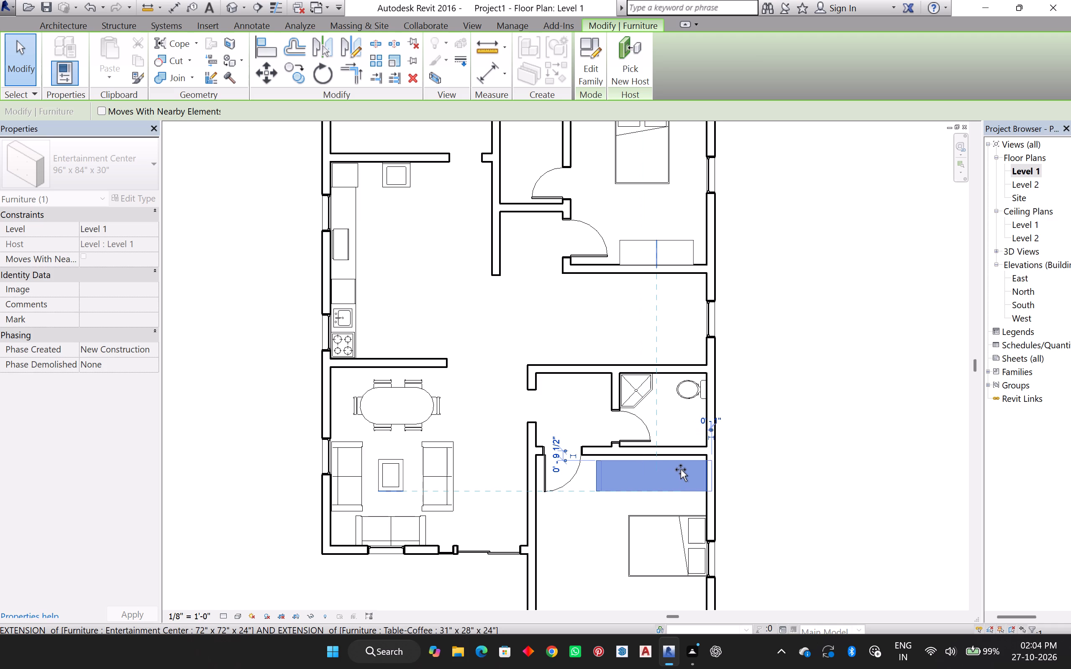
pyautogui.moveTo(681, 470); pyautogui.dragTo(676, 465)
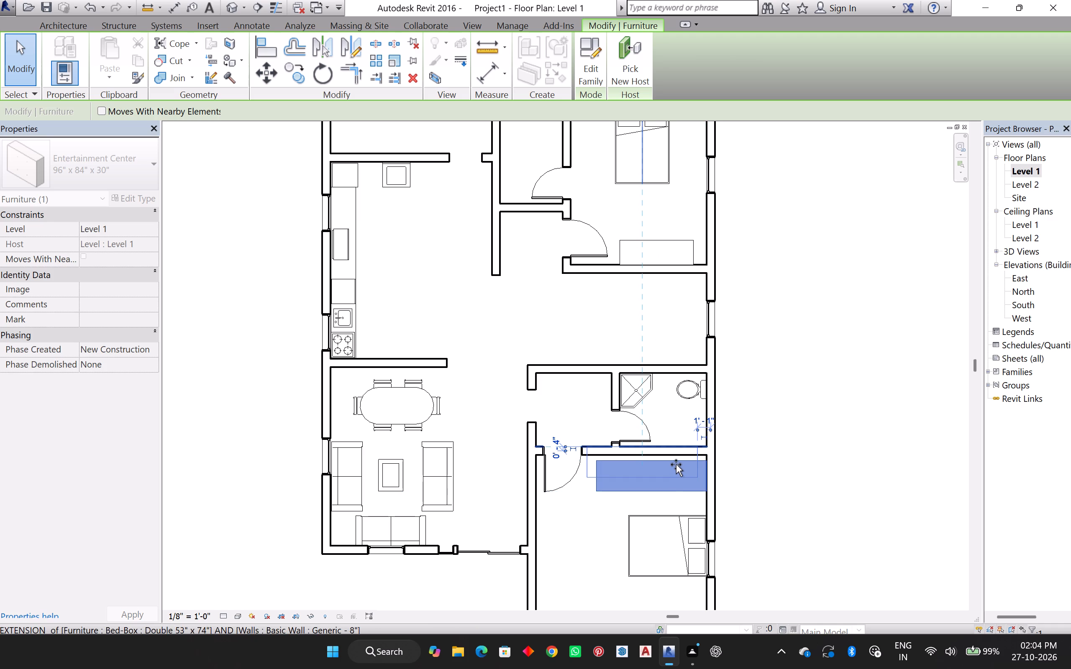
pyautogui.moveTo(676, 465); pyautogui.dragTo(674, 466)
pyautogui.moveTo(674, 466); pyautogui.dragTo(703, 458)
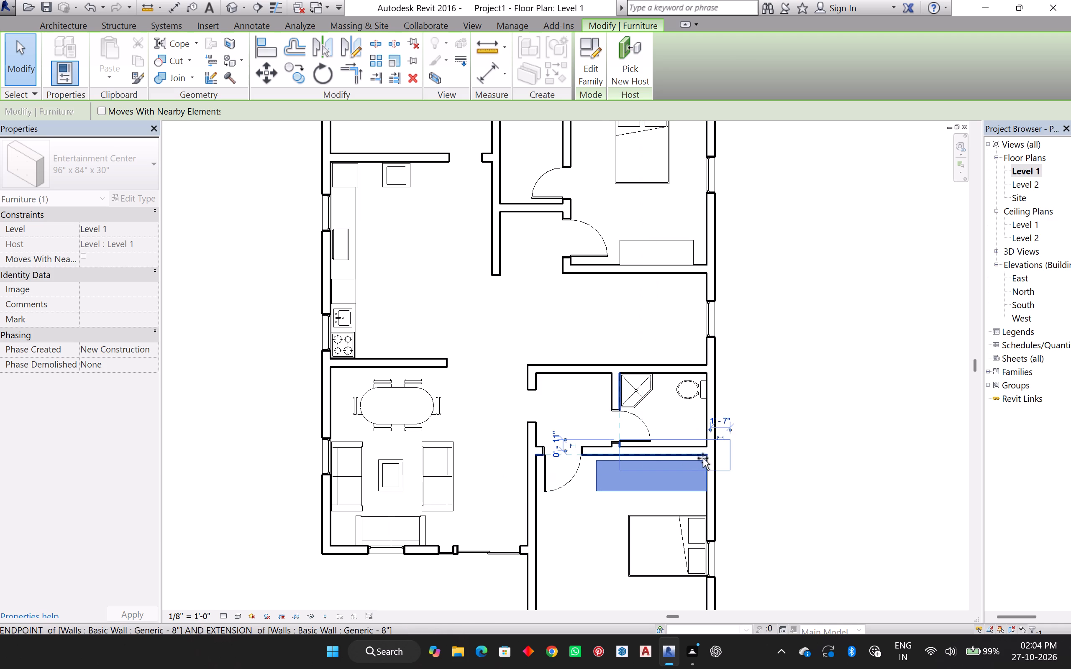
pyautogui.moveTo(703, 458); pyautogui.dragTo(672, 472)
# Align the 96" x 84" x 30" entertainment center flush with the inner wall faces at the southern bedroom's northeast corner.
pyautogui.scroll(2, 689, 460)
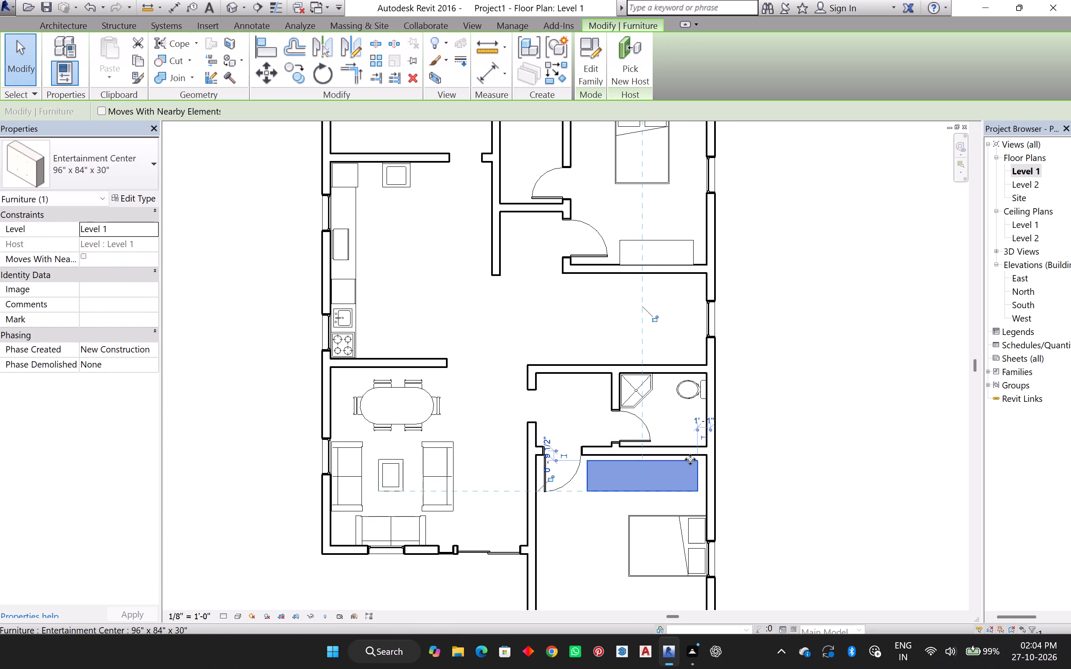
pyautogui.scroll(4, 690, 460)
pyautogui.scroll(-1, 690, 462)
pyautogui.scroll(2, 690, 462)
pyautogui.scroll(-1, 690, 462)
pyautogui.scroll(12, 690, 462)
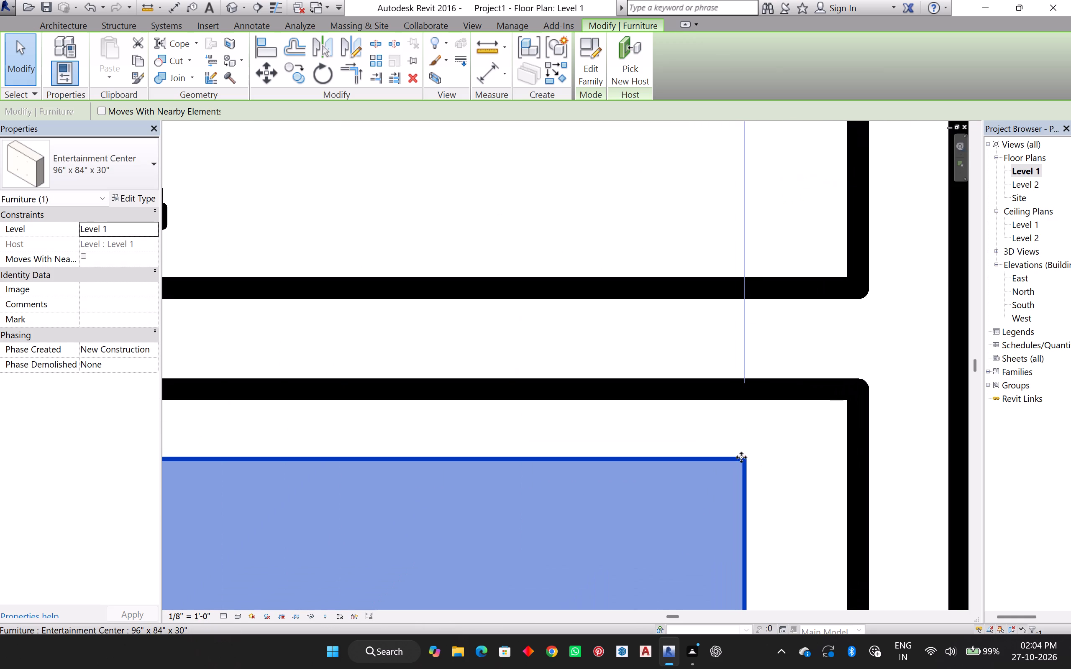
pyautogui.moveTo(743, 460); pyautogui.dragTo(799, 427)
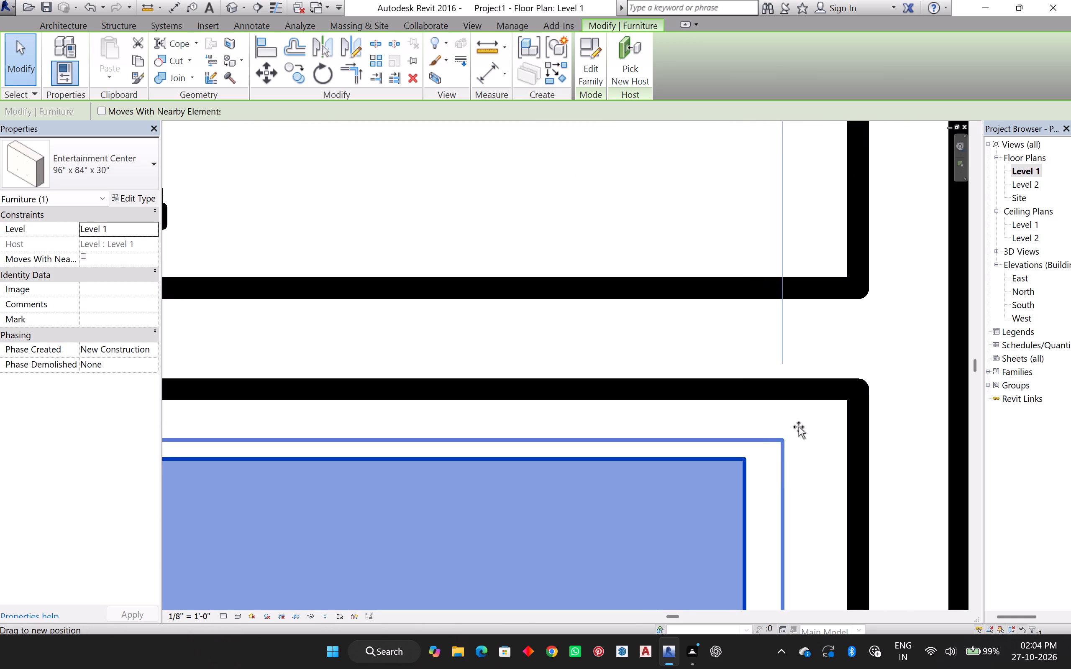
pyautogui.moveTo(799, 427); pyautogui.dragTo(848, 400)
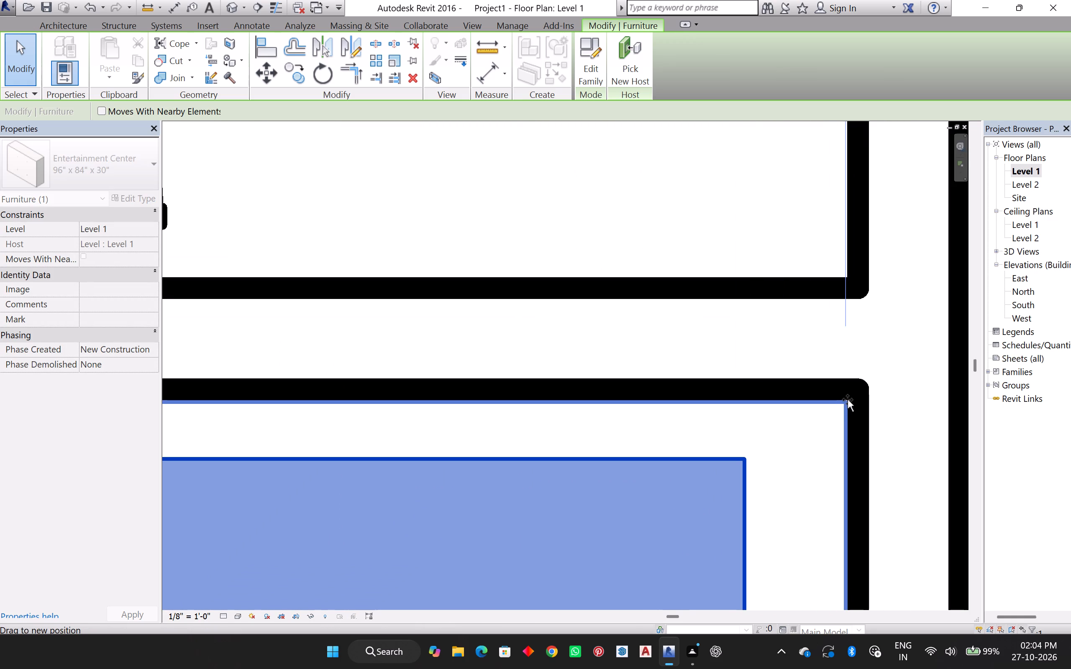
pyautogui.moveTo(848, 400); pyautogui.dragTo(848, 401)
pyautogui.scroll(-12, 778, 445)
pyautogui.press('Escape')
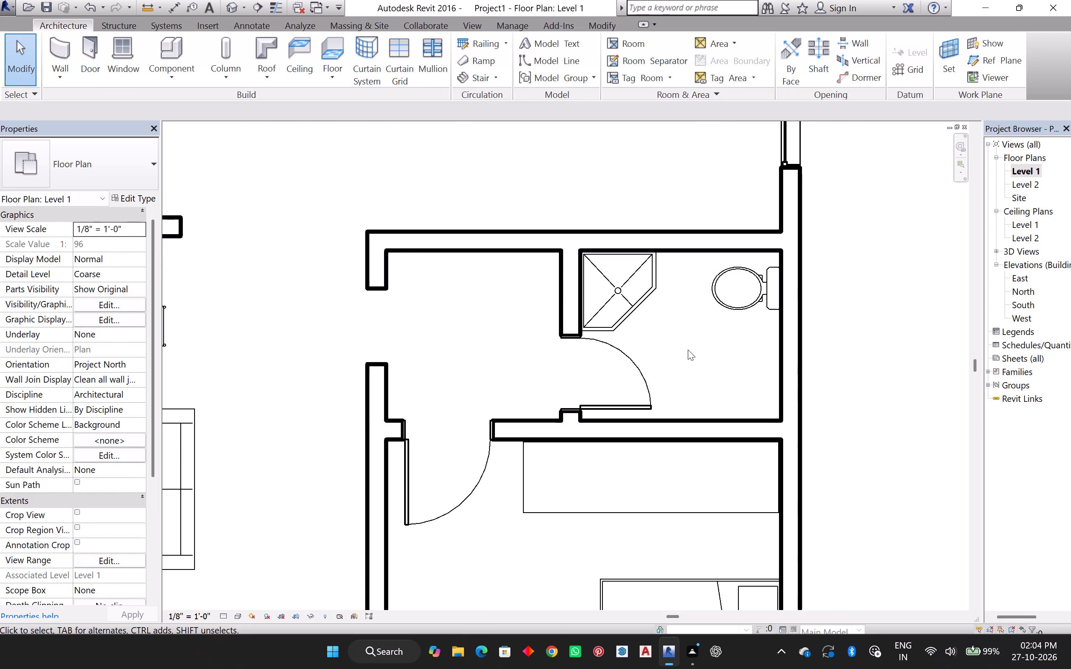
# Load the Sink - Work family from the Plumbing MEP fixtures, Sinks folder, and leave placement without adding a sink.
pyautogui.scroll(-3, 680, 356)
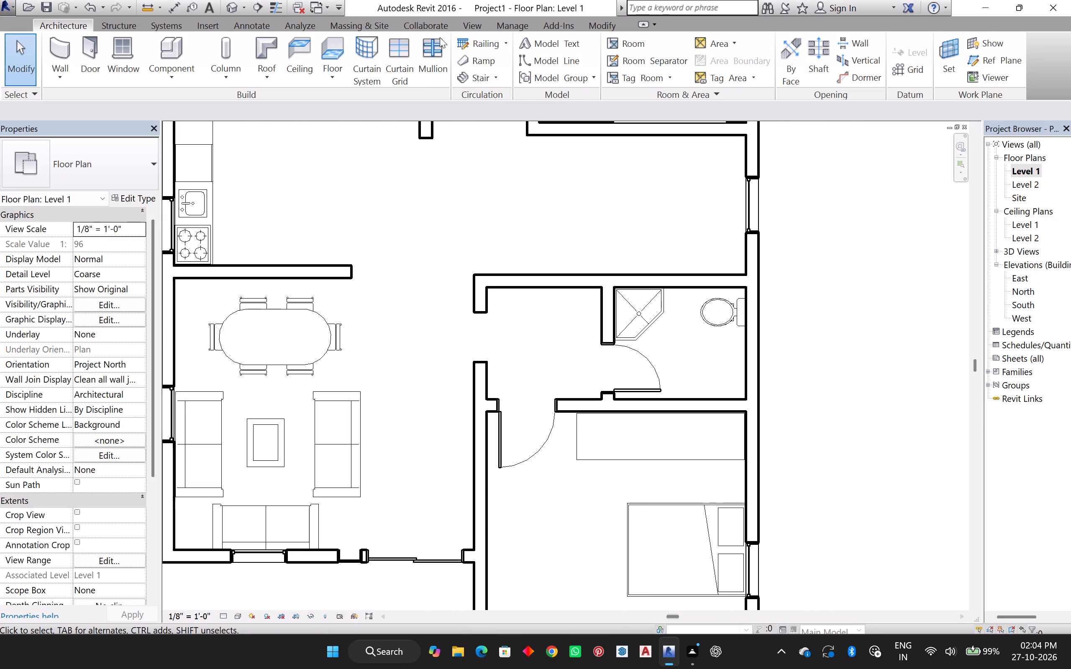
pyautogui.click(173, 46)
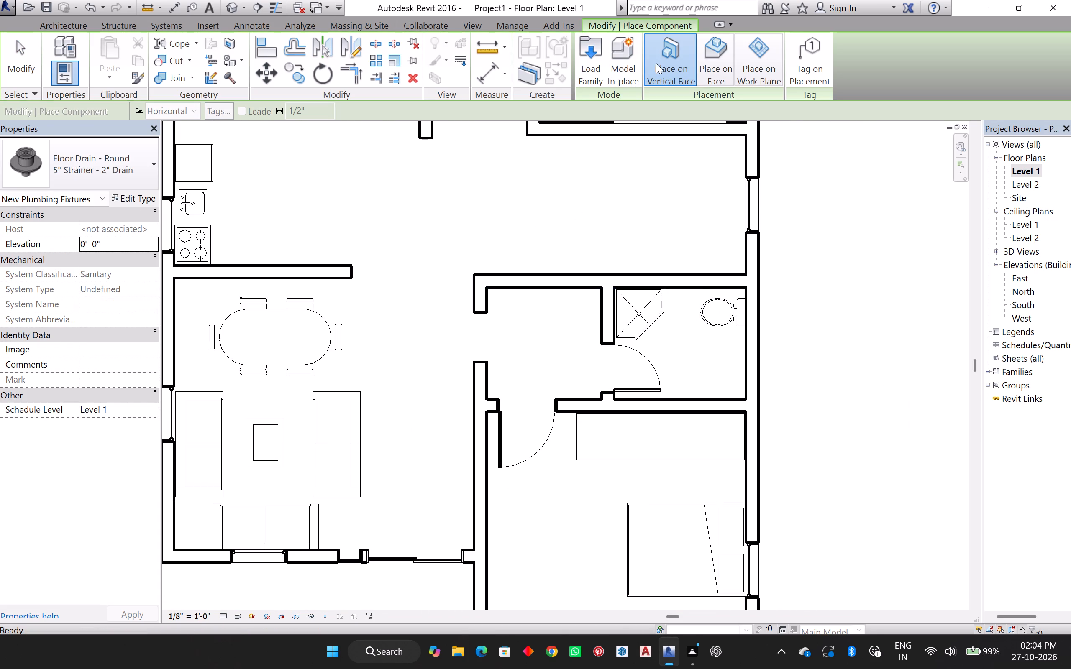
pyautogui.click(587, 65)
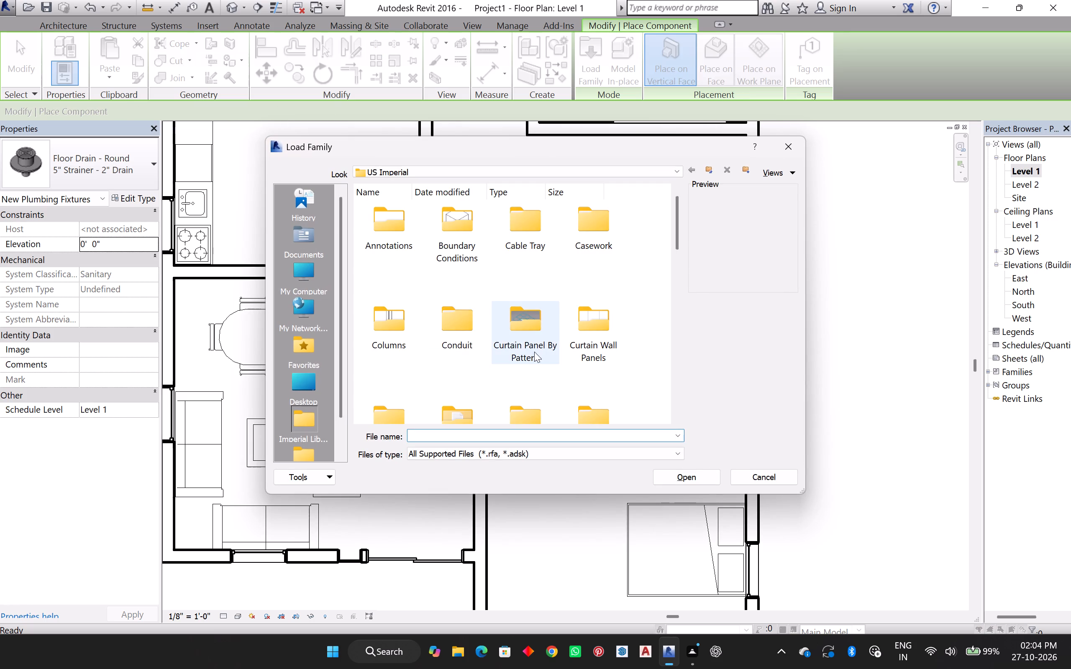
pyautogui.scroll(-9, 532, 328)
pyautogui.scroll(3, 530, 334)
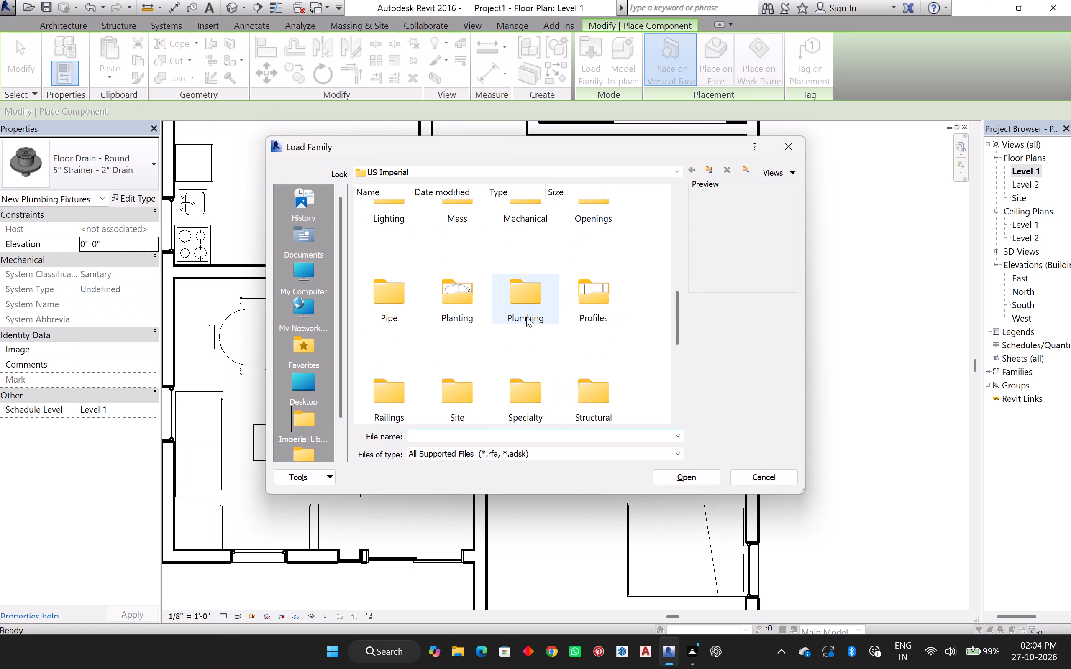
pyautogui.scroll(2, 526, 312)
pyautogui.scroll(-2, 522, 383)
pyautogui.doubleClick(521, 305)
pyautogui.doubleClick(460, 239)
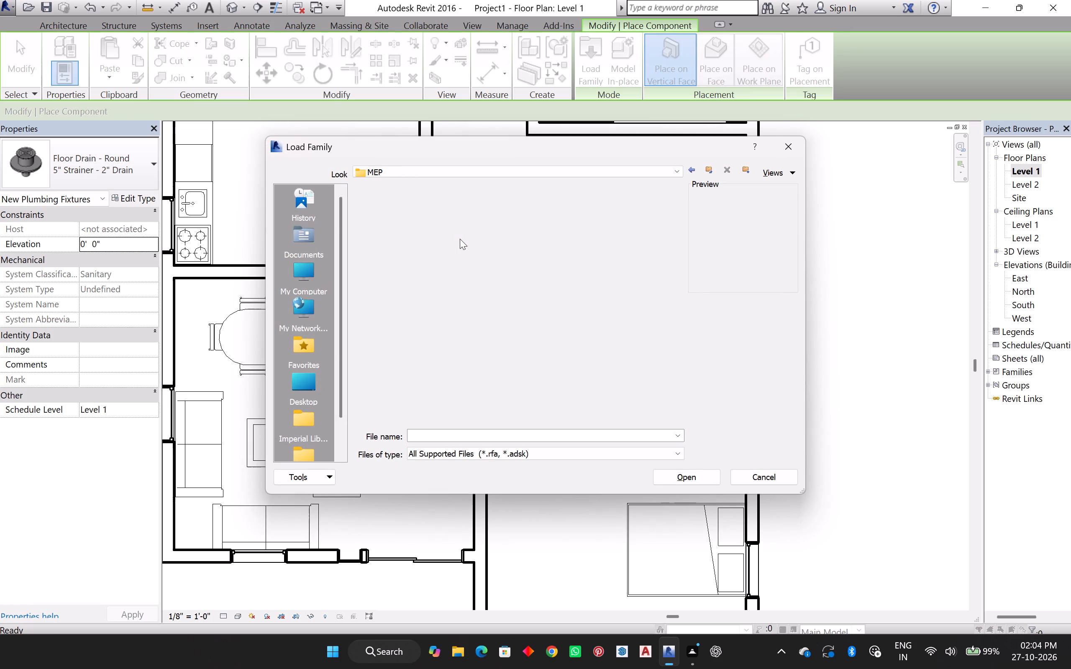
pyautogui.doubleClick(453, 234)
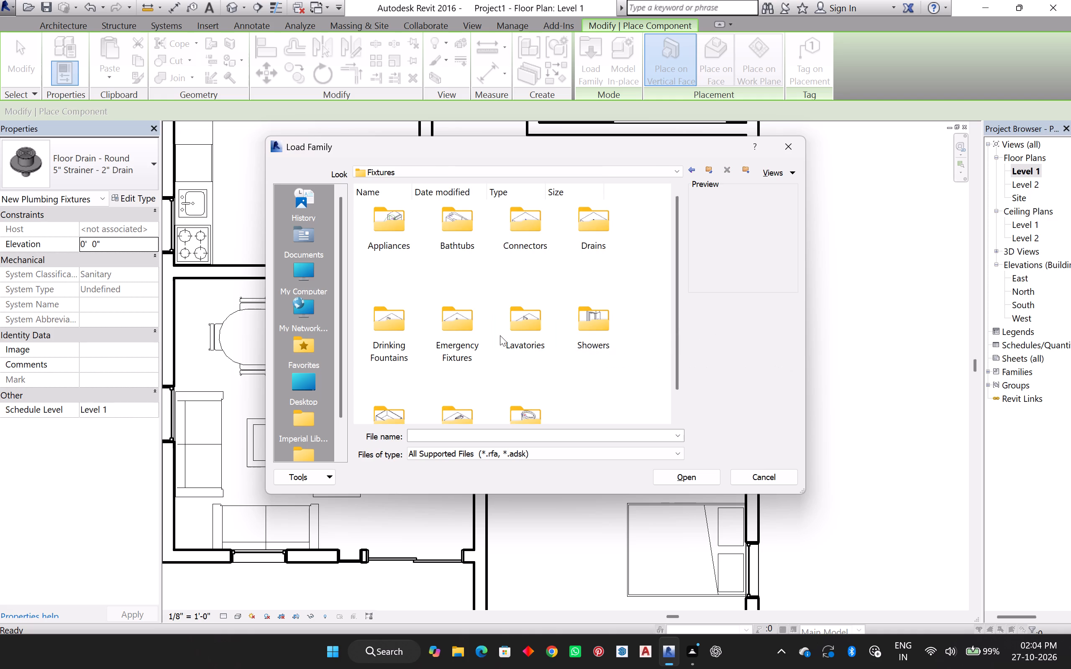
pyautogui.scroll(-3, 501, 334)
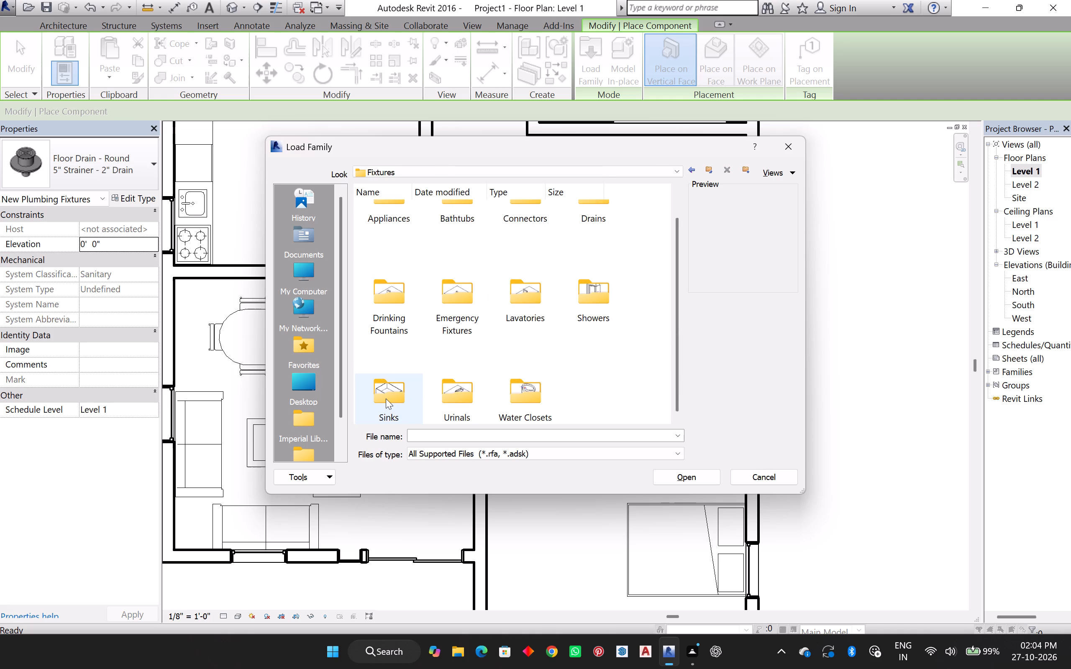
pyautogui.doubleClick(386, 398)
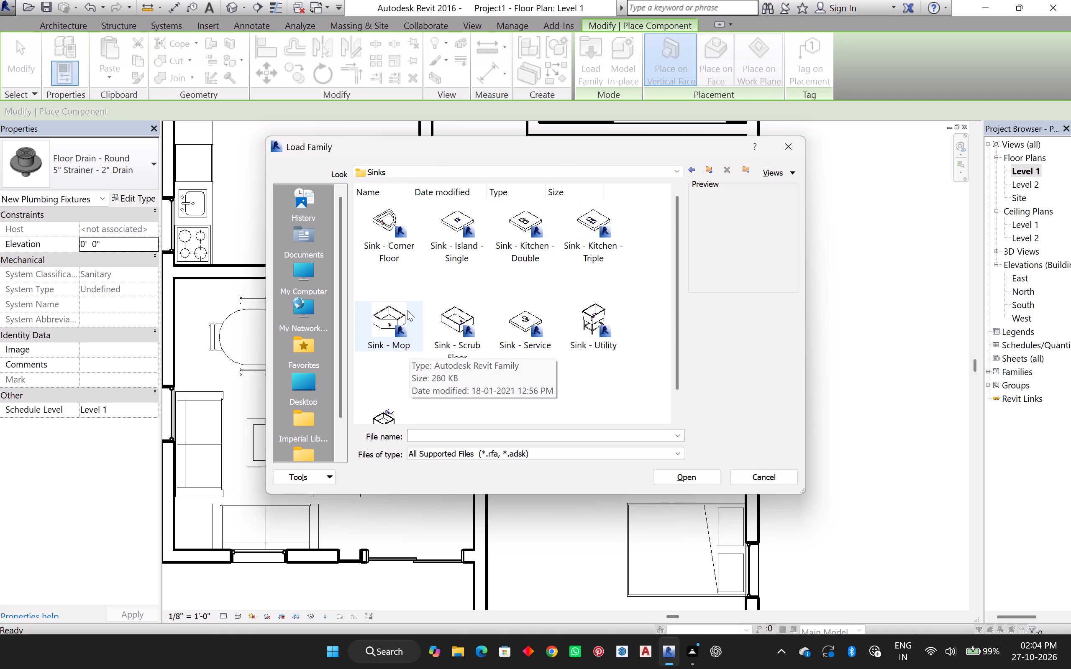
pyautogui.scroll(-2, 538, 282)
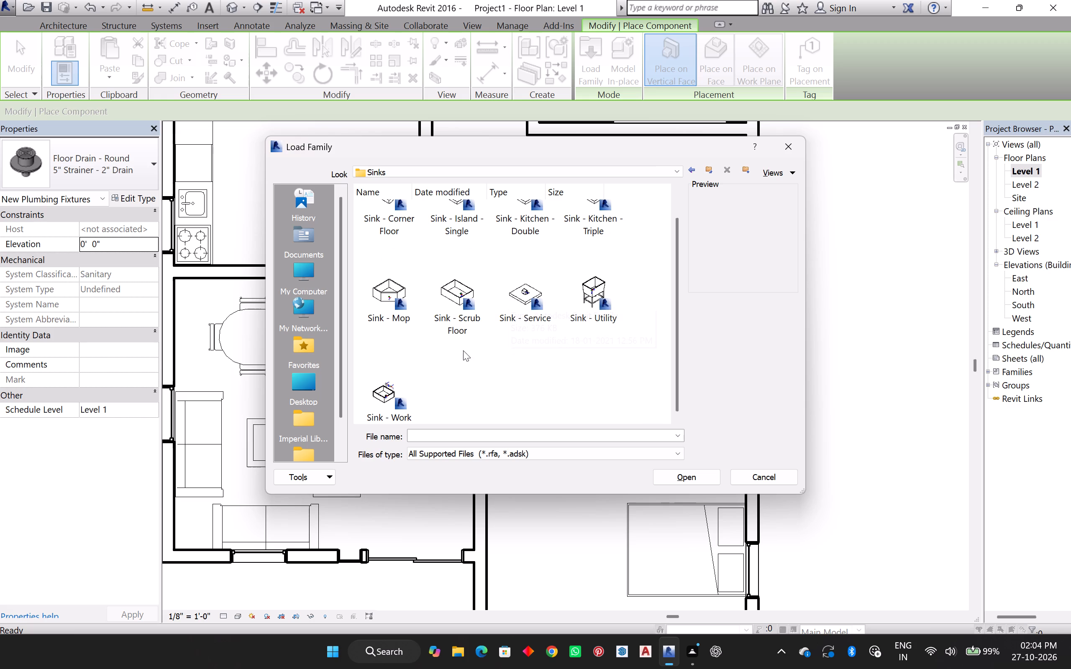
pyautogui.click(388, 391)
pyautogui.click(716, 232)
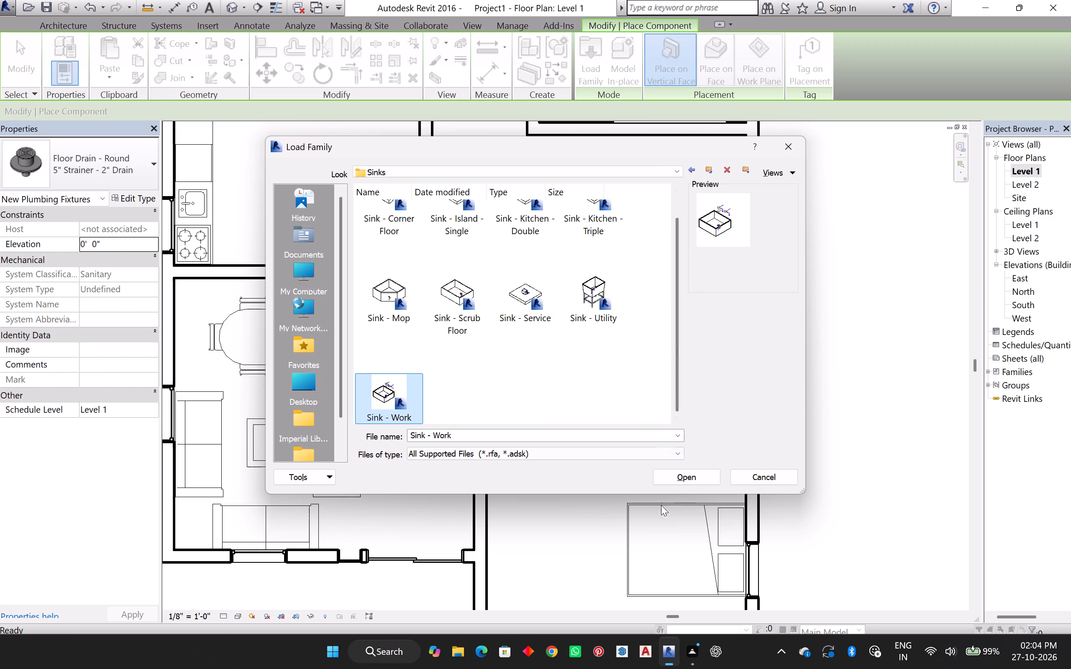
pyautogui.click(672, 477)
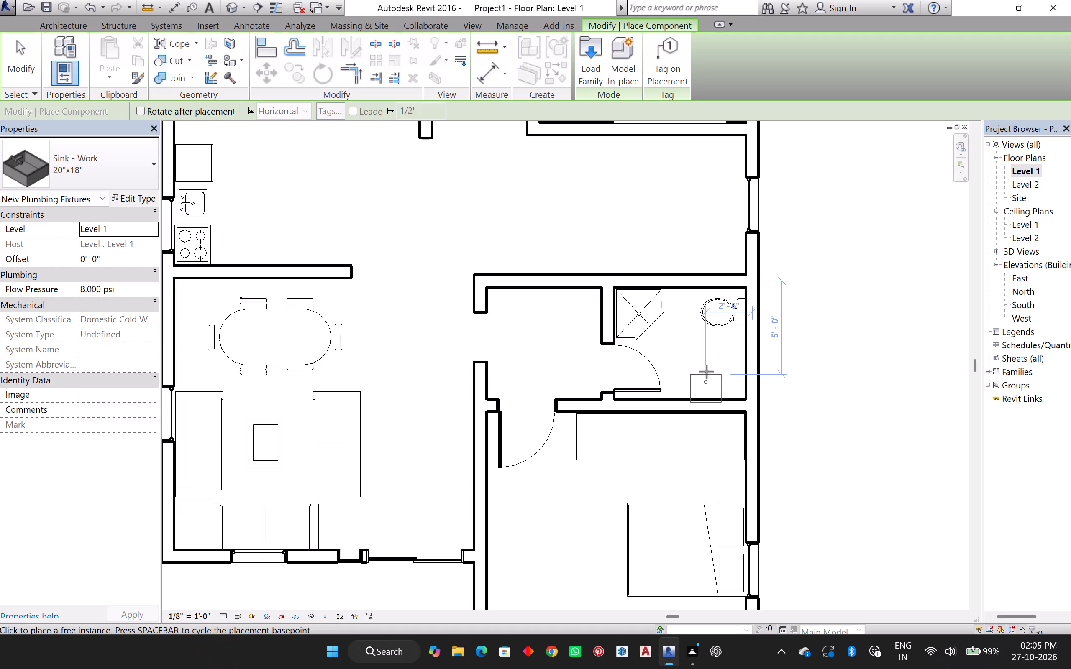
pyautogui.press('Escape')
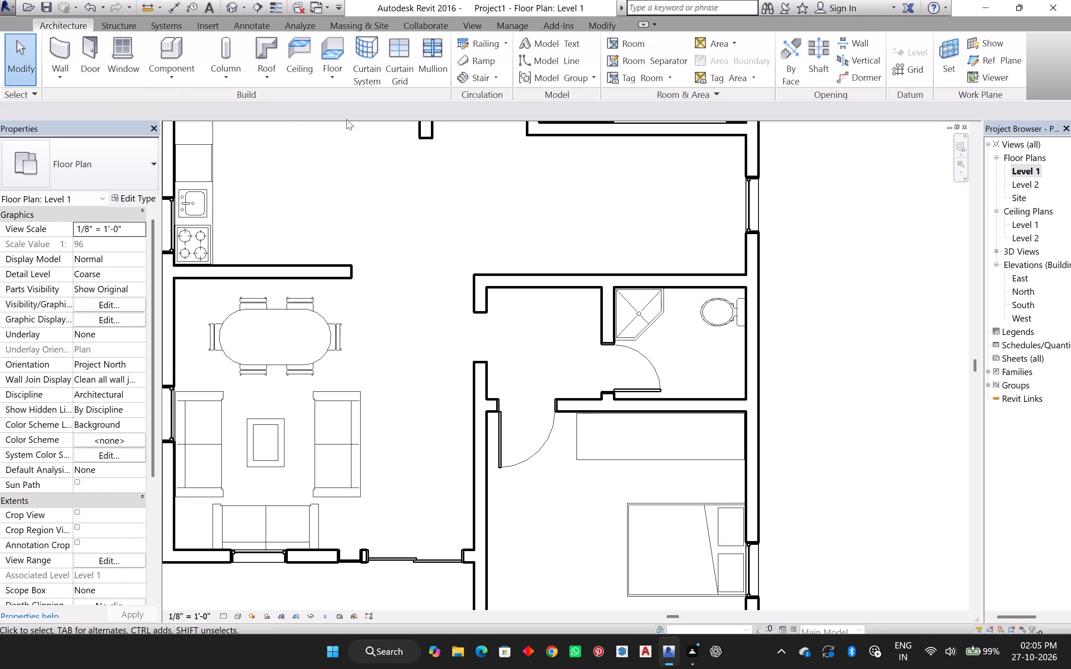
# Browse the Plumbing MEP library's Equipment, Appliances, Bathtubs and Emergency Fixtures folders for a bathroom fixture family to load.
pyautogui.click(185, 49)
pyautogui.click(600, 59)
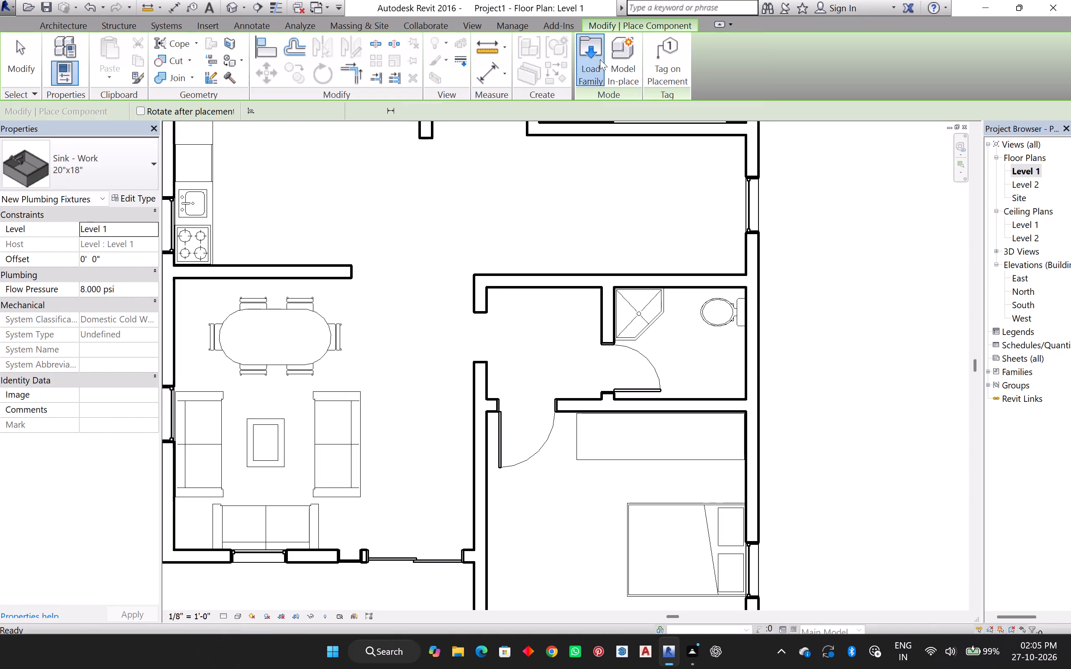
pyautogui.scroll(-5, 546, 342)
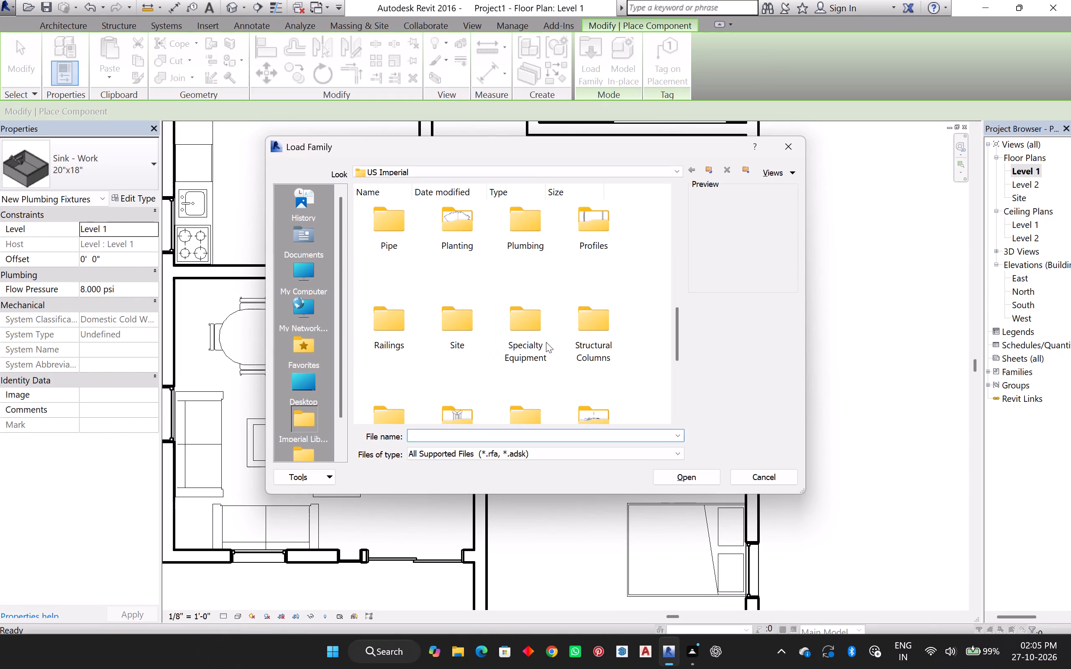
pyautogui.doubleClick(537, 236)
pyautogui.click(454, 232)
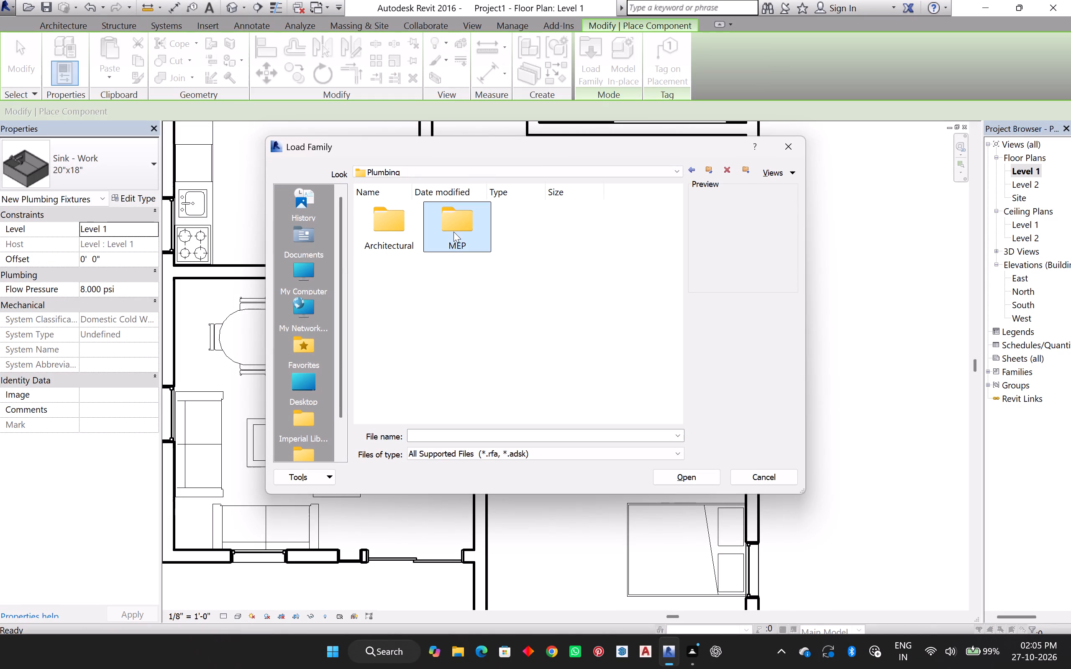
pyautogui.doubleClick(454, 232)
pyautogui.doubleClick(405, 233)
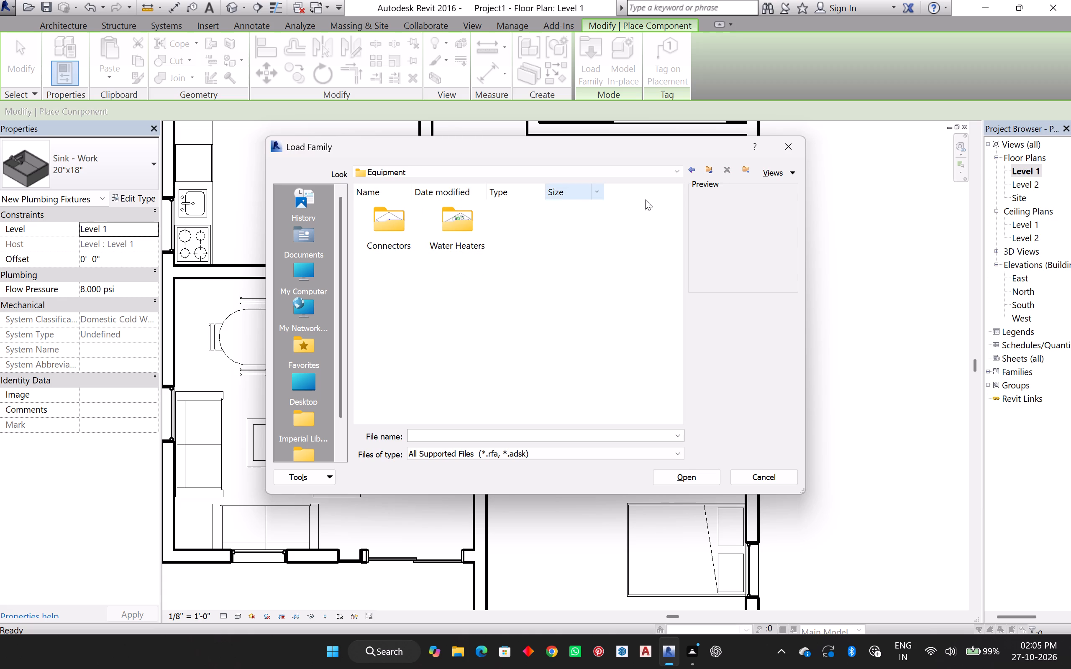
pyautogui.click(689, 166)
pyautogui.doubleClick(477, 221)
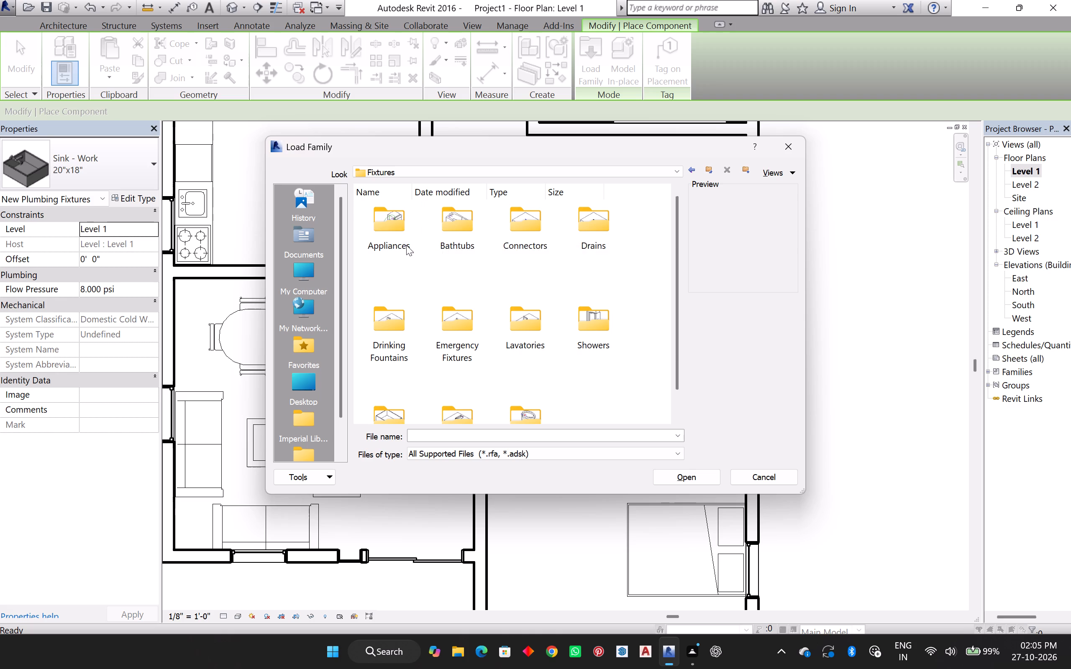
pyautogui.click(408, 230)
pyautogui.doubleClick(408, 230)
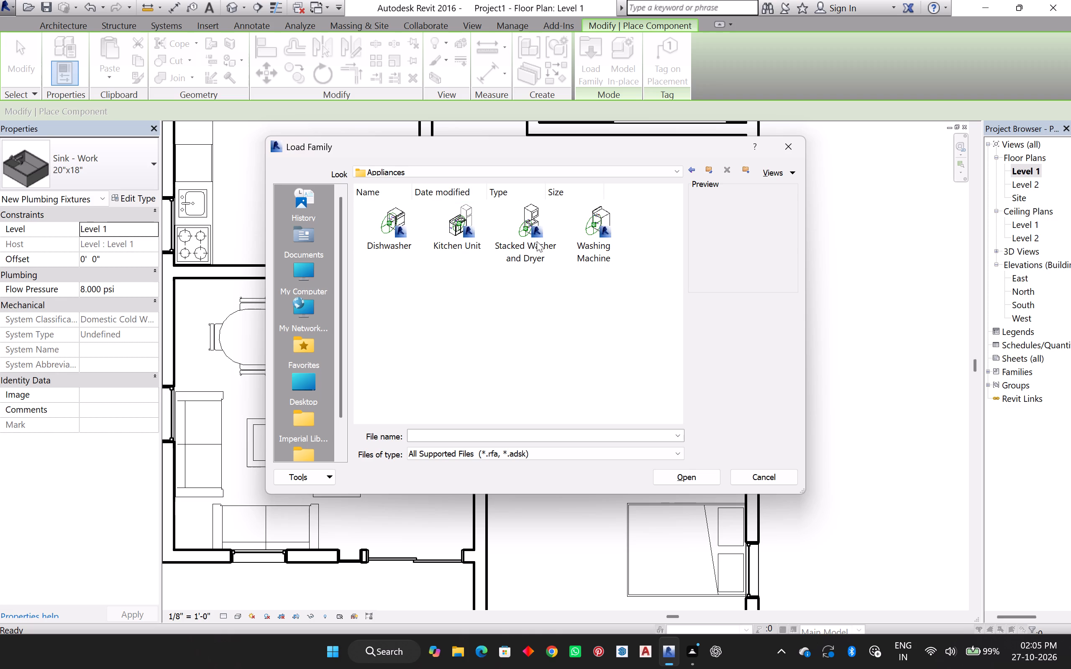
pyautogui.click(693, 166)
pyautogui.moveTo(479, 228); pyautogui.dragTo(482, 224)
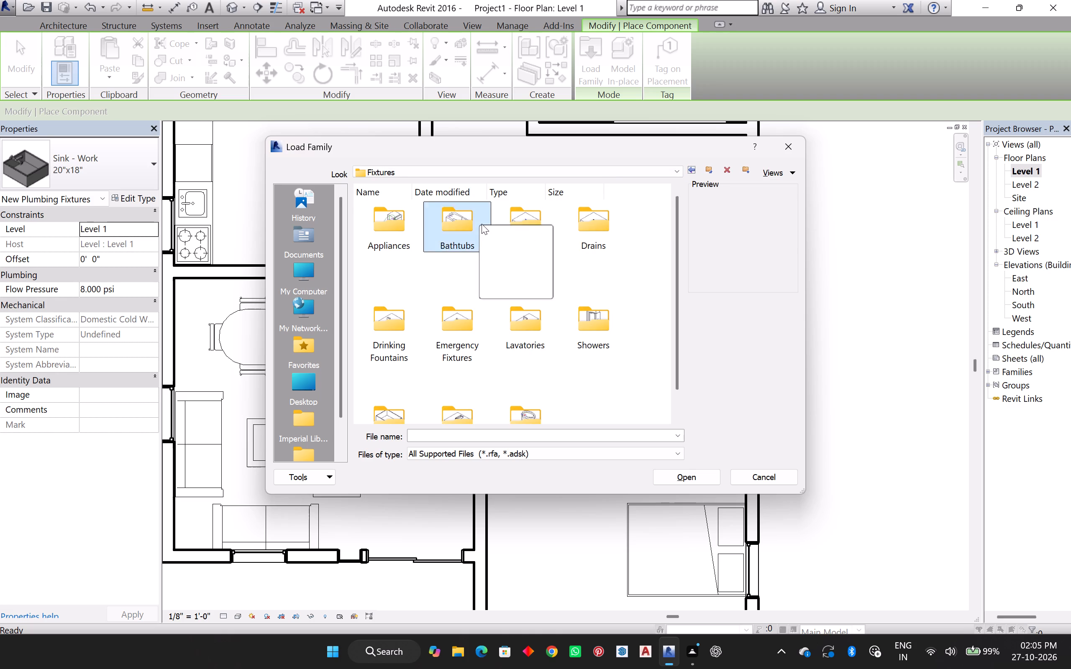
pyautogui.moveTo(482, 224); pyautogui.dragTo(482, 224)
pyautogui.doubleClick(482, 224)
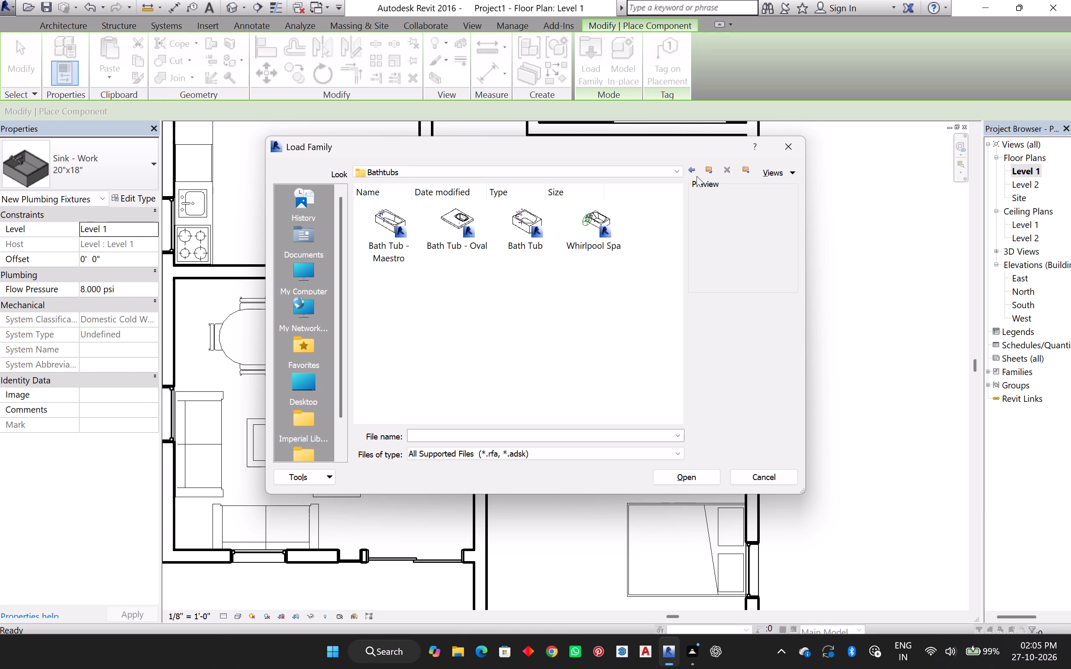
pyautogui.click(689, 171)
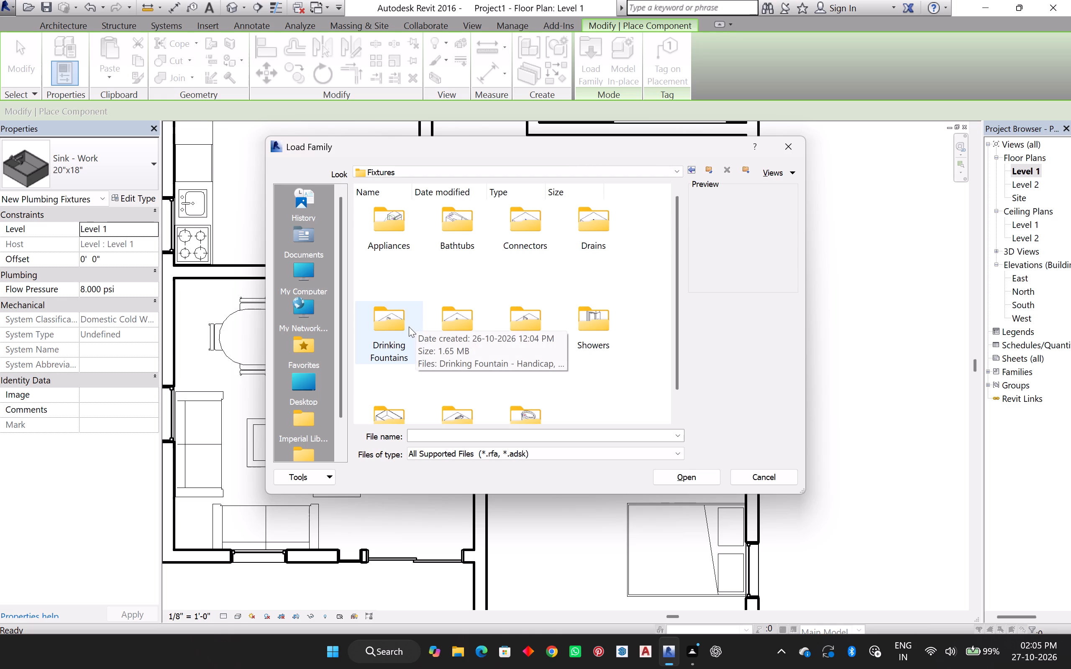
pyautogui.scroll(-1, 415, 329)
pyautogui.doubleClick(483, 314)
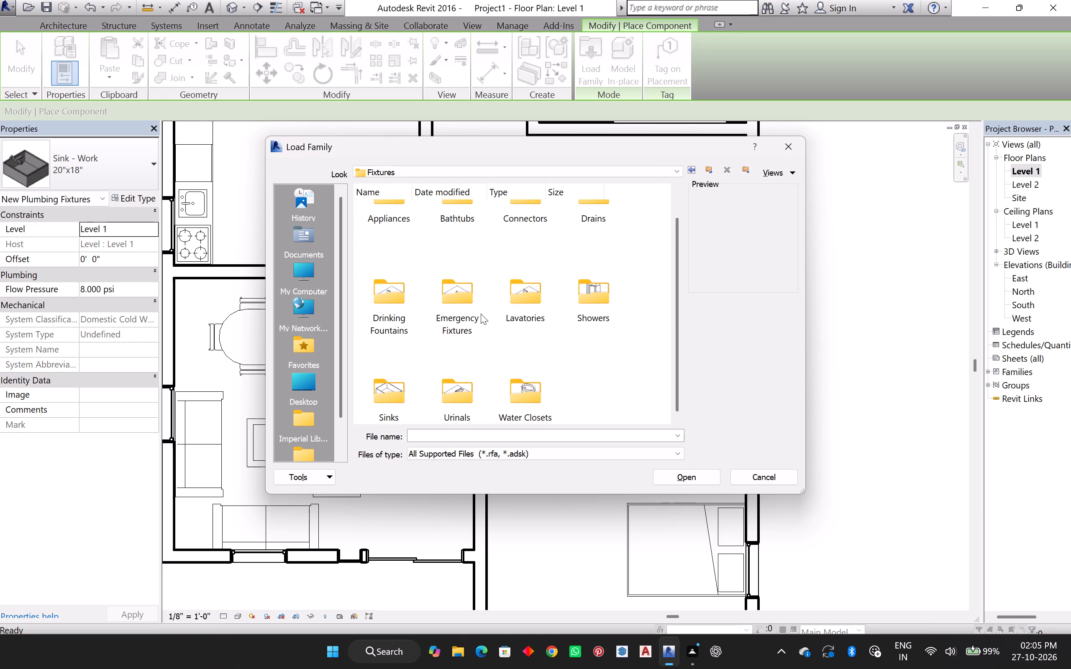
pyautogui.doubleClick(463, 310)
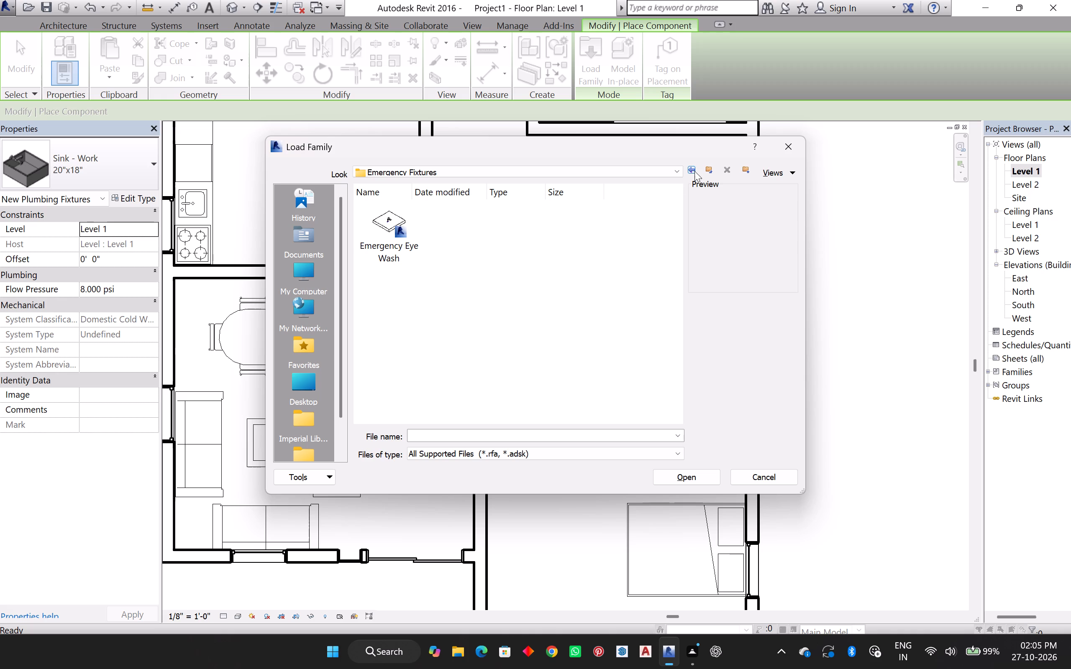
pyautogui.click(694, 169)
pyautogui.scroll(-1, 509, 340)
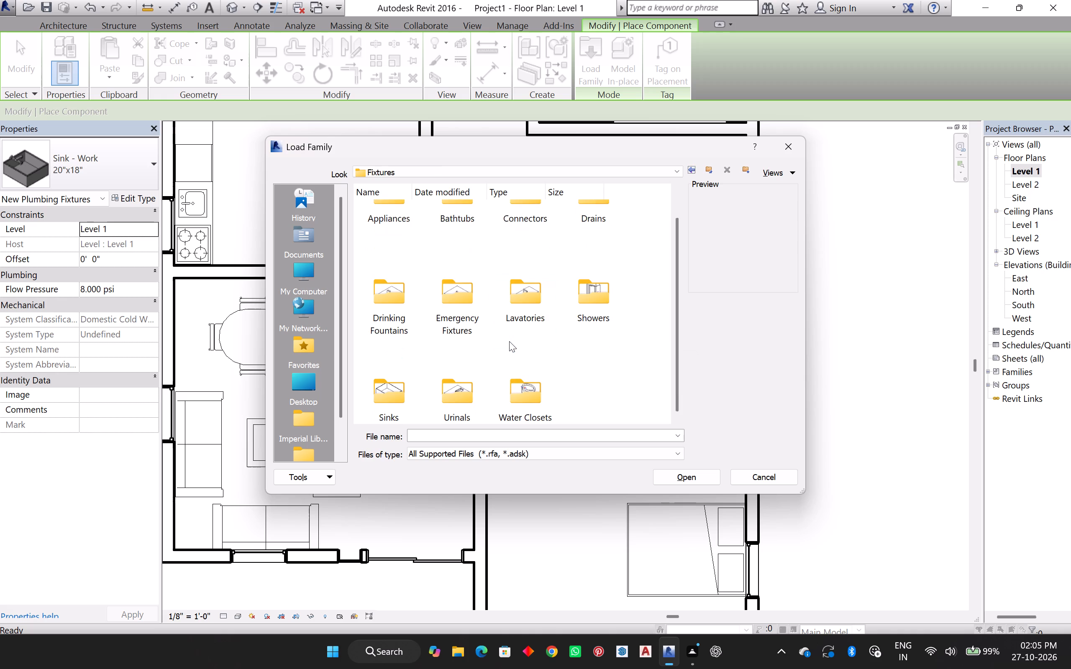
pyautogui.scroll(-3, 509, 341)
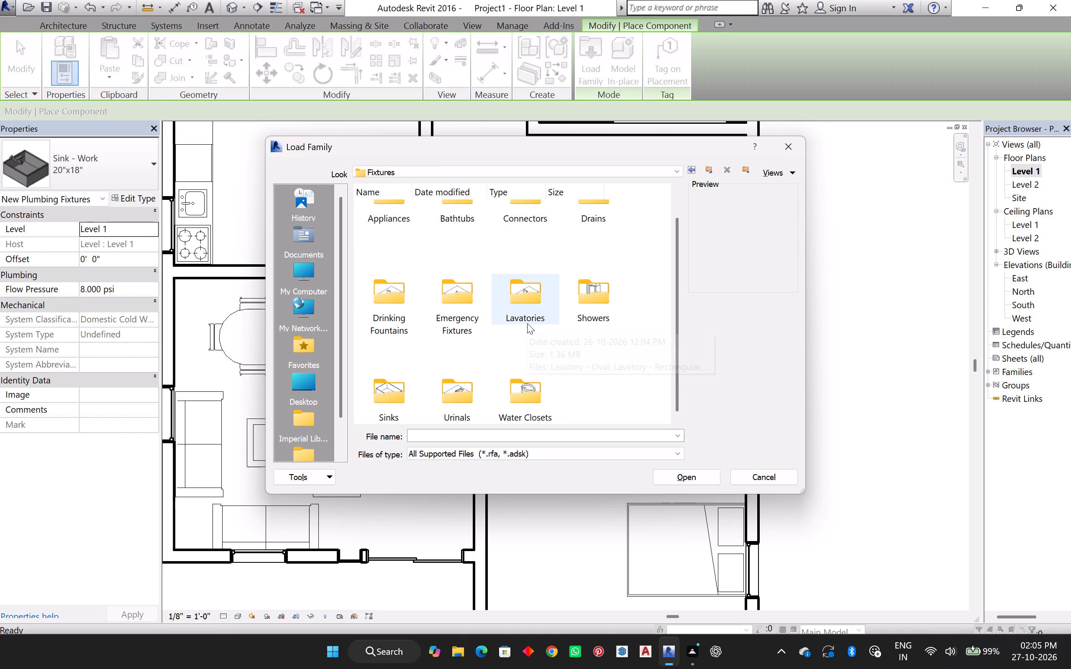
# Load the Lavatory - Vanity family from the Plumbing MEP fixtures, Lavatories folder.
pyautogui.doubleClick(534, 318)
pyautogui.doubleClick(539, 295)
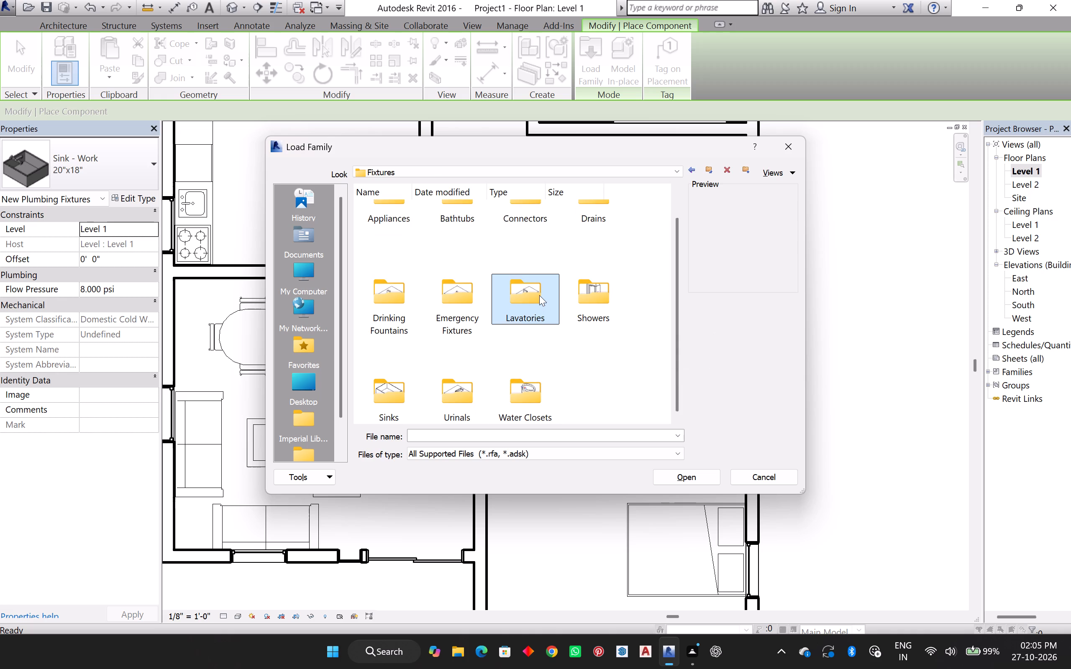
pyautogui.click(518, 294)
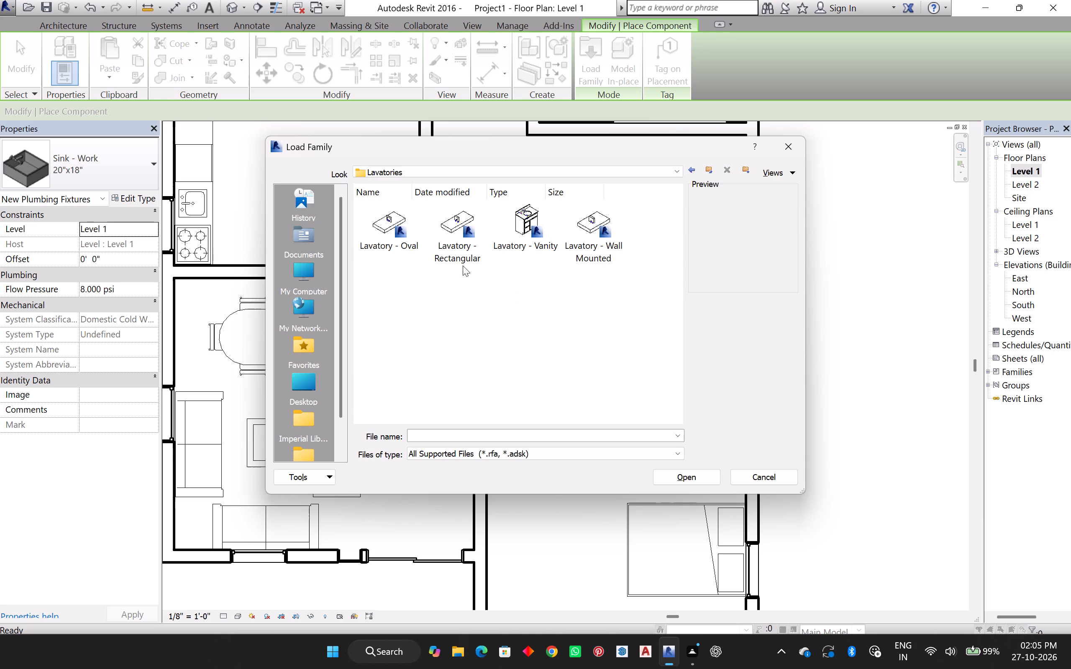
pyautogui.scroll(1, 526, 214)
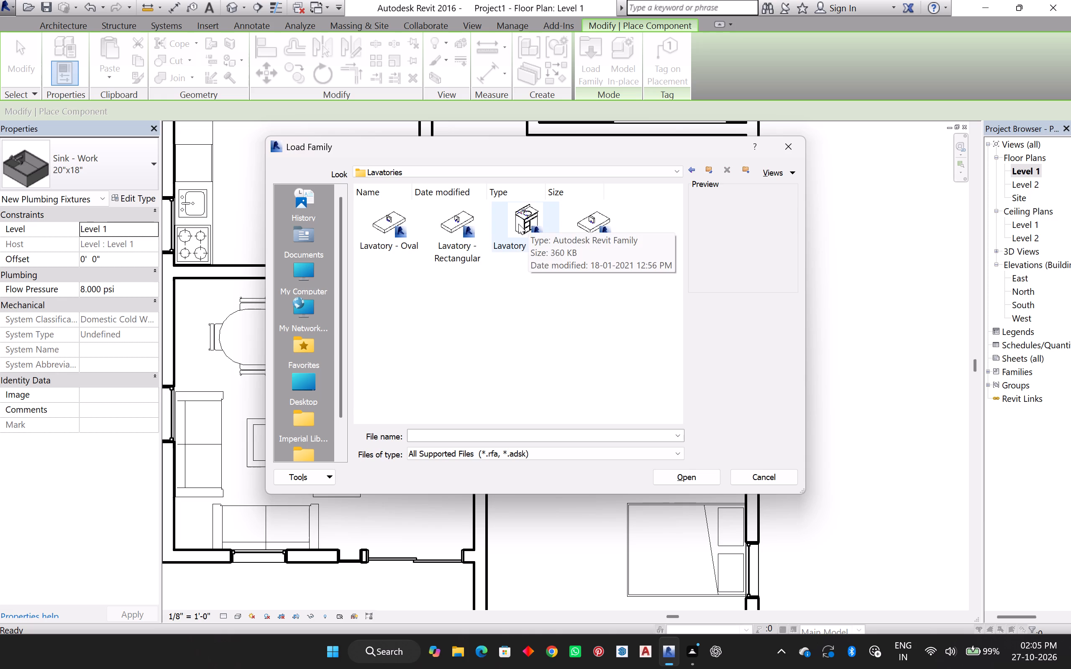
pyautogui.click(518, 224)
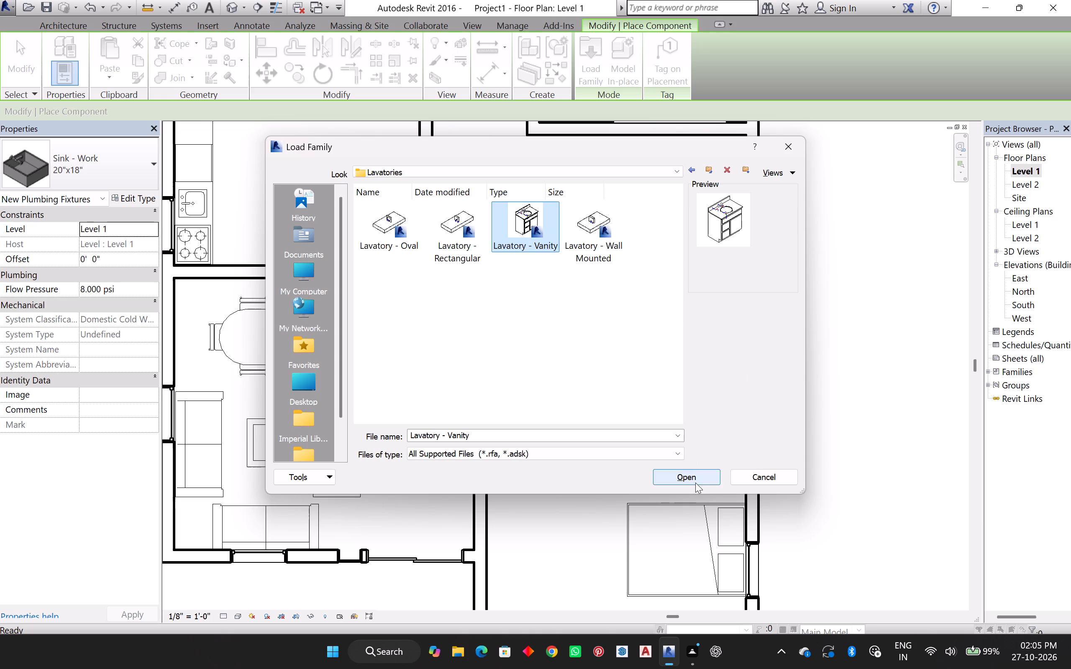
pyautogui.click(692, 478)
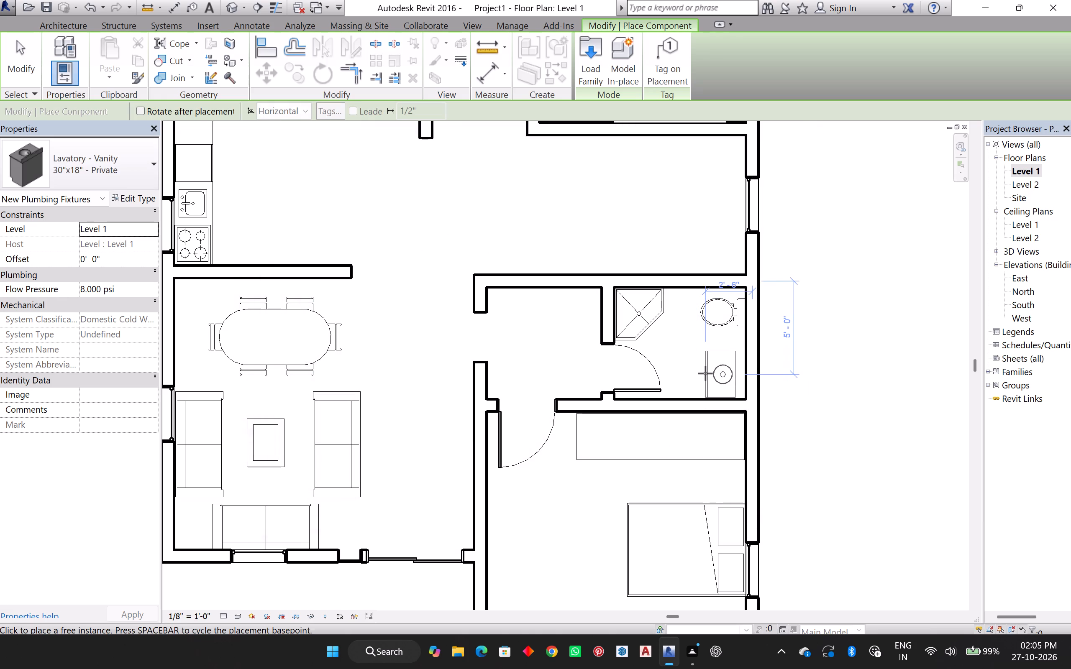
# Place a 30"x18" - Private Lavatory - Vanity, rotated with its back to the south wall, in the southern bathroom's southeast corner.
pyautogui.press('space')
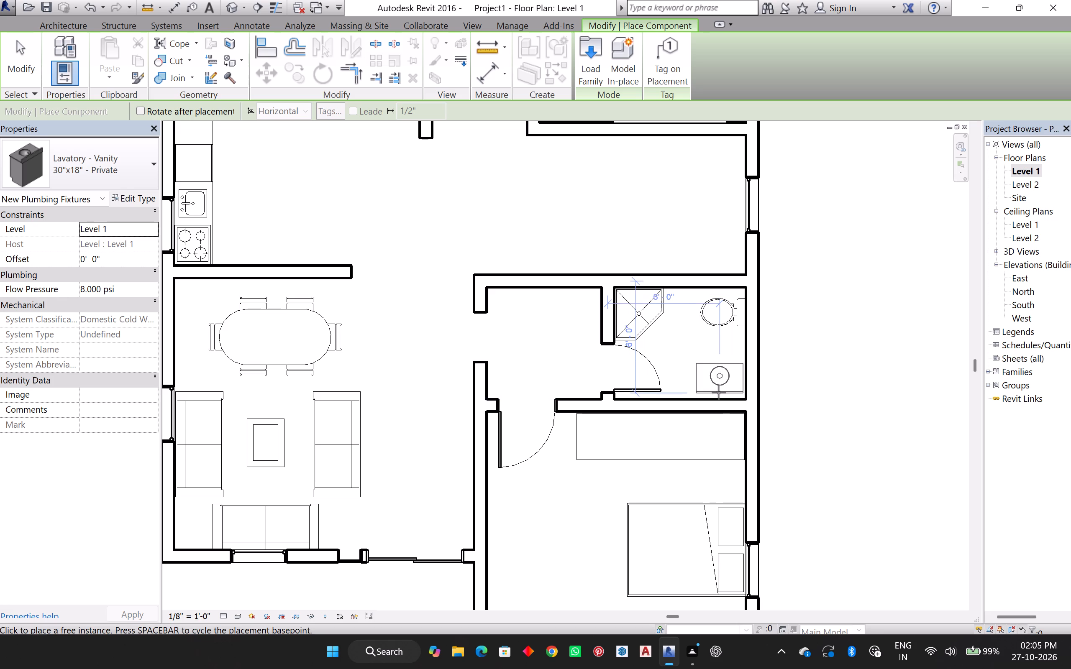
pyautogui.click(717, 393)
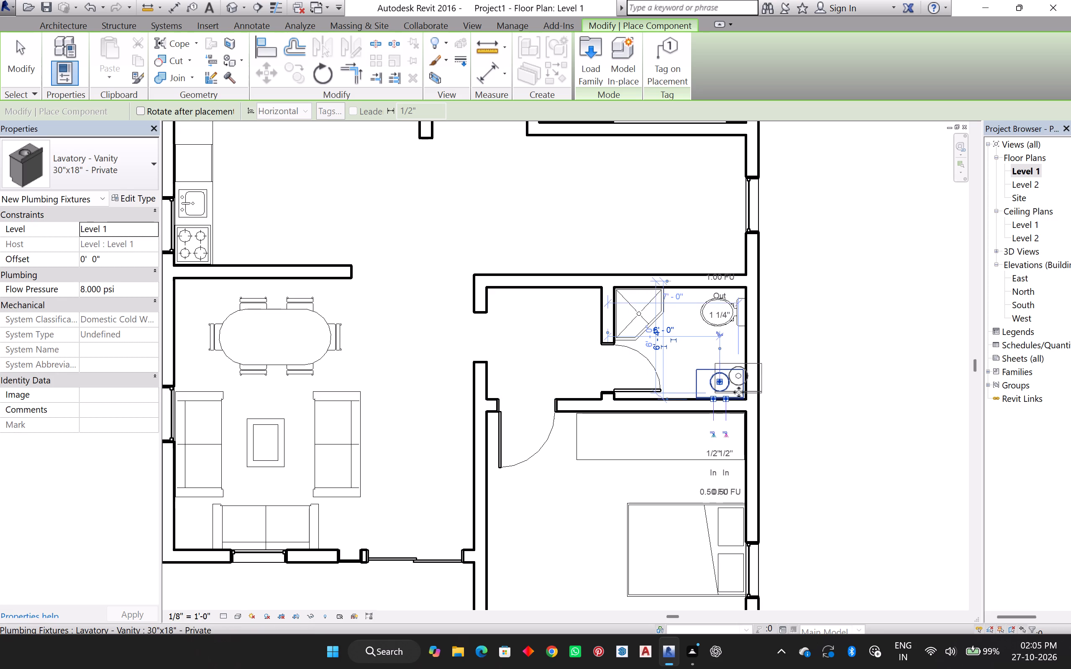
pyautogui.press('Escape')
pyautogui.press('Escape')
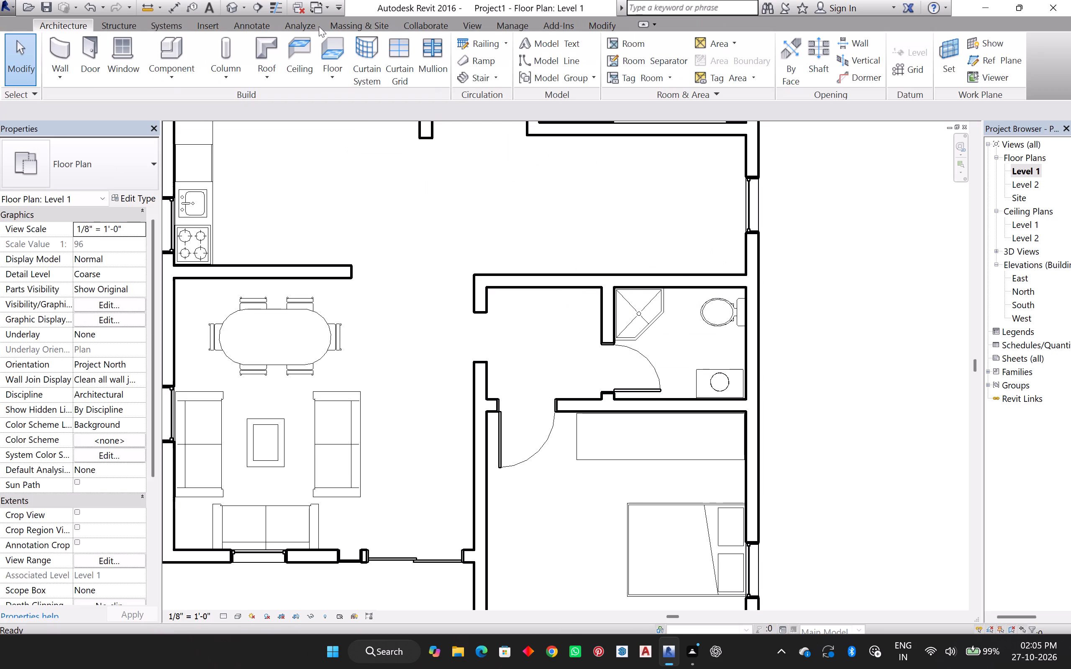
# Examine the furnished interior in the 3D view, checking the vanity's orientation and fit against the southern bathroom's walls.
pyautogui.click(234, 5)
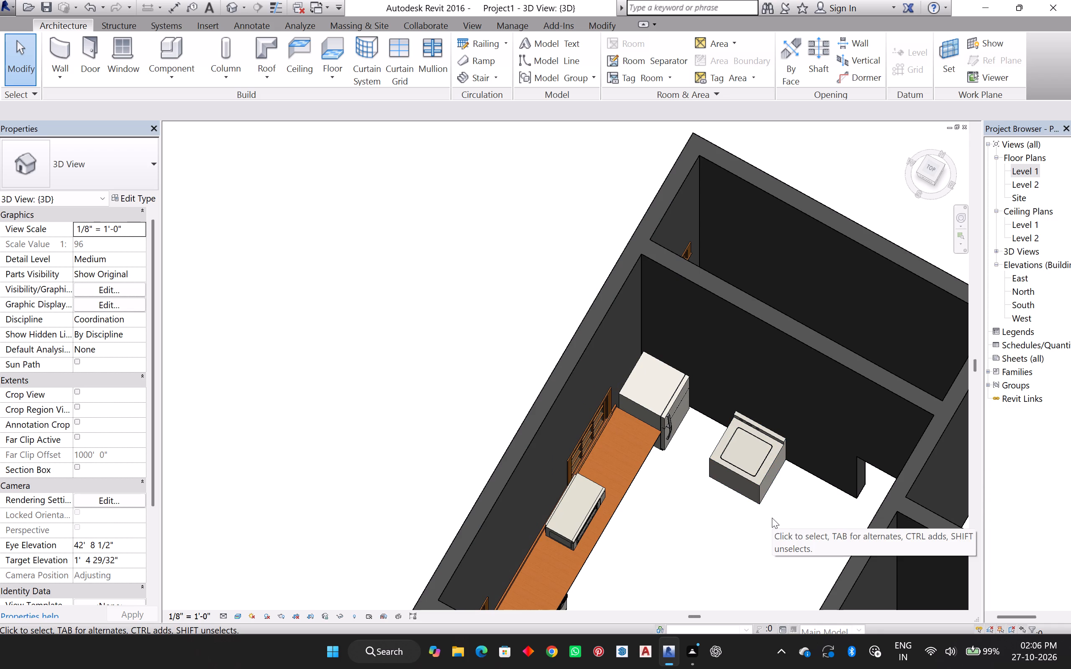
pyautogui.moveTo(765, 492); pyautogui.dragTo(487, 135, button='middle')
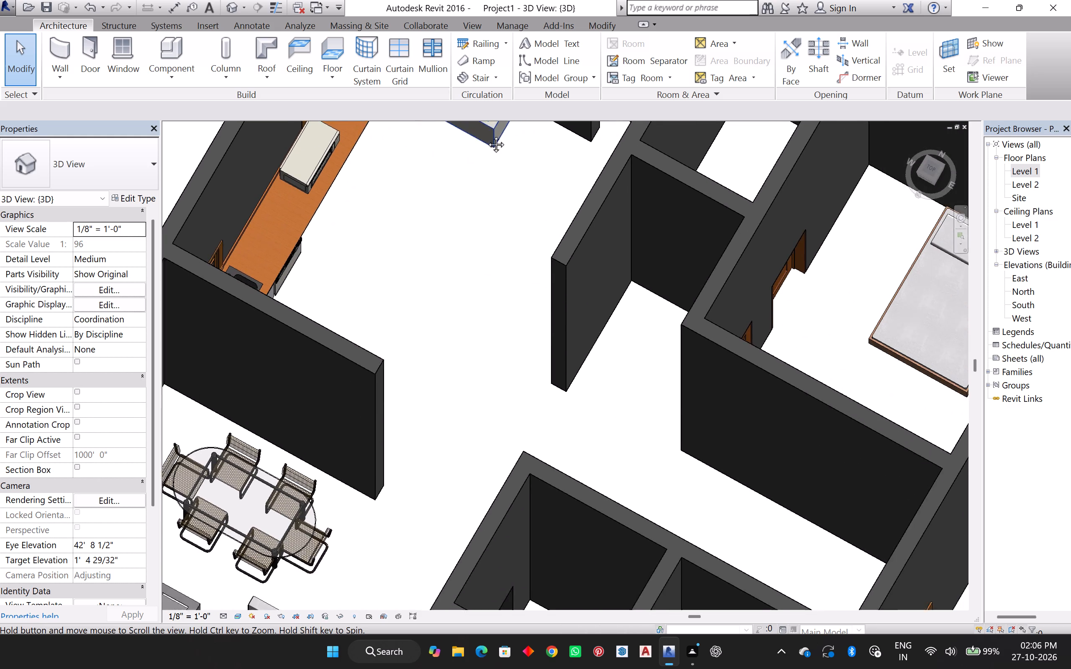
pyautogui.moveTo(487, 135); pyautogui.dragTo(438, 8, button='middle')
pyautogui.moveTo(577, 249); pyautogui.dragTo(506, 105, button='middle')
pyautogui.middleClick(506, 105)
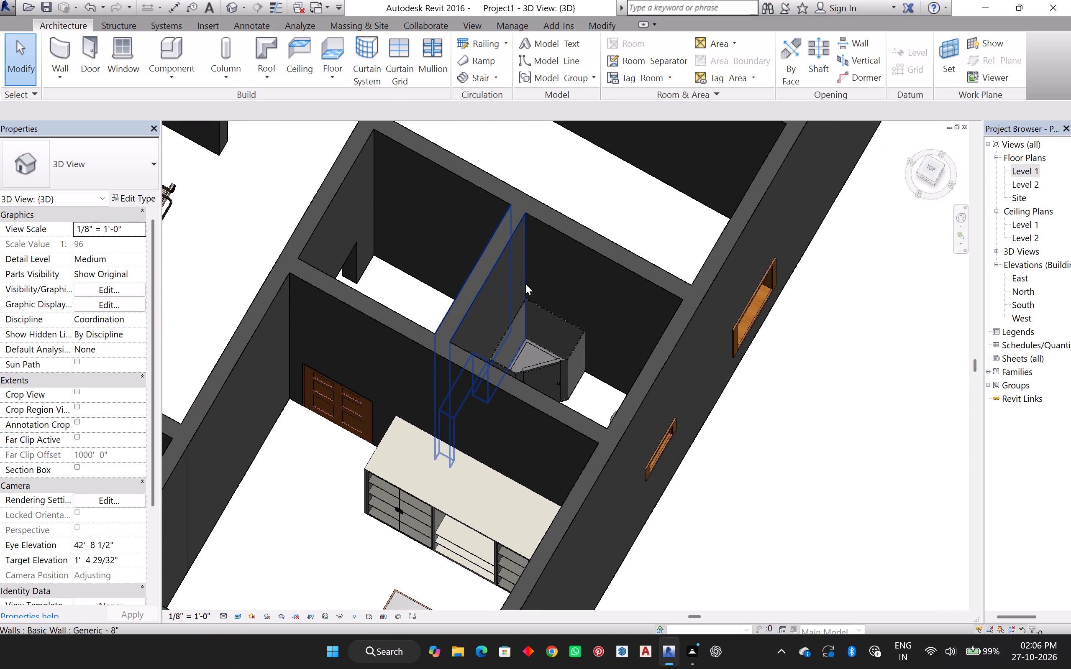
pyautogui.keyDown('shift'); pyautogui.moveTo(532, 304); pyautogui.dragTo(474, 375, button='middle'); pyautogui.keyUp('shift')
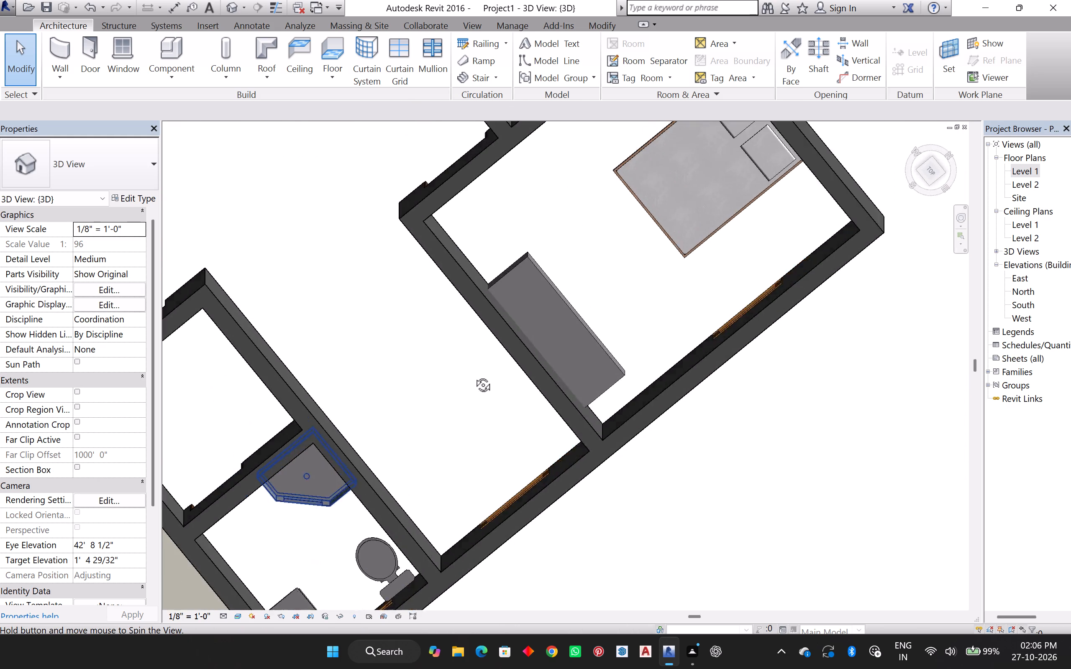
pyautogui.keyDown('shift'); pyautogui.moveTo(474, 375); pyautogui.dragTo(658, 383, button='middle'); pyautogui.keyUp('shift')
pyautogui.moveTo(554, 208); pyautogui.dragTo(528, 347, button='middle')
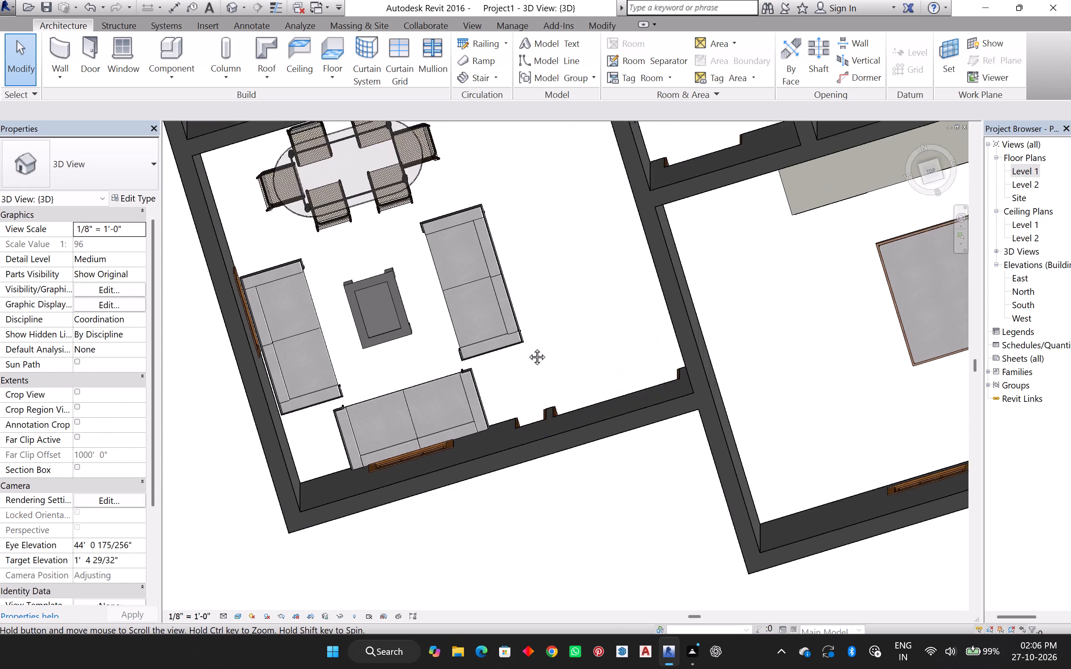
pyautogui.moveTo(528, 347); pyautogui.dragTo(538, 538, button='middle')
pyautogui.keyDown('shift'); pyautogui.moveTo(550, 486); pyautogui.dragTo(650, 472, button='middle'); pyautogui.keyUp('shift')
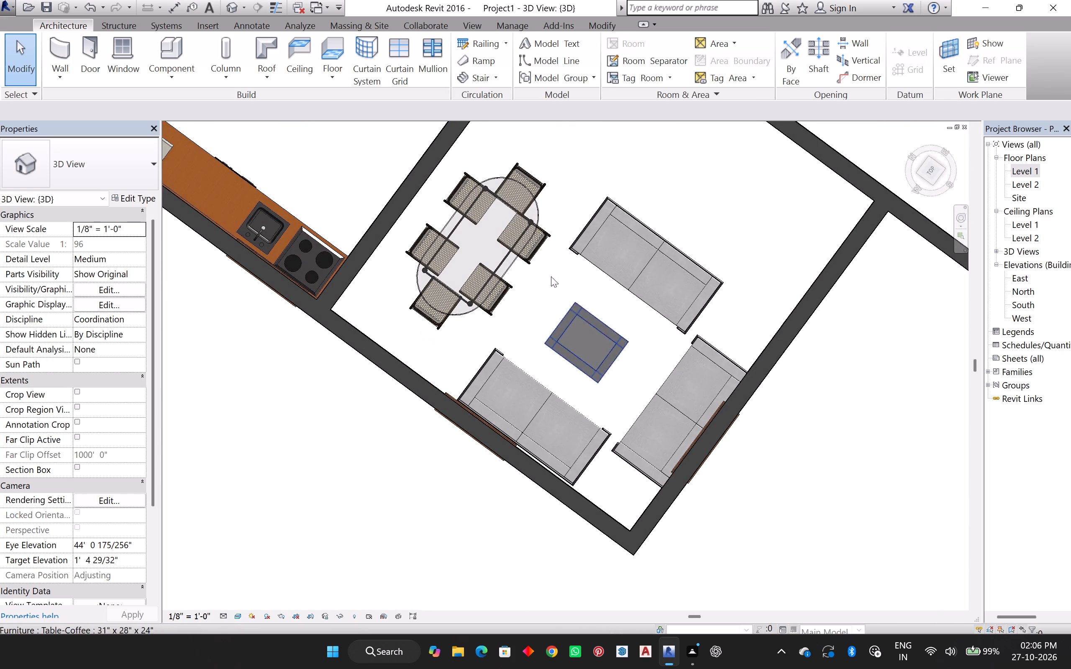
pyautogui.scroll(1, 536, 220)
pyautogui.moveTo(536, 220); pyautogui.dragTo(497, 657, button='middle')
pyautogui.keyDown('shift'); pyautogui.moveTo(467, 391); pyautogui.dragTo(524, 441, button='middle'); pyautogui.keyUp('shift')
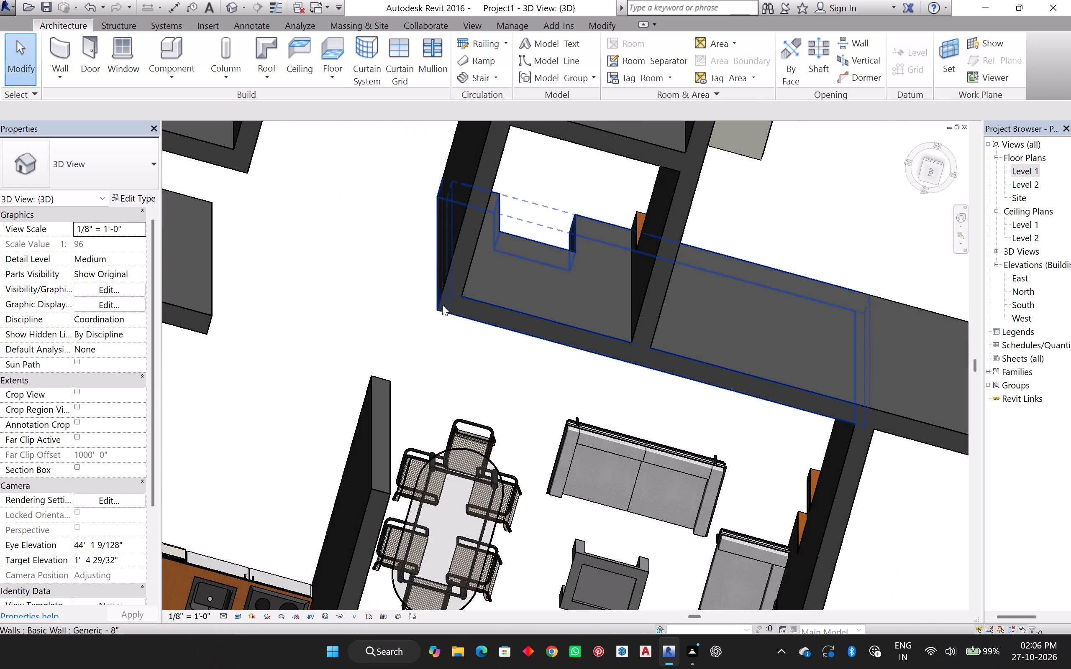
pyautogui.moveTo(366, 284); pyautogui.dragTo(283, 639, button='middle')
pyautogui.moveTo(282, 638); pyautogui.dragTo(281, 633, button='middle')
pyautogui.moveTo(323, 448); pyautogui.dragTo(323, 426, button='middle')
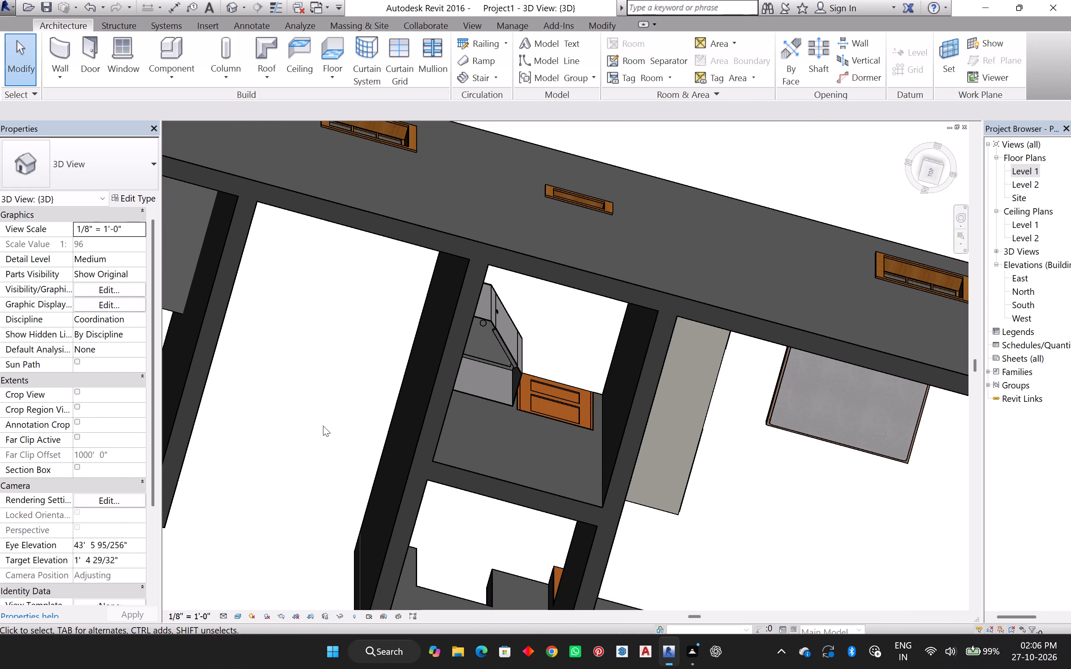
pyautogui.moveTo(323, 426); pyautogui.dragTo(322, 412, button='middle')
pyautogui.keyDown('shift'); pyautogui.moveTo(317, 403); pyautogui.dragTo(353, 296, button='middle'); pyautogui.keyUp('shift')
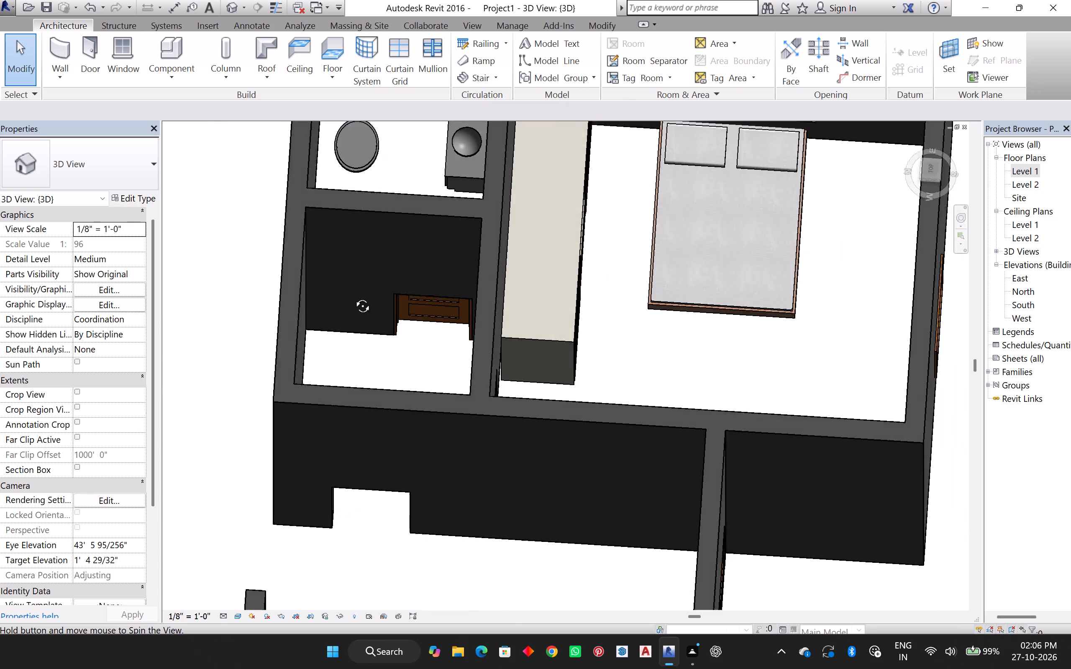
pyautogui.keyDown('shift'); pyautogui.moveTo(353, 296); pyautogui.dragTo(354, 296, button='middle'); pyautogui.keyUp('shift')
pyautogui.moveTo(282, 322); pyautogui.dragTo(482, 511, button='middle')
pyautogui.keyDown('shift'); pyautogui.moveTo(398, 502); pyautogui.dragTo(405, 504, button='middle'); pyautogui.keyUp('shift')
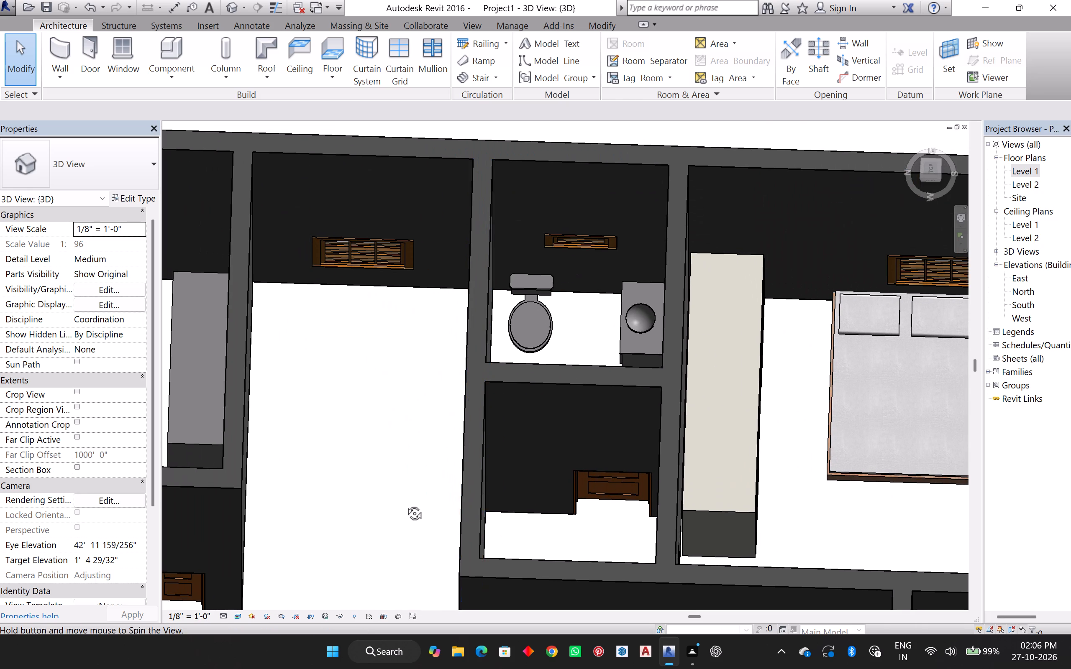
pyautogui.keyDown('shift'); pyautogui.moveTo(405, 504); pyautogui.dragTo(495, 494, button='middle'); pyautogui.keyUp('shift')
pyautogui.moveTo(312, 366); pyautogui.dragTo(588, 514, button='middle')
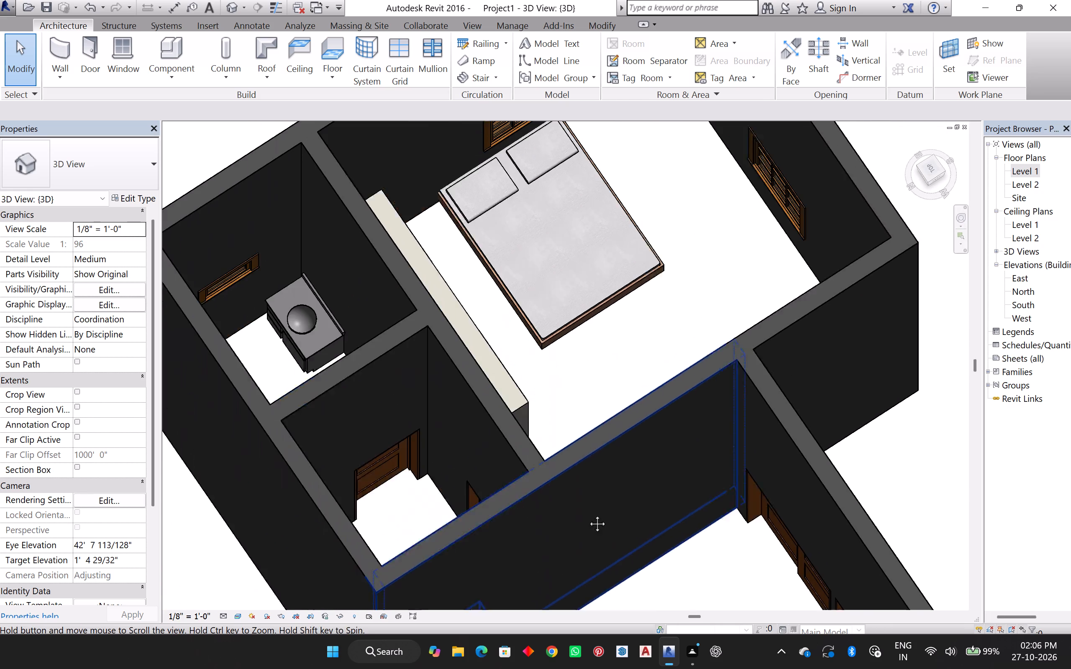
pyautogui.moveTo(588, 514); pyautogui.dragTo(610, 522, button='middle')
pyautogui.scroll(9, 361, 356)
pyautogui.scroll(2, 342, 422)
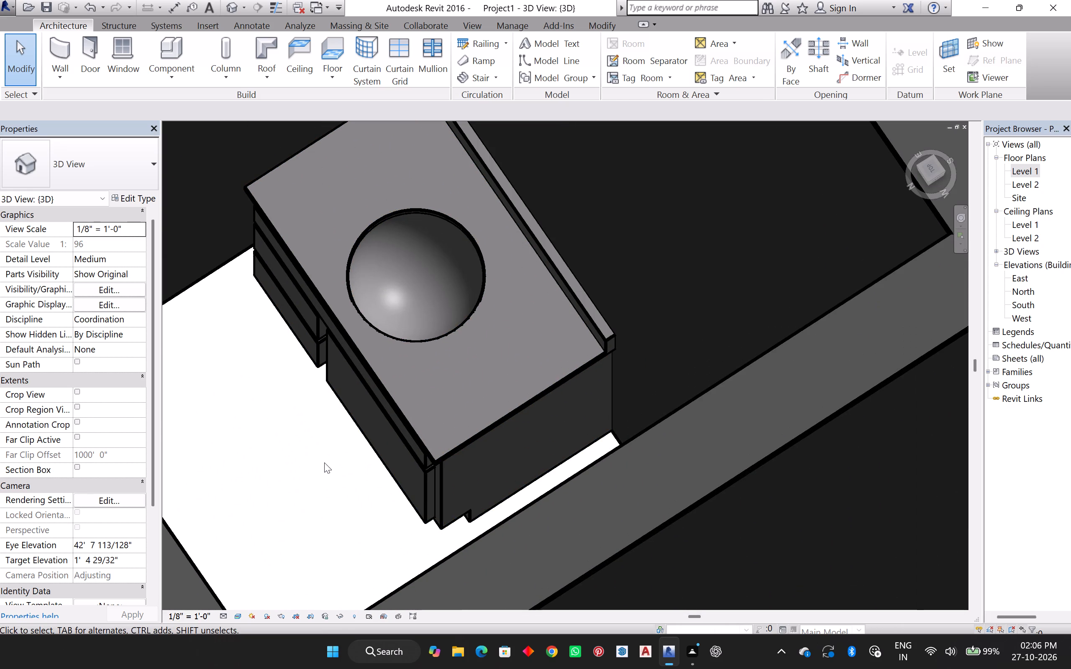
pyautogui.keyDown('shift'); pyautogui.scroll(-7, 325, 465); pyautogui.keyUp('shift')
pyautogui.scroll(-7, 327, 465)
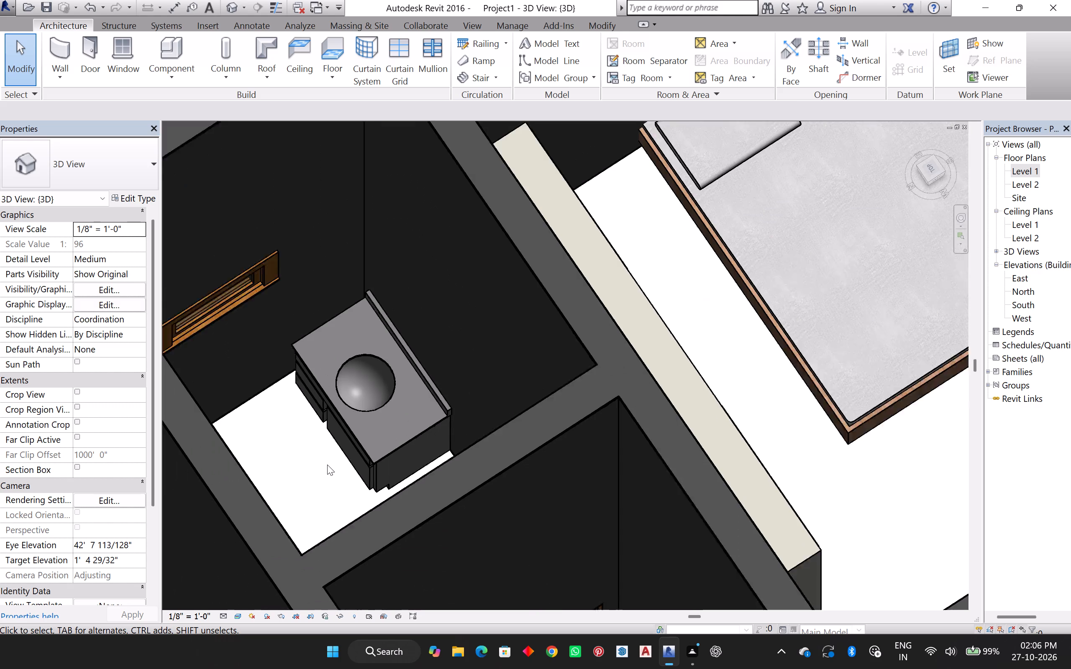
pyautogui.scroll(-1, 327, 465)
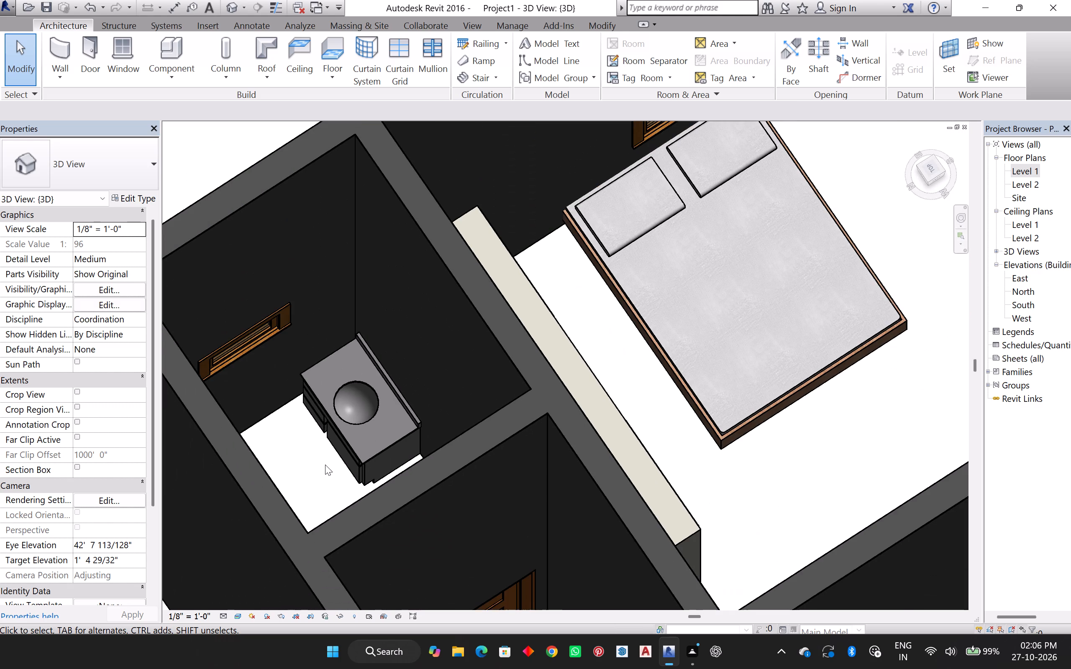
# Examine the southern bathroom in the 3D view, checking how the vanity and corner shower stall sit against the walls.
pyautogui.scroll(-1, 328, 465)
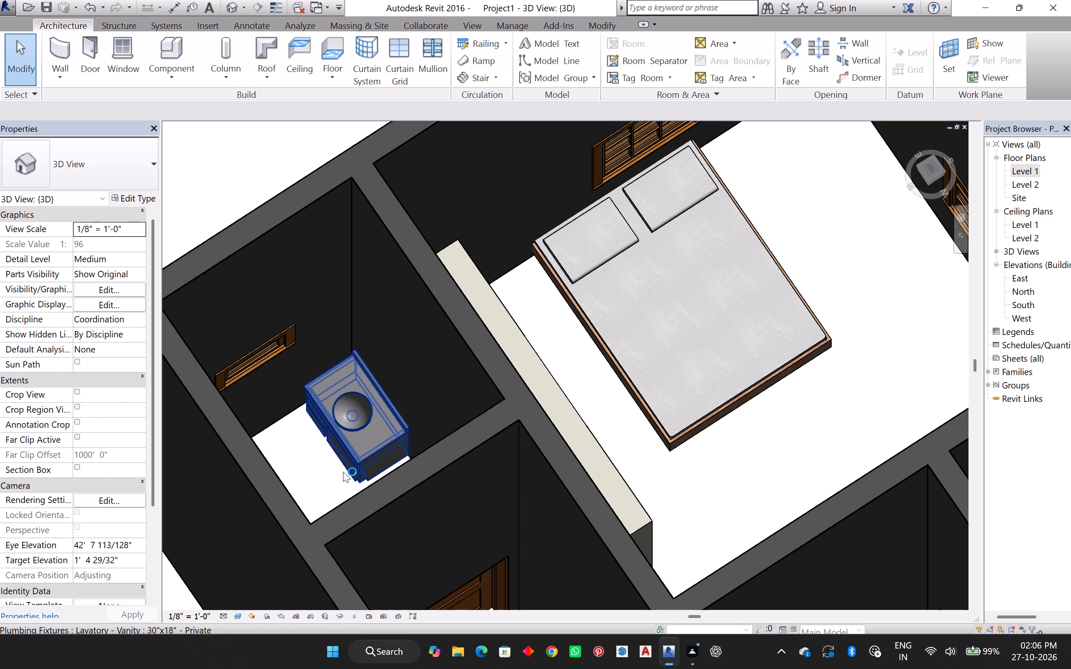
pyautogui.moveTo(343, 472); pyautogui.dragTo(445, 355, button='middle')
pyautogui.keyDown('shift'); pyautogui.moveTo(365, 424); pyautogui.dragTo(515, 435, button='middle'); pyautogui.keyUp('shift')
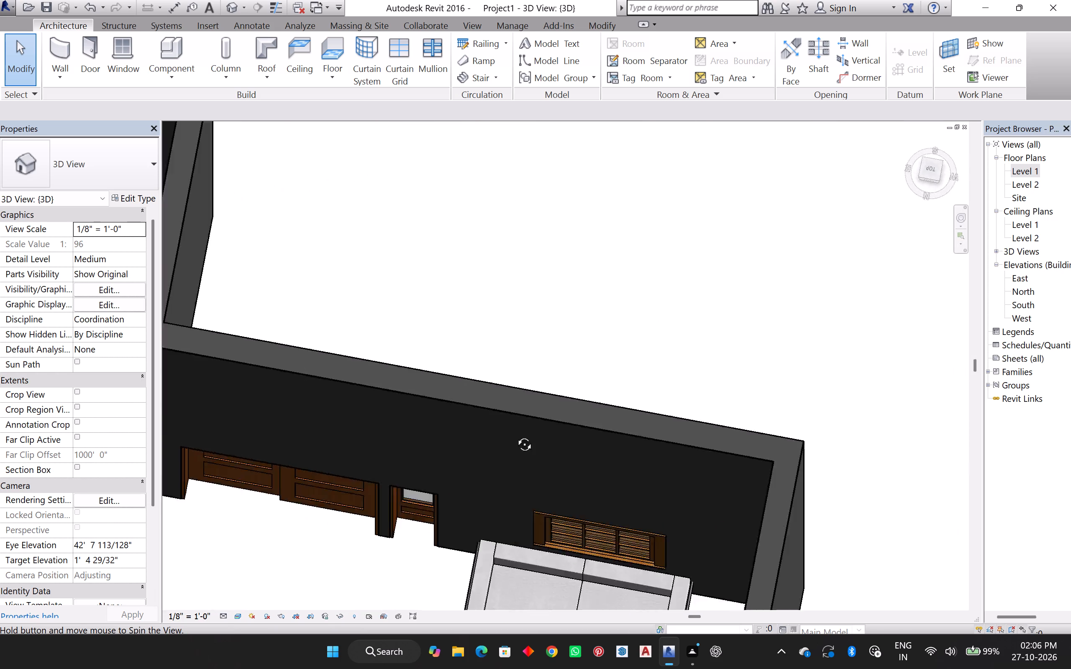
pyautogui.keyDown('shift'); pyautogui.moveTo(515, 435); pyautogui.dragTo(794, 448, button='middle'); pyautogui.keyUp('shift')
pyautogui.scroll(-14, 704, 421)
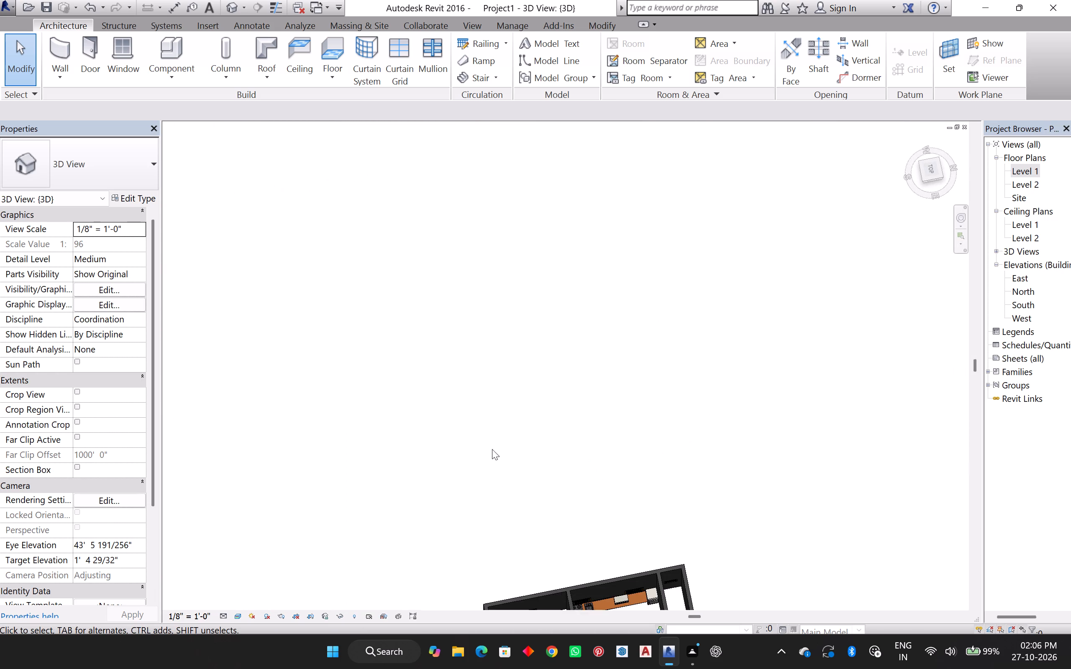
pyautogui.scroll(-3, 485, 493)
pyautogui.moveTo(569, 570); pyautogui.dragTo(573, 371, button='middle')
pyautogui.middleClick(573, 371)
pyautogui.scroll(3, 597, 411)
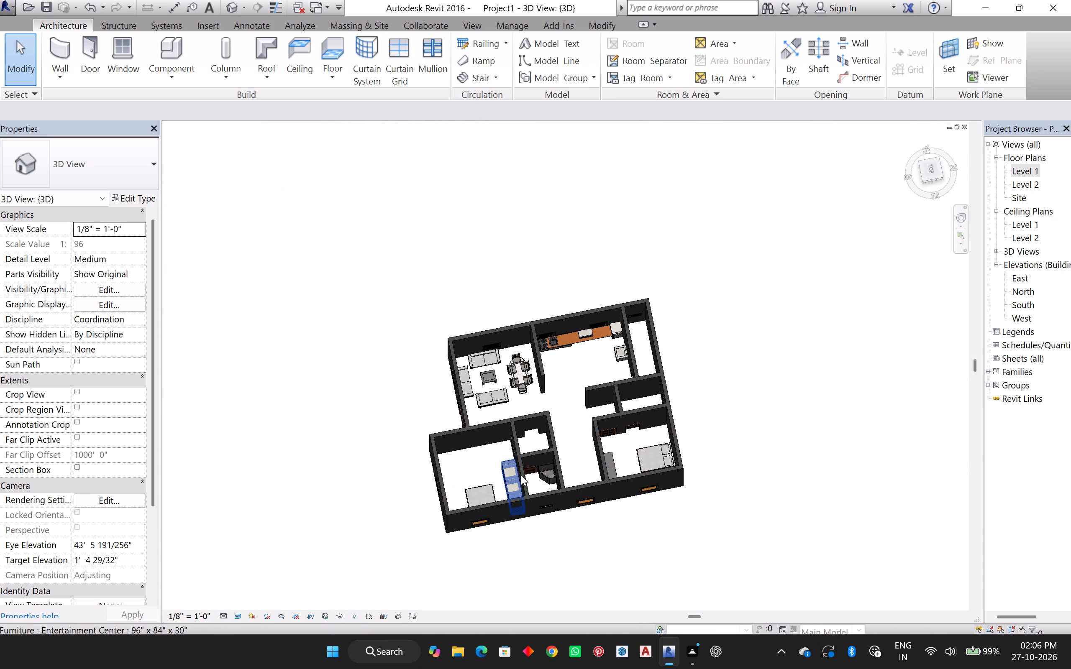
pyautogui.scroll(18, 527, 472)
pyautogui.scroll(-1, 559, 479)
pyautogui.scroll(2, 559, 479)
pyautogui.scroll(1, 557, 519)
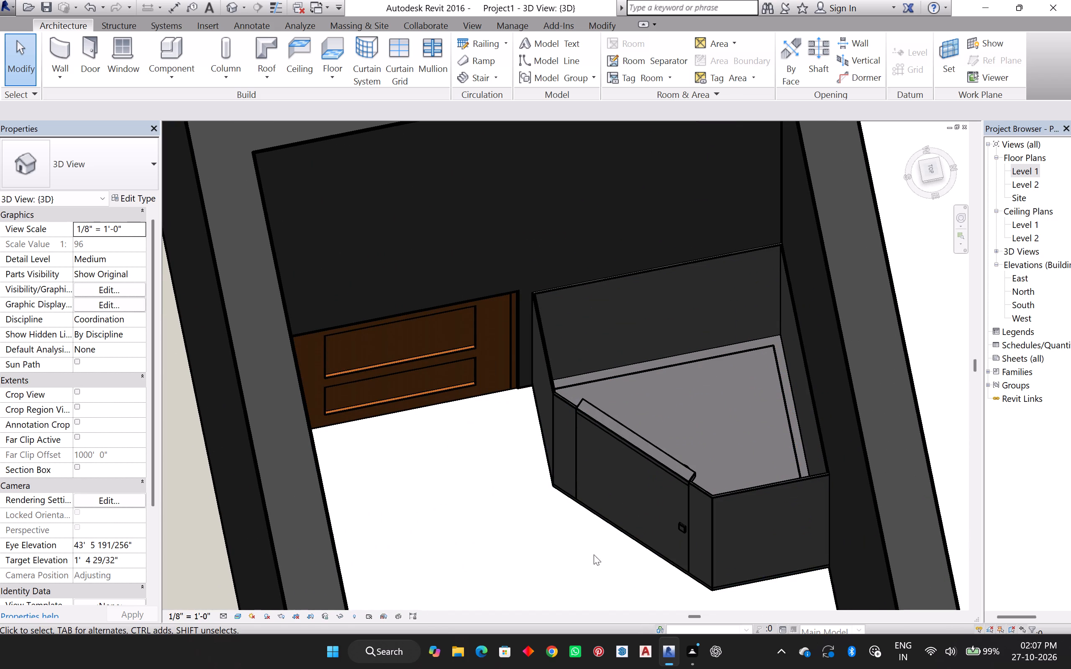
pyautogui.keyDown('shift'); pyautogui.moveTo(594, 573); pyautogui.dragTo(574, 548, button='middle'); pyautogui.keyUp('shift')
pyautogui.keyDown('shift'); pyautogui.middleClick(574, 548); pyautogui.keyUp('shift')
pyautogui.scroll(-6, 442, 424)
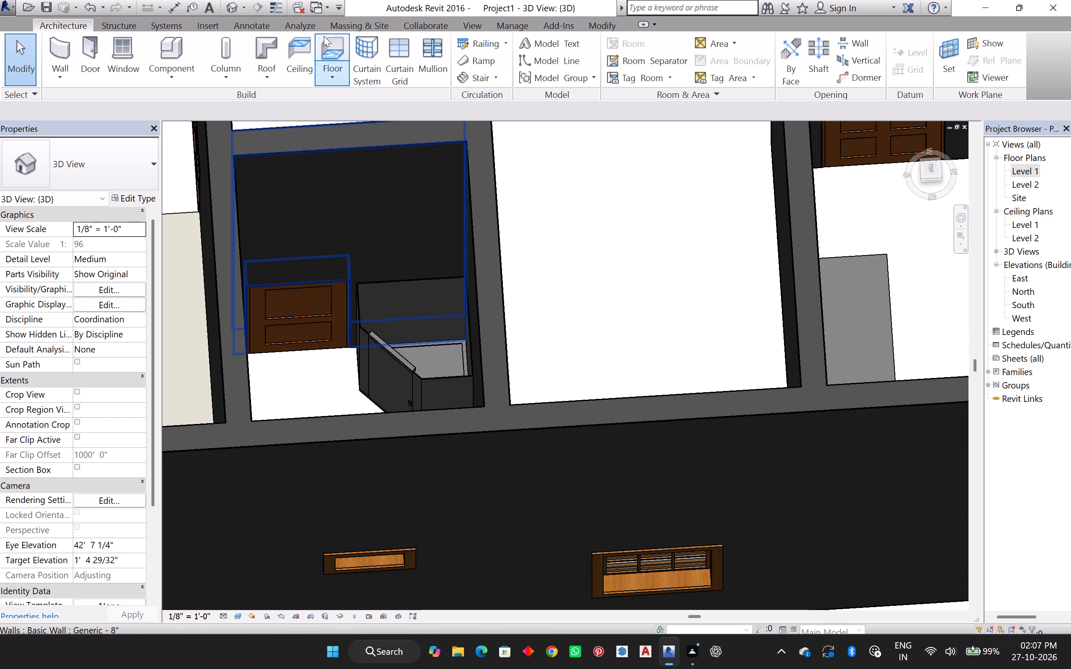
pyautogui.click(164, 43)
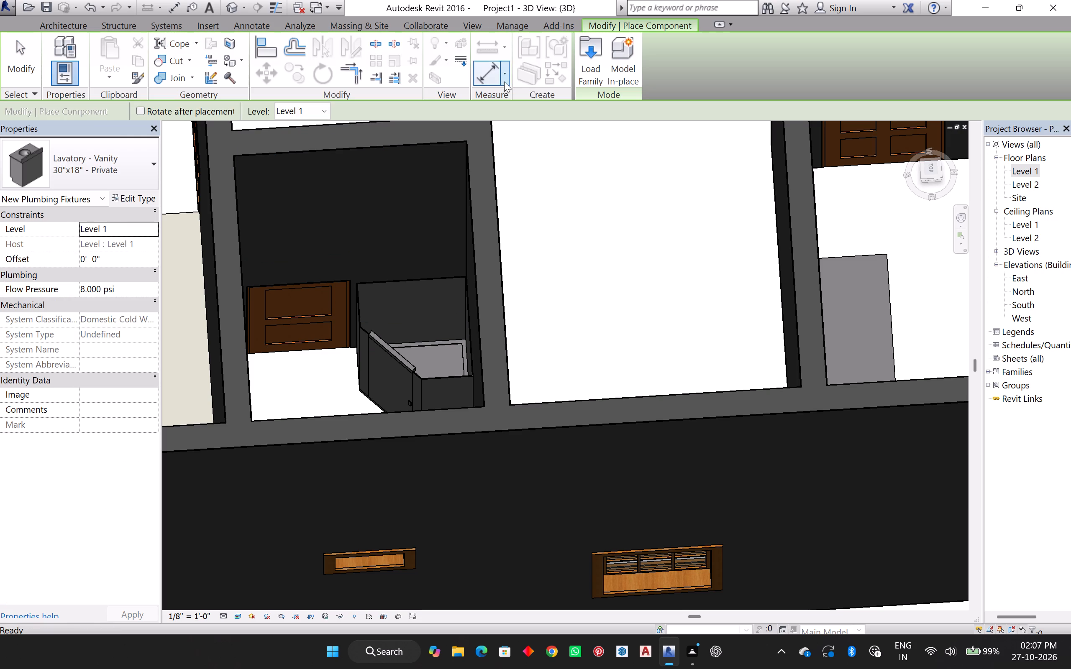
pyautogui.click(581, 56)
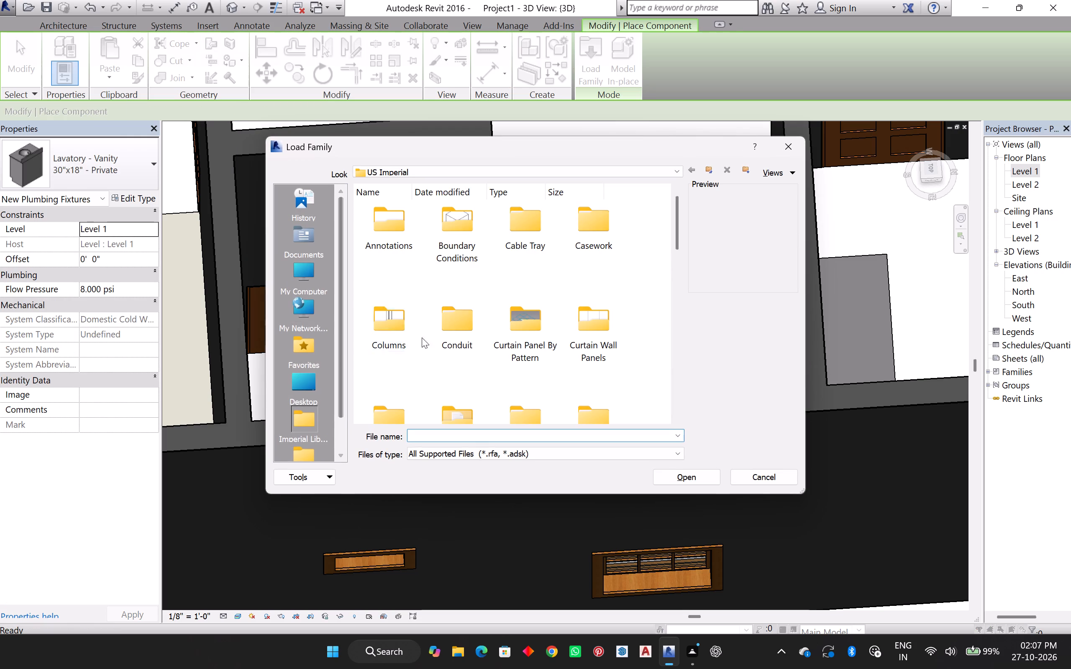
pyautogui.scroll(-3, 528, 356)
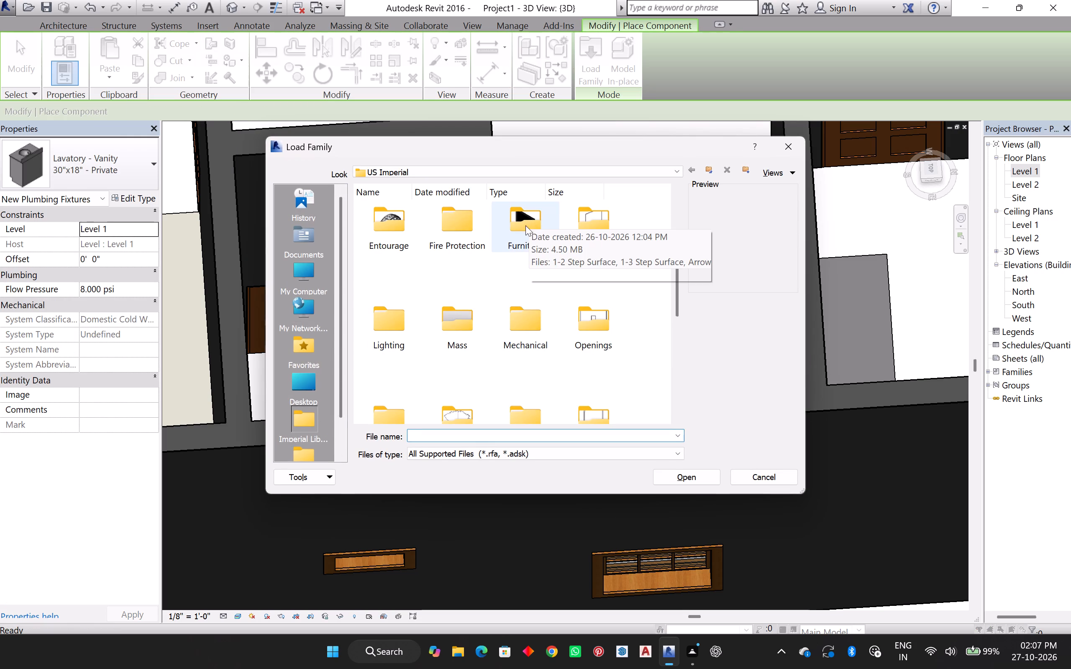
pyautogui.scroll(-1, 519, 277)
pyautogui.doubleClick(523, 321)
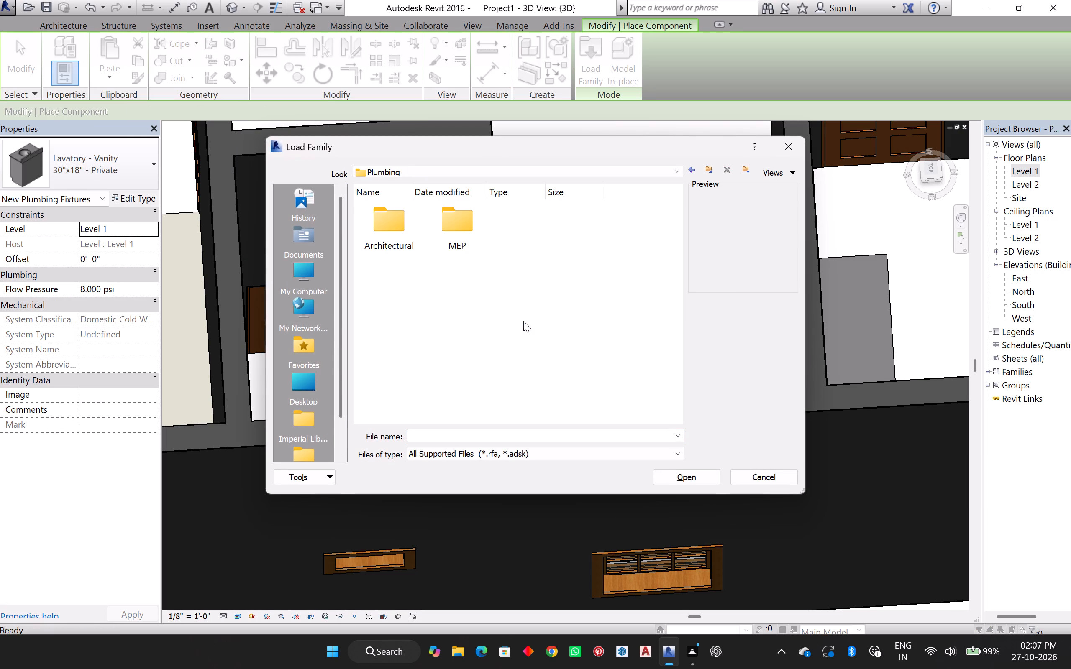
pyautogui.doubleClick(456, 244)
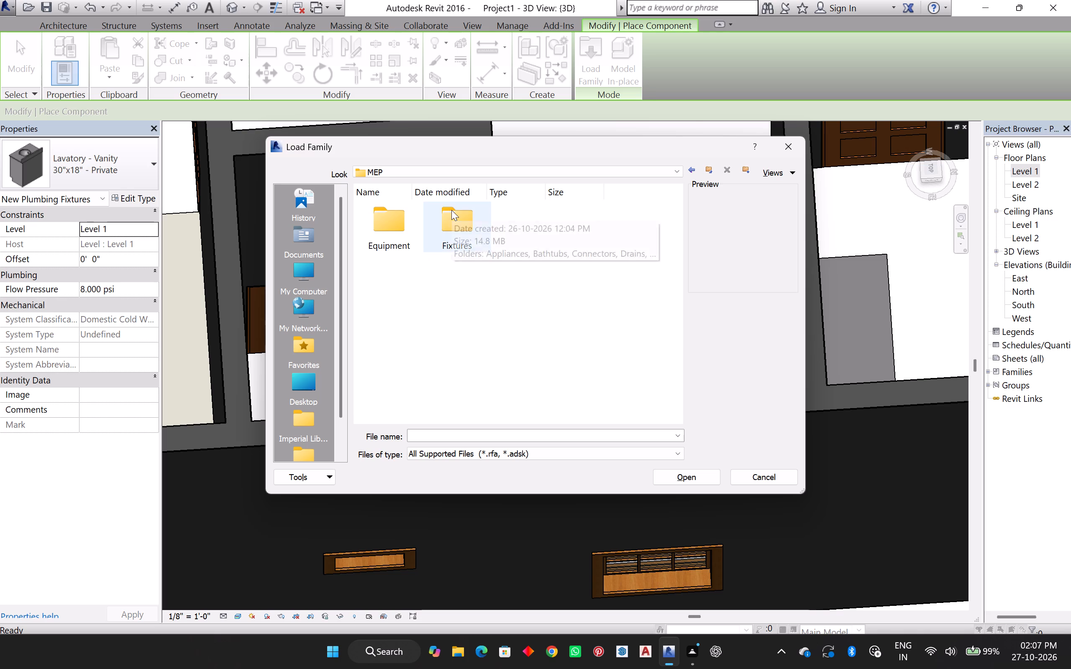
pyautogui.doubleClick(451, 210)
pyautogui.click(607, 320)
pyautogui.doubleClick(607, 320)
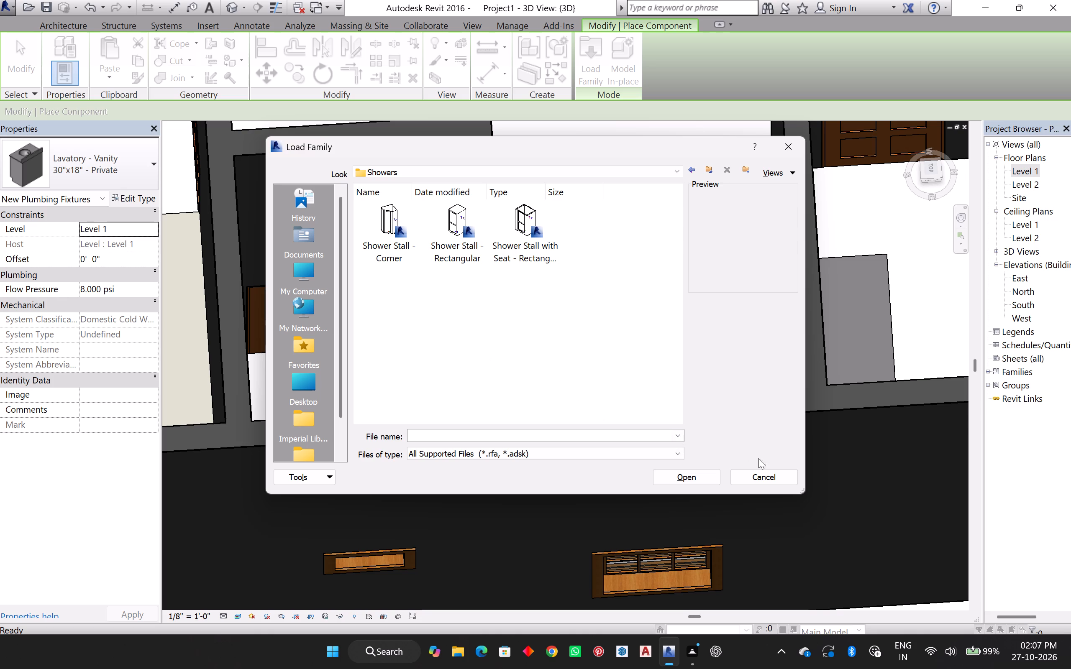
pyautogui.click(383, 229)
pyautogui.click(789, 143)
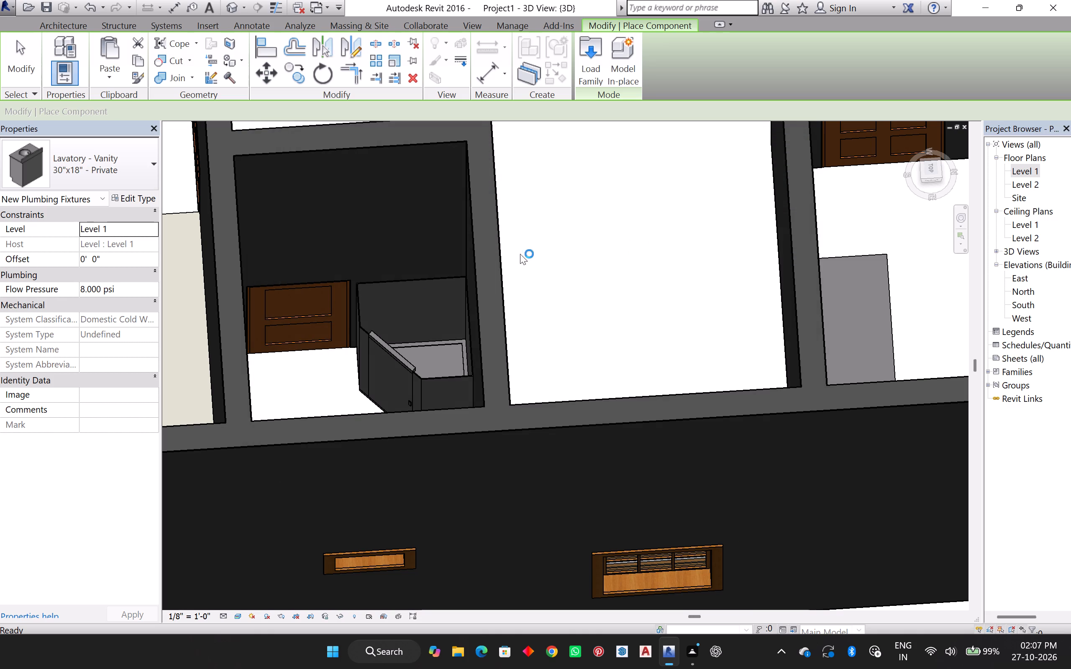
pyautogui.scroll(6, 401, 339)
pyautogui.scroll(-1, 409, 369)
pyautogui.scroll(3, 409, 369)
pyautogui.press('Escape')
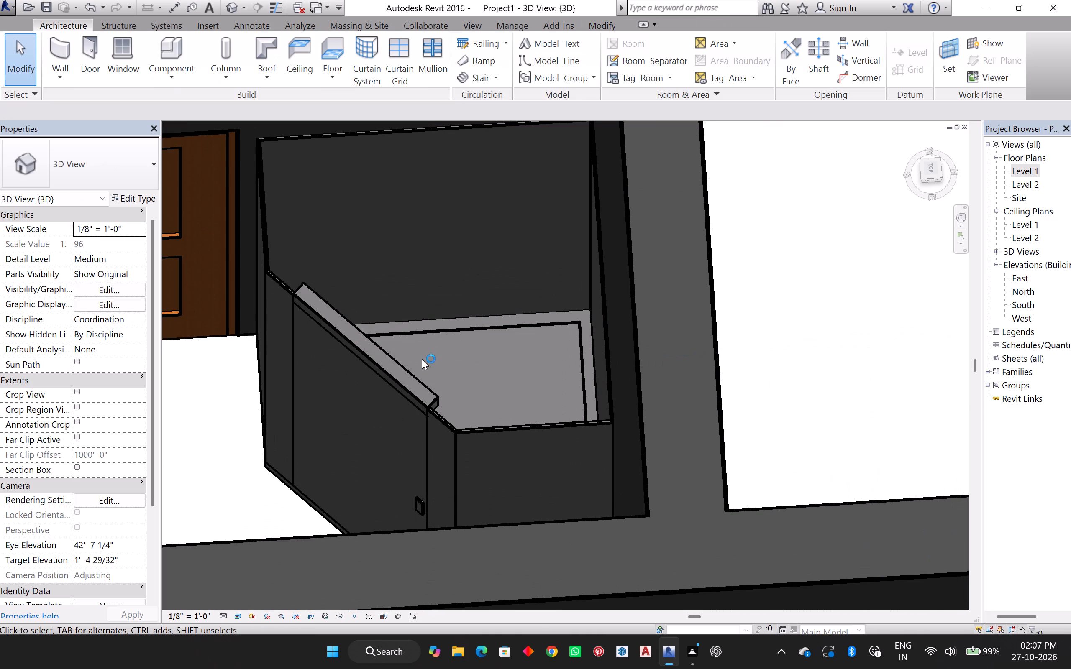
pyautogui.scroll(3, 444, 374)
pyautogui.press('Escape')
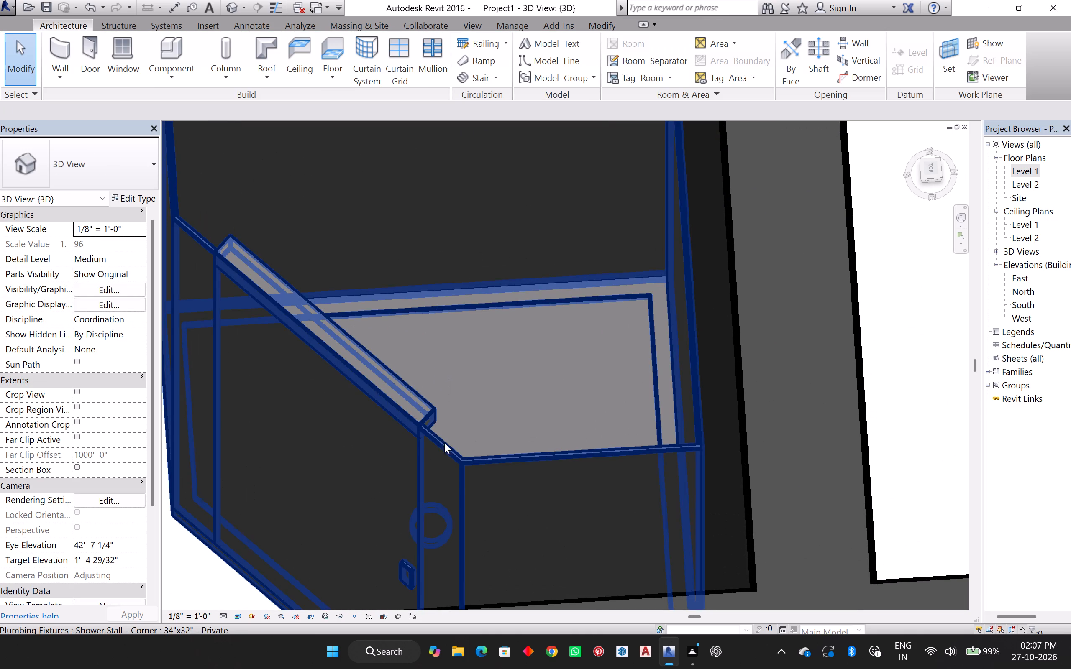
# Examine the southern bathroom's corner shower stall, water closet and vanity from several angles in the 3D view.
pyautogui.scroll(-6, 504, 339)
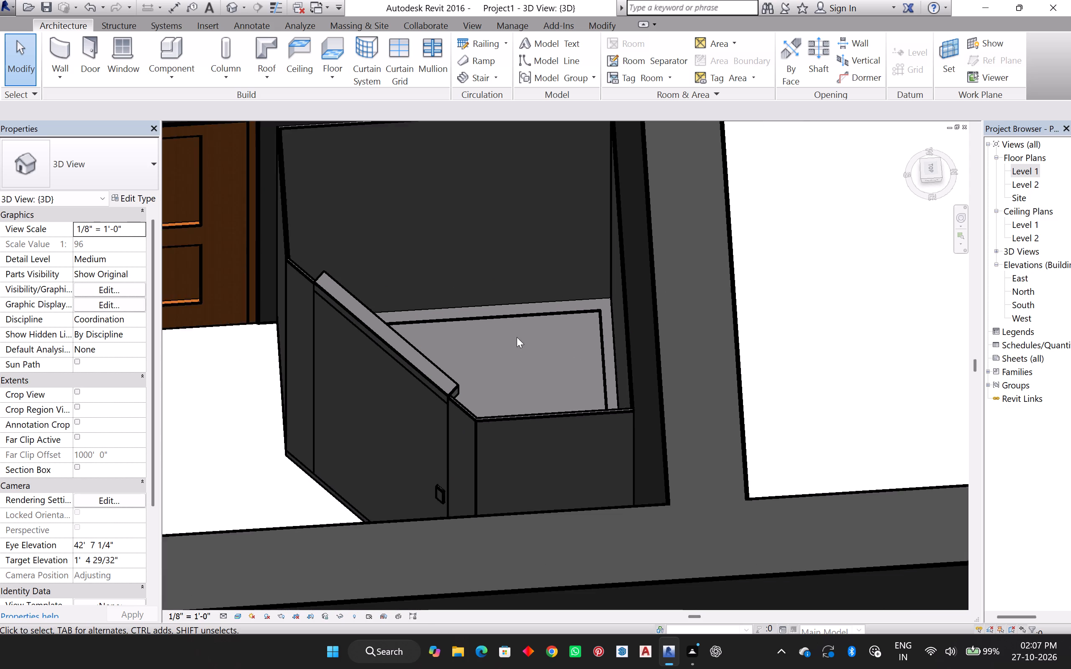
pyautogui.scroll(-2, 517, 337)
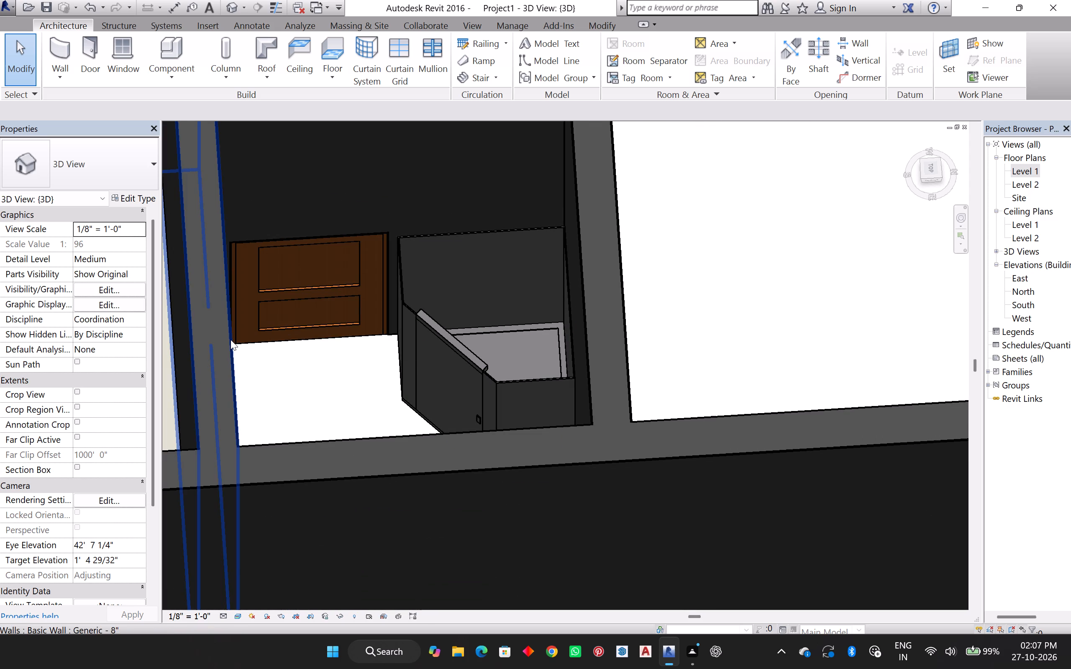
pyautogui.keyDown('shift'); pyautogui.moveTo(364, 352); pyautogui.dragTo(399, 327, button='middle'); pyautogui.keyUp('shift')
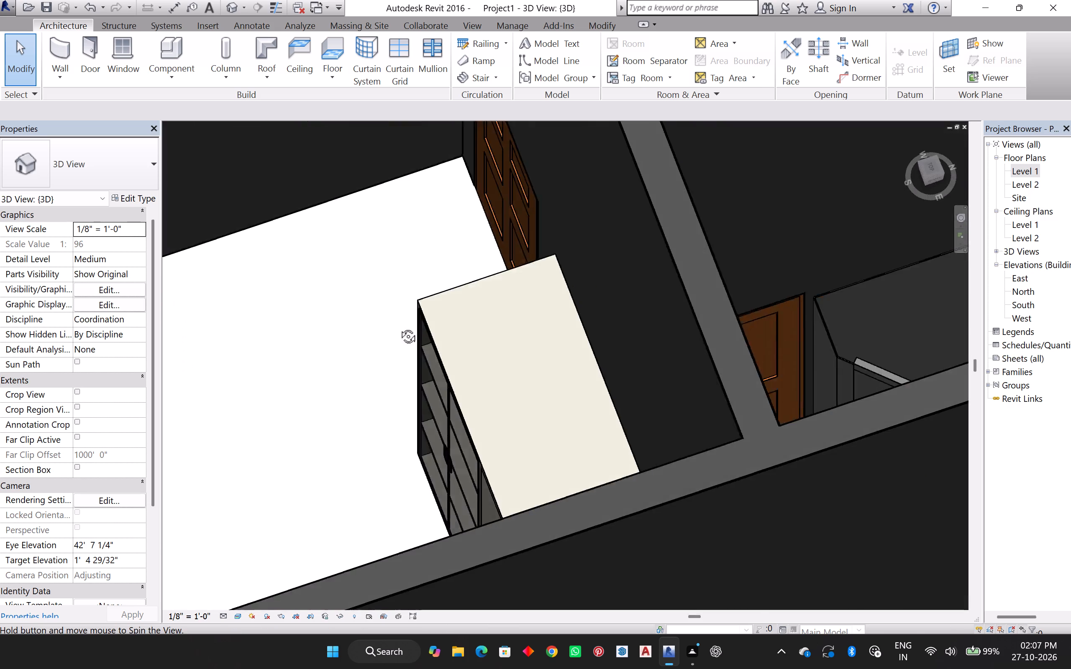
pyautogui.keyDown('shift'); pyautogui.moveTo(399, 327); pyautogui.dragTo(370, 328, button='middle'); pyautogui.keyUp('shift')
pyautogui.scroll(-4, 578, 293)
pyautogui.scroll(-3, 690, 272)
pyautogui.keyDown('shift'); pyautogui.moveTo(787, 251); pyautogui.dragTo(671, 357, button='middle'); pyautogui.keyUp('shift')
pyautogui.middleClick(674, 358)
pyautogui.scroll(-2, 757, 368)
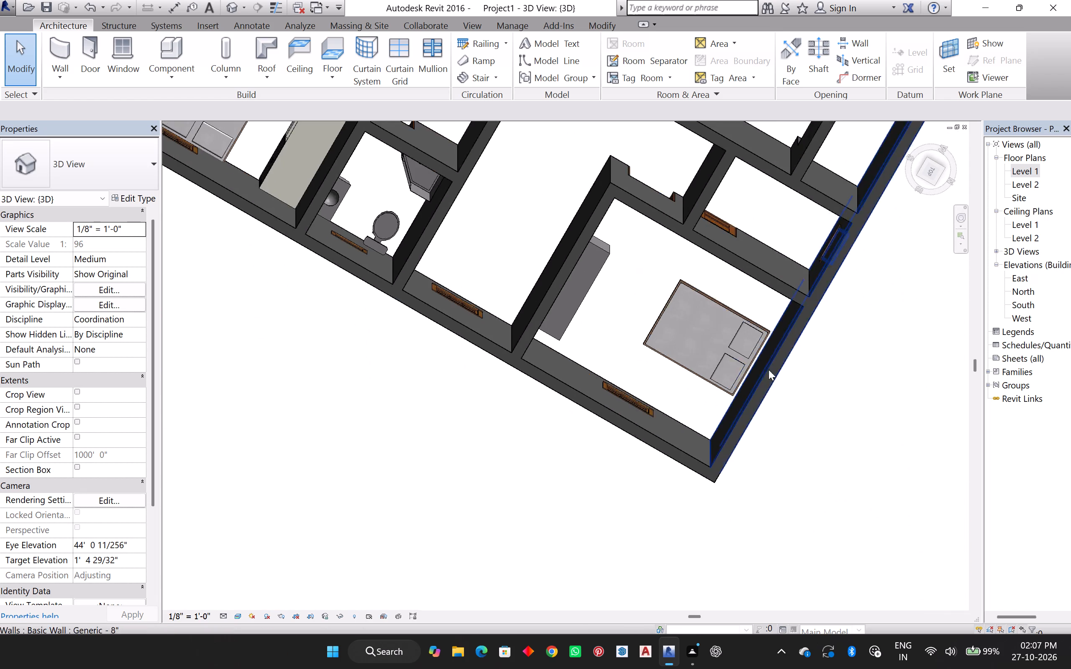
pyautogui.scroll(-1, 769, 370)
pyautogui.scroll(5, 412, 171)
pyautogui.scroll(1, 468, 192)
pyautogui.scroll(-1, 468, 192)
pyautogui.scroll(4, 468, 192)
pyautogui.scroll(-3, 479, 365)
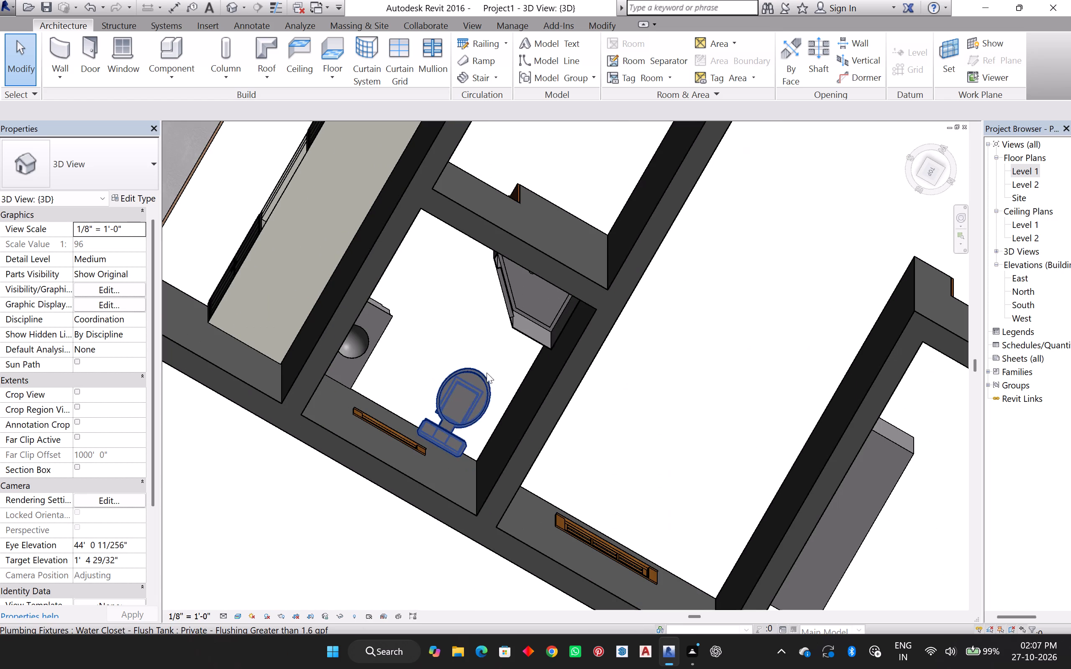
pyautogui.keyDown('shift'); pyautogui.moveTo(457, 375); pyautogui.dragTo(574, 274, button='middle'); pyautogui.keyUp('shift')
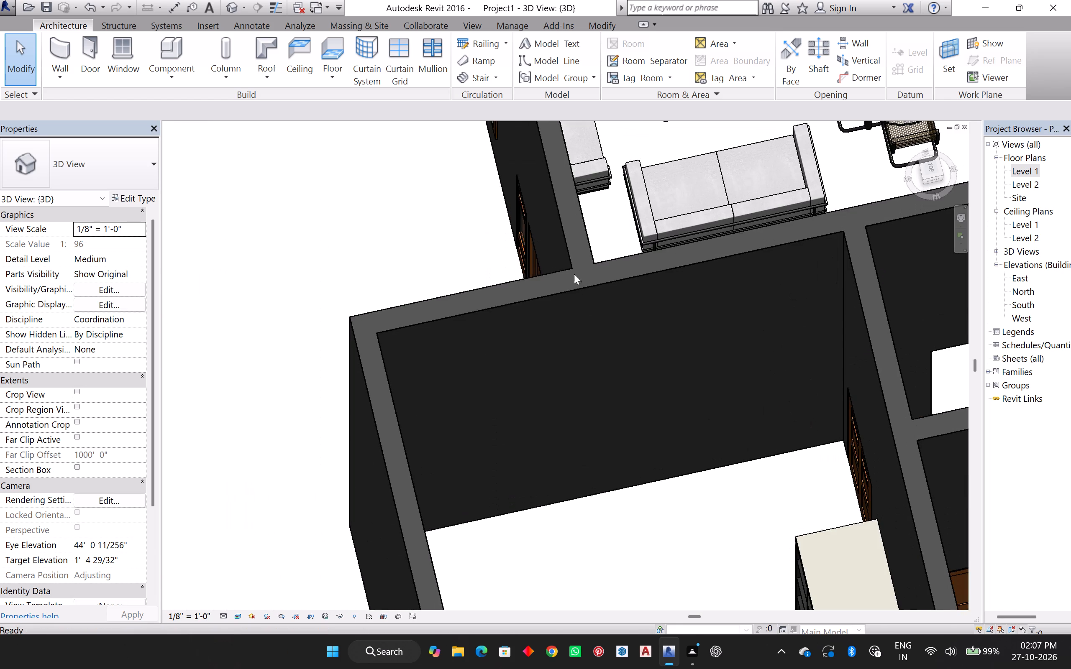
pyautogui.scroll(-4, 235, 330)
pyautogui.scroll(4, 774, 435)
pyautogui.scroll(6, 723, 391)
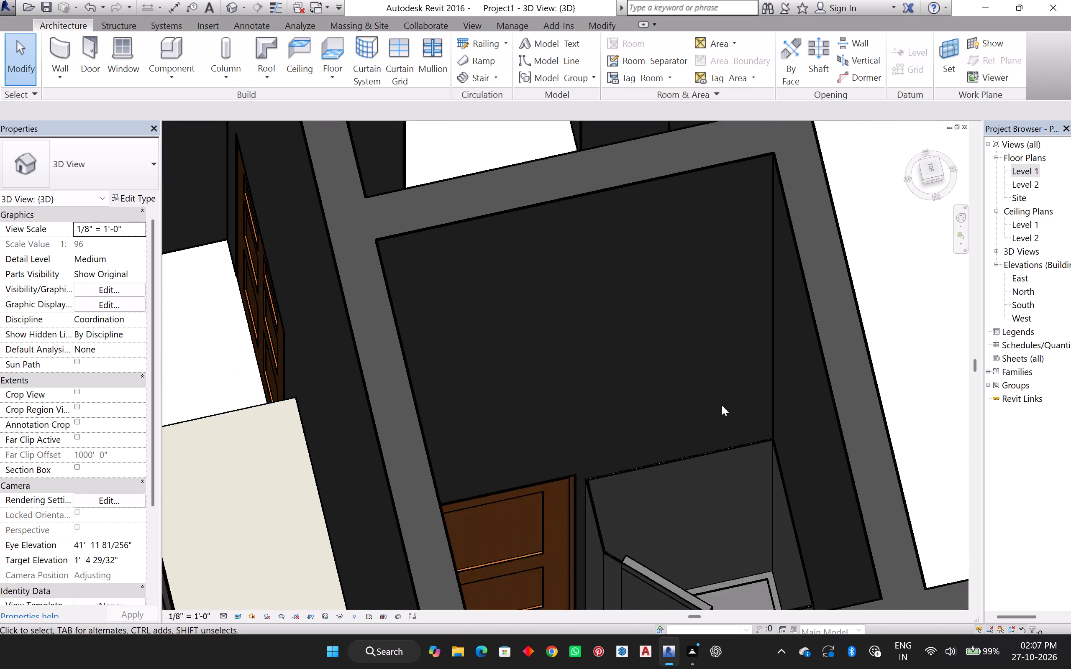
pyautogui.scroll(-3, 660, 378)
pyautogui.moveTo(633, 521); pyautogui.dragTo(694, 432, button='middle')
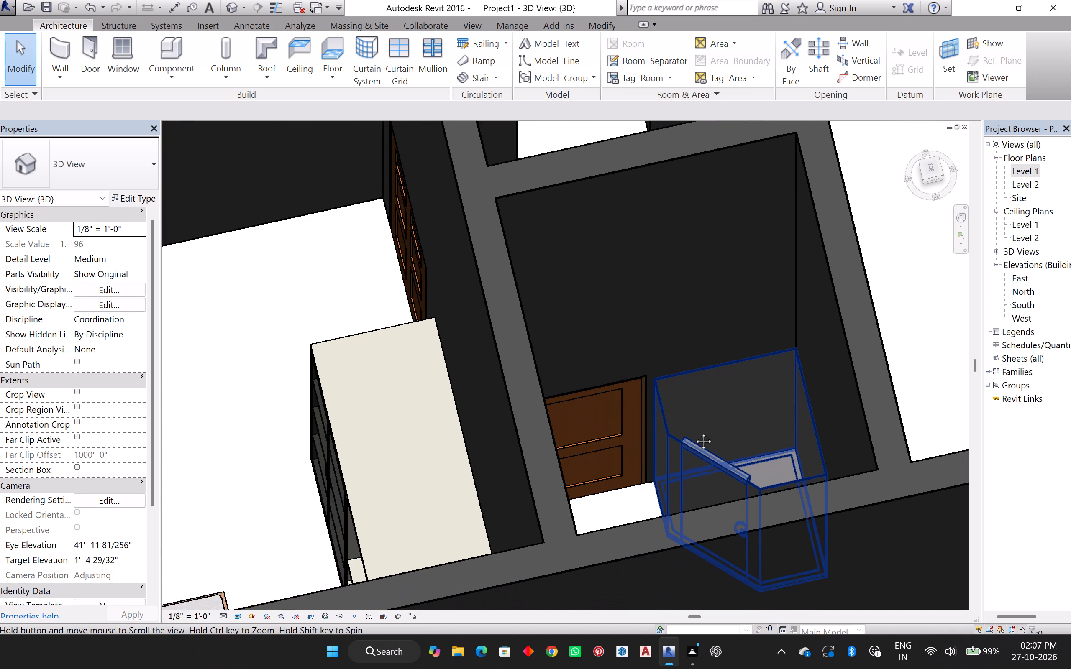
pyautogui.moveTo(694, 432); pyautogui.dragTo(699, 411, button='middle')
pyautogui.moveTo(699, 410); pyautogui.dragTo(699, 406, button='middle')
pyautogui.scroll(7, 734, 398)
pyautogui.scroll(-3, 570, 376)
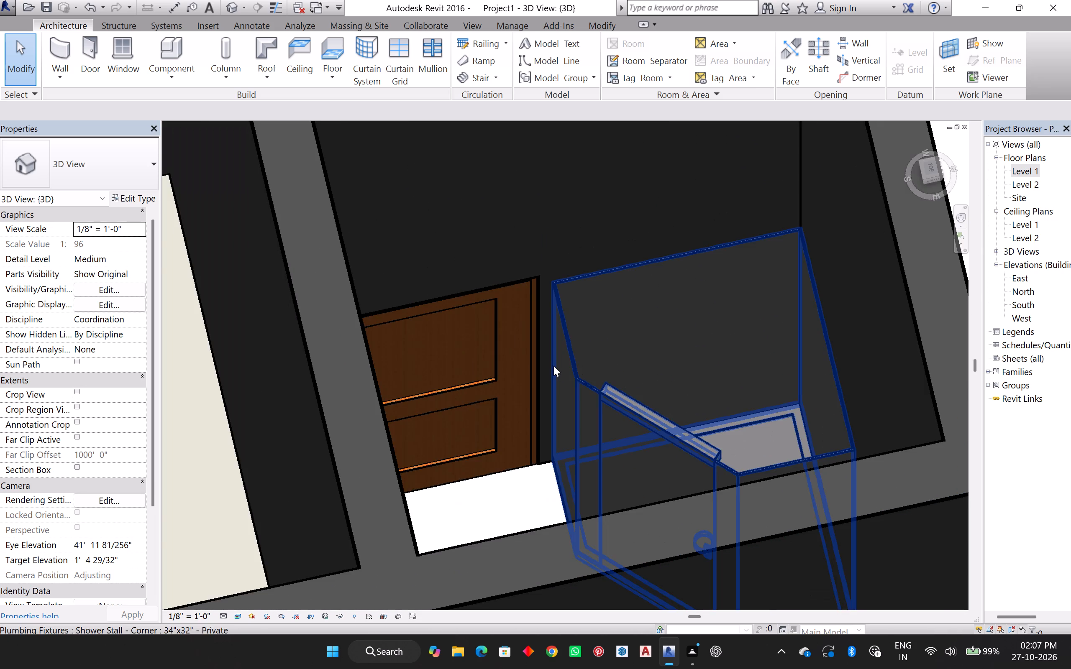
pyautogui.scroll(-4, 553, 366)
pyautogui.scroll(5, 619, 454)
pyautogui.keyDown('shift'); pyautogui.moveTo(513, 387); pyautogui.dragTo(544, 411, button='middle'); pyautogui.keyUp('shift')
pyautogui.keyDown('shift'); pyautogui.middleClick(544, 411); pyautogui.keyUp('shift')
pyautogui.scroll(-8, 200, 404)
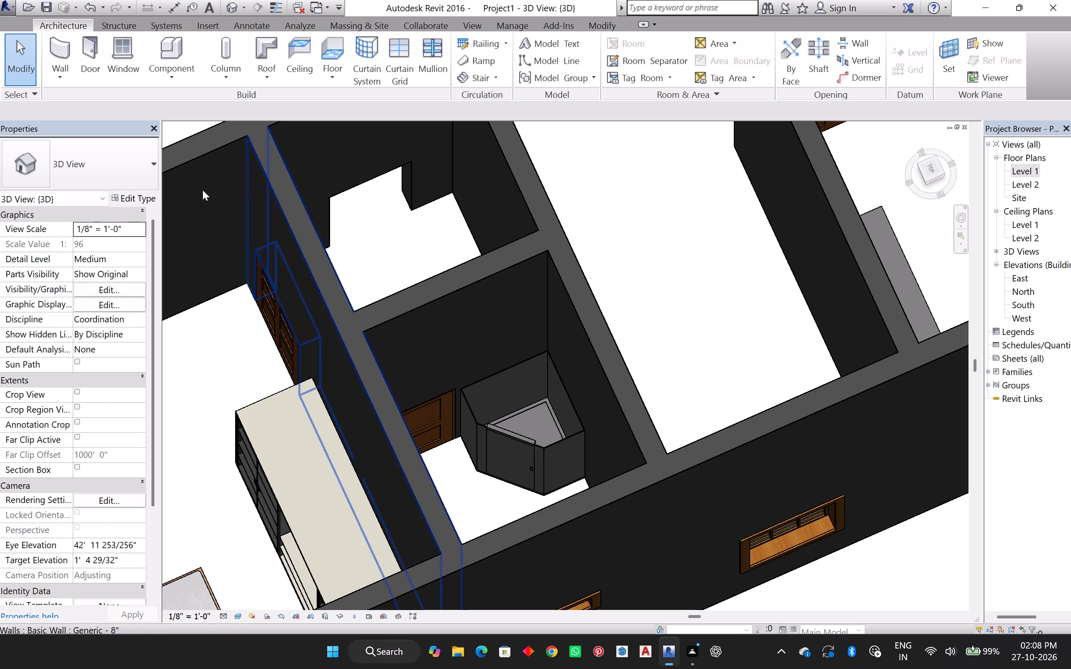
# Examine the whole furnished Level 1 layout from several sides and from above, including the bedrooms, bathrooms, kitchen and living area.
pyautogui.scroll(-6, 342, 426)
pyautogui.keyDown('shift'); pyautogui.moveTo(446, 393); pyautogui.dragTo(526, 367, button='middle'); pyautogui.keyUp('shift')
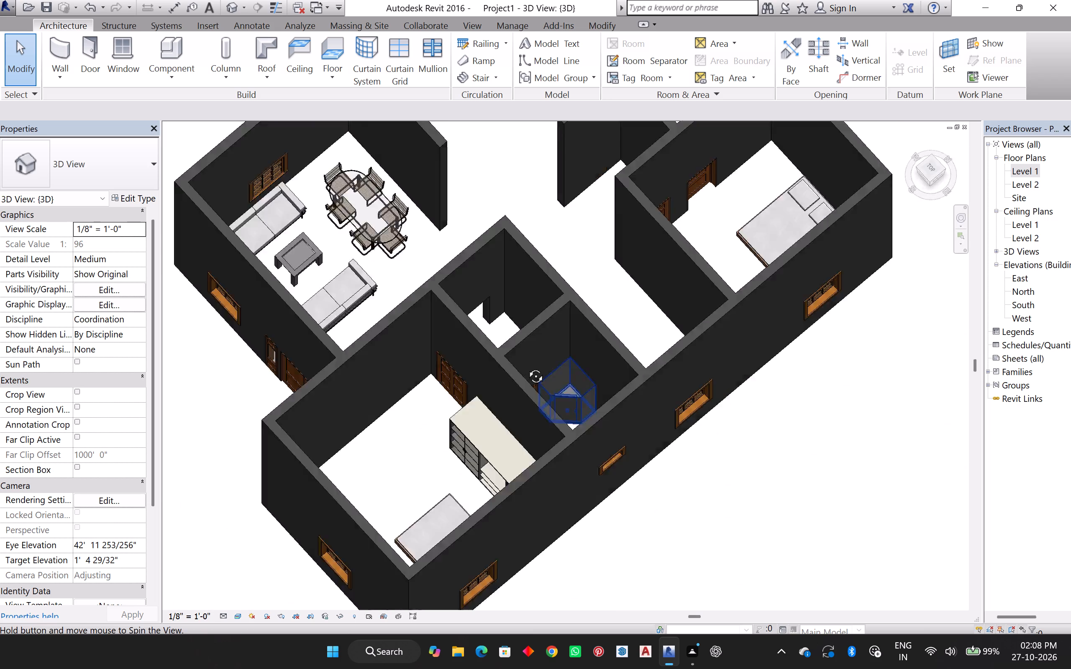
pyautogui.keyDown('shift'); pyautogui.moveTo(526, 367); pyautogui.dragTo(602, 315, button='middle'); pyautogui.keyUp('shift')
pyautogui.moveTo(645, 246); pyautogui.dragTo(514, 405, button='middle')
pyautogui.keyDown('shift'); pyautogui.moveTo(516, 414); pyautogui.dragTo(622, 414, button='middle'); pyautogui.keyUp('shift')
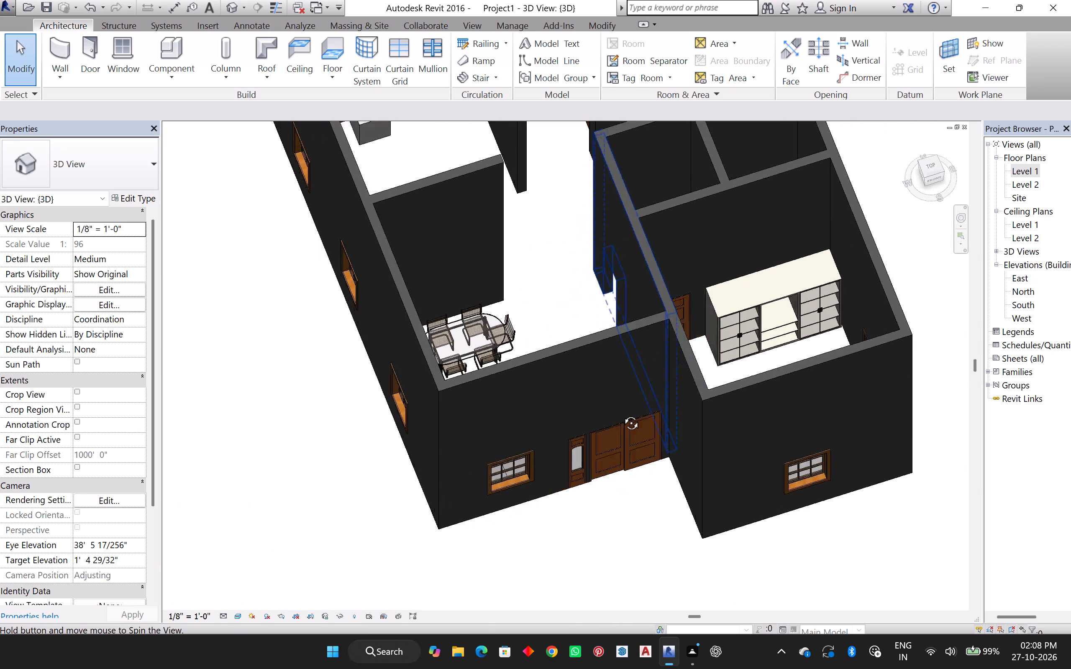
pyautogui.keyDown('shift'); pyautogui.moveTo(622, 414); pyautogui.dragTo(648, 398, button='middle'); pyautogui.keyUp('shift')
pyautogui.keyDown('shift'); pyautogui.middleClick(648, 395); pyautogui.keyUp('shift')
pyautogui.moveTo(589, 234); pyautogui.dragTo(536, 448, button='middle')
pyautogui.keyDown('shift'); pyautogui.moveTo(538, 462); pyautogui.dragTo(613, 471, button='middle'); pyautogui.keyUp('shift')
pyautogui.moveTo(491, 245); pyautogui.dragTo(508, 416, button='middle')
pyautogui.moveTo(464, 409); pyautogui.dragTo(469, 441, button='middle')
pyautogui.middleClick(469, 441)
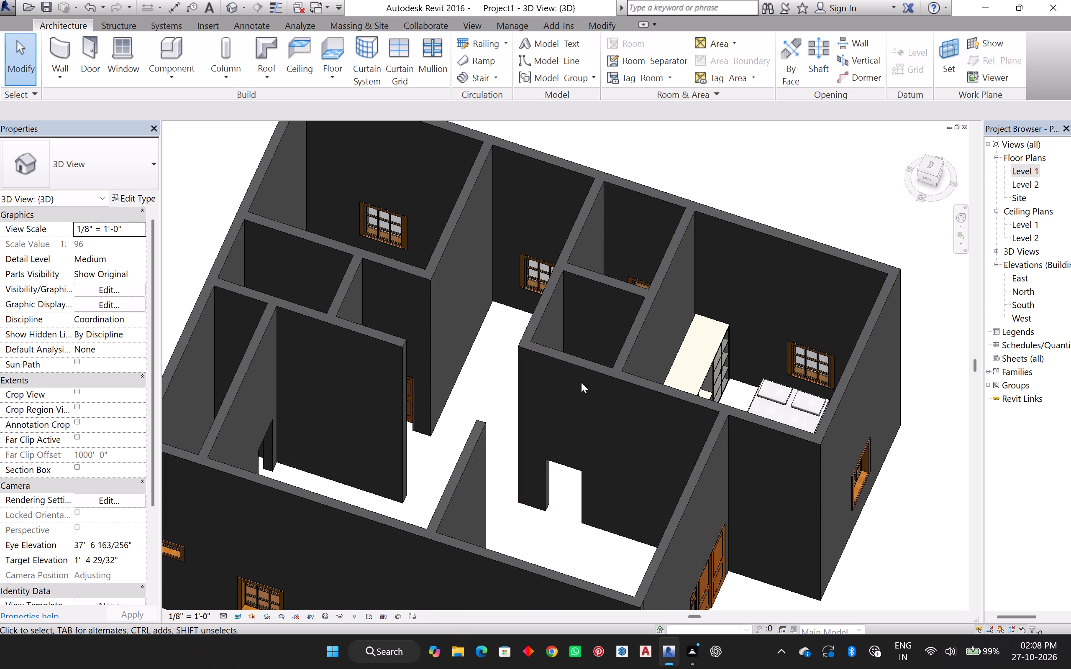
pyautogui.scroll(-2, 572, 400)
pyautogui.keyDown('shift'); pyautogui.moveTo(547, 382); pyautogui.dragTo(538, 414, button='middle'); pyautogui.keyUp('shift')
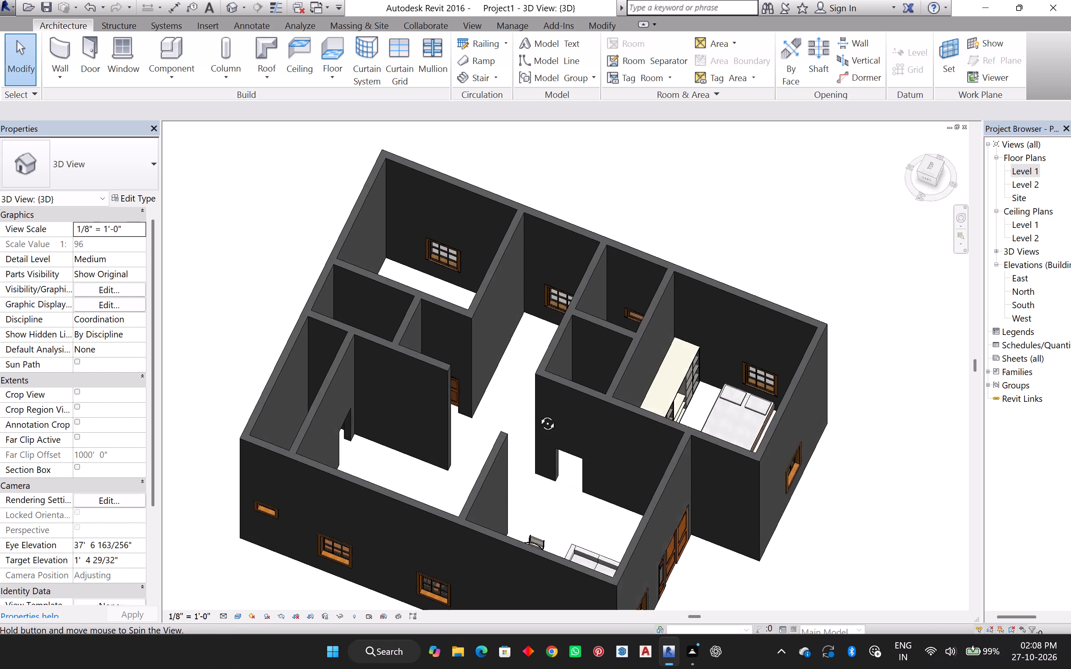
pyautogui.keyDown('shift'); pyautogui.moveTo(538, 414); pyautogui.dragTo(517, 511, button='middle'); pyautogui.keyUp('shift')
pyautogui.keyDown('shift'); pyautogui.moveTo(572, 420); pyautogui.dragTo(524, 427, button='middle'); pyautogui.keyUp('shift')
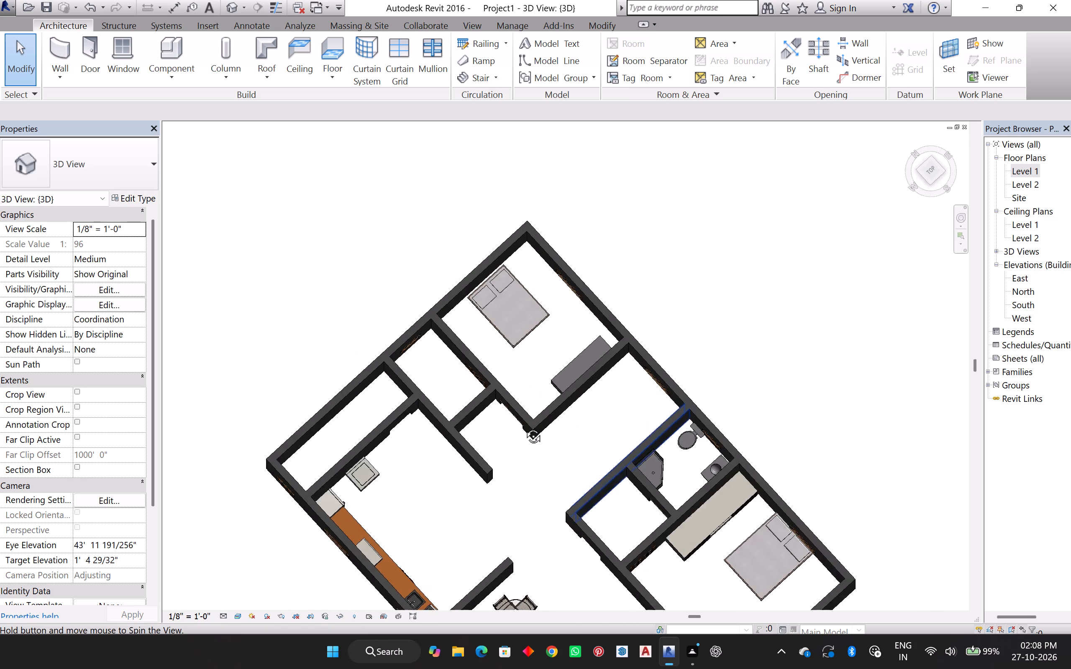
pyautogui.keyDown('shift'); pyautogui.moveTo(524, 427); pyautogui.dragTo(593, 424, button='middle'); pyautogui.keyUp('shift')
pyautogui.moveTo(570, 414); pyautogui.dragTo(462, 444, button='middle')
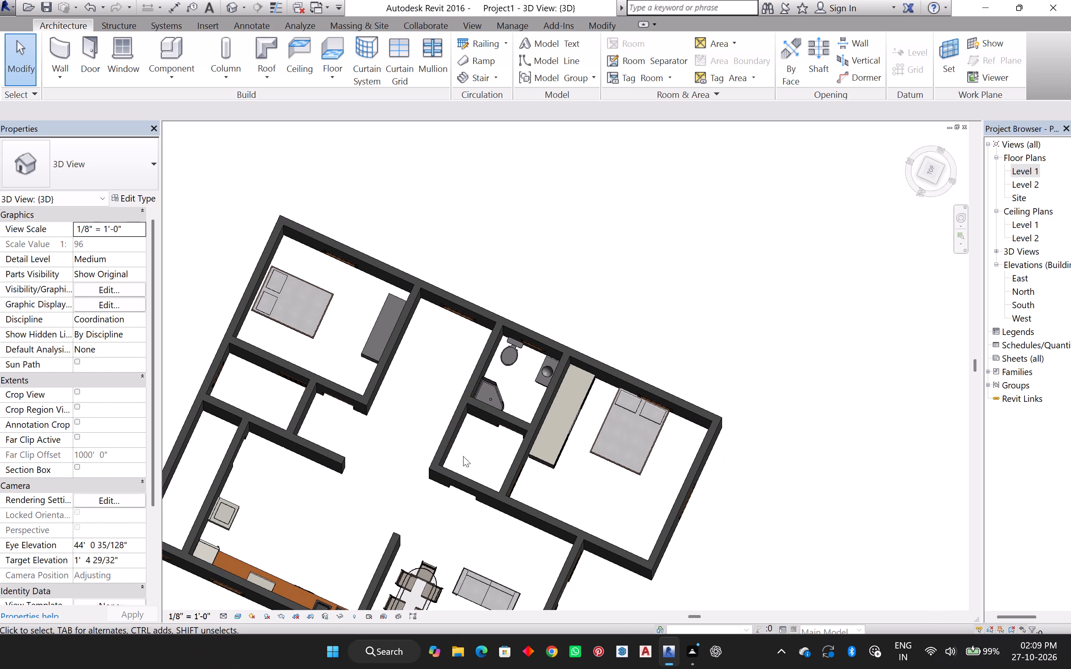
pyautogui.keyDown('shift'); pyautogui.moveTo(485, 475); pyautogui.dragTo(494, 480, button='middle'); pyautogui.keyUp('shift')
pyautogui.scroll(5, 515, 375)
pyautogui.scroll(-3, 511, 378)
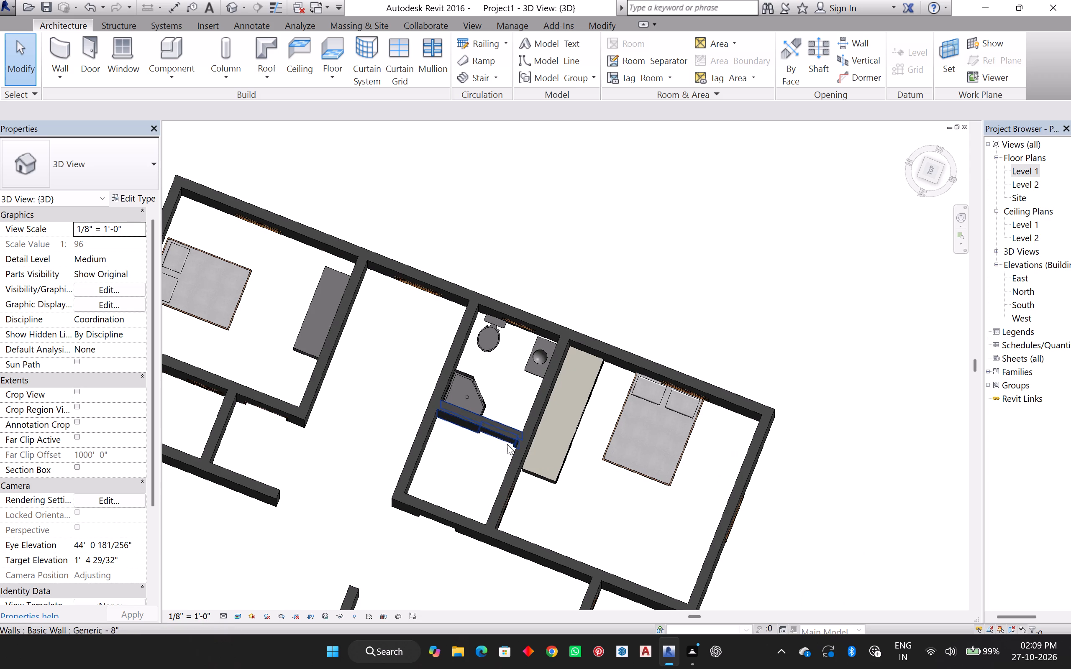
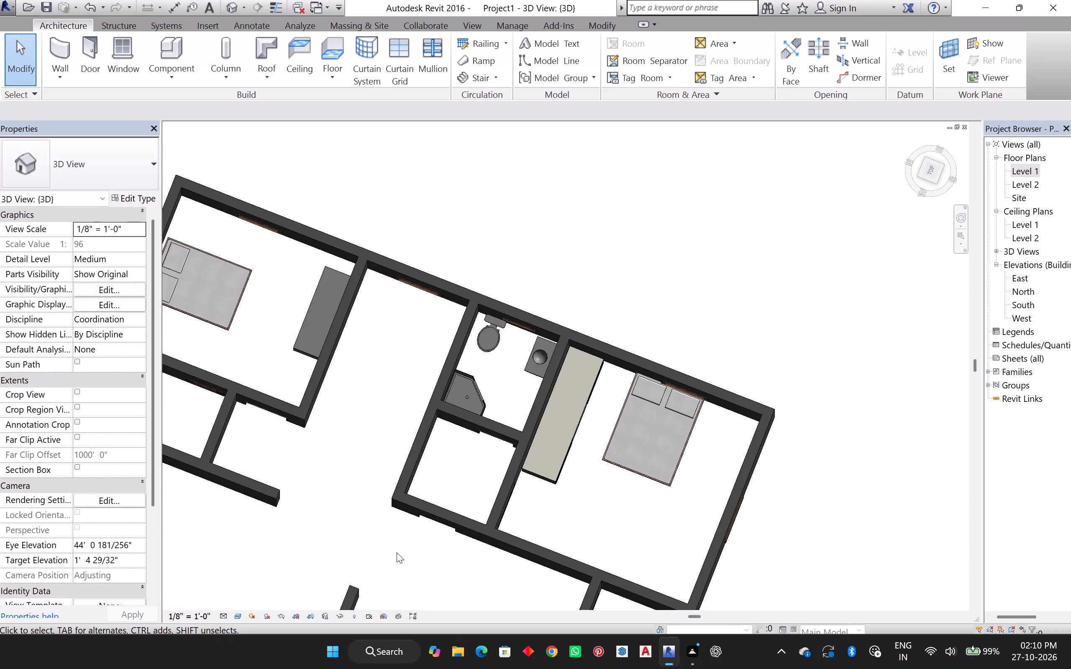
# Examine the house's walls, rooms, windows and furniture in 3D from a tilted overhead angle showing most of the layout.
pyautogui.keyDown('shift'); pyautogui.moveTo(347, 518); pyautogui.dragTo(434, 420, button='middle'); pyautogui.keyUp('shift')
pyautogui.moveTo(394, 418); pyautogui.dragTo(770, 357, button='middle')
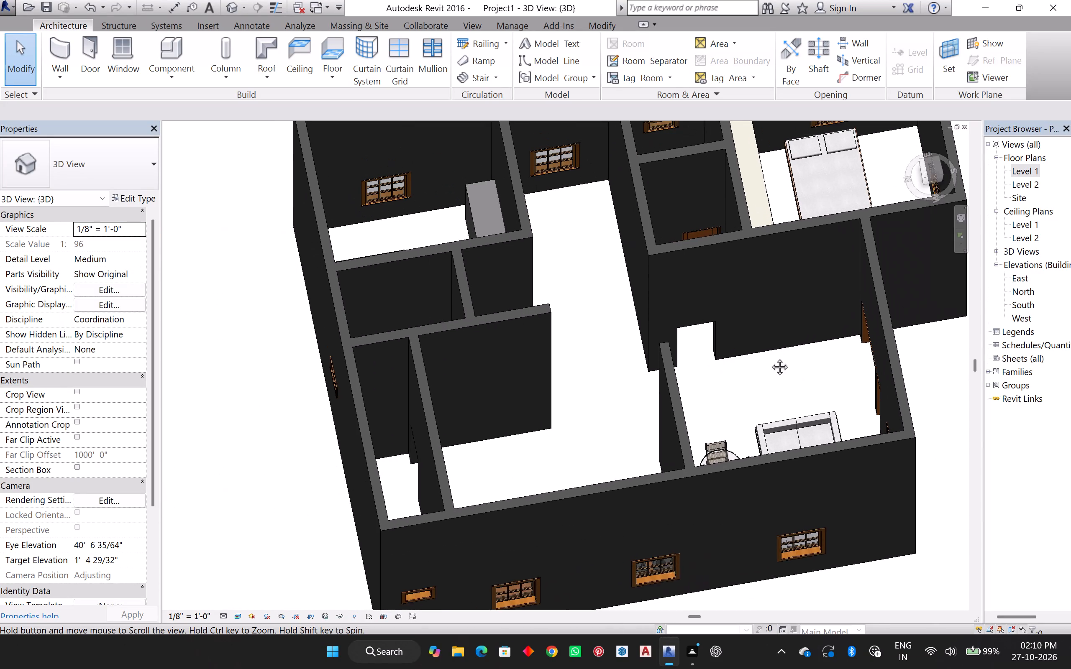
pyautogui.moveTo(770, 357); pyautogui.dragTo(770, 361, button='middle')
pyautogui.moveTo(771, 367); pyautogui.dragTo(771, 373, button='middle')
pyautogui.moveTo(769, 381); pyautogui.dragTo(769, 394, button='middle')
pyautogui.moveTo(692, 495); pyautogui.dragTo(678, 527, button='middle')
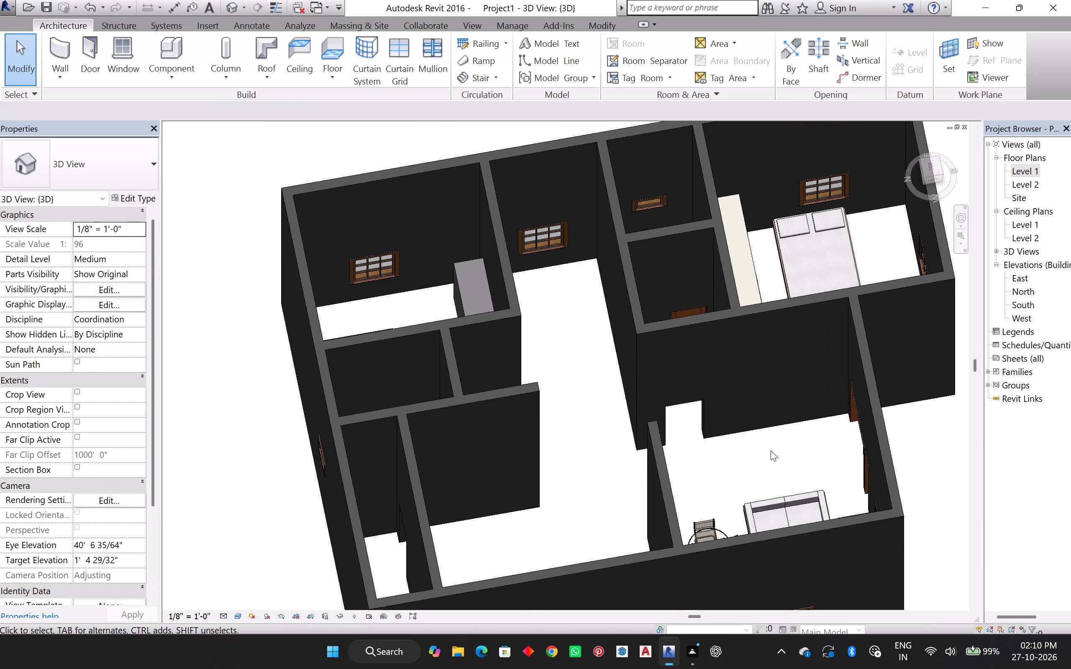
pyautogui.scroll(-1, 771, 450)
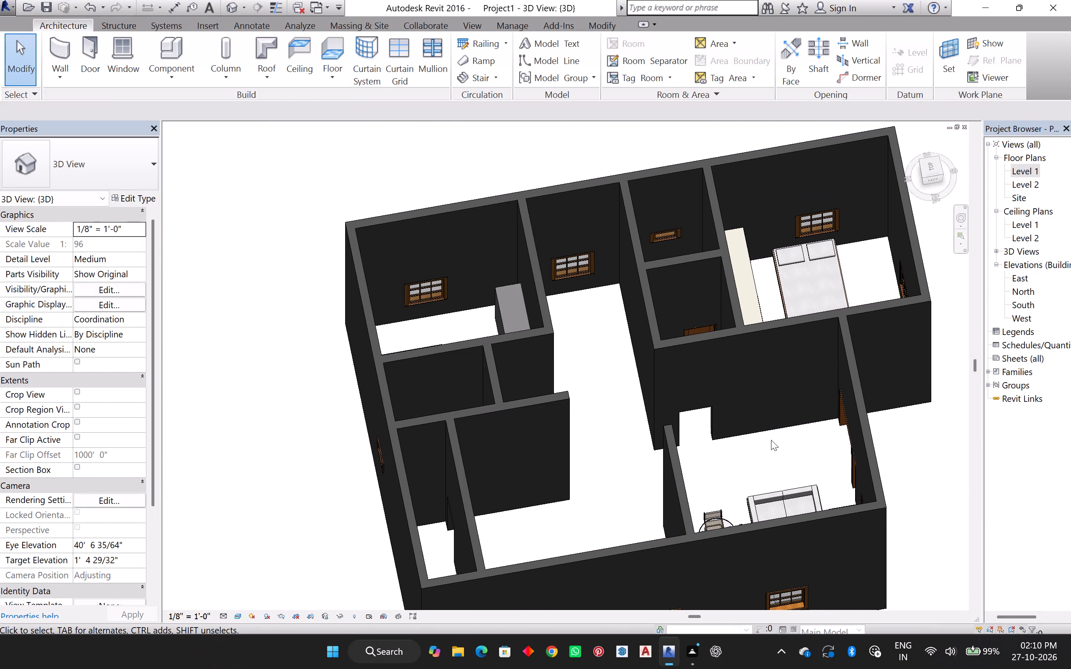
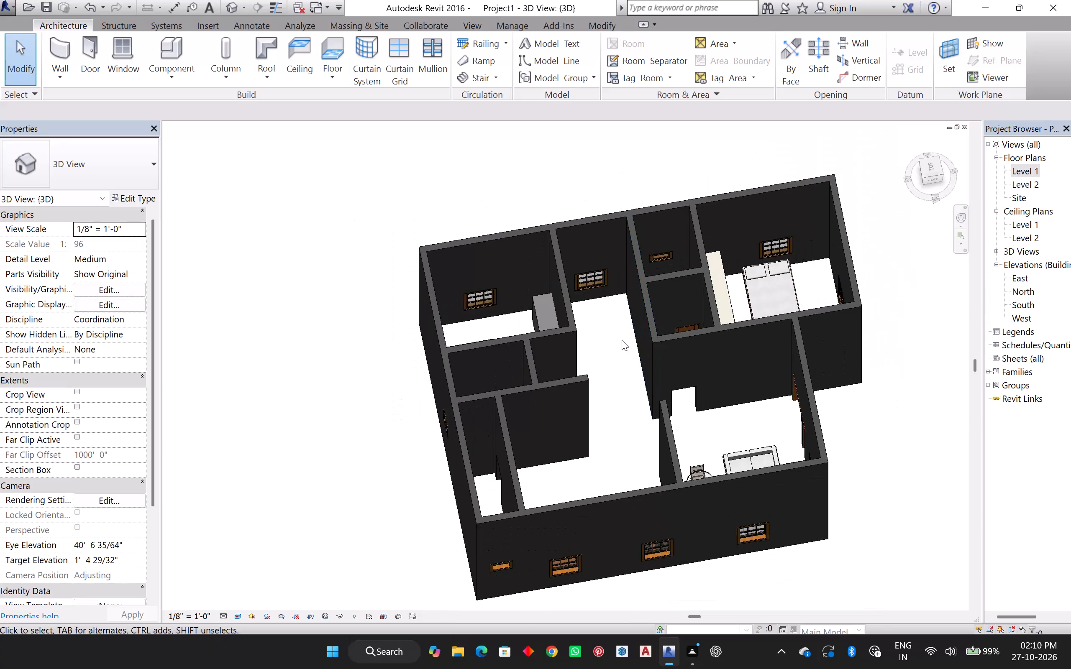
# Examine the house's rooms, walls and furniture in 3D from several overhead and tilted angles, covering the kitchen, bedrooms and bathroom.
pyautogui.keyDown('shift'); pyautogui.moveTo(655, 416); pyautogui.dragTo(386, 380, button='middle'); pyautogui.keyUp('shift')
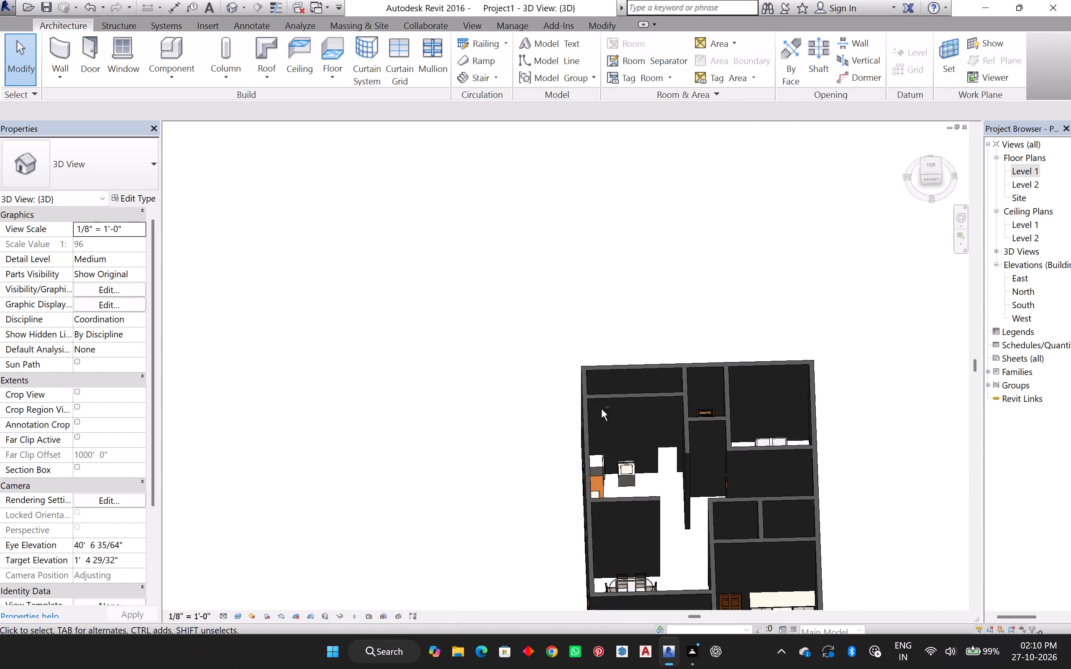
pyautogui.keyDown('shift'); pyautogui.moveTo(666, 451); pyautogui.dragTo(386, 439, button='middle'); pyautogui.keyUp('shift')
pyautogui.keyDown('shift'); pyautogui.moveTo(613, 486); pyautogui.dragTo(526, 462, button='middle'); pyautogui.keyUp('shift')
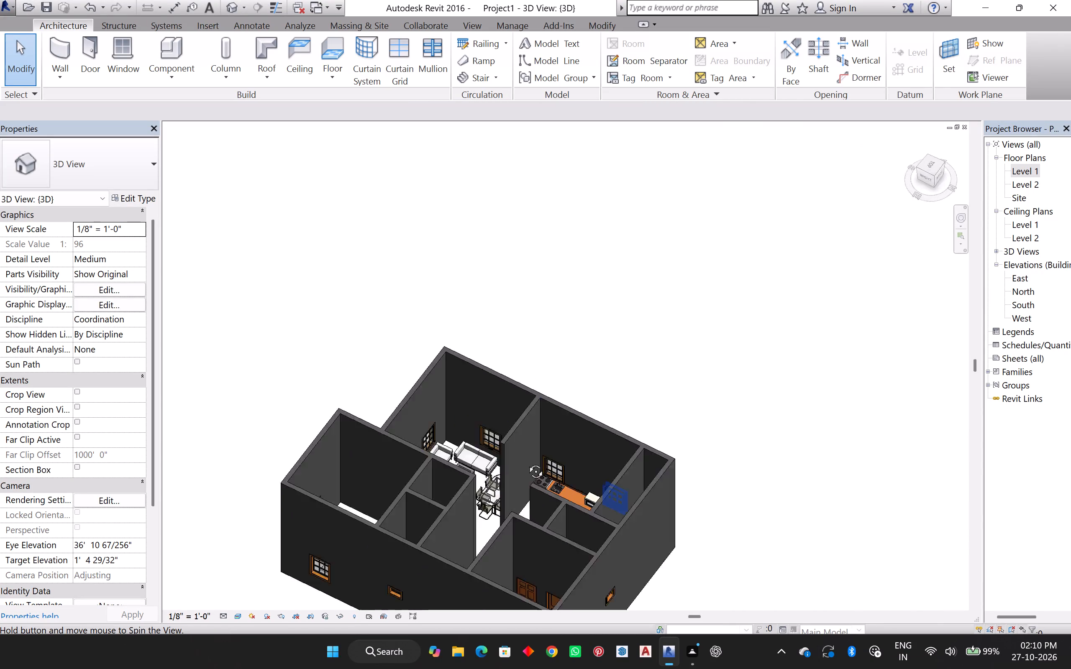
pyautogui.keyDown('shift'); pyautogui.moveTo(526, 462); pyautogui.dragTo(856, 477, button='middle'); pyautogui.keyUp('shift')
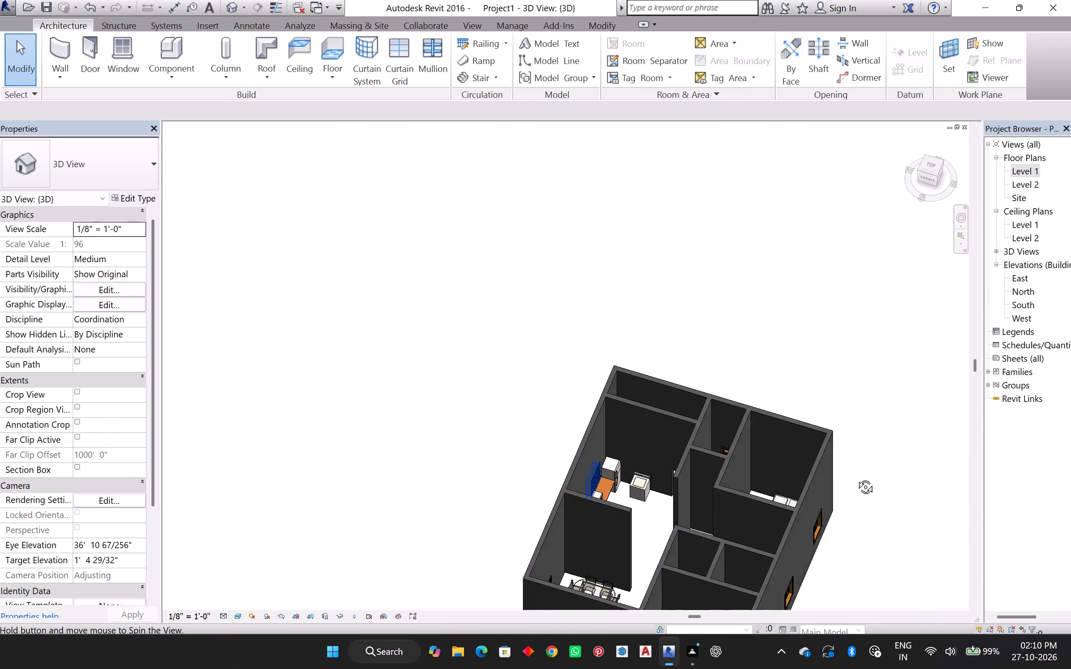
pyautogui.keyDown('shift'); pyautogui.moveTo(856, 477); pyautogui.dragTo(882, 542, button='middle'); pyautogui.keyUp('shift')
pyautogui.scroll(6, 799, 426)
pyautogui.scroll(-3, 799, 427)
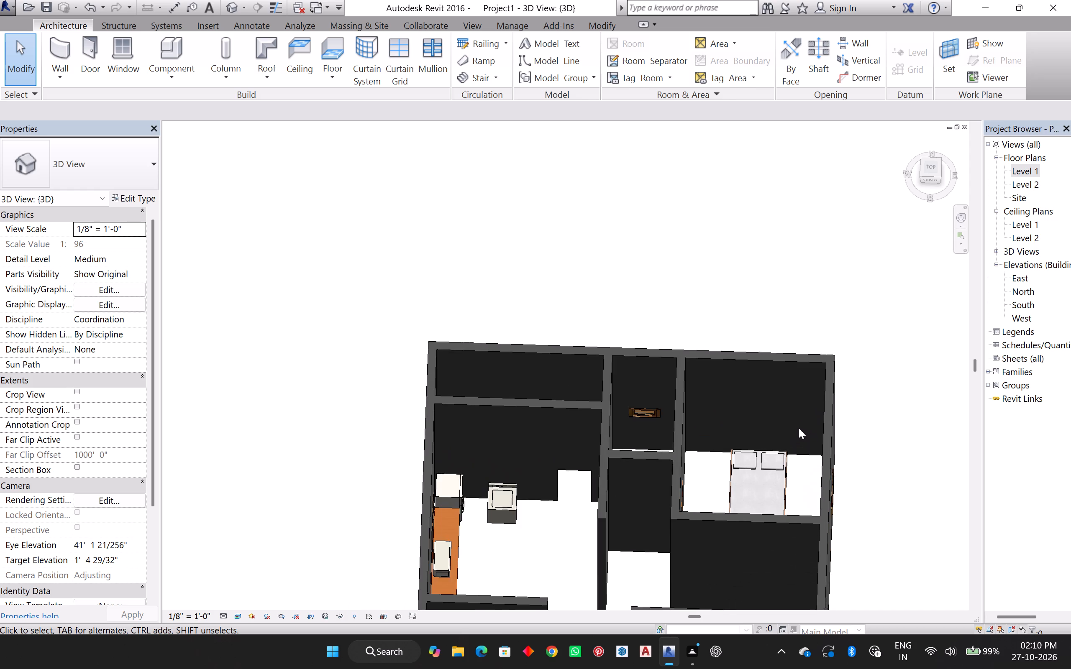
pyautogui.moveTo(809, 457); pyautogui.dragTo(809, 484, button='middle')
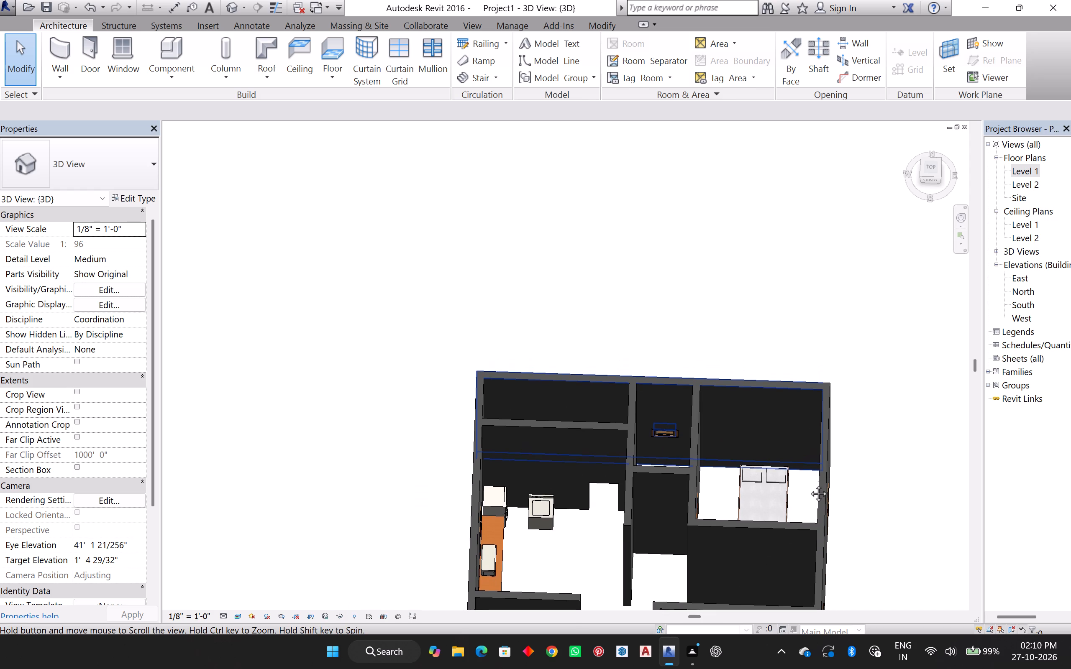
pyautogui.moveTo(809, 484); pyautogui.dragTo(780, 354, button='middle')
pyautogui.keyDown('shift'); pyautogui.moveTo(773, 377); pyautogui.dragTo(757, 491, button='middle'); pyautogui.keyUp('shift')
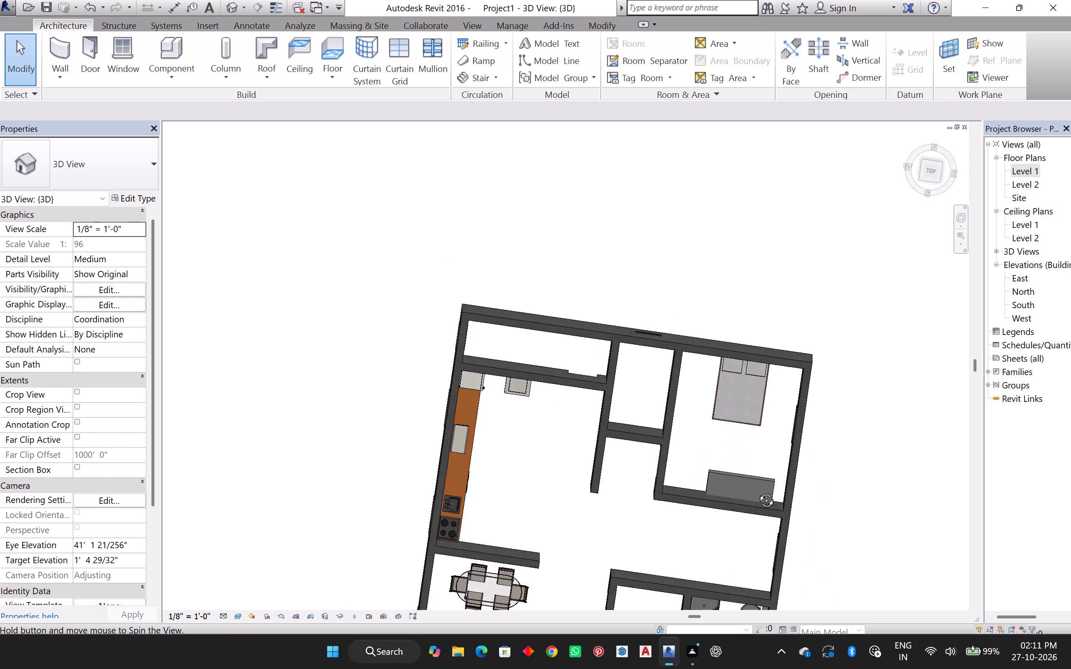
pyautogui.keyDown('shift'); pyautogui.moveTo(757, 491); pyautogui.dragTo(764, 456, button='middle'); pyautogui.keyUp('shift')
pyautogui.keyDown('shift'); pyautogui.moveTo(764, 521); pyautogui.dragTo(737, 334, button='middle'); pyautogui.keyUp('shift')
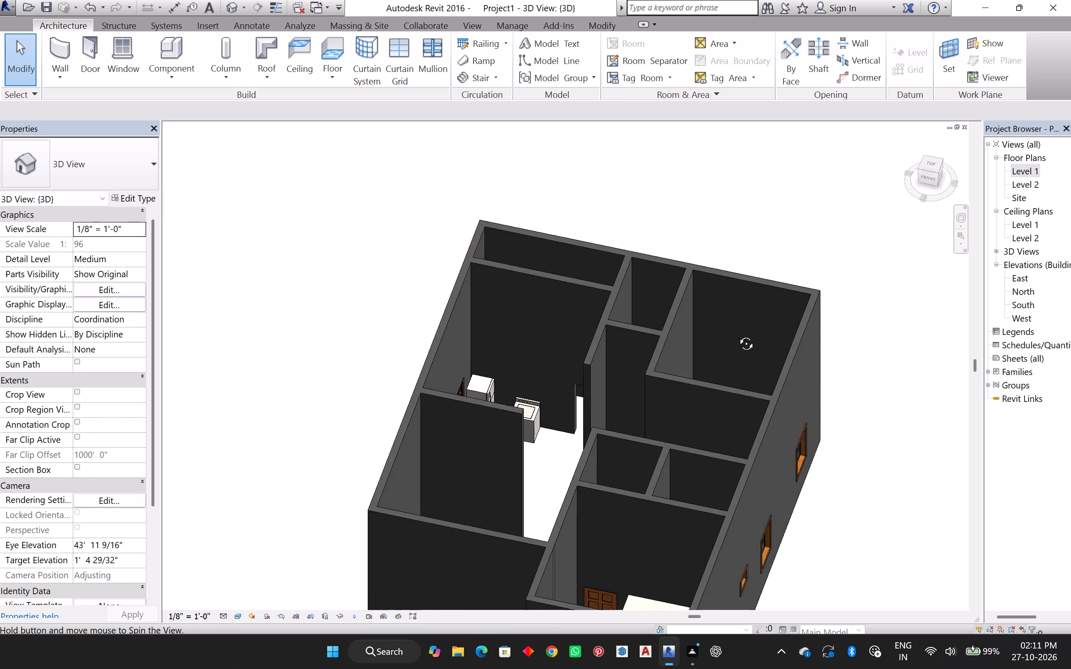
pyautogui.keyDown('shift'); pyautogui.moveTo(737, 334); pyautogui.dragTo(708, 532, button='middle'); pyautogui.keyUp('shift')
pyautogui.keyDown('shift'); pyautogui.moveTo(712, 539); pyautogui.dragTo(874, 519, button='middle'); pyautogui.keyUp('shift')
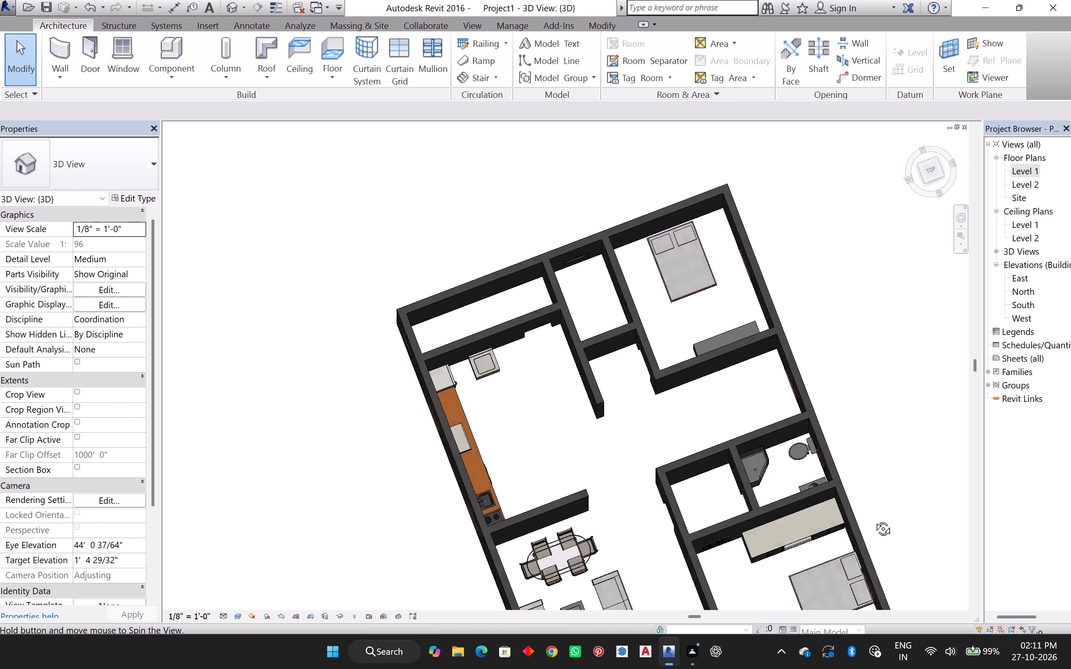
pyautogui.keyDown('shift'); pyautogui.moveTo(874, 519); pyautogui.dragTo(909, 513, button='middle'); pyautogui.keyUp('shift')
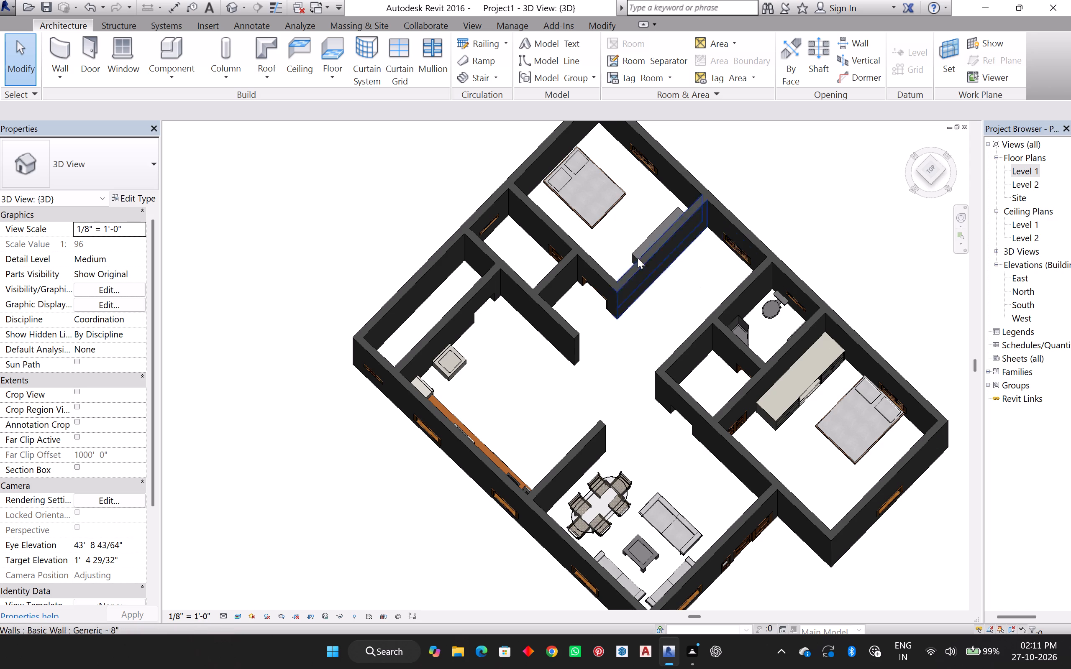
# Change the entertainment center in the bedroom beside the kitchen side rooms to the 96" x 84" x 30" type.
pyautogui.scroll(6, 640, 250)
pyautogui.scroll(-2, 617, 217)
pyautogui.keyDown('shift'); pyautogui.moveTo(581, 267); pyautogui.dragTo(587, 274, button='middle'); pyautogui.keyUp('shift')
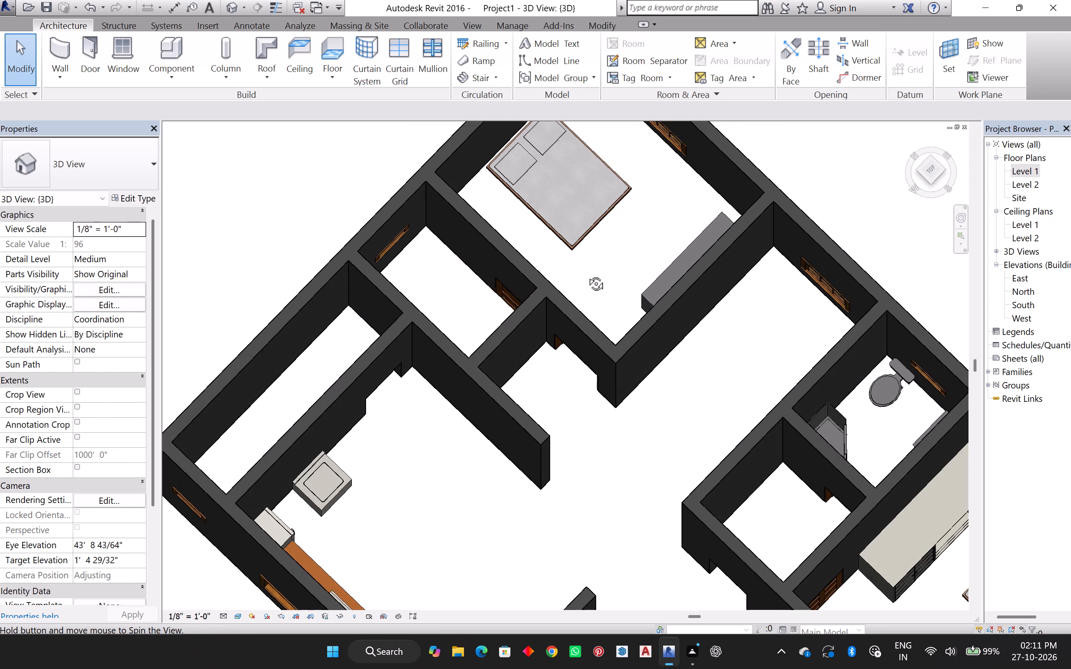
pyautogui.keyDown('shift'); pyautogui.moveTo(587, 274); pyautogui.dragTo(650, 250, button='middle'); pyautogui.keyUp('shift')
pyautogui.moveTo(434, 271); pyautogui.dragTo(550, 441, button='middle')
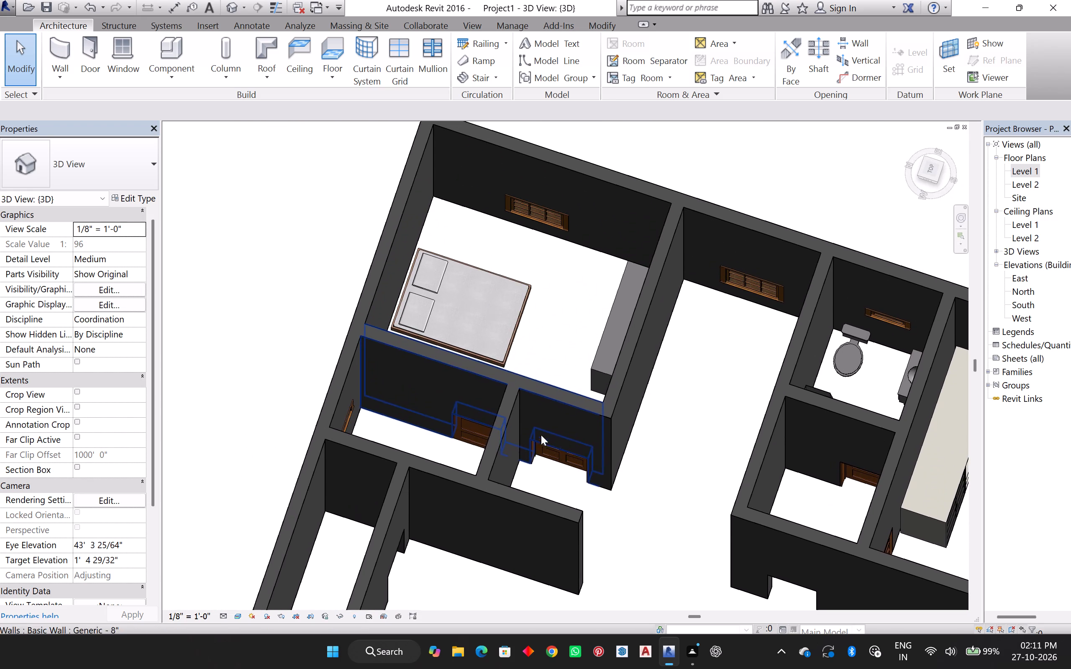
pyautogui.keyDown('shift'); pyautogui.moveTo(436, 399); pyautogui.dragTo(528, 434, button='middle'); pyautogui.keyUp('shift')
pyautogui.moveTo(373, 430); pyautogui.dragTo(532, 413, button='middle')
pyautogui.middleClick(532, 413)
pyautogui.scroll(4, 486, 330)
pyautogui.tripleClick(496, 299)
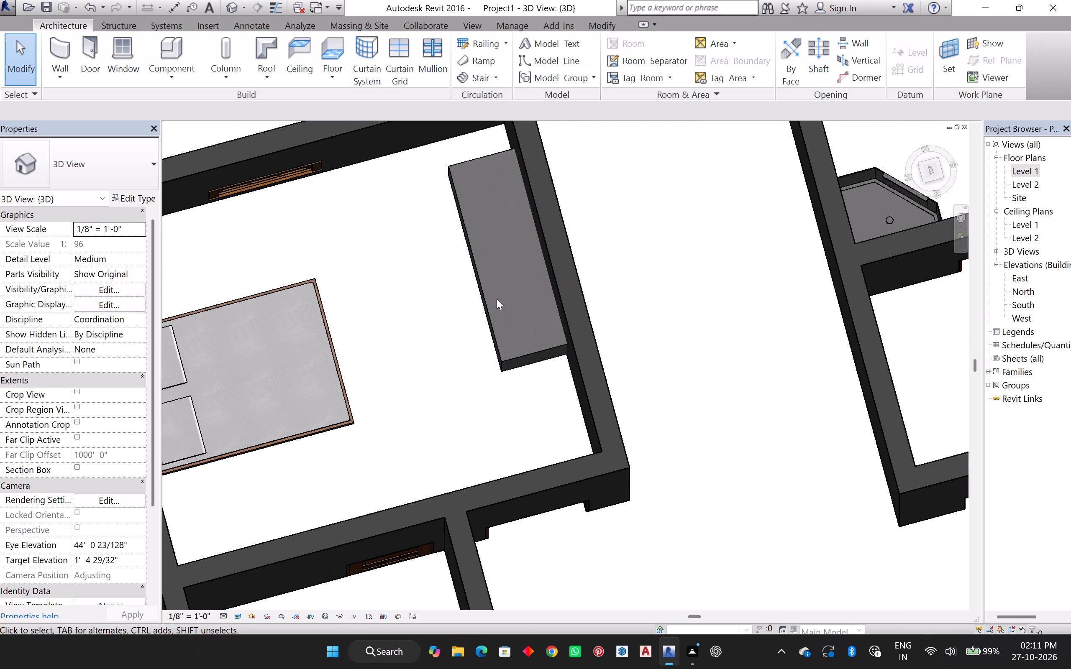
pyautogui.click(502, 272)
pyautogui.click(511, 339)
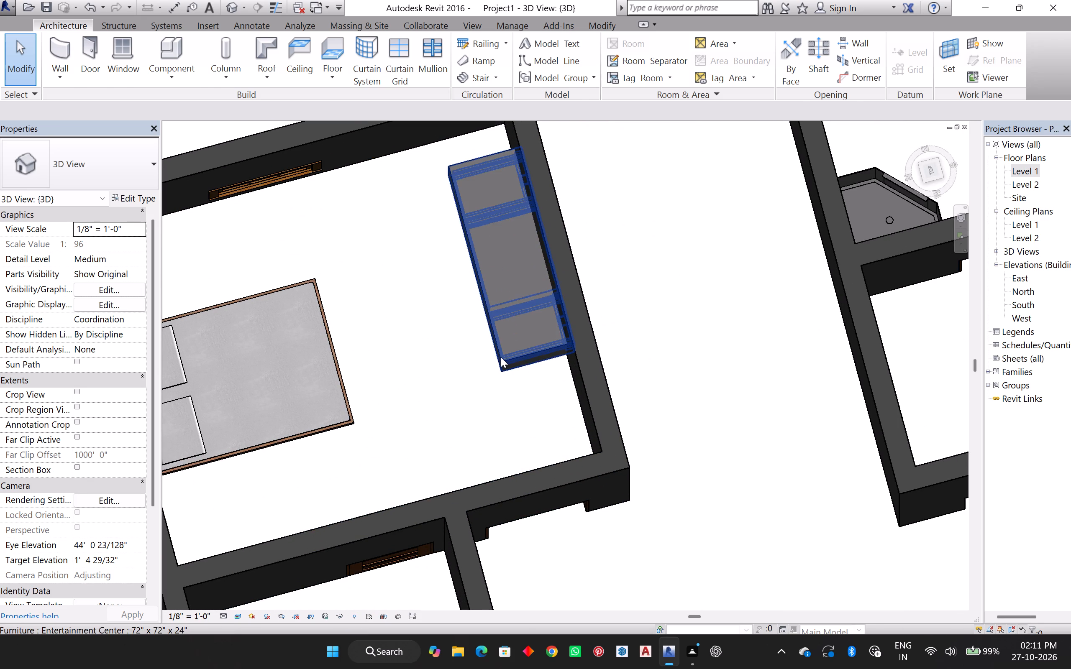
pyautogui.click(501, 357)
pyautogui.click(116, 160)
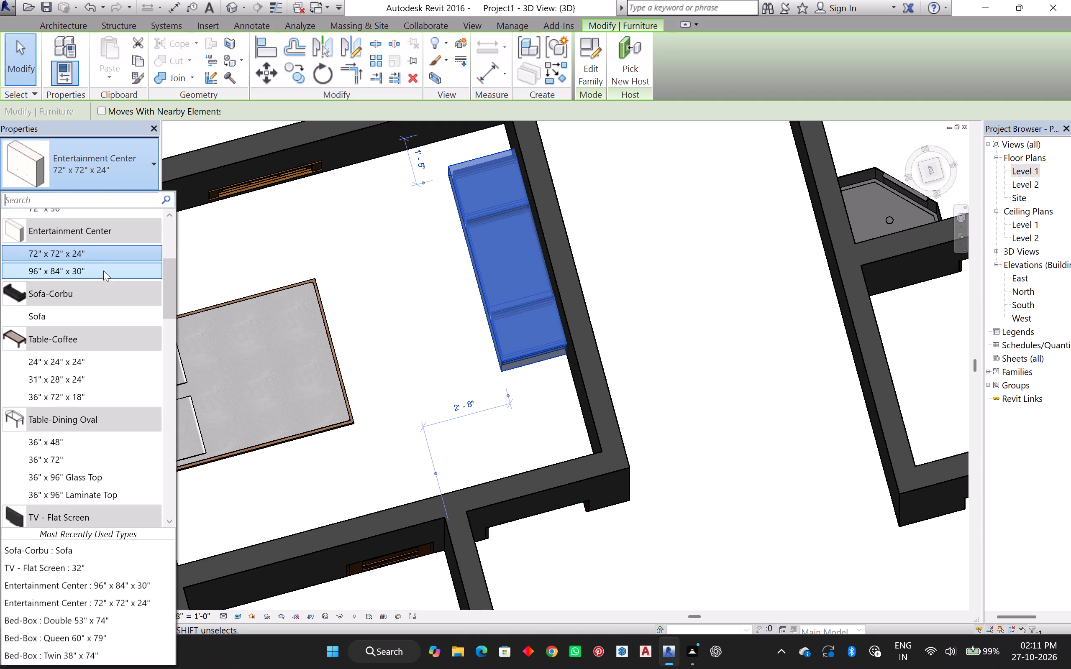
pyautogui.click(102, 268)
pyautogui.scroll(-4, 480, 313)
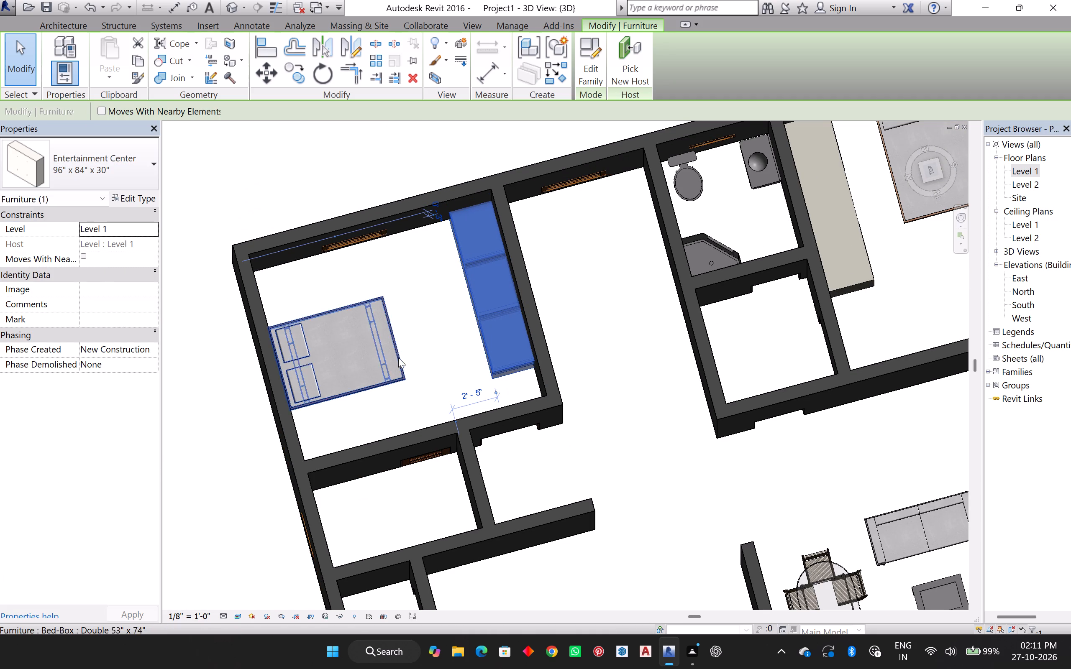
pyautogui.moveTo(440, 402); pyautogui.dragTo(426, 417, button='middle')
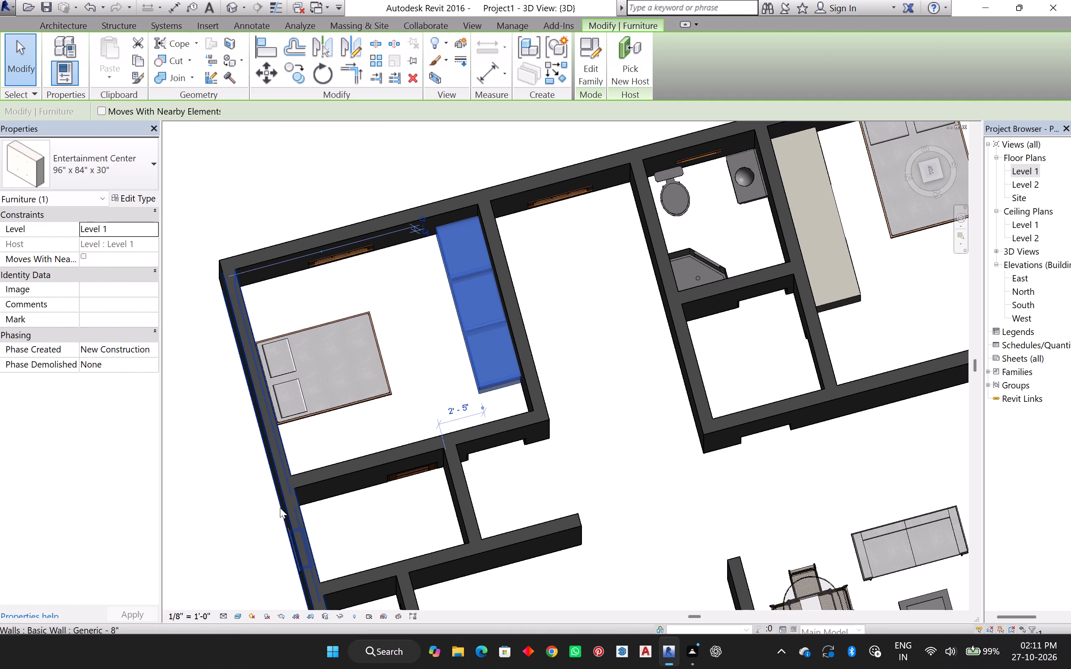
pyautogui.press('Escape')
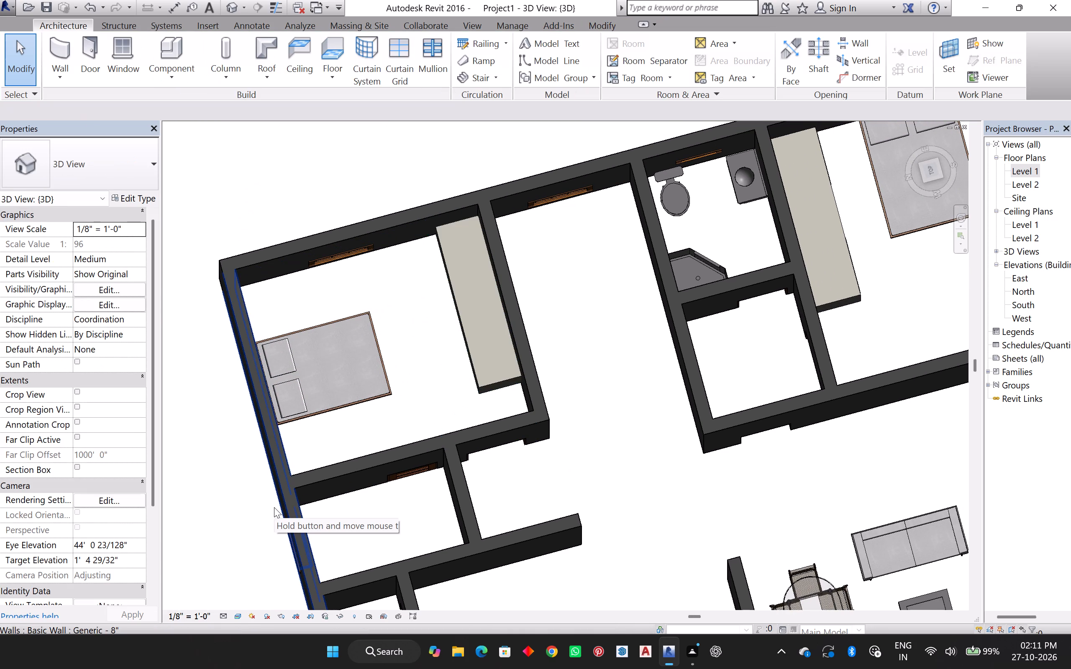
pyautogui.press('Escape')
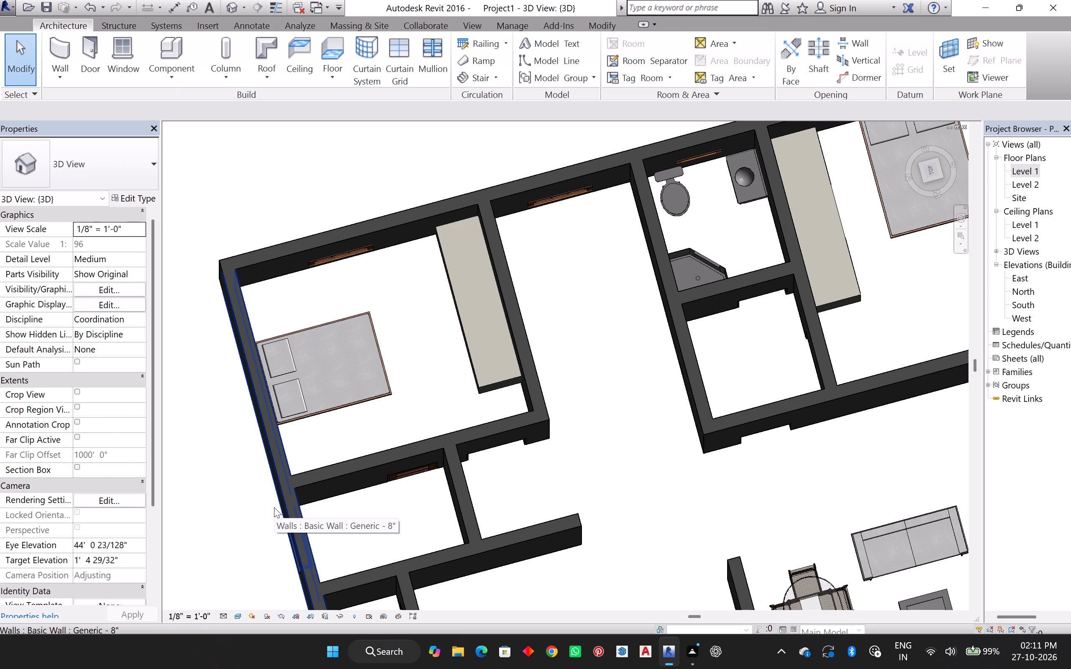
pyautogui.press('Escape')
# Rotate the 96" x 84" x 30" entertainment center 180 degrees so its doors and shelves face into the bedroom.
pyautogui.moveTo(228, 553); pyautogui.dragTo(289, 468, button='middle')
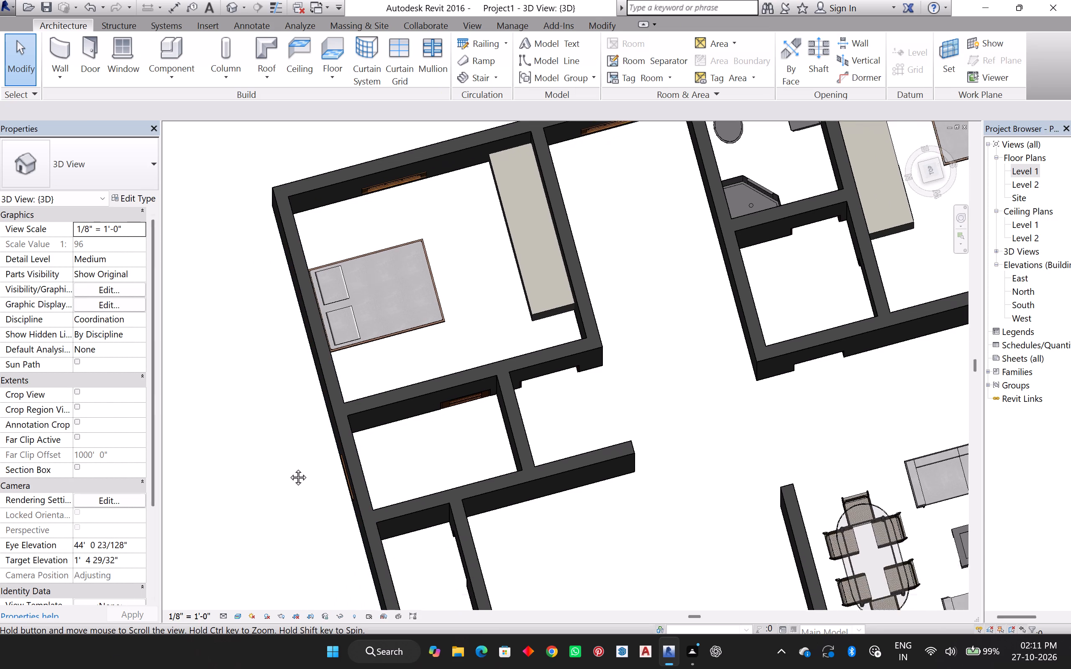
pyautogui.moveTo(289, 468); pyautogui.dragTo(302, 502, button='middle')
pyautogui.keyDown('shift'); pyautogui.moveTo(279, 521); pyautogui.dragTo(377, 392, button='middle'); pyautogui.keyUp('shift')
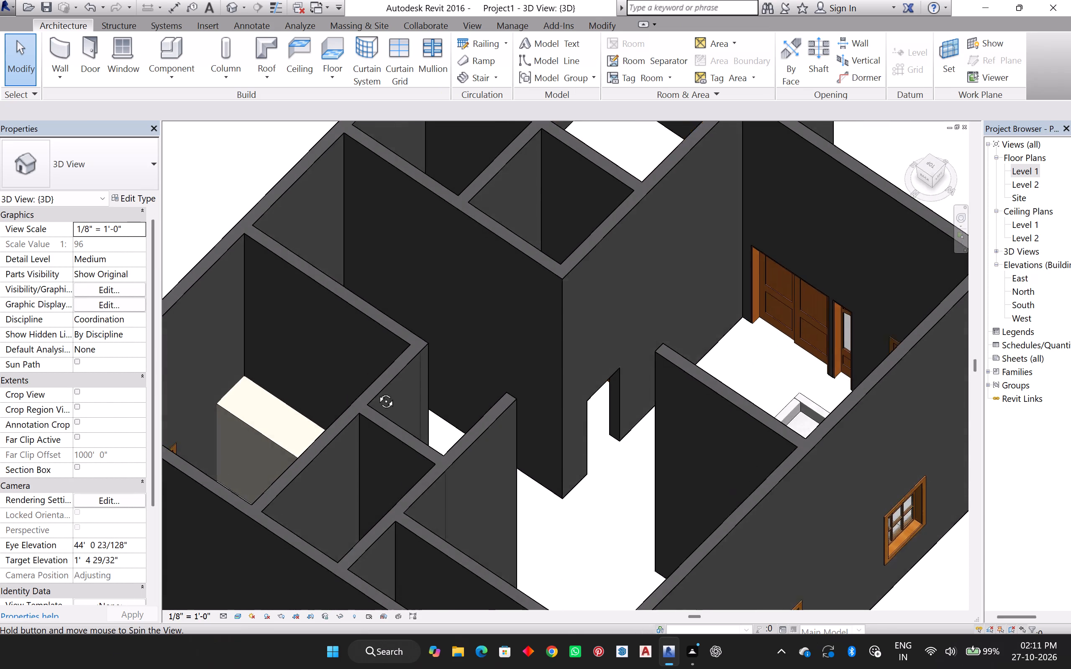
pyautogui.keyDown('shift'); pyautogui.moveTo(377, 392); pyautogui.dragTo(382, 407, button='middle'); pyautogui.keyUp('shift')
pyautogui.keyDown('shift'); pyautogui.moveTo(265, 427); pyautogui.dragTo(261, 440, button='middle'); pyautogui.keyUp('shift')
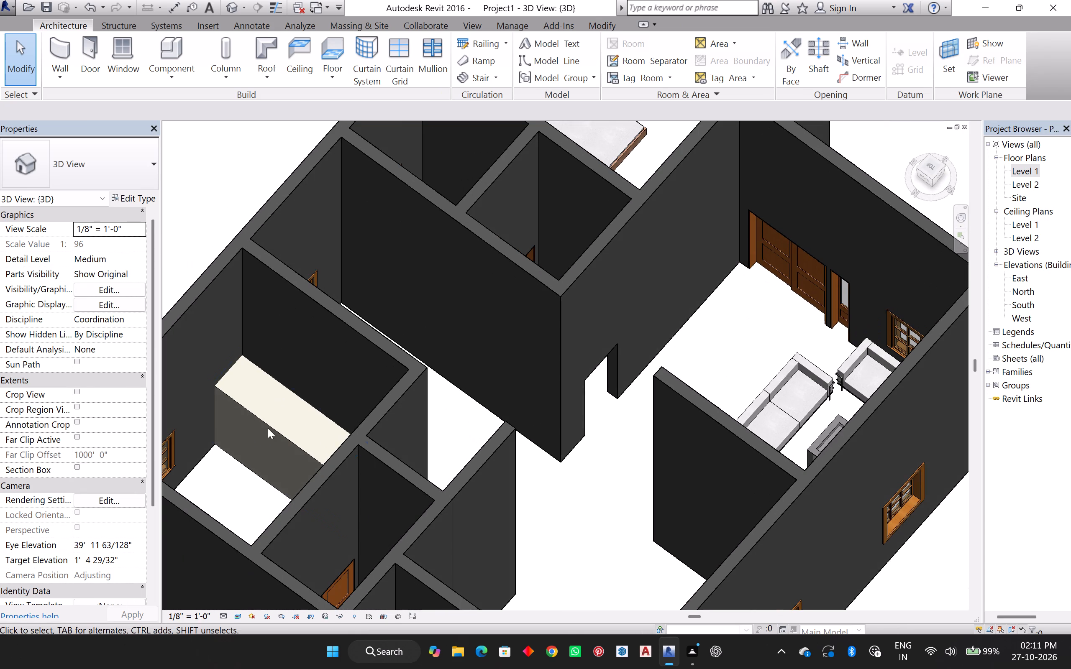
pyautogui.click(273, 424)
pyautogui.press('space')
pyautogui.press('space')
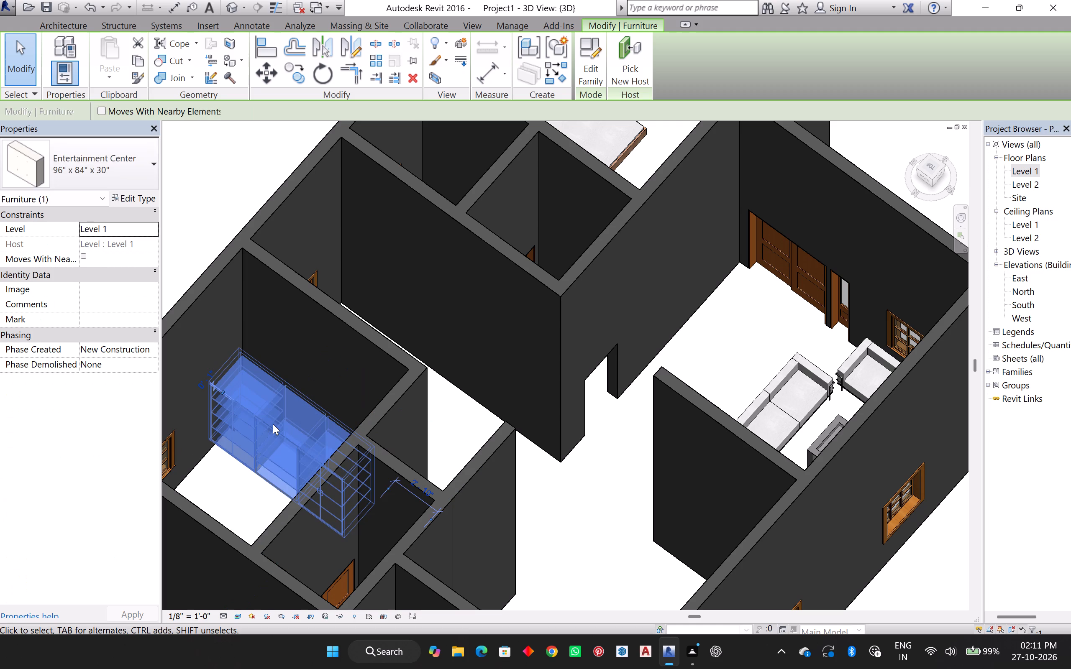
pyautogui.click(225, 209)
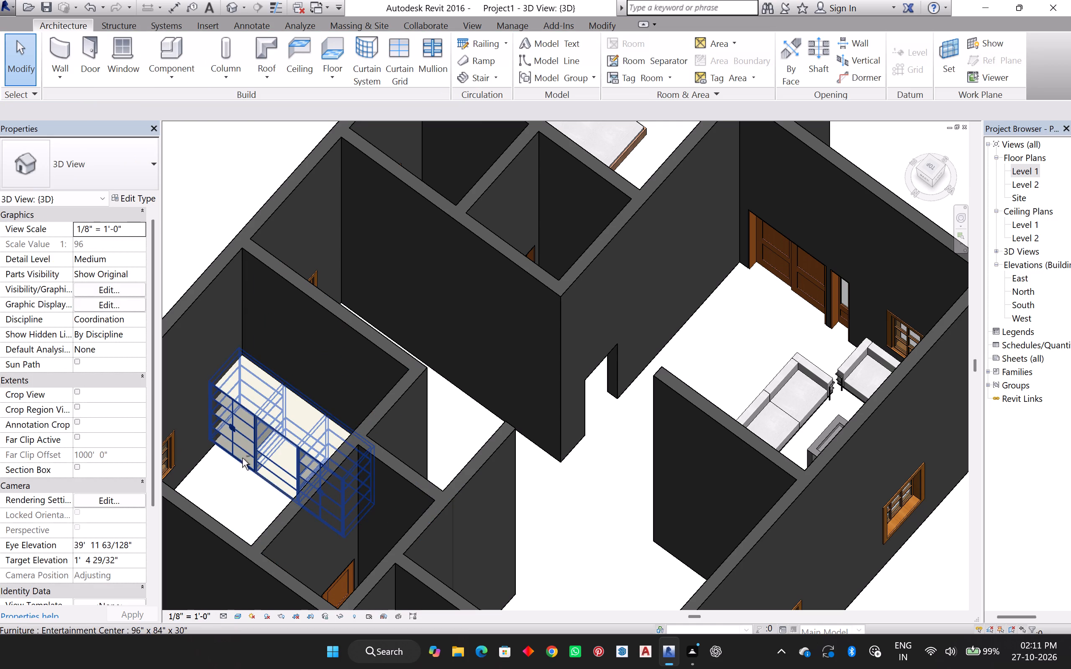
# Nudge the rotated entertainment center slightly along the bedroom's partition wall, away from the exterior window wall.
pyautogui.keyDown('shift'); pyautogui.moveTo(241, 458); pyautogui.dragTo(299, 425, button='middle'); pyautogui.keyUp('shift')
pyautogui.moveTo(277, 442); pyautogui.dragTo(546, 315, button='middle')
pyautogui.moveTo(466, 437); pyautogui.dragTo(466, 437, button='middle')
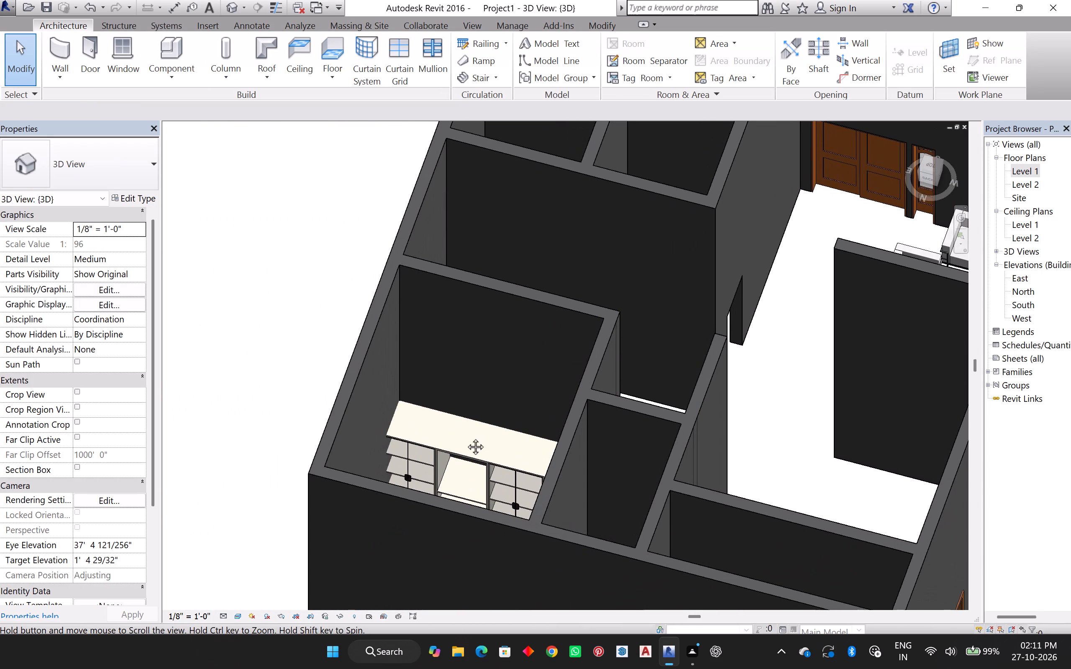
pyautogui.moveTo(466, 437); pyautogui.dragTo(530, 359, button='middle')
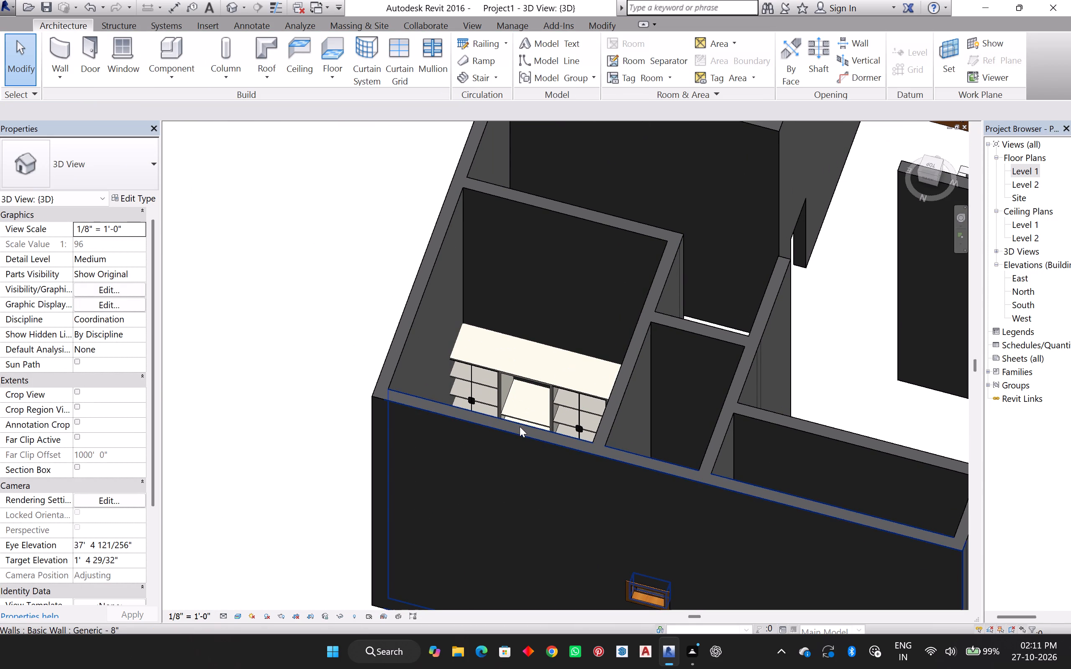
pyautogui.moveTo(520, 429); pyautogui.dragTo(520, 441, button='middle')
pyautogui.keyDown('shift'); pyautogui.moveTo(520, 441); pyautogui.dragTo(524, 500, button='middle'); pyautogui.keyUp('shift')
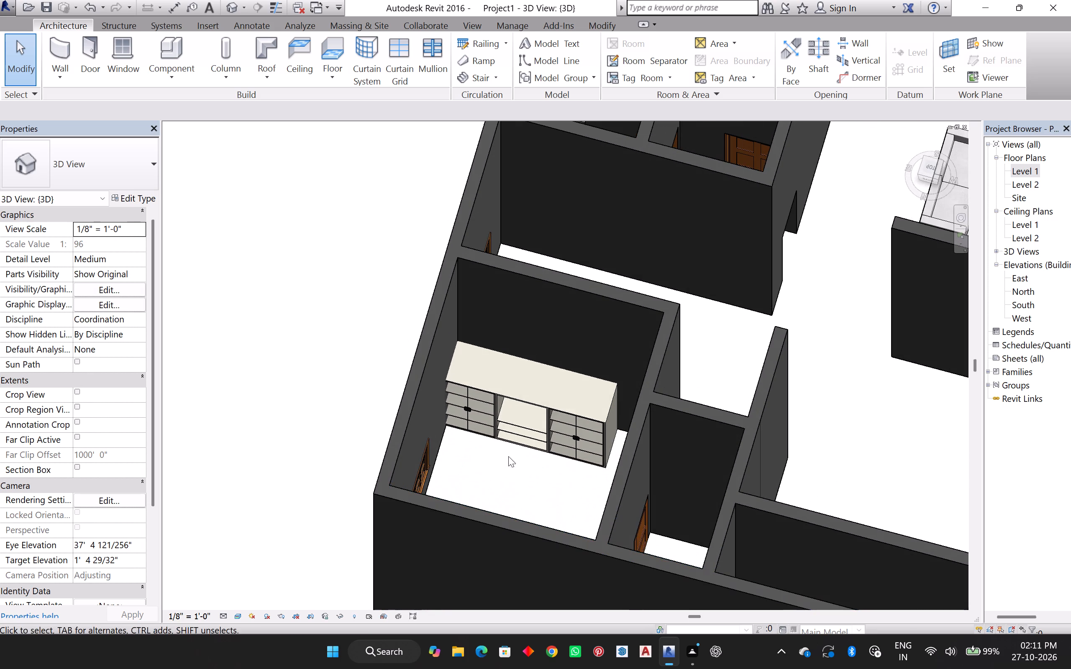
pyautogui.moveTo(509, 395); pyautogui.dragTo(519, 391)
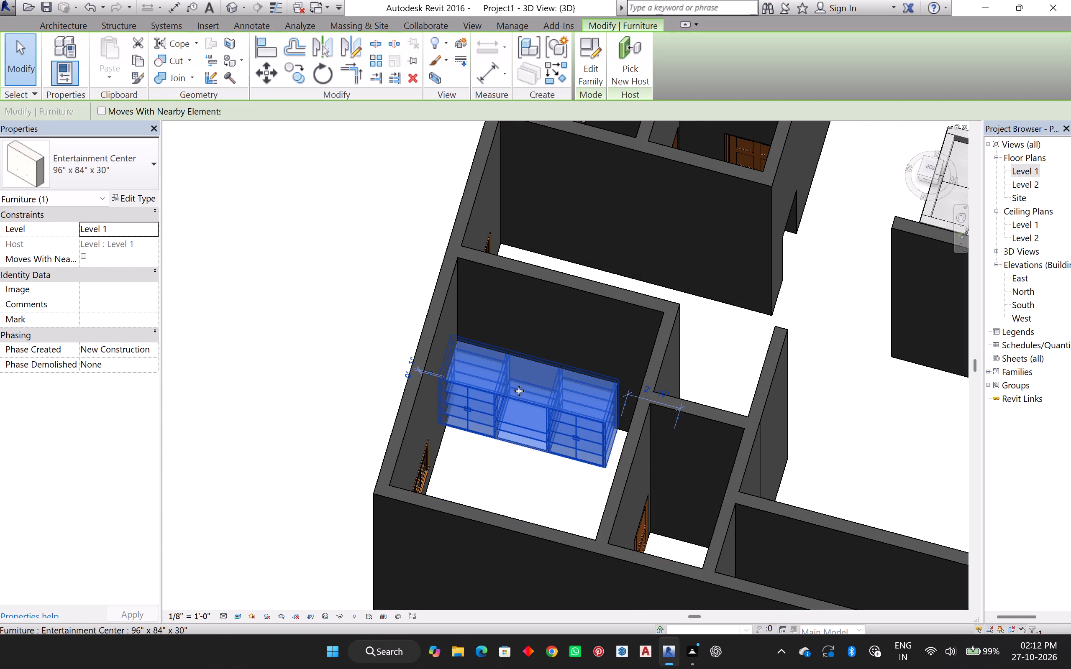
pyautogui.moveTo(519, 391); pyautogui.dragTo(522, 398)
pyautogui.press('Escape')
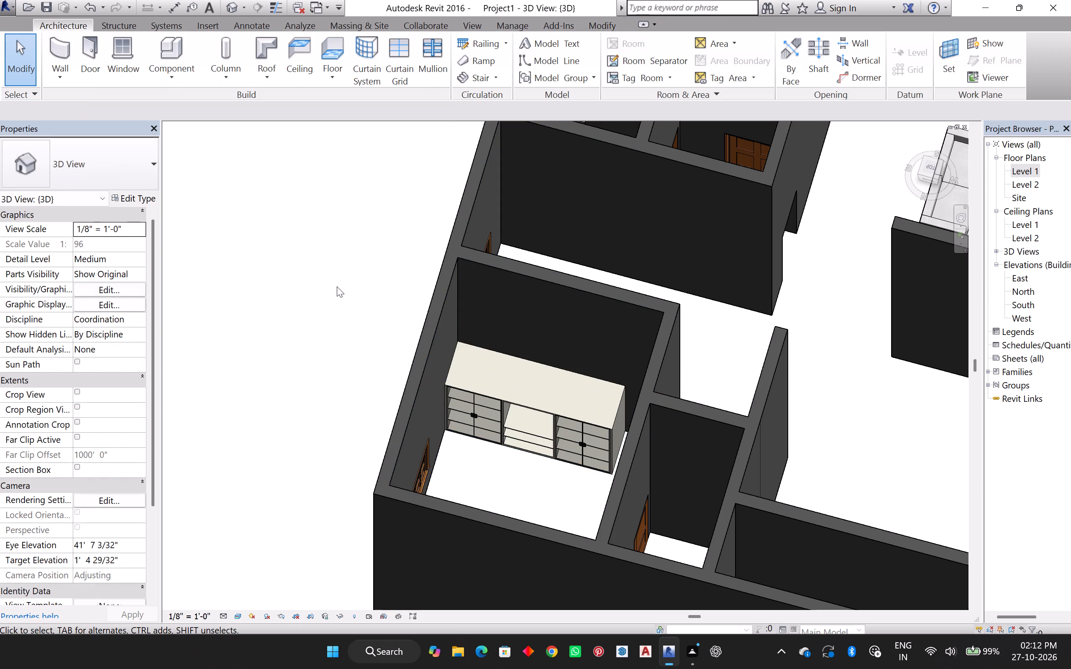
pyautogui.click(337, 286)
pyautogui.press('Escape')
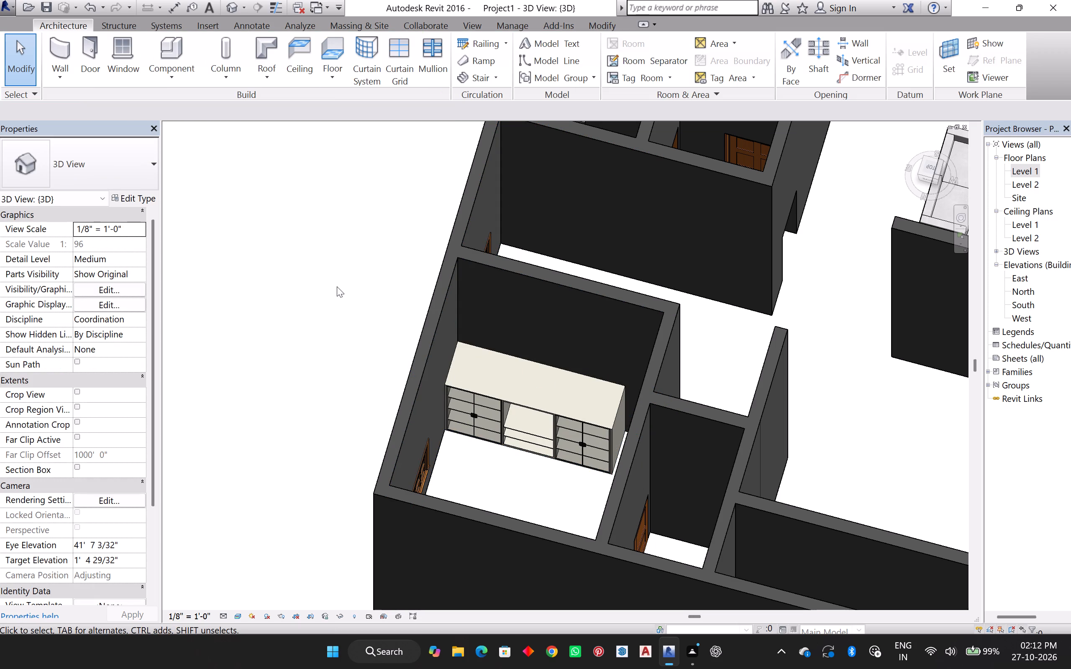
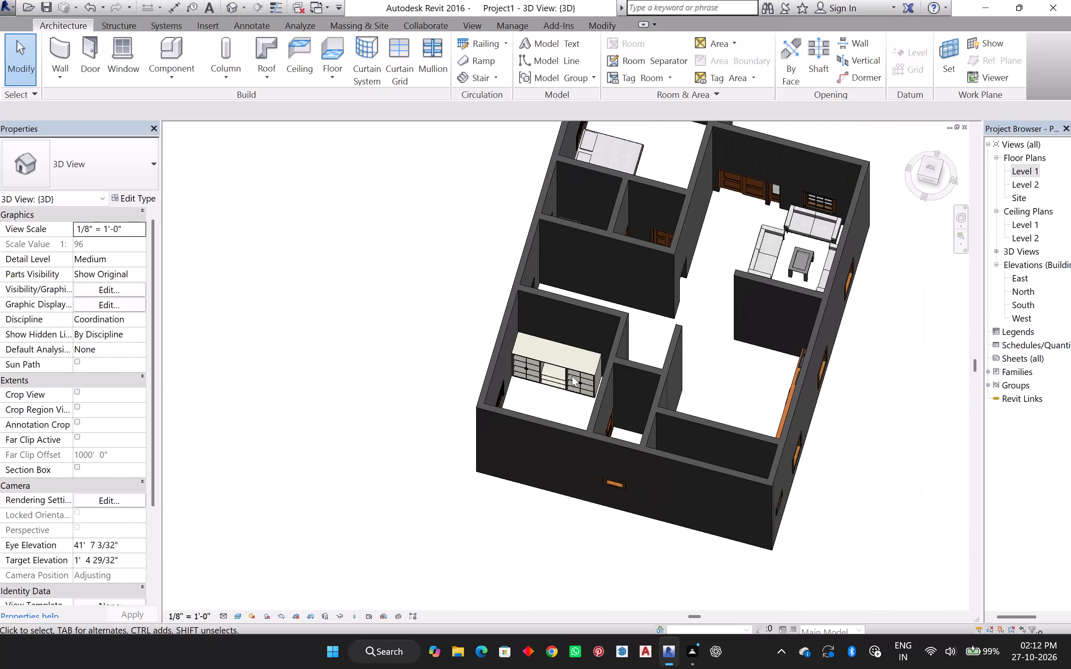
# Examine the bedrooms, kitchen and small side rooms in 3D from overhead and tilted angles on different sides of the house.
pyautogui.keyDown('shift'); pyautogui.moveTo(550, 375); pyautogui.dragTo(576, 461, button='middle'); pyautogui.keyUp('shift')
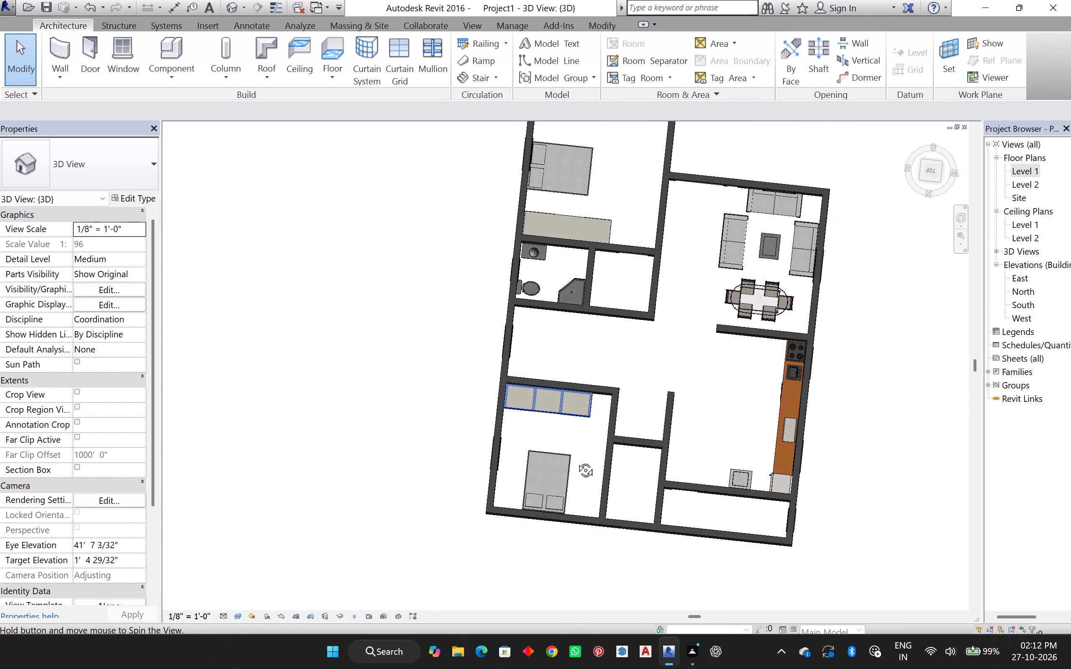
pyautogui.keyDown('shift'); pyautogui.moveTo(576, 461); pyautogui.dragTo(574, 459, button='middle'); pyautogui.keyUp('shift')
pyautogui.scroll(5, 599, 260)
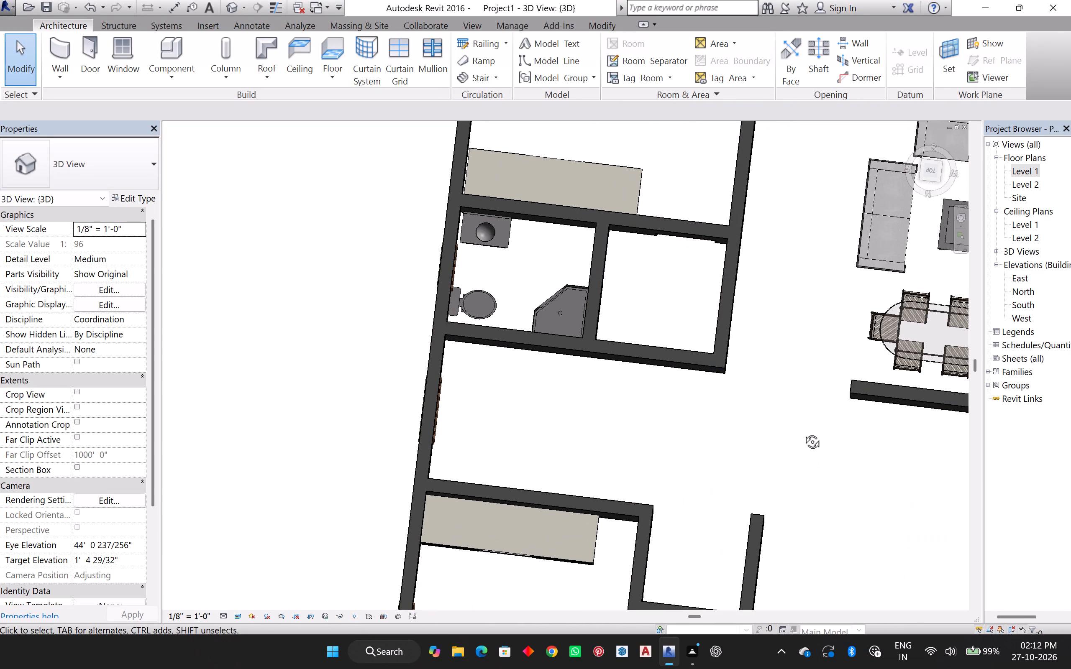
pyautogui.keyDown('shift'); pyautogui.moveTo(805, 438); pyautogui.dragTo(756, 417, button='middle'); pyautogui.keyUp('shift')
pyautogui.moveTo(751, 406); pyautogui.dragTo(675, 294, button='middle')
pyautogui.keyDown('shift'); pyautogui.moveTo(668, 388); pyautogui.dragTo(669, 424, button='middle'); pyautogui.keyUp('shift')
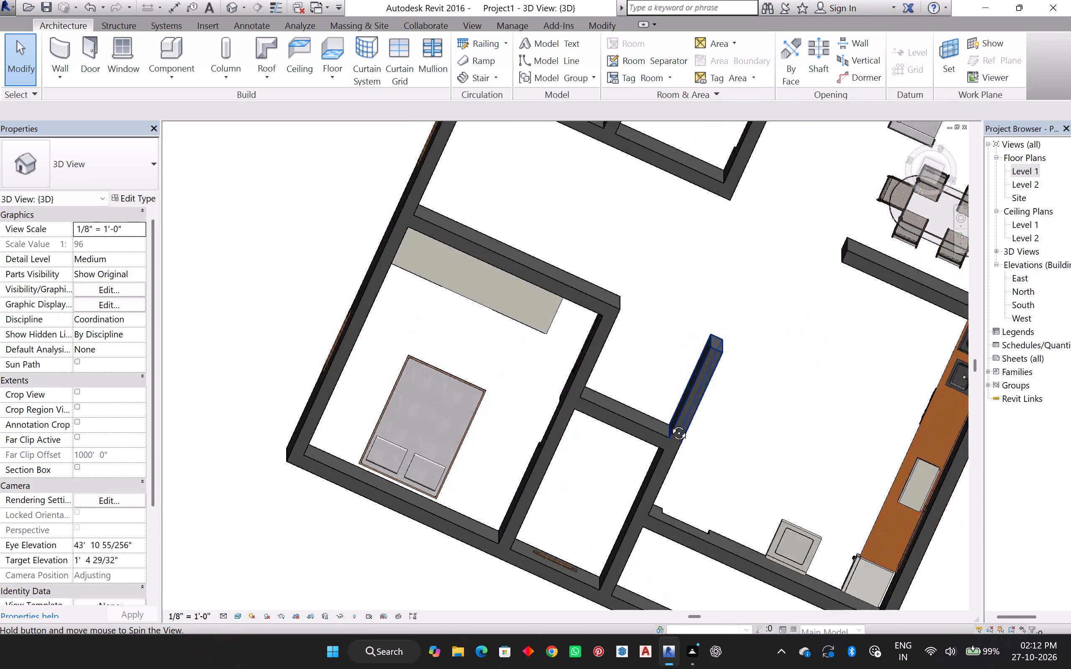
pyautogui.keyDown('shift'); pyautogui.moveTo(669, 424); pyautogui.dragTo(557, 333, button='middle'); pyautogui.keyUp('shift')
pyautogui.moveTo(669, 226); pyautogui.dragTo(660, 245, button='middle')
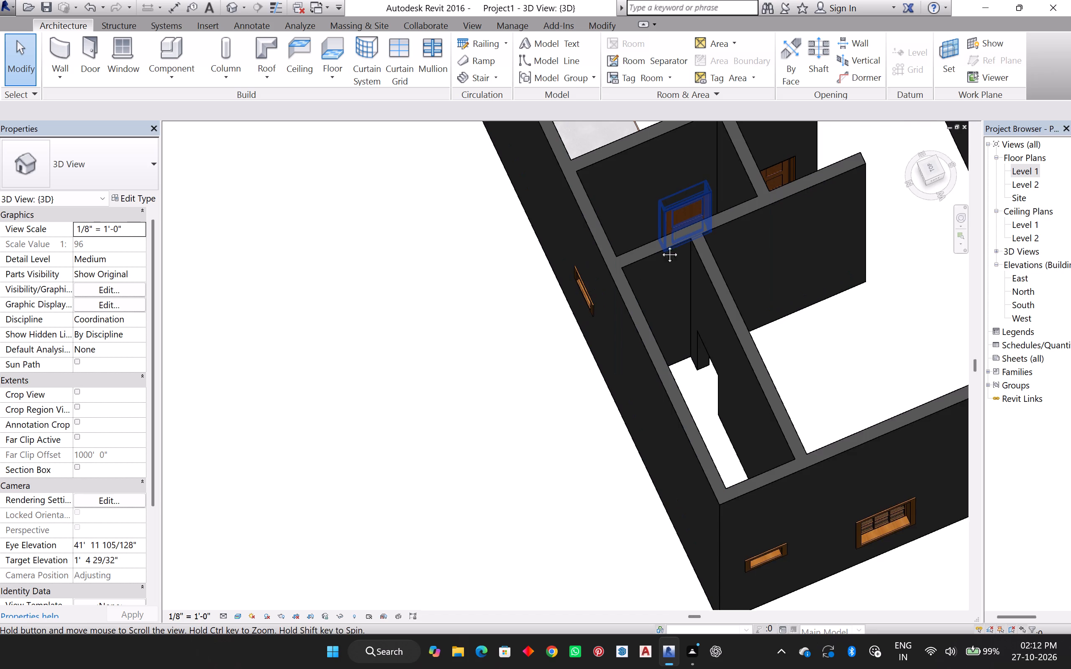
pyautogui.moveTo(660, 245); pyautogui.dragTo(623, 317, button='middle')
pyautogui.keyDown('shift'); pyautogui.moveTo(640, 307); pyautogui.dragTo(640, 367, button='middle'); pyautogui.keyUp('shift')
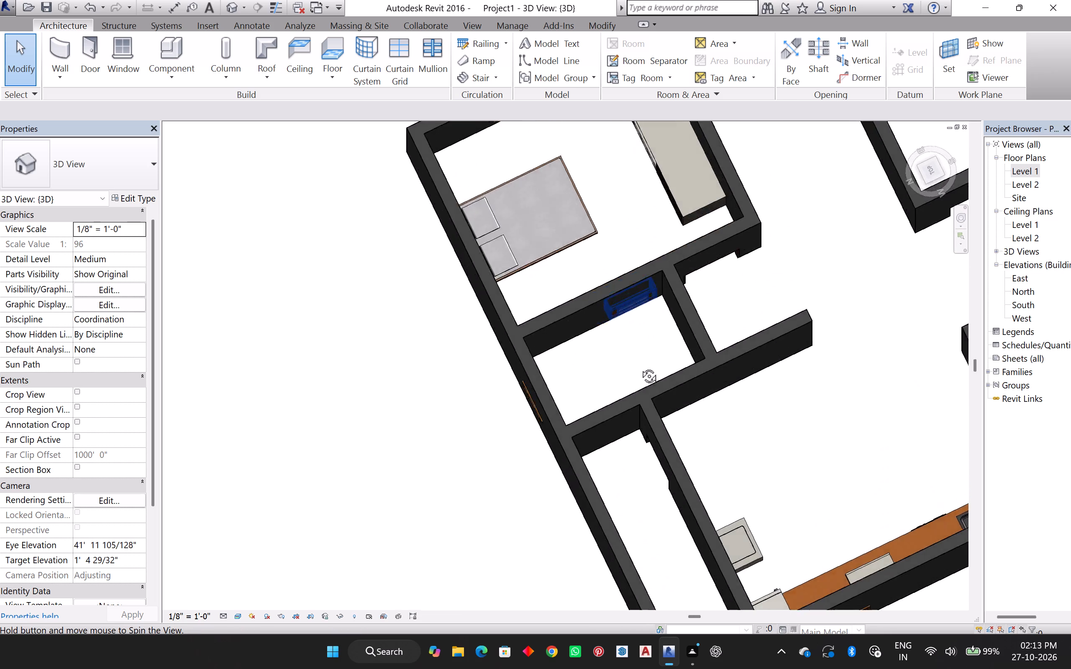
pyautogui.keyDown('shift'); pyautogui.moveTo(640, 367); pyautogui.dragTo(395, 267, button='middle'); pyautogui.keyUp('shift')
pyautogui.moveTo(787, 326); pyautogui.dragTo(374, 382, button='middle')
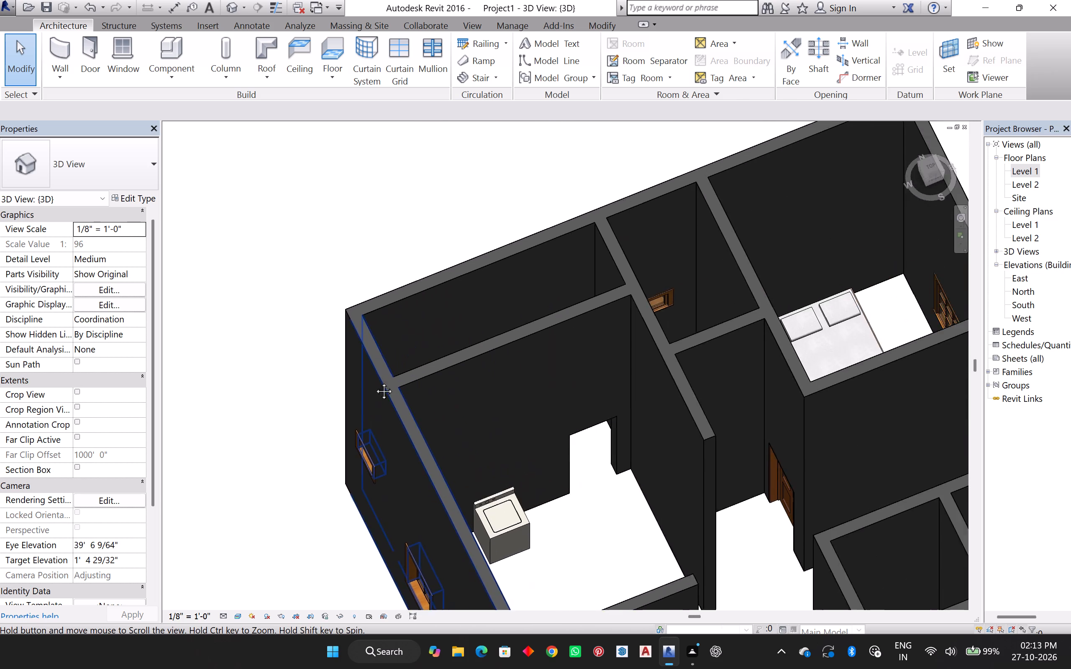
pyautogui.moveTo(374, 382); pyautogui.dragTo(209, 516, button='middle')
pyautogui.keyDown('shift'); pyautogui.moveTo(592, 450); pyautogui.dragTo(507, 471, button='middle'); pyautogui.keyUp('shift')
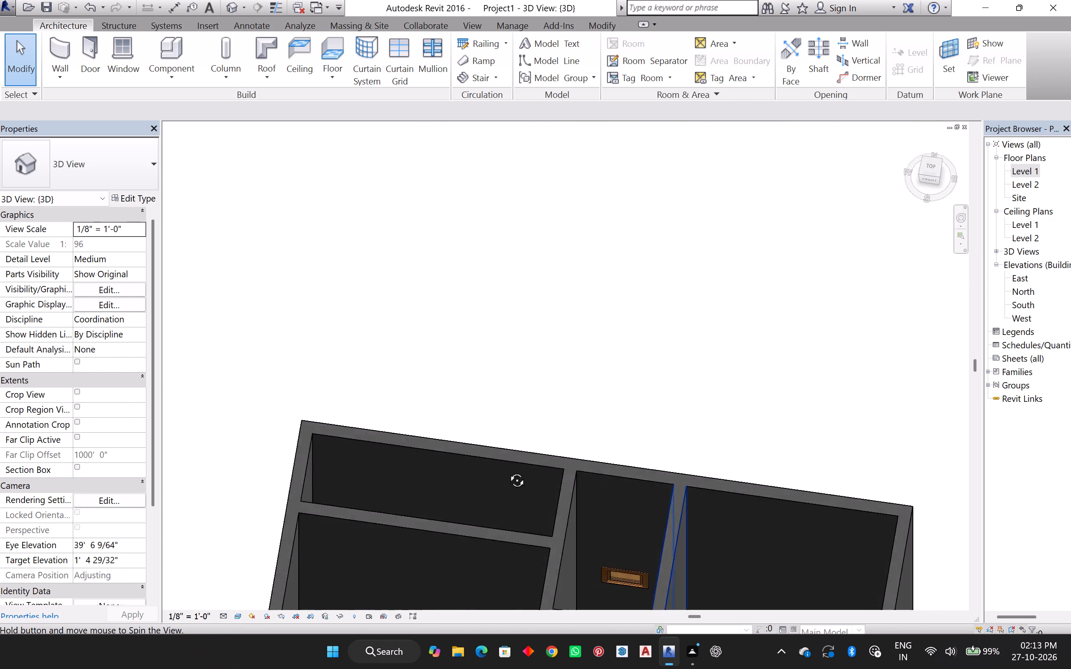
pyautogui.keyDown('shift'); pyautogui.moveTo(507, 471); pyautogui.dragTo(533, 541, button='middle'); pyautogui.keyUp('shift')
pyautogui.moveTo(596, 488); pyautogui.dragTo(543, 251, button='middle')
pyautogui.keyDown('shift'); pyautogui.moveTo(538, 444); pyautogui.dragTo(562, 432, button='middle'); pyautogui.keyUp('shift')
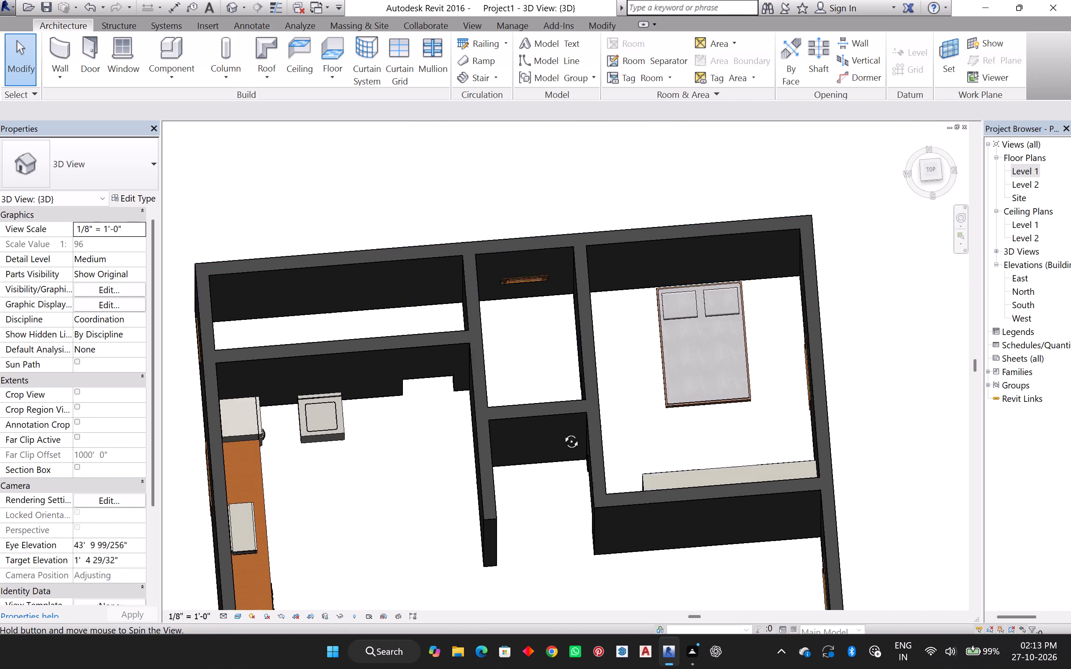
pyautogui.keyDown('shift'); pyautogui.moveTo(562, 432); pyautogui.dragTo(619, 431, button='middle'); pyautogui.keyUp('shift')
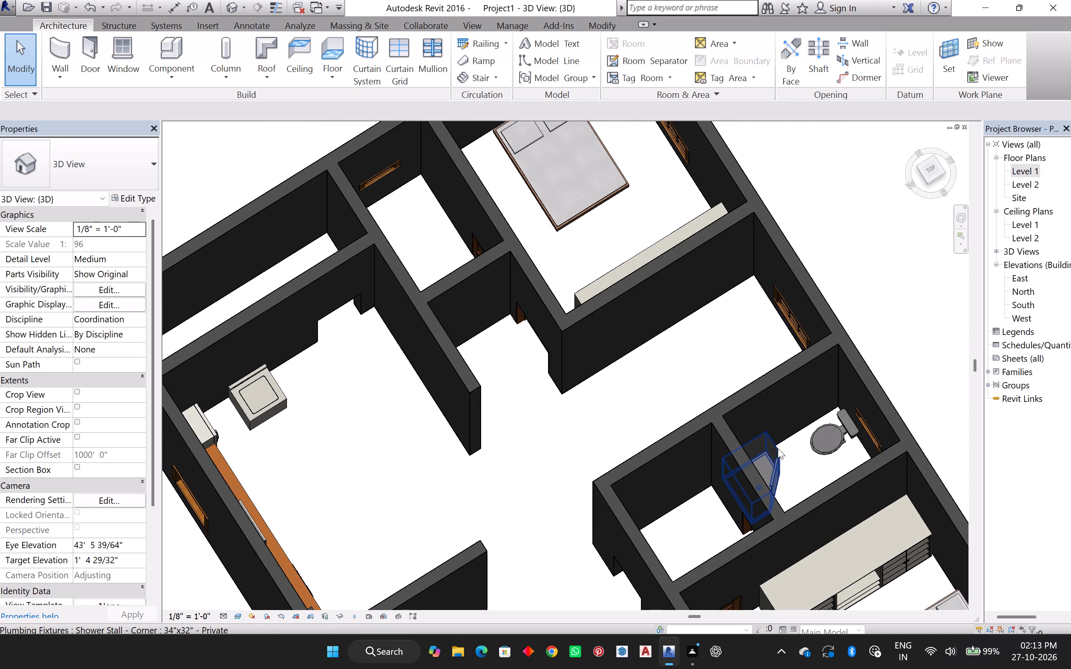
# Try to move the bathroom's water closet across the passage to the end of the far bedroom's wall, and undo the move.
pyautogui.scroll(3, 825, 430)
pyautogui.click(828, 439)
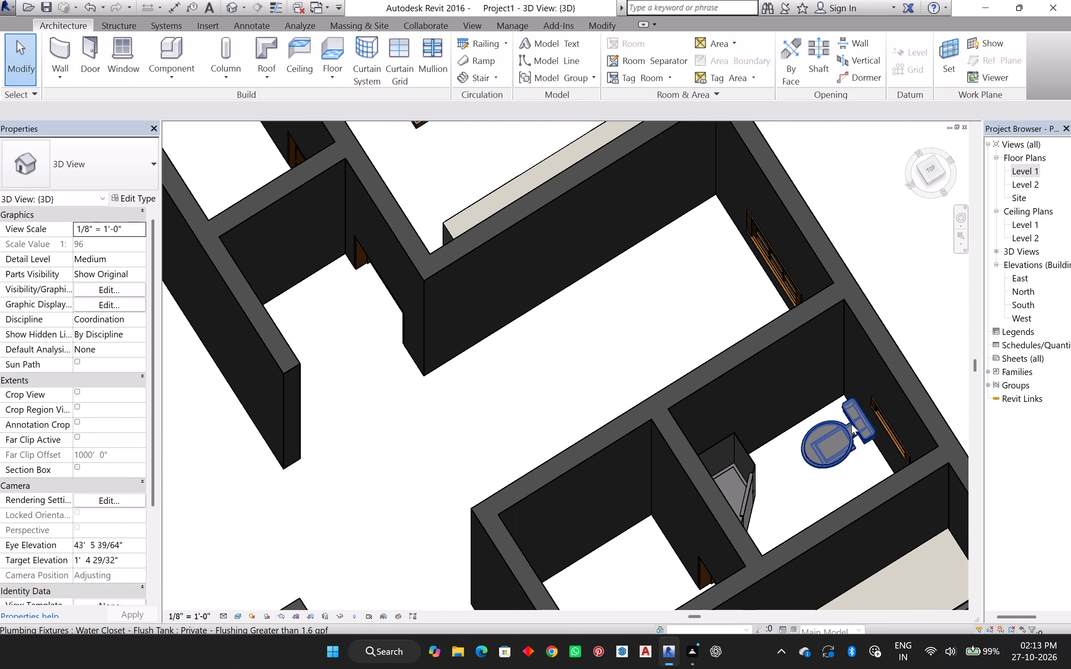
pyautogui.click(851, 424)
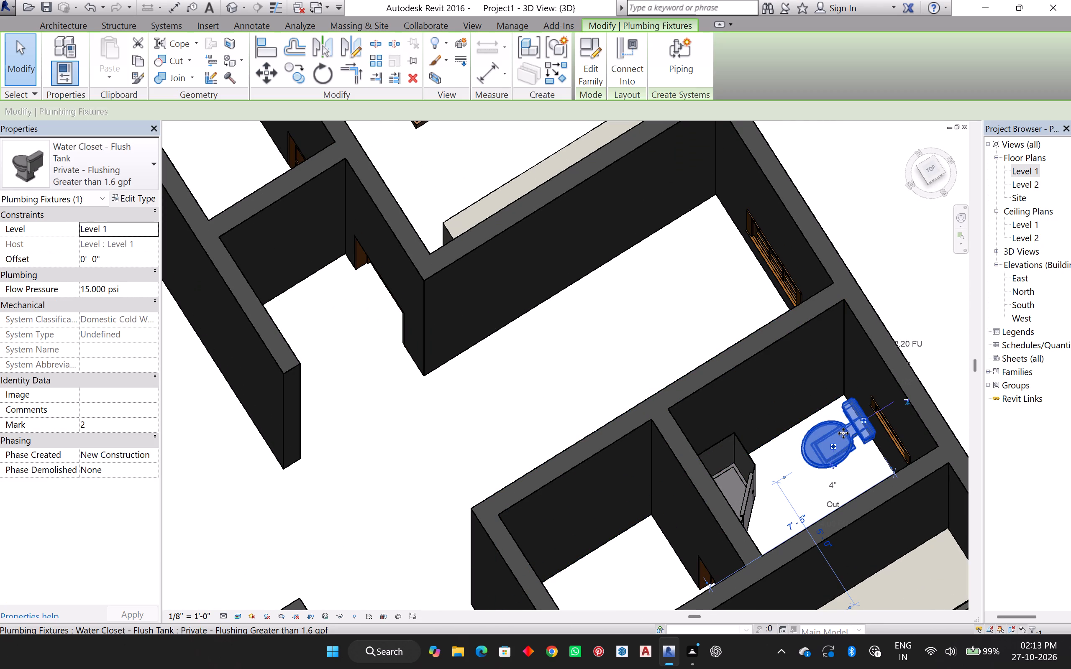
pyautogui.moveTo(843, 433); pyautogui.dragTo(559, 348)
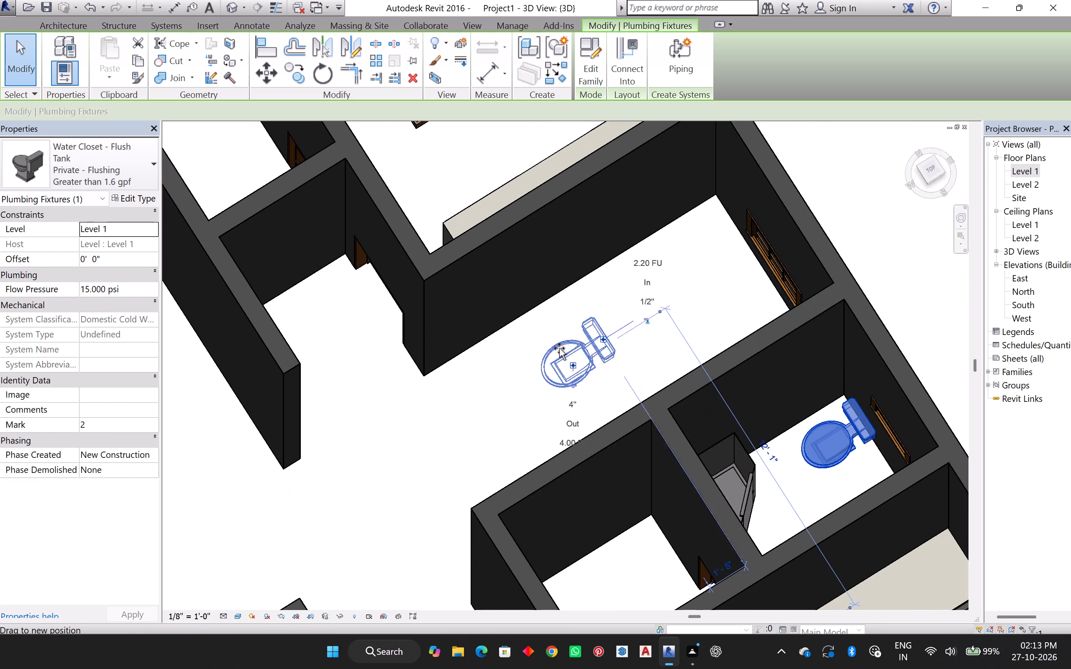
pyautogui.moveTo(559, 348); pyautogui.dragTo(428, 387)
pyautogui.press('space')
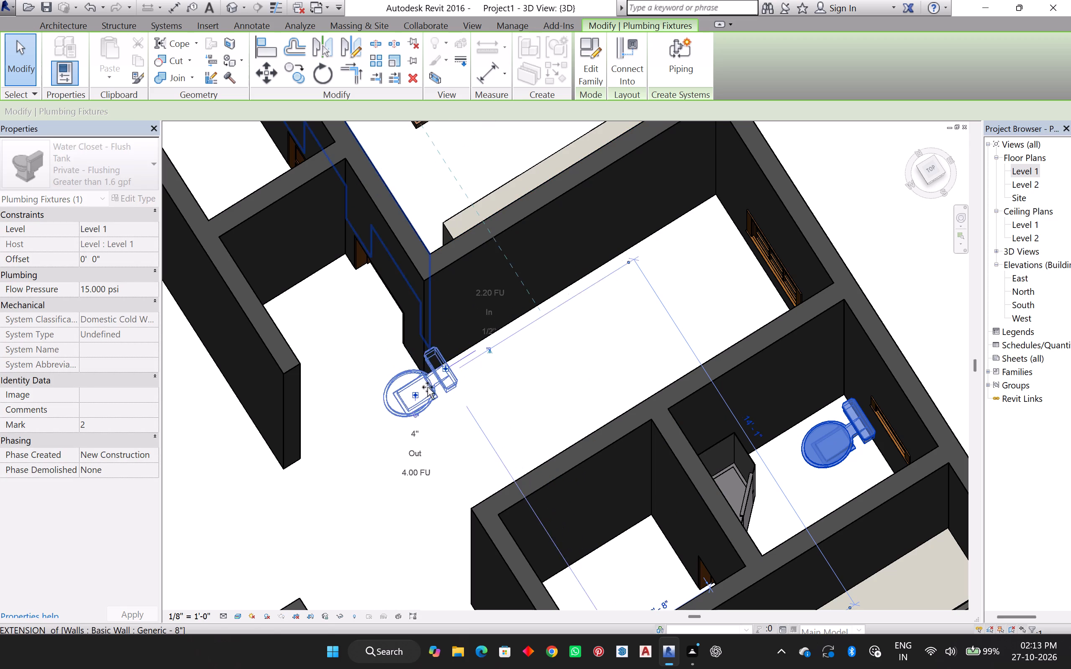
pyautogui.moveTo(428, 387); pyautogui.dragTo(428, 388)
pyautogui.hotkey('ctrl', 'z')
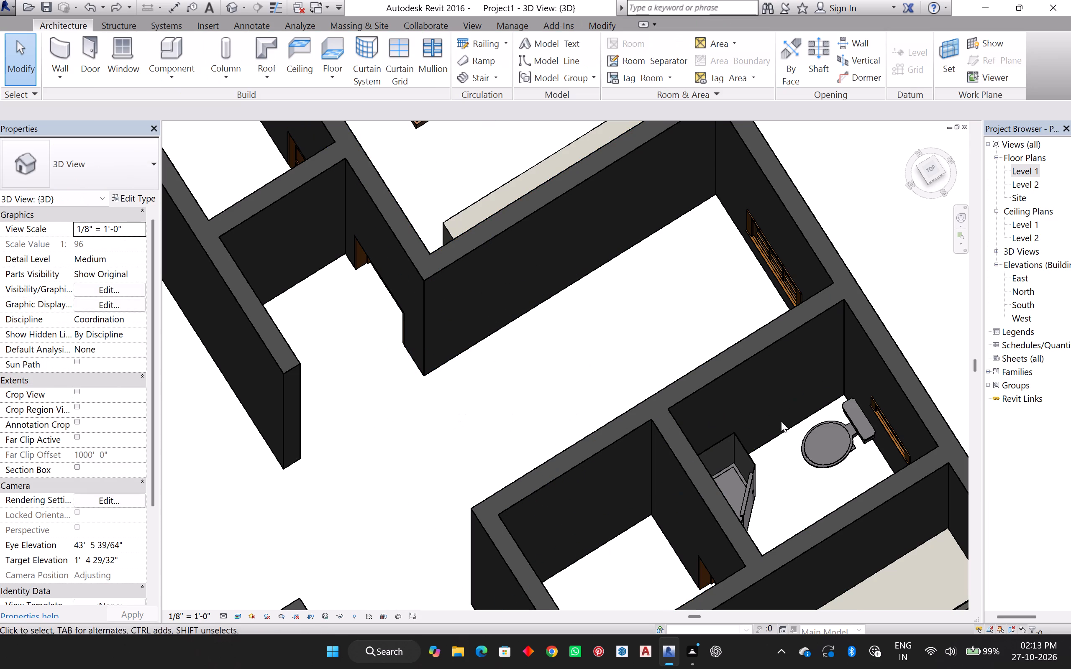
# Change the water closet in the bathroom to the Sink - Work 20"x18" type.
pyautogui.scroll(-2, 497, 350)
pyautogui.click(748, 414)
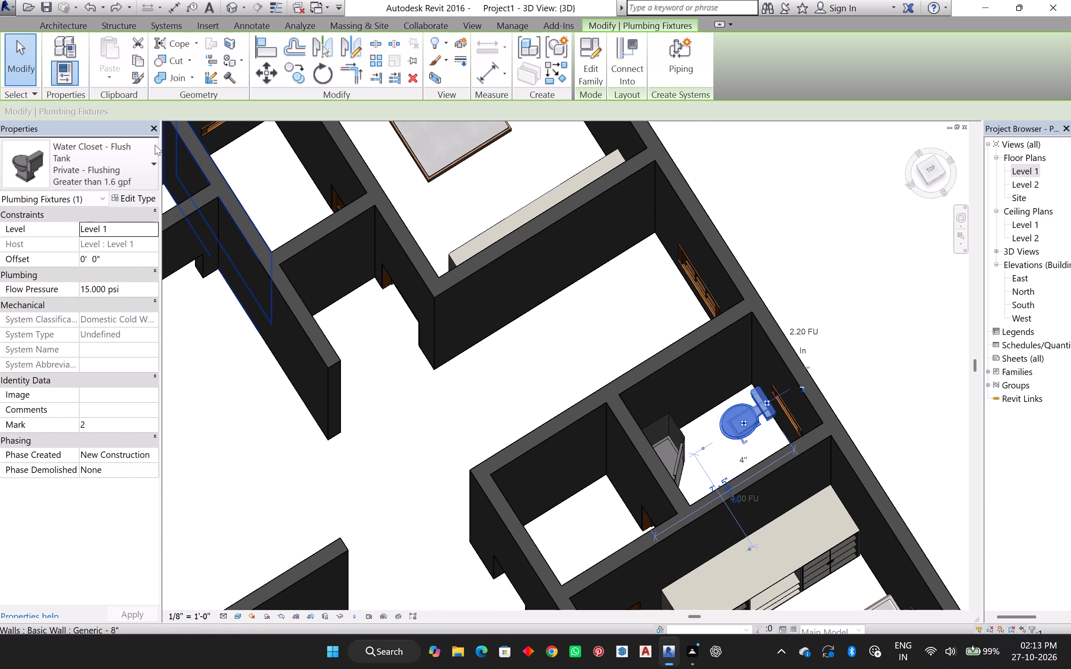
pyautogui.click(72, 161)
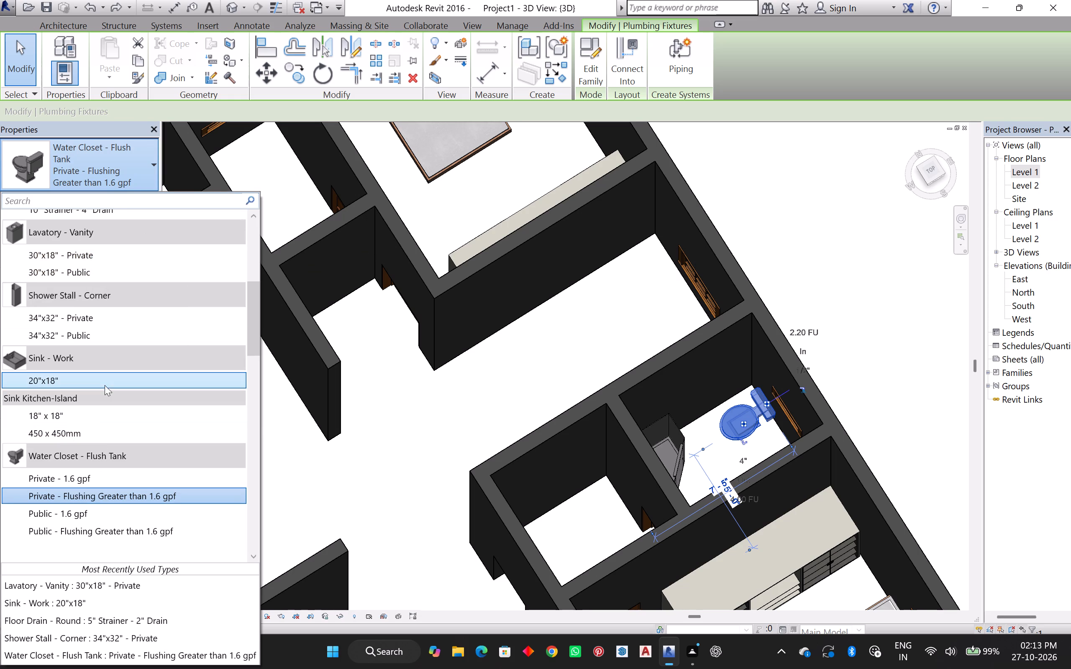
pyautogui.click(105, 357)
pyautogui.click(69, 356)
pyautogui.click(174, 375)
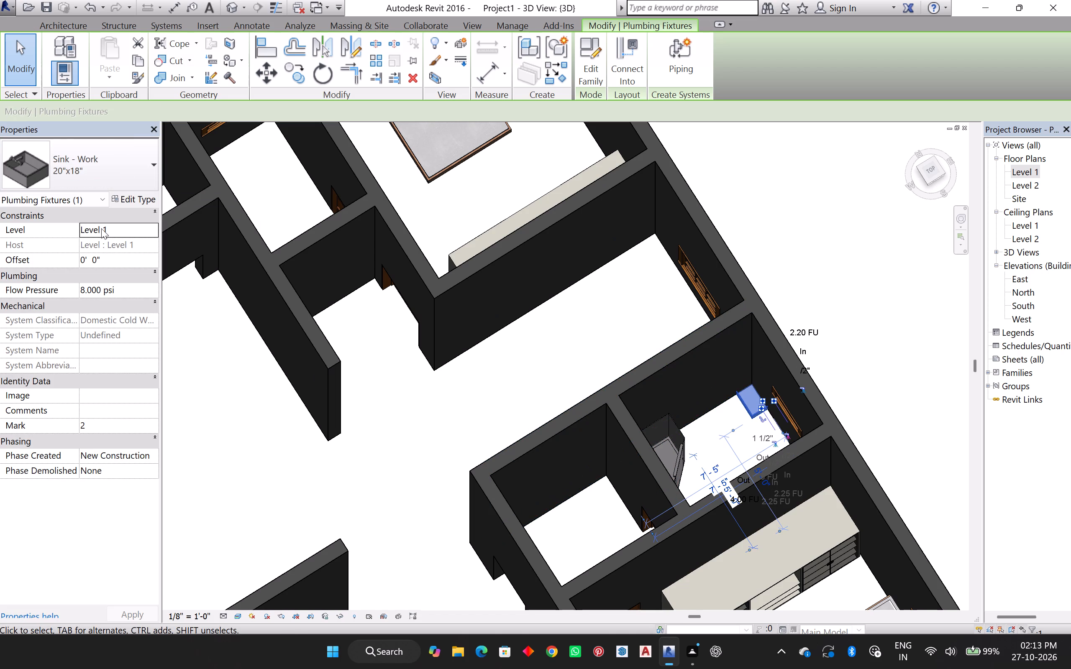
# Examine the small windowed room between the kitchen and the bedroom up close in 3D.
pyautogui.scroll(-2, 299, 247)
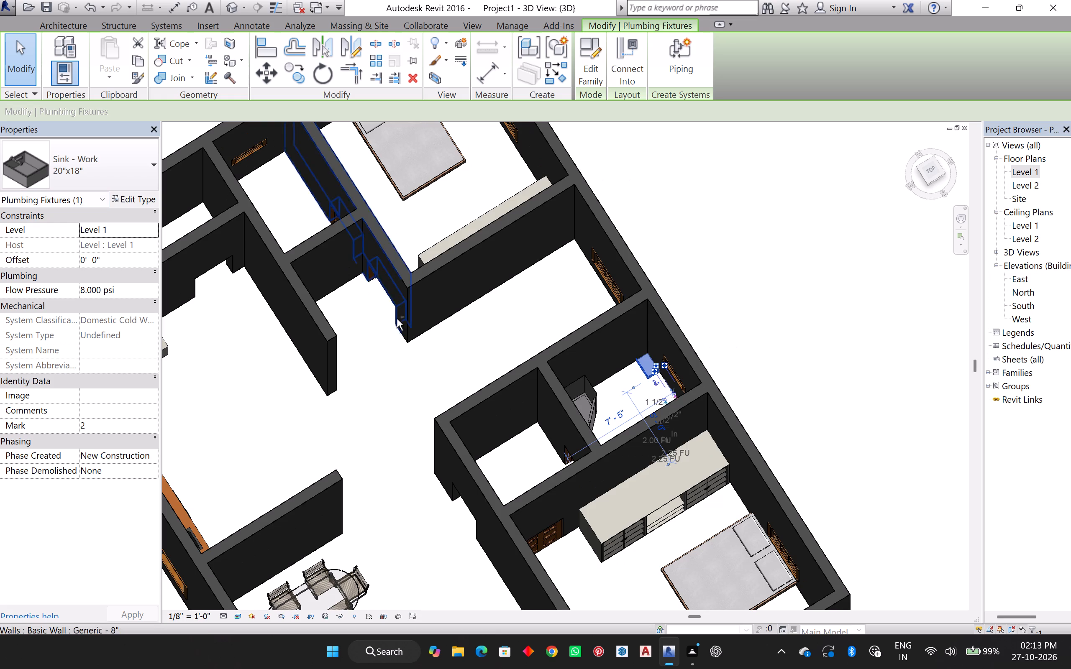
pyautogui.keyDown('shift'); pyautogui.moveTo(397, 320); pyautogui.dragTo(330, 285, button='middle'); pyautogui.keyUp('shift')
pyautogui.moveTo(368, 204); pyautogui.dragTo(403, 343, button='middle')
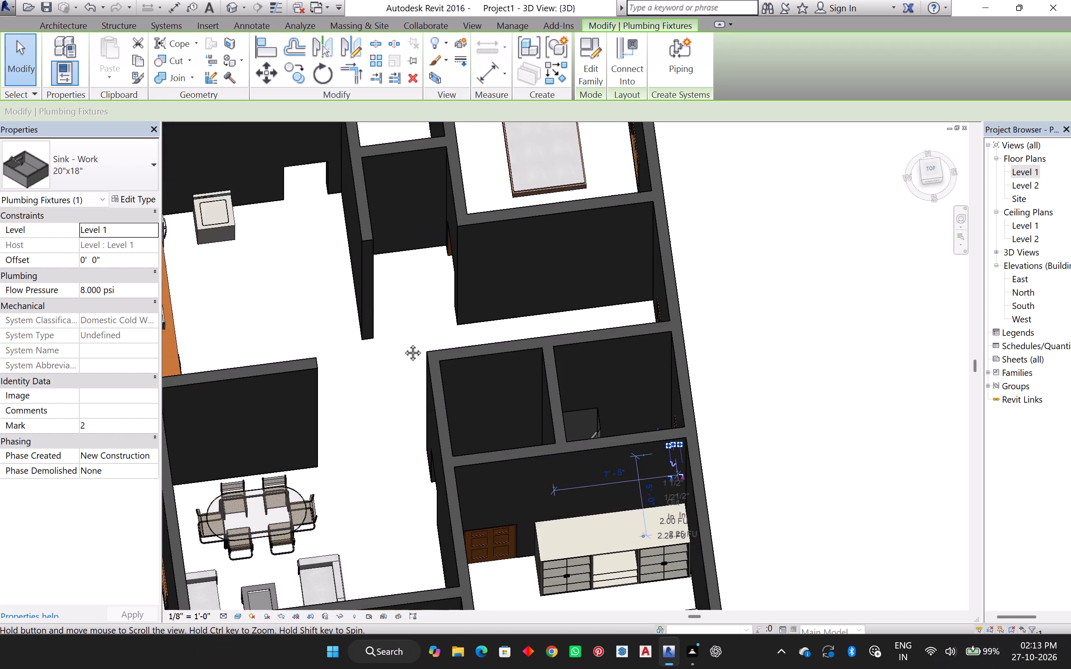
pyautogui.moveTo(403, 343); pyautogui.dragTo(454, 531, button='middle')
pyautogui.scroll(6, 439, 345)
pyautogui.keyDown('shift'); pyautogui.moveTo(471, 387); pyautogui.dragTo(432, 403, button='middle'); pyautogui.keyUp('shift')
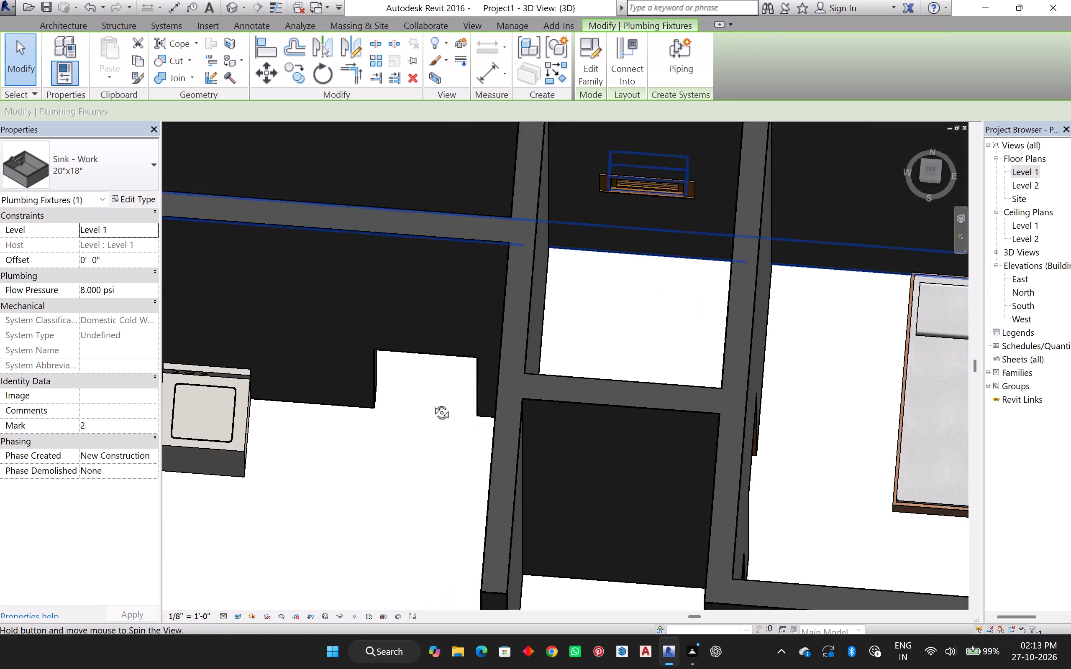
pyautogui.keyDown('shift'); pyautogui.moveTo(432, 403); pyautogui.dragTo(432, 401, button='middle'); pyautogui.keyUp('shift')
pyautogui.moveTo(531, 307); pyautogui.dragTo(431, 368, button='middle')
pyautogui.middleClick(429, 370)
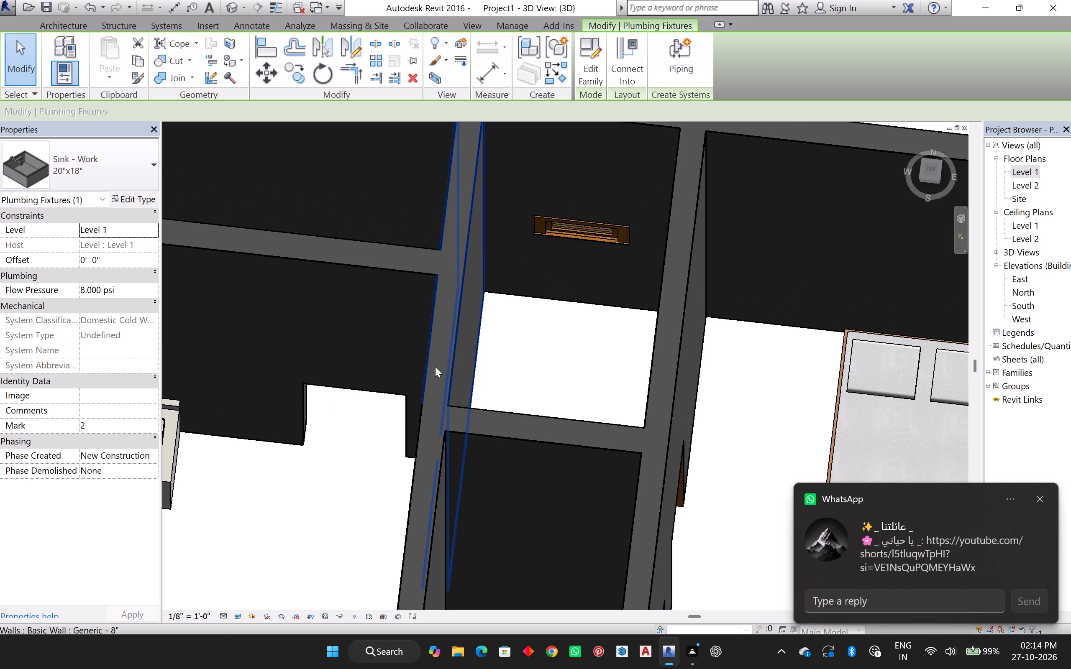
pyautogui.doubleClick(1043, 490)
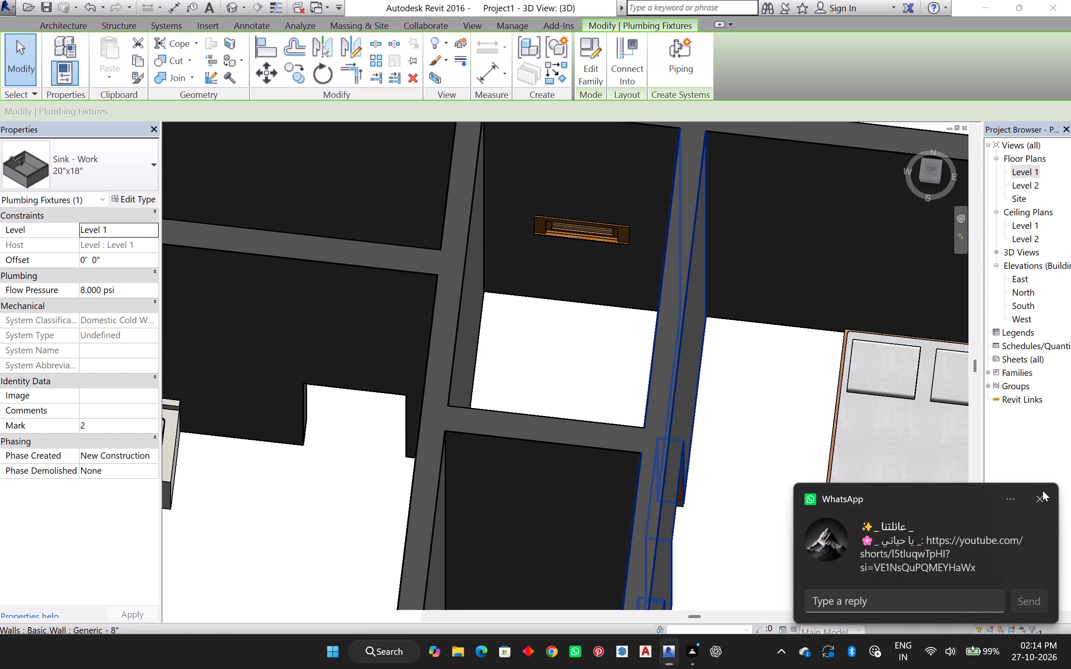
# Load the Water Closet - Flush Tank family from the library's Plumbing, MEP, Fixtures, Water Closets folder for component placement.
pyautogui.click(58, 23)
pyautogui.click(171, 53)
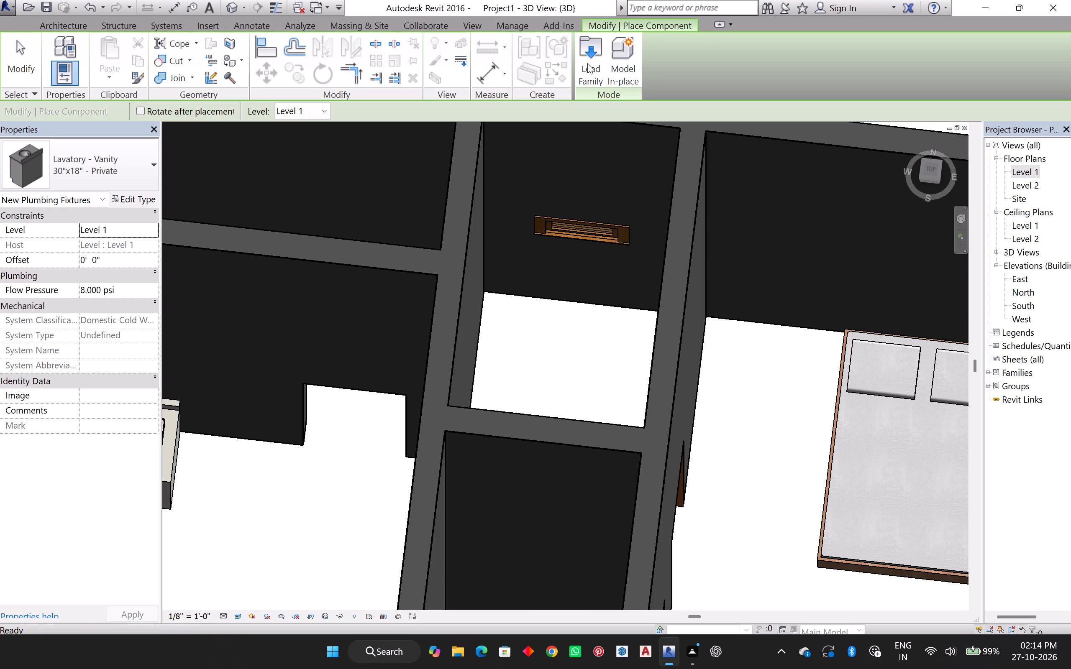
pyautogui.click(590, 65)
pyautogui.scroll(-3, 491, 302)
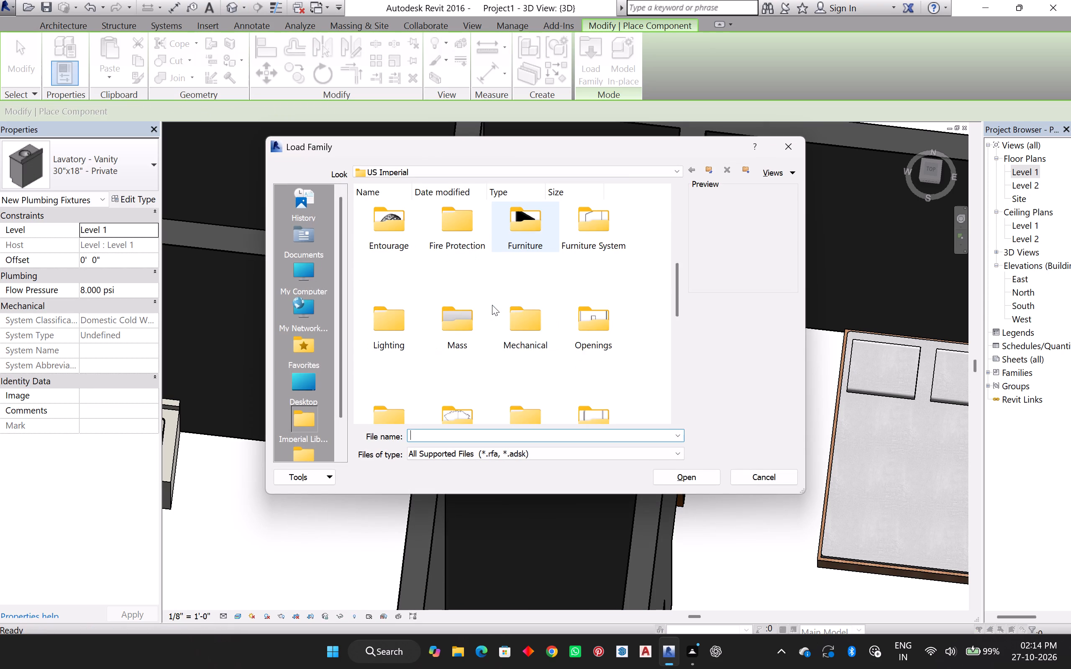
pyautogui.scroll(-1, 553, 304)
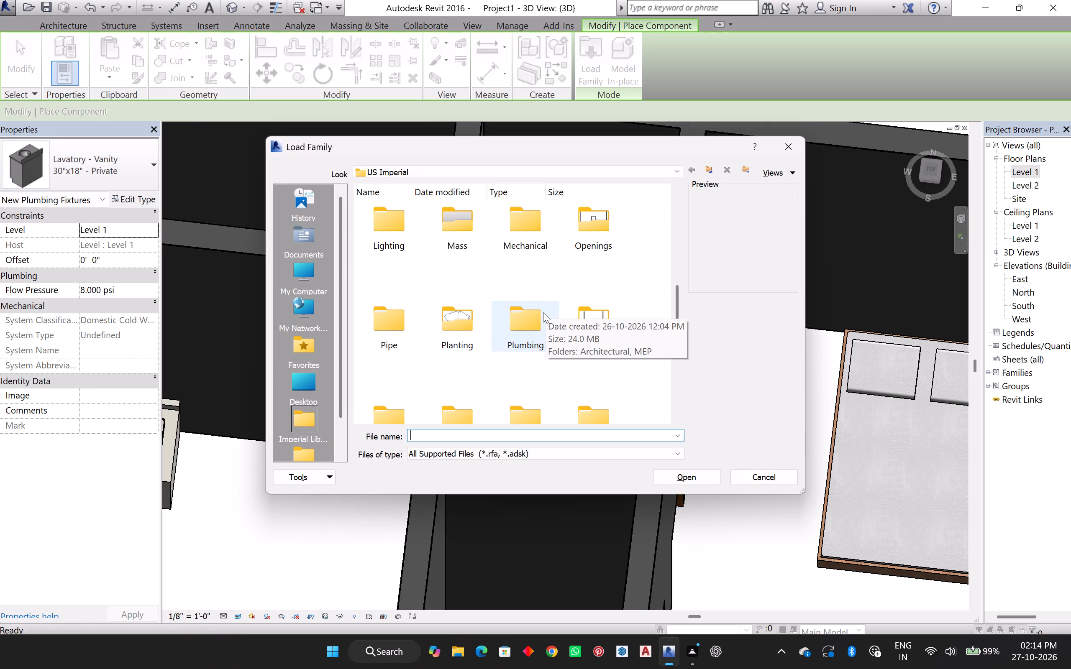
pyautogui.doubleClick(543, 312)
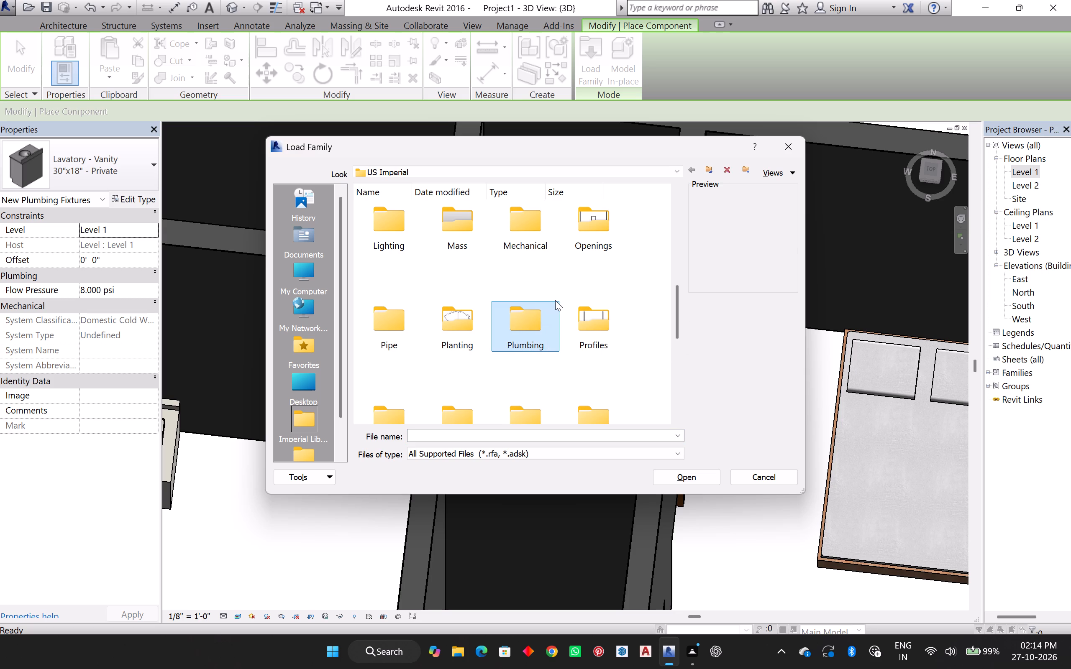
pyautogui.doubleClick(536, 337)
pyautogui.doubleClick(442, 213)
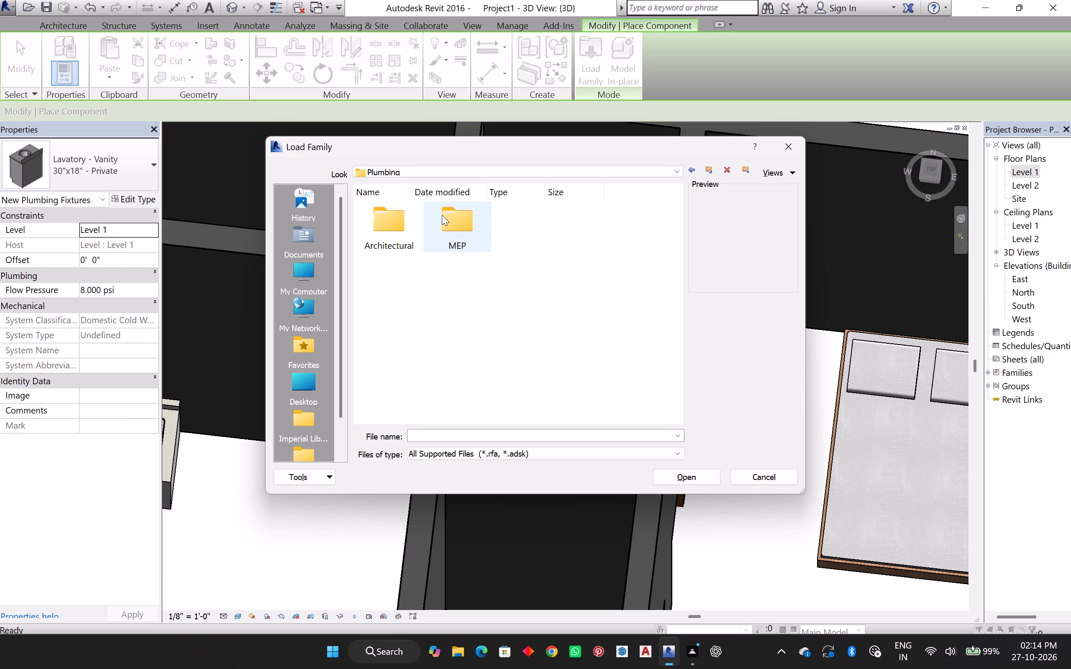
pyautogui.doubleClick(474, 234)
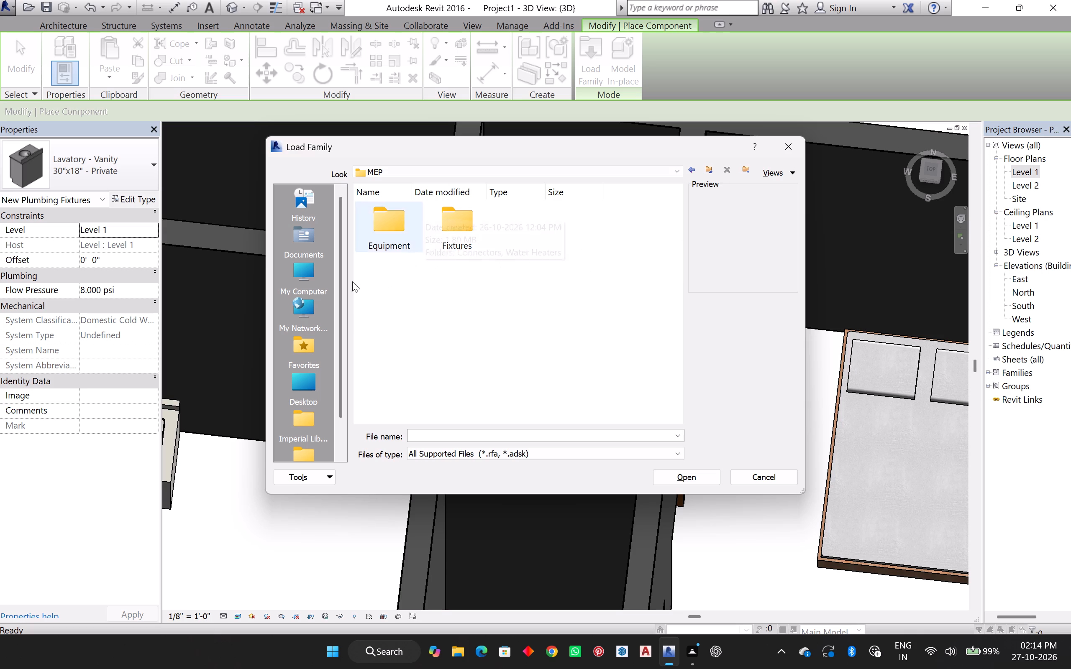
pyautogui.click(469, 252)
pyautogui.doubleClick(455, 225)
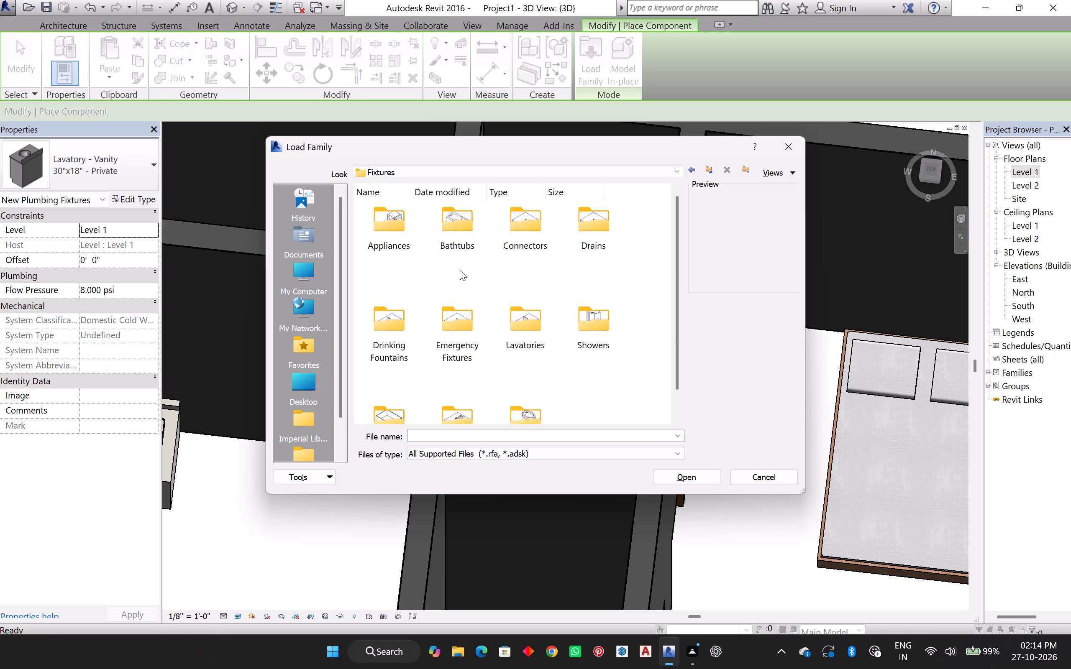
pyautogui.scroll(-1, 522, 320)
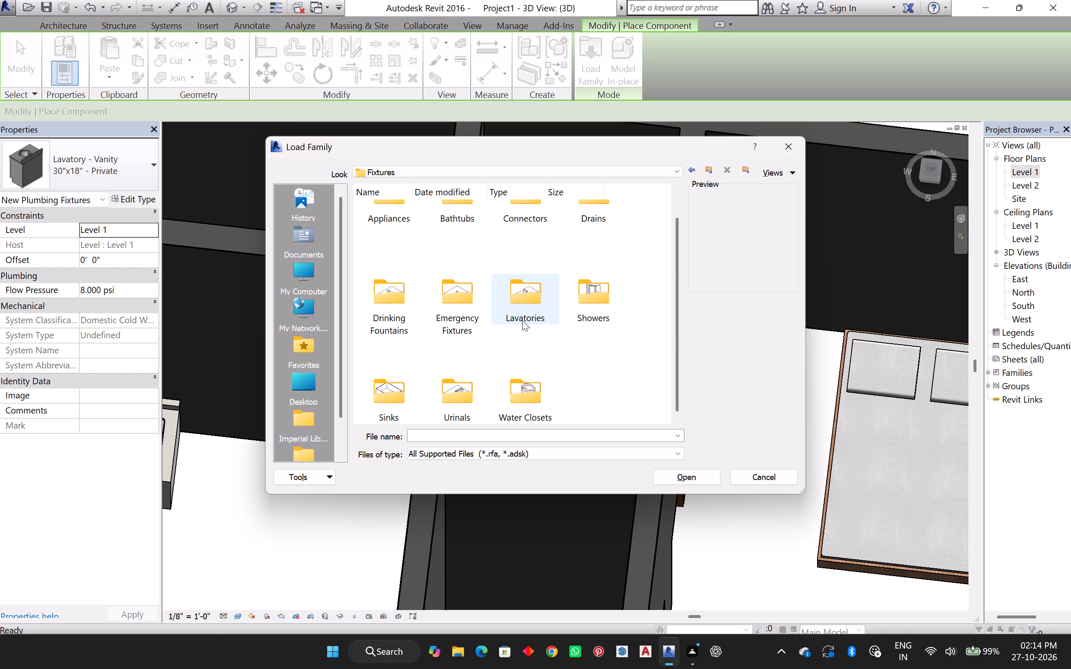
pyautogui.scroll(-1, 522, 320)
pyautogui.doubleClick(507, 413)
pyautogui.click(465, 211)
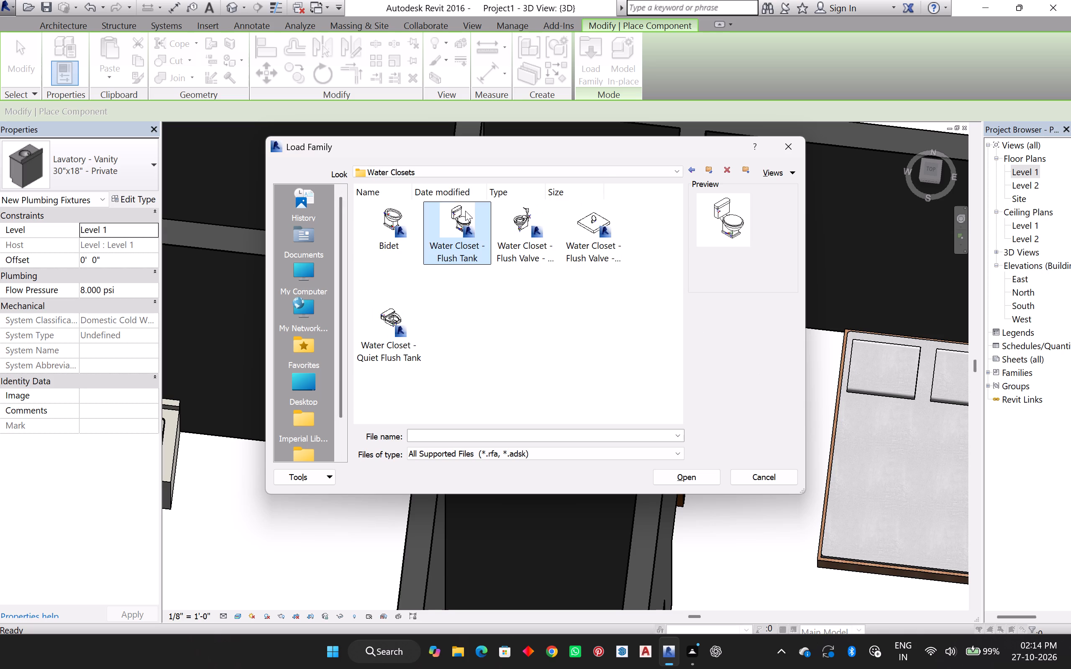
pyautogui.click(702, 473)
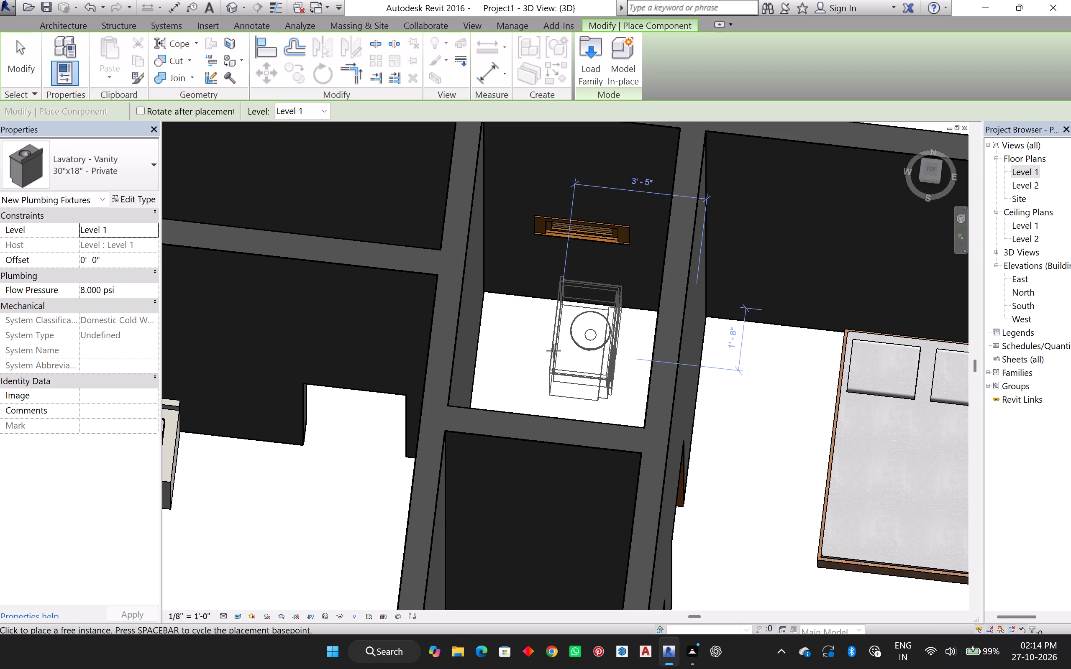
# Choose the Water Closet - Flush Tank type Private - Flushing Greater than 1.6 gpf for component placement.
pyautogui.press('space')
pyautogui.click(120, 164)
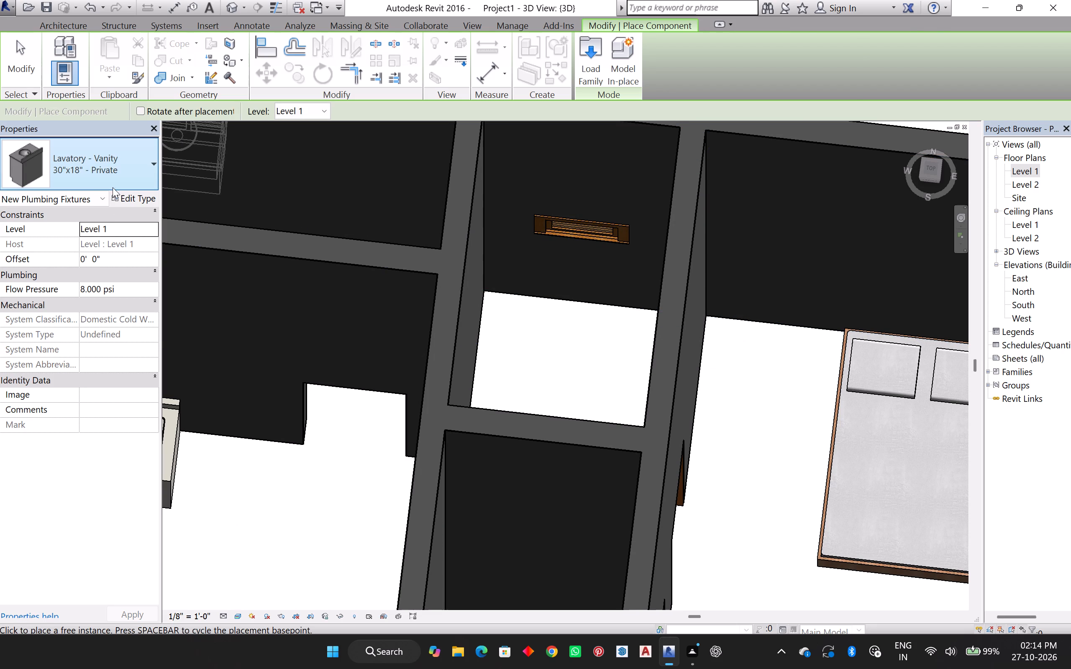
pyautogui.scroll(4, 90, 273)
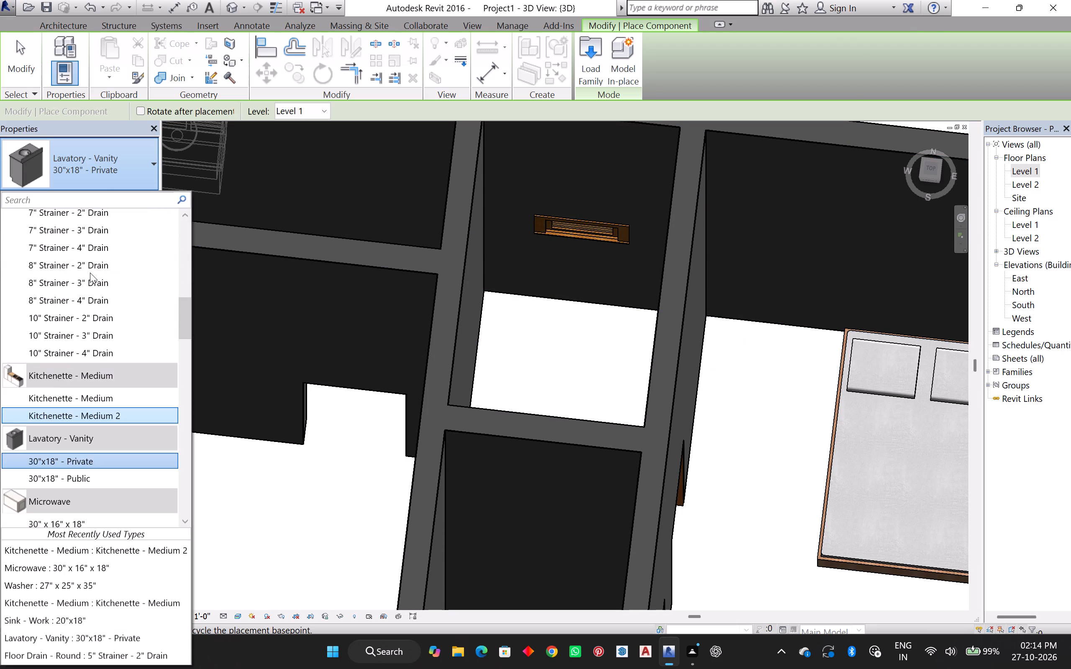
pyautogui.scroll(20, 90, 273)
pyautogui.scroll(5, 90, 273)
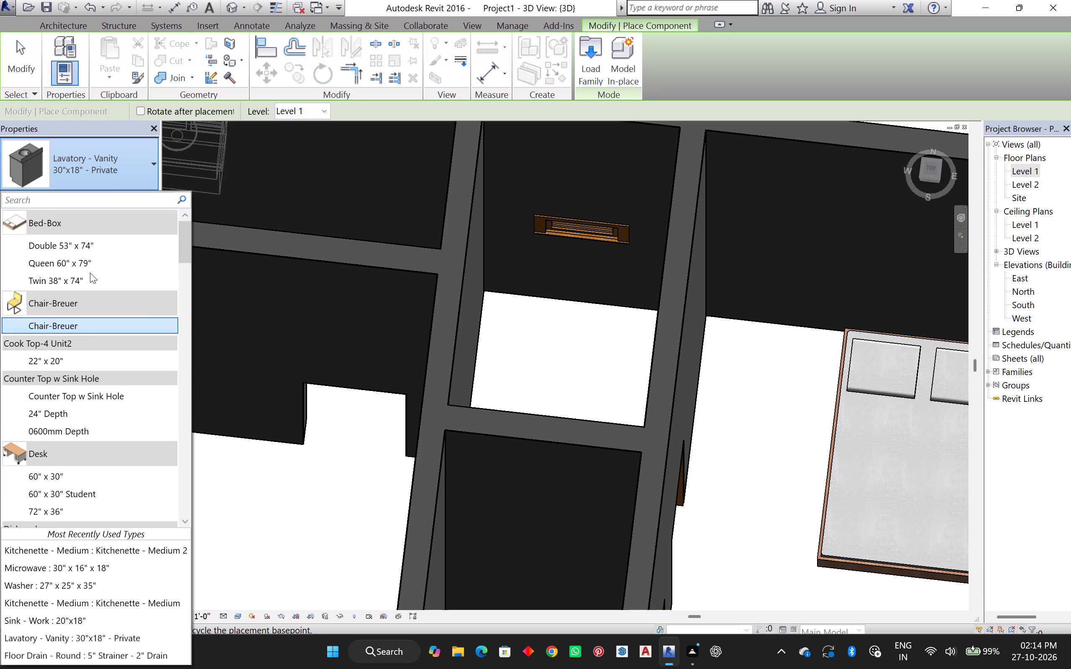
pyautogui.scroll(-1, 90, 272)
pyautogui.scroll(1, 90, 271)
pyautogui.scroll(-20, 90, 271)
pyautogui.scroll(-8, 90, 271)
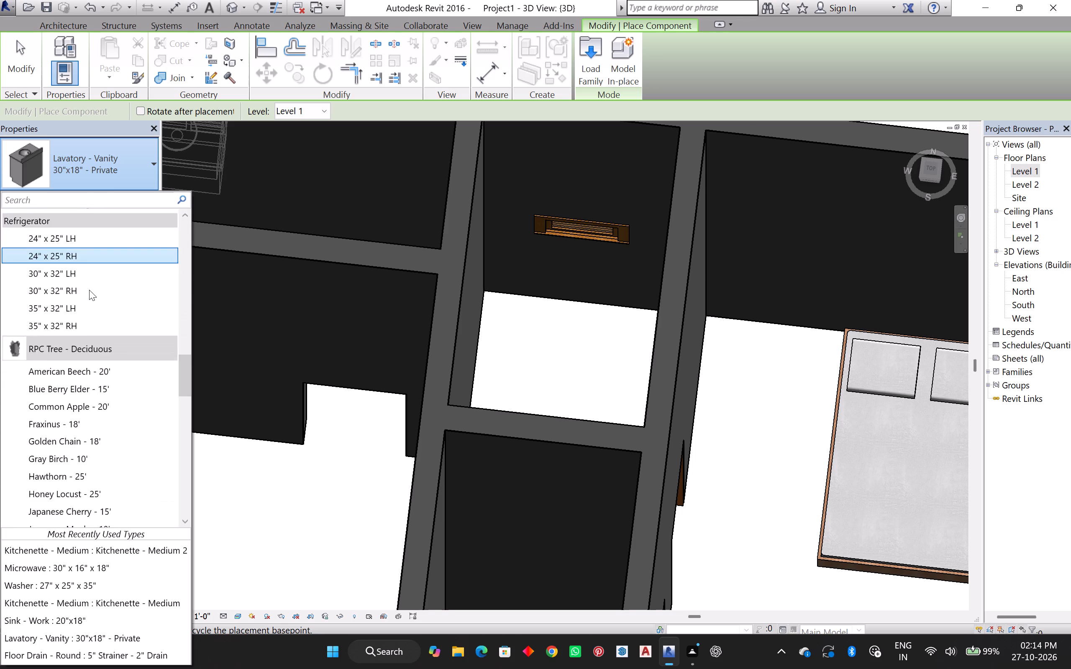
pyautogui.scroll(-20, 89, 290)
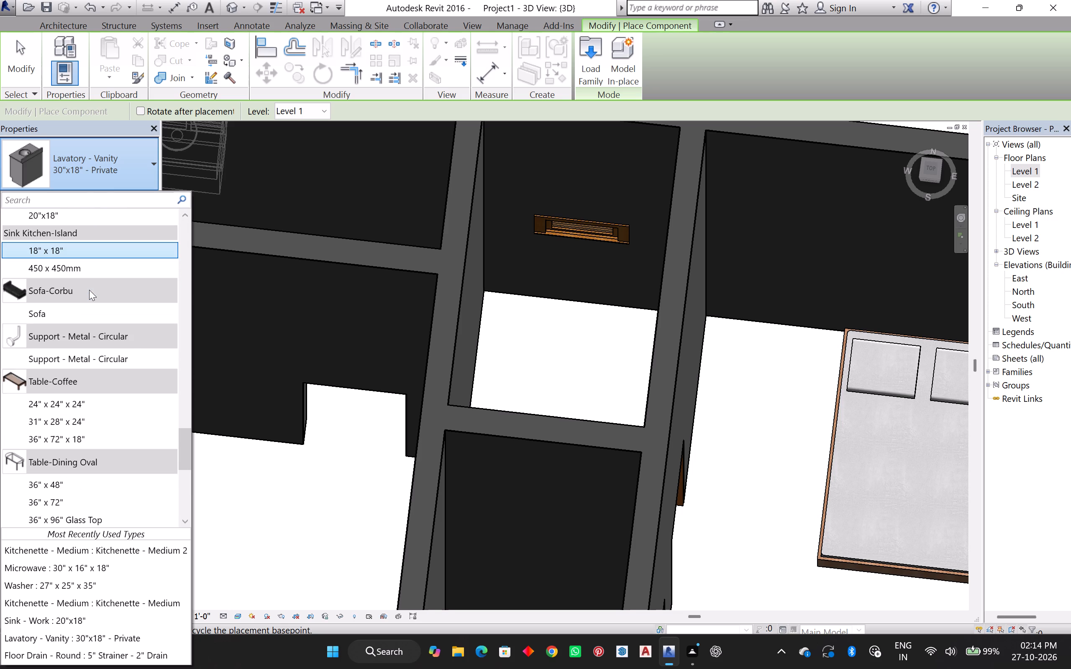
pyautogui.scroll(2, 89, 290)
pyautogui.scroll(-12, 89, 290)
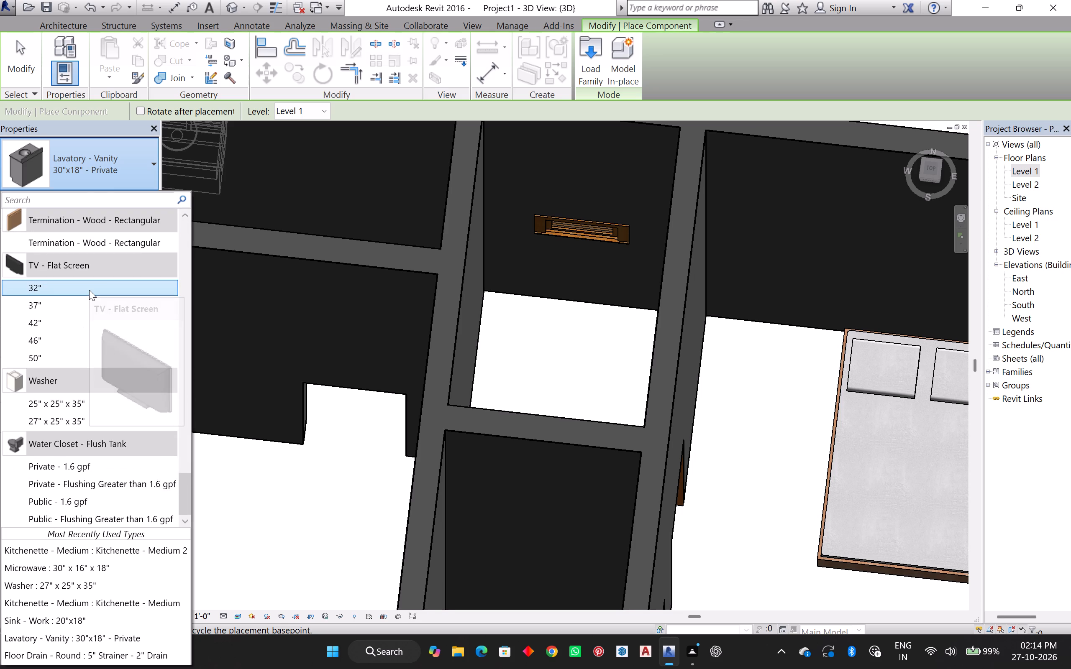
pyautogui.scroll(-4, 89, 290)
pyautogui.click(123, 448)
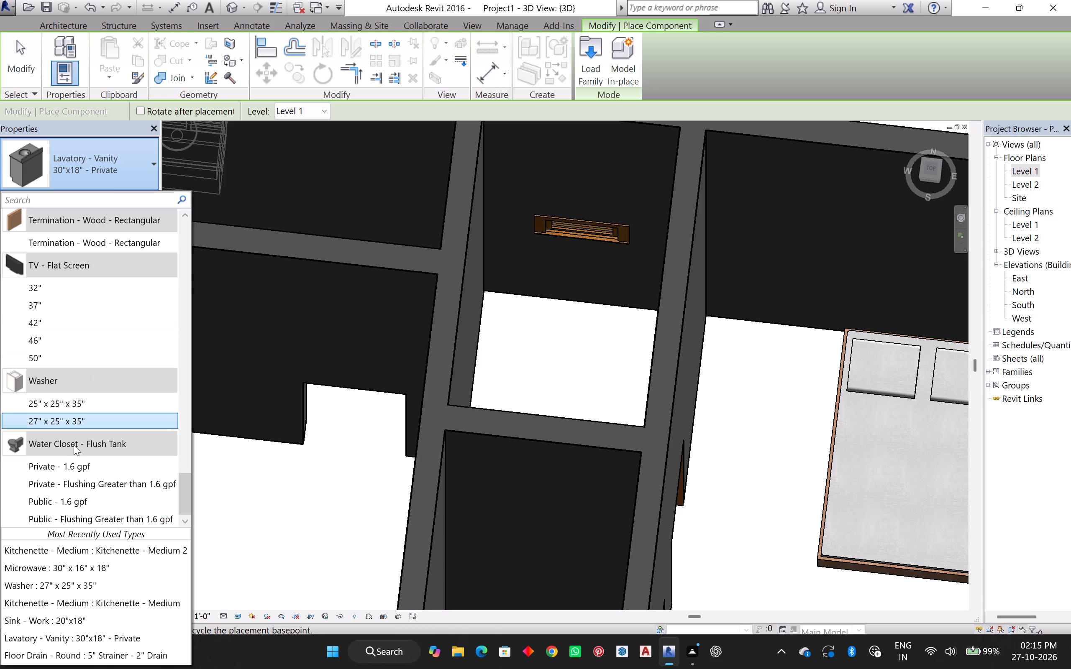
pyautogui.doubleClick(100, 481)
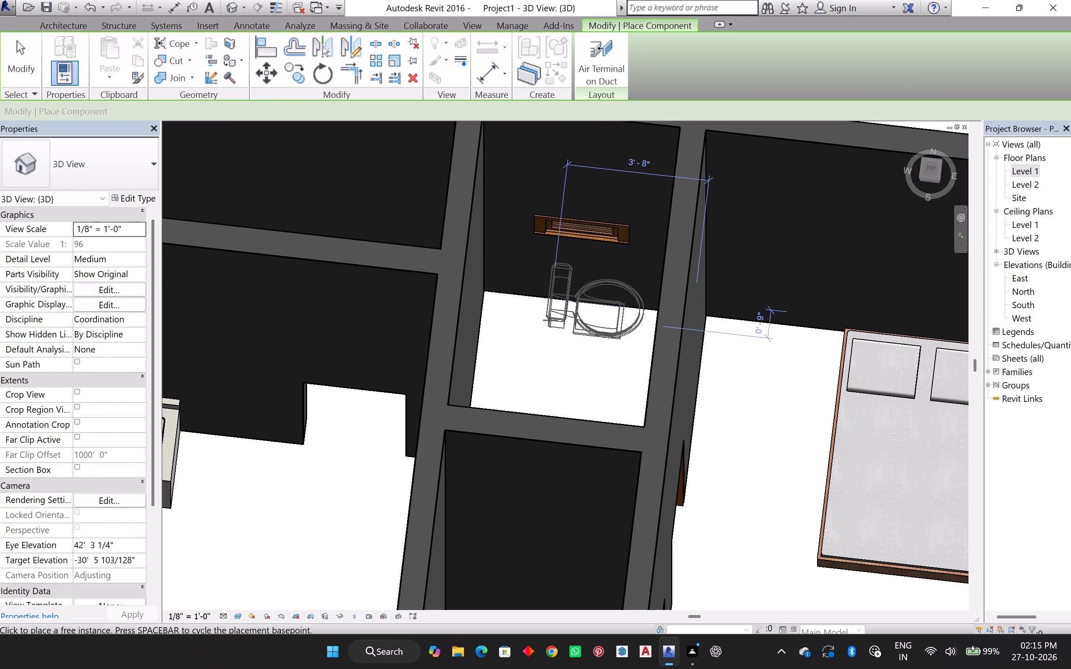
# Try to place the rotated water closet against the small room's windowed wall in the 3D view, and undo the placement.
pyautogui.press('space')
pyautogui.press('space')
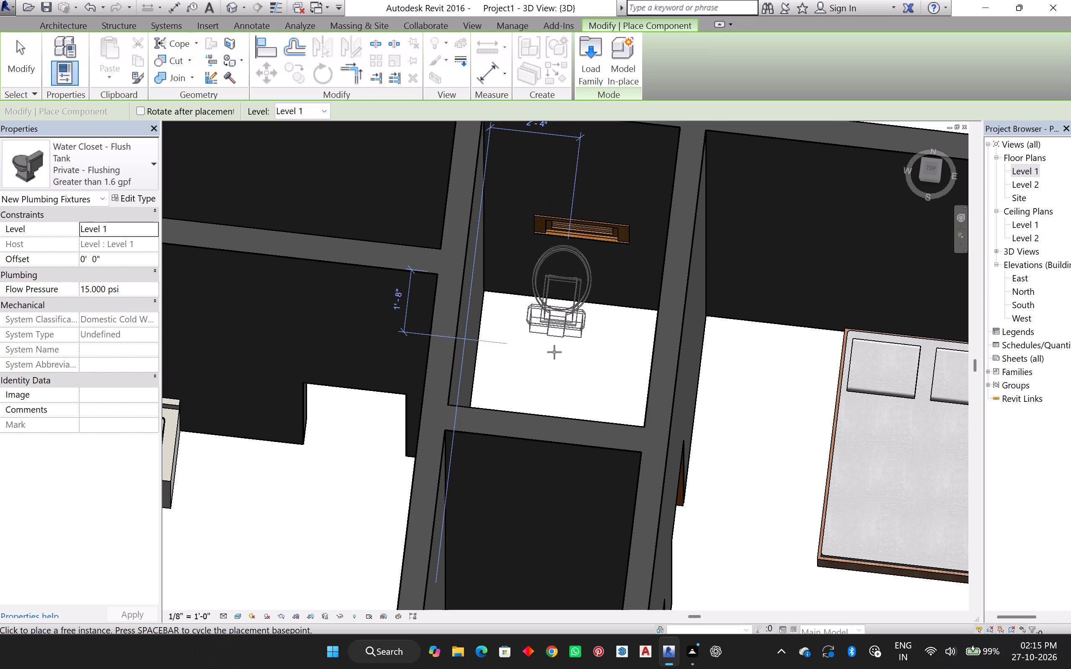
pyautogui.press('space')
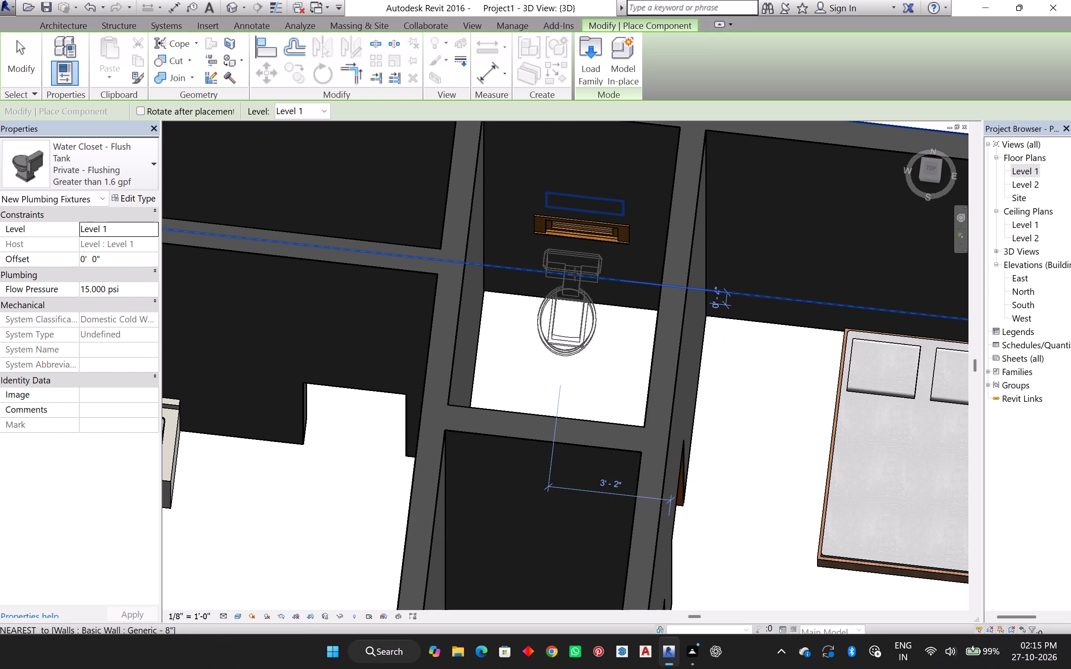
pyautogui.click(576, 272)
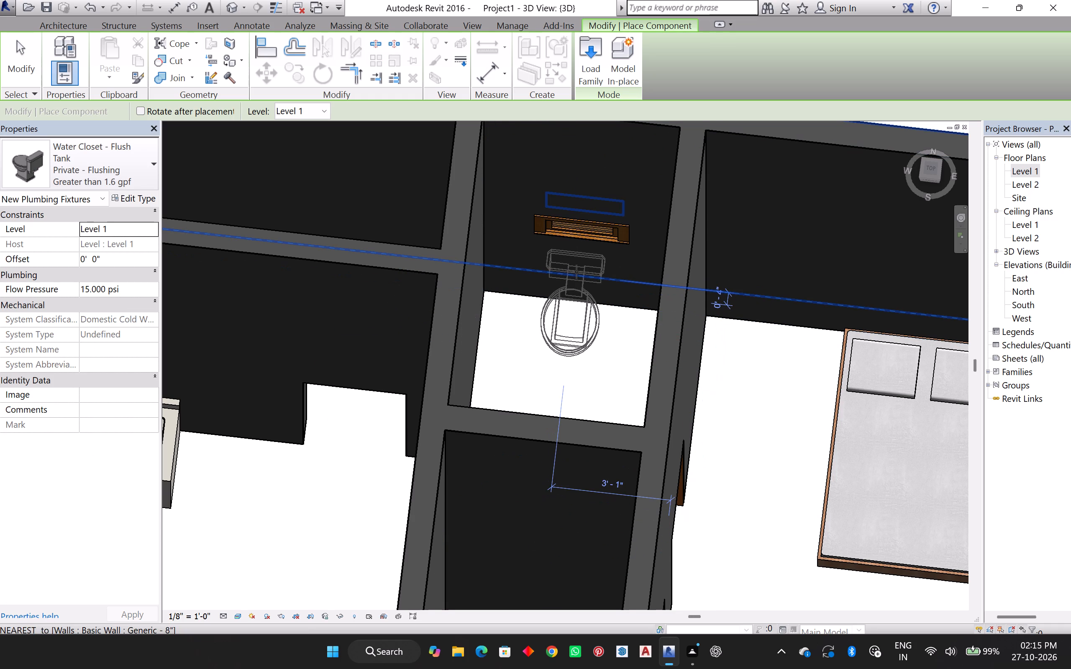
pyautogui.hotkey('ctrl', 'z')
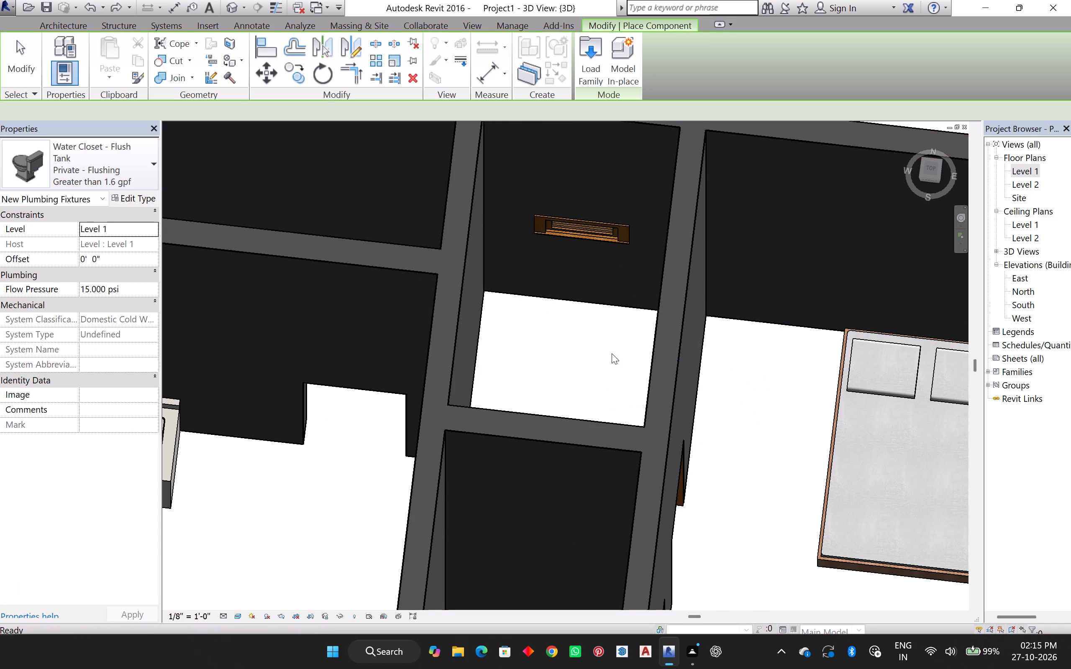
# In the Level 1 floor plan, place the water closet against the small room's outer wall, about 3' 10 1/2" from the bedroom partition.
pyautogui.click(1027, 176)
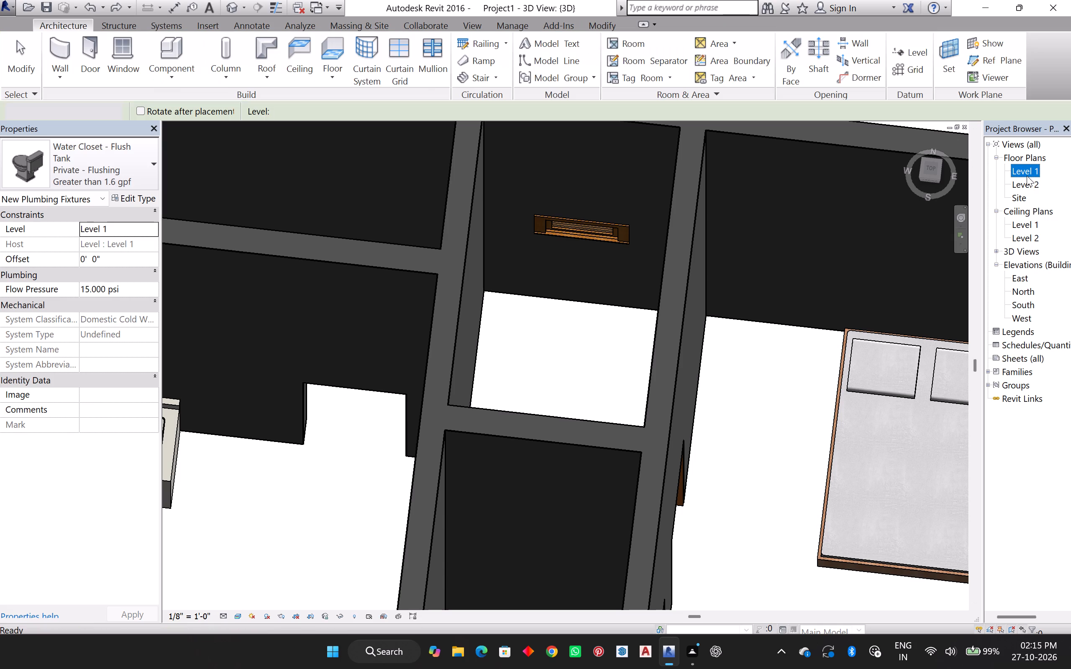
pyautogui.click(1027, 176)
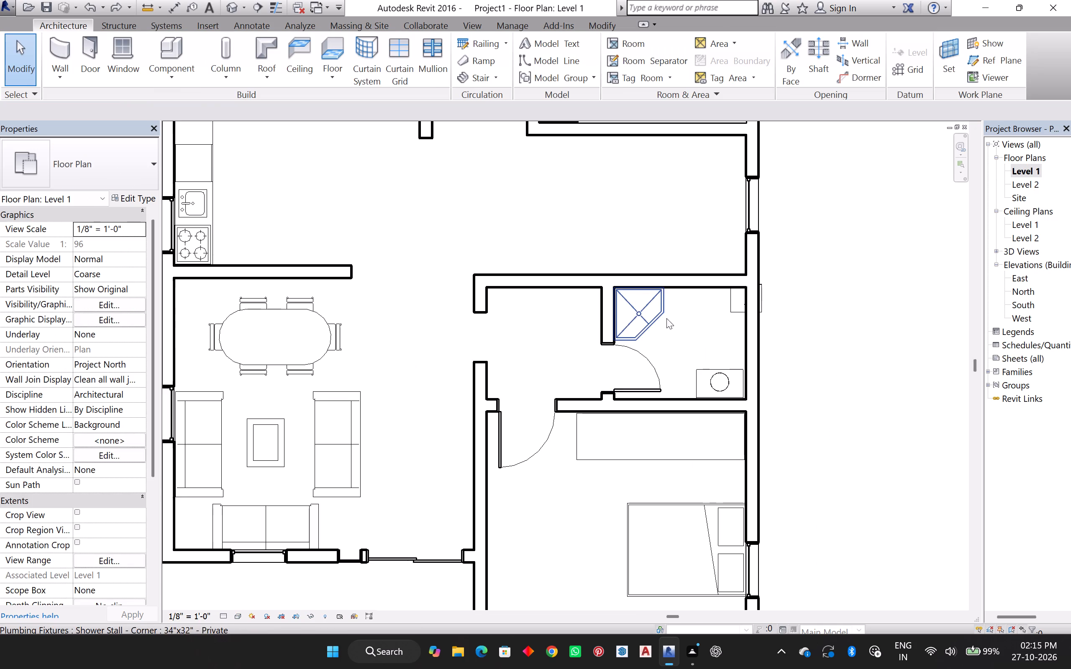
pyautogui.keyDown('shift'); pyautogui.moveTo(589, 300); pyautogui.dragTo(671, 628, button='middle'); pyautogui.keyUp('shift')
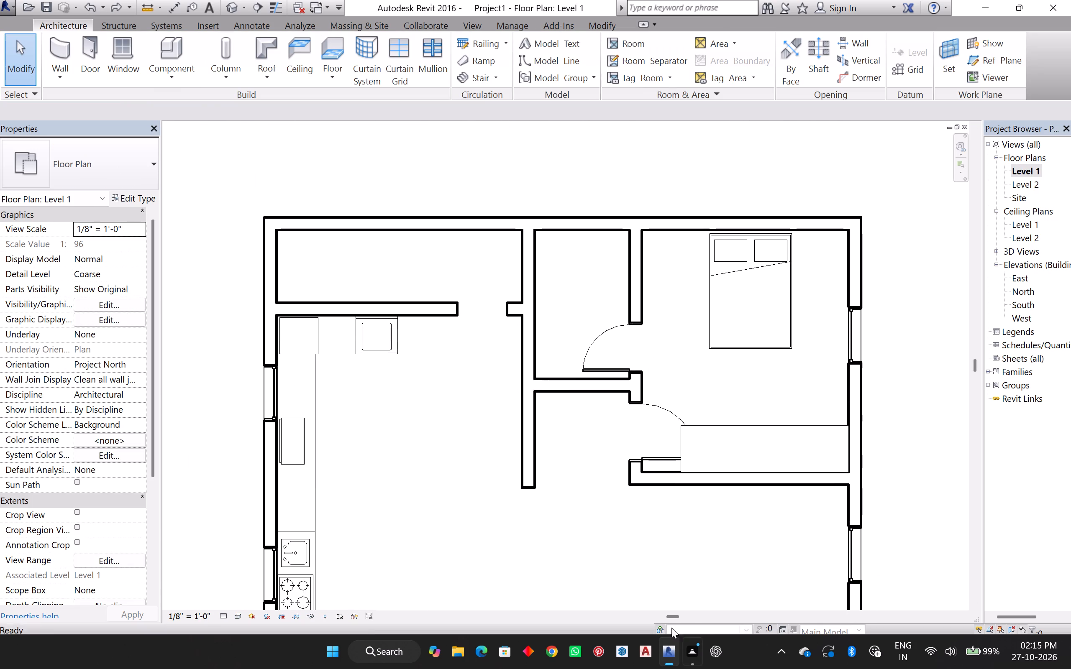
pyautogui.keyDown('shift'); pyautogui.moveTo(671, 628); pyautogui.dragTo(690, 649, button='middle'); pyautogui.keyUp('shift')
pyautogui.keyDown('shift'); pyautogui.moveTo(568, 236); pyautogui.dragTo(555, 256, button='middle'); pyautogui.keyUp('shift')
pyautogui.keyDown('shift'); pyautogui.middleClick(555, 256); pyautogui.keyUp('shift')
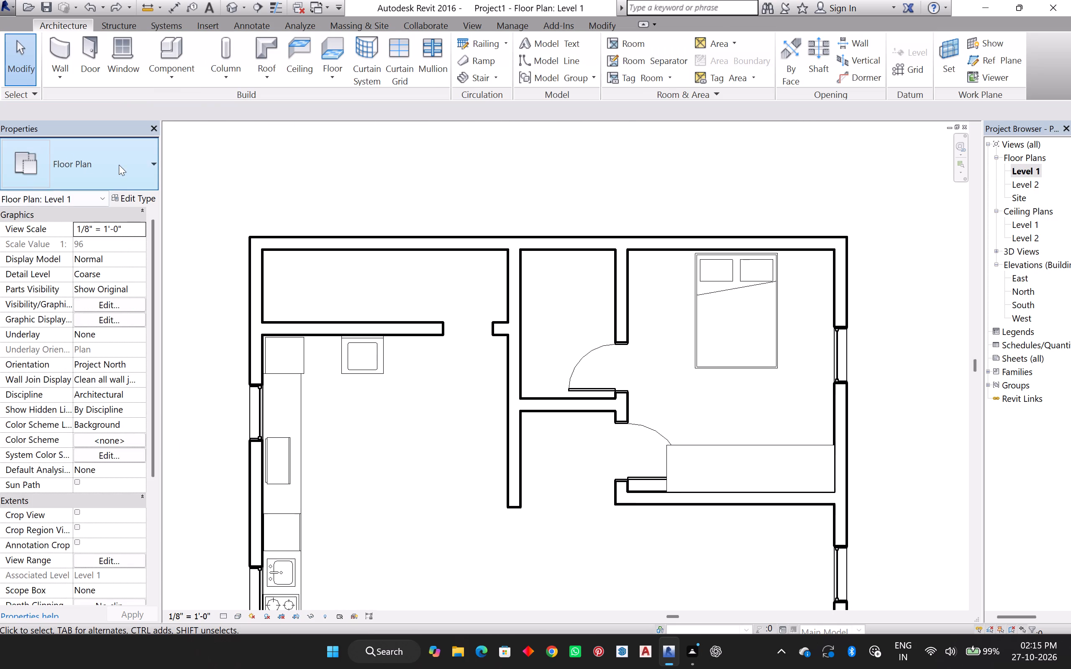
pyautogui.click(119, 164)
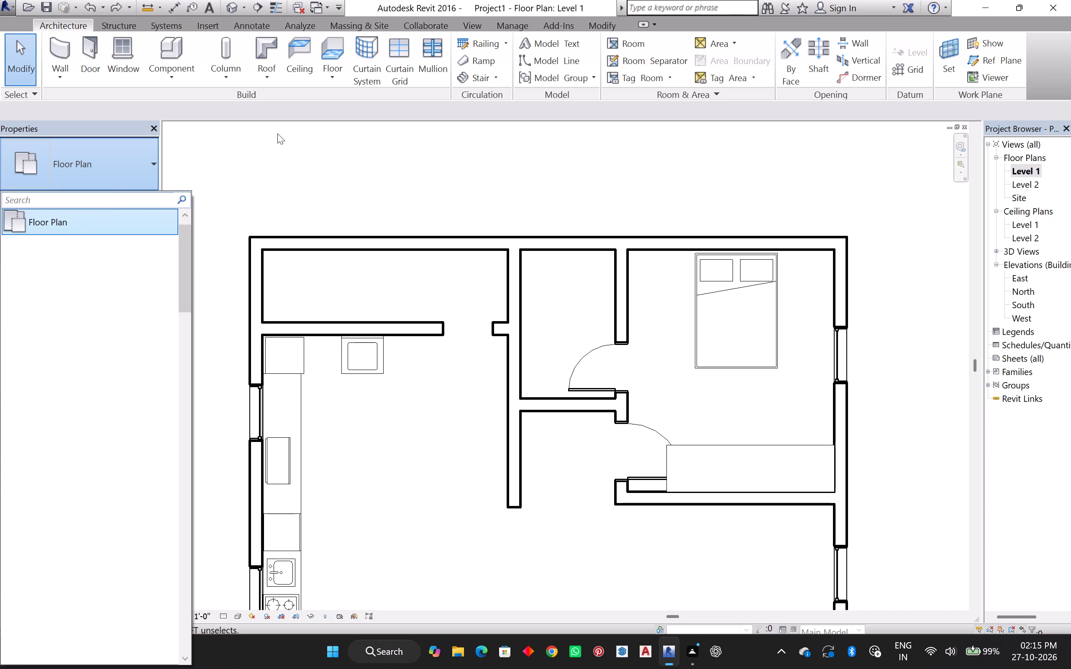
pyautogui.moveTo(278, 133); pyautogui.dragTo(273, 138)
pyautogui.click(171, 37)
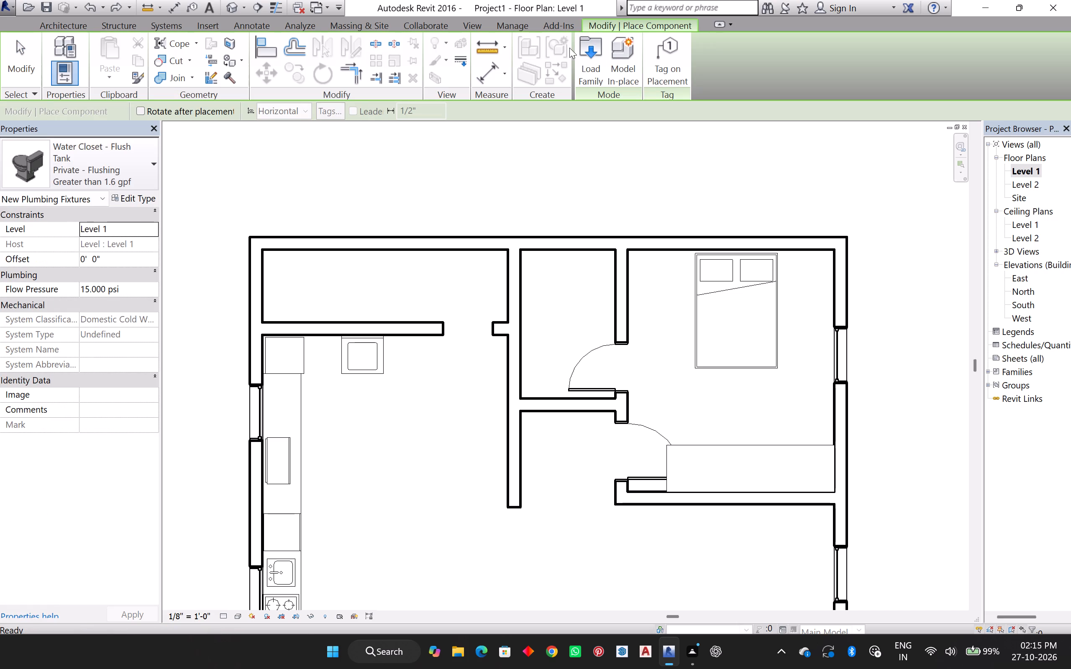
pyautogui.press('space')
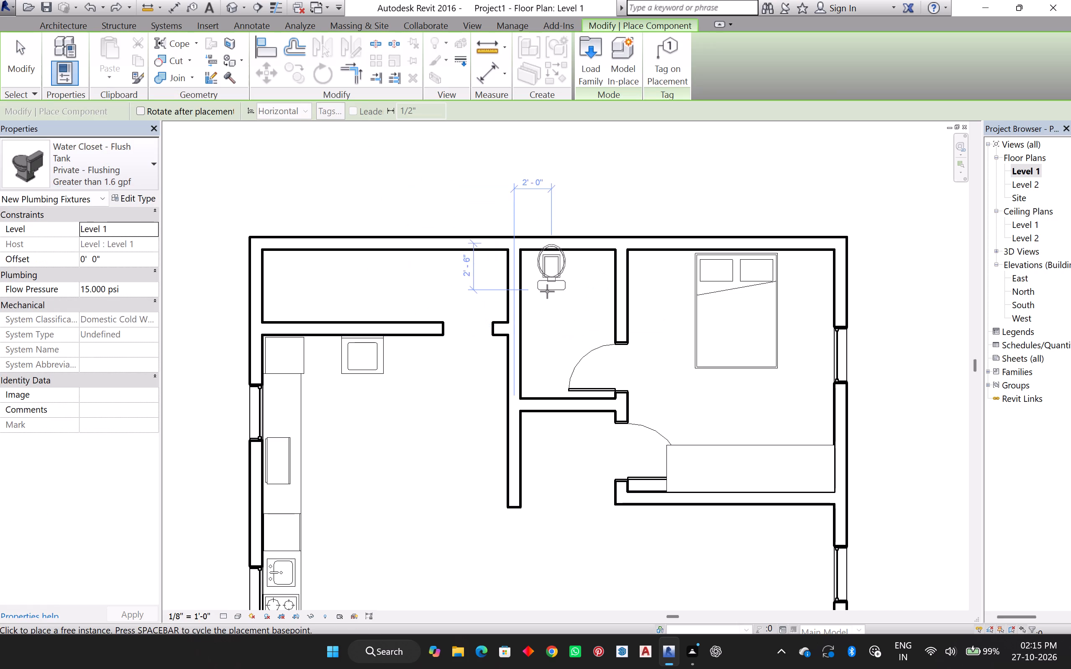
pyautogui.press('space')
pyautogui.press('space')
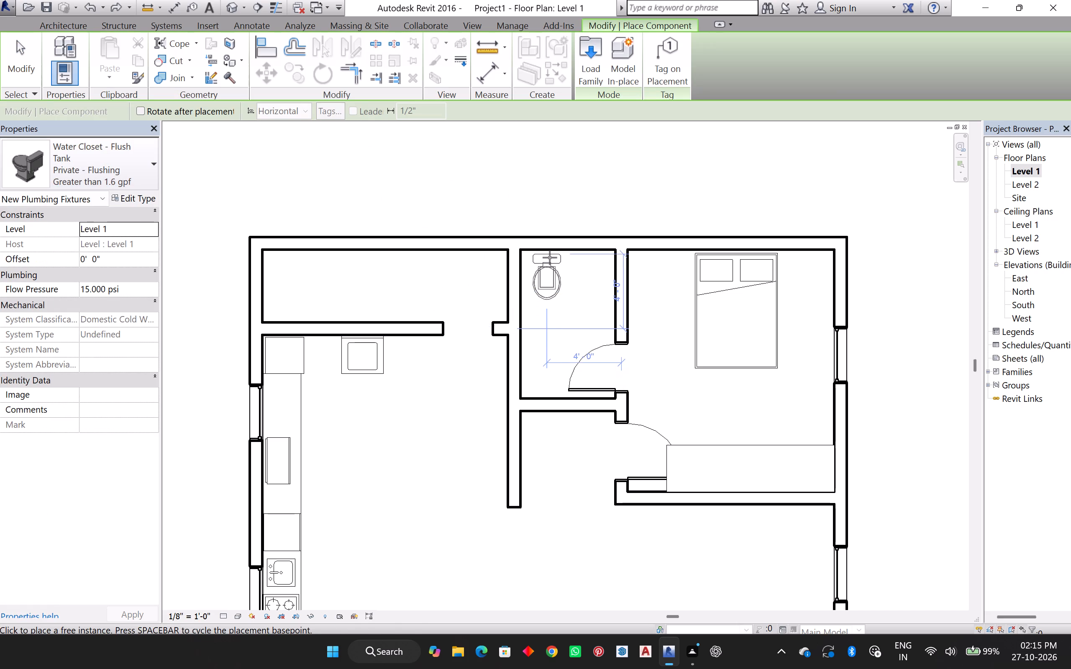
pyautogui.click(550, 255)
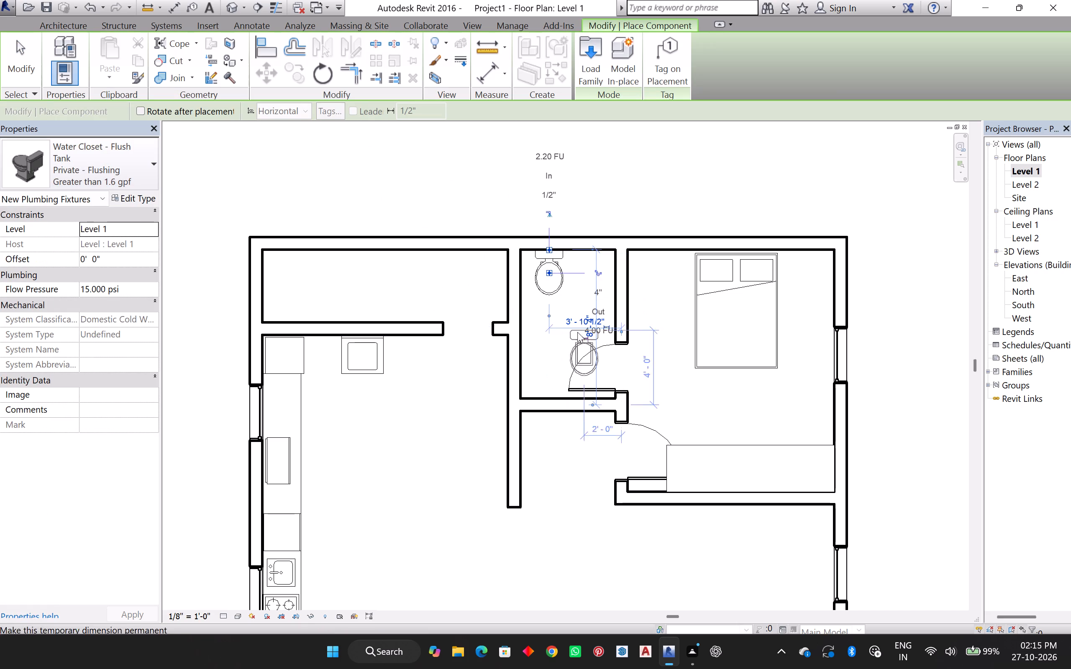
pyautogui.press('space')
pyautogui.press('Escape')
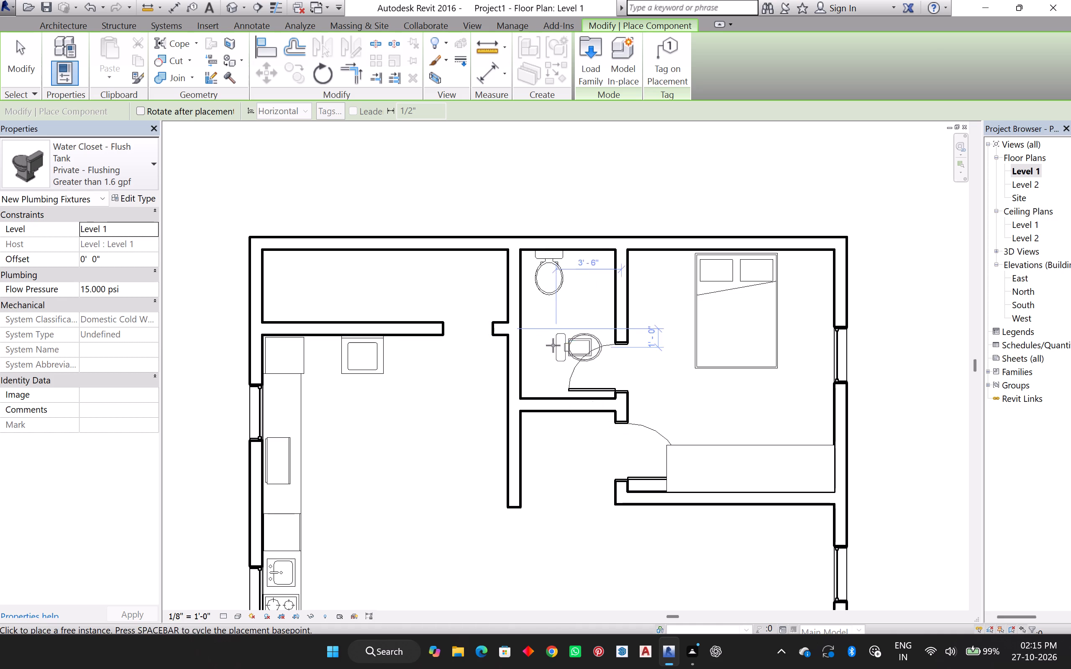
pyautogui.press('Escape')
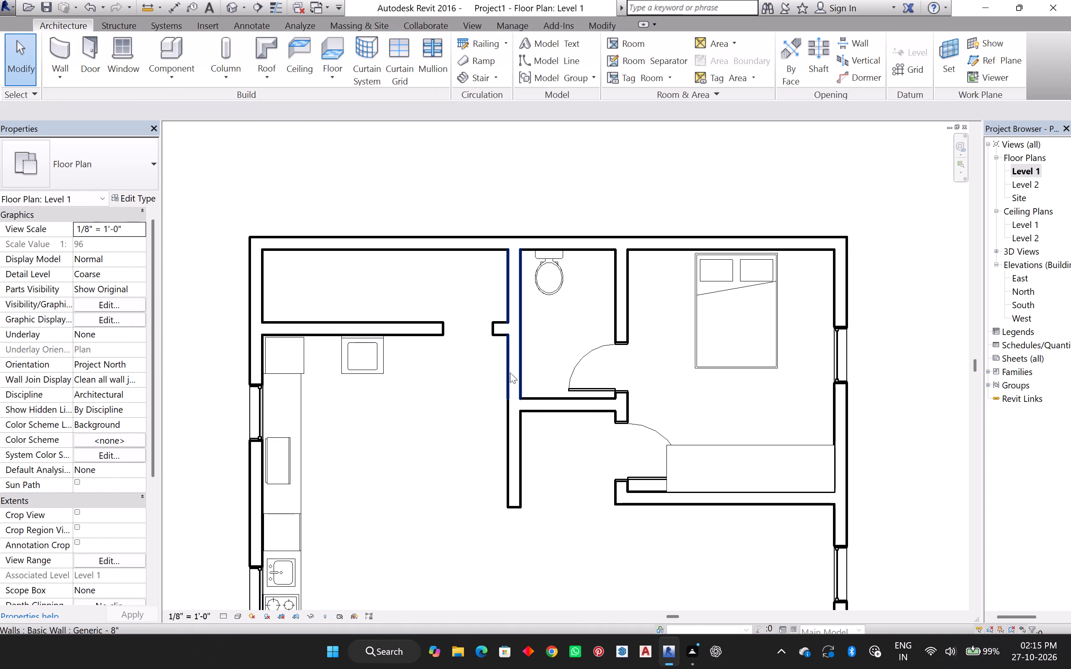
# Change the entertainment center in the bedroom beside the small toilet room to the 72" x 72" x 24" type.
pyautogui.moveTo(702, 454); pyautogui.dragTo(633, 429, button='middle')
pyautogui.click(635, 442)
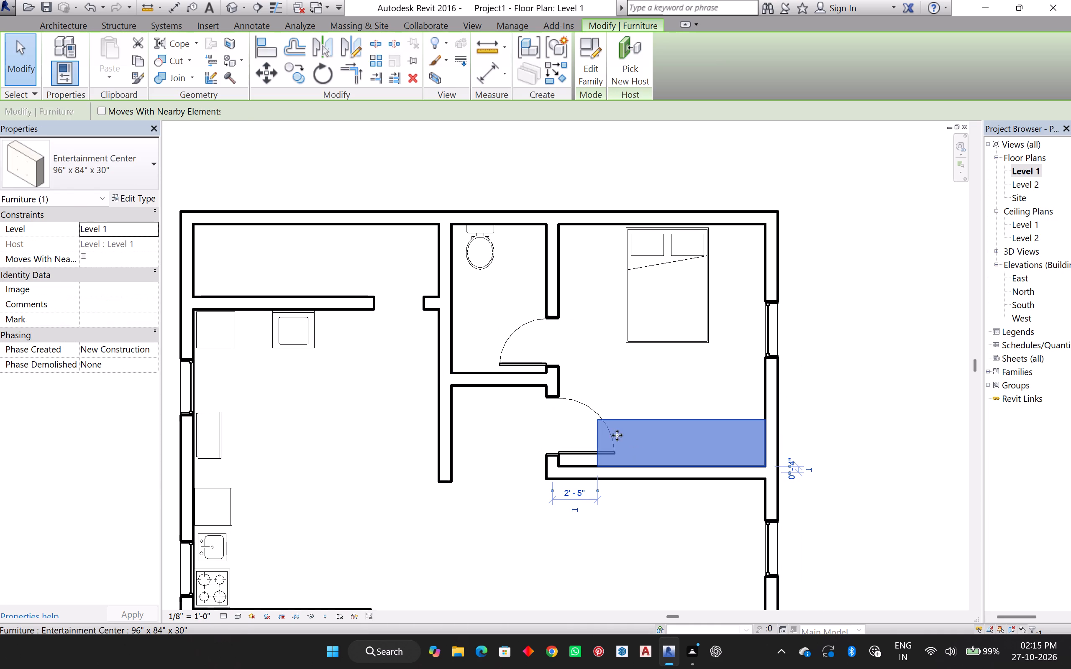
pyautogui.click(128, 176)
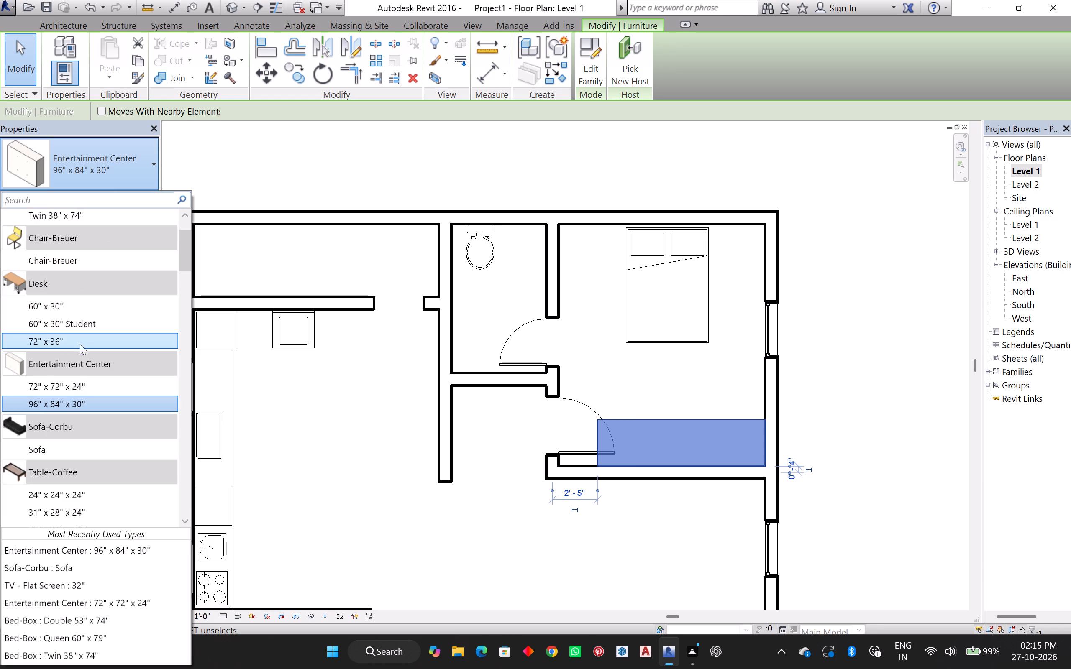
pyautogui.click(82, 391)
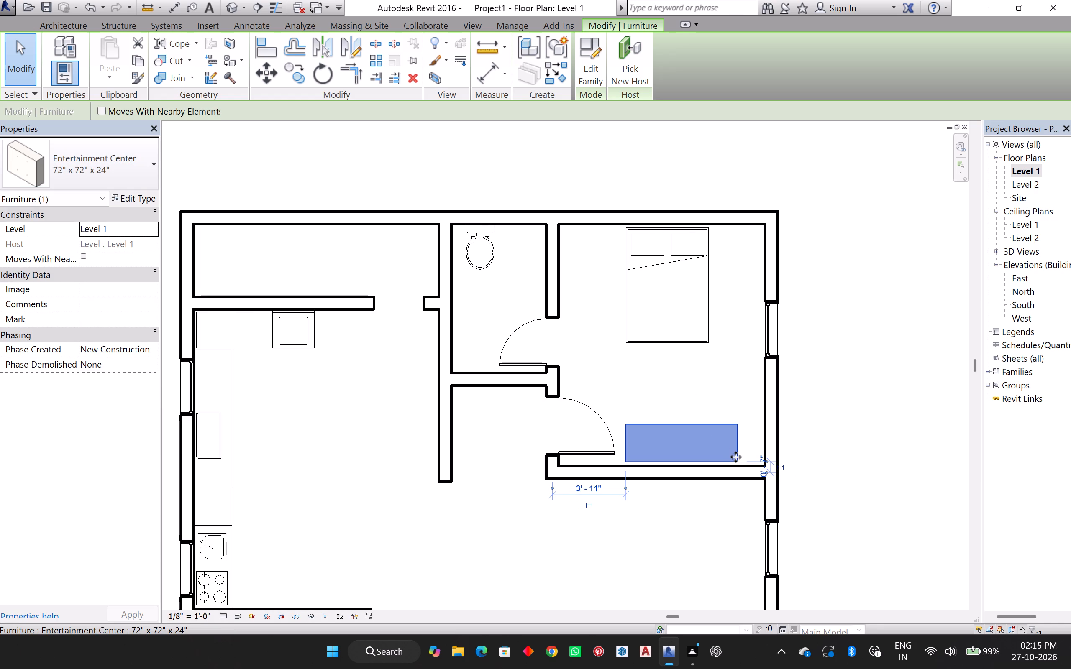
# Move the entertainment center into the bedroom's corner against both walls, about 5' 5" from the door wall.
pyautogui.moveTo(736, 460); pyautogui.dragTo(753, 460)
pyautogui.moveTo(753, 460); pyautogui.dragTo(764, 460)
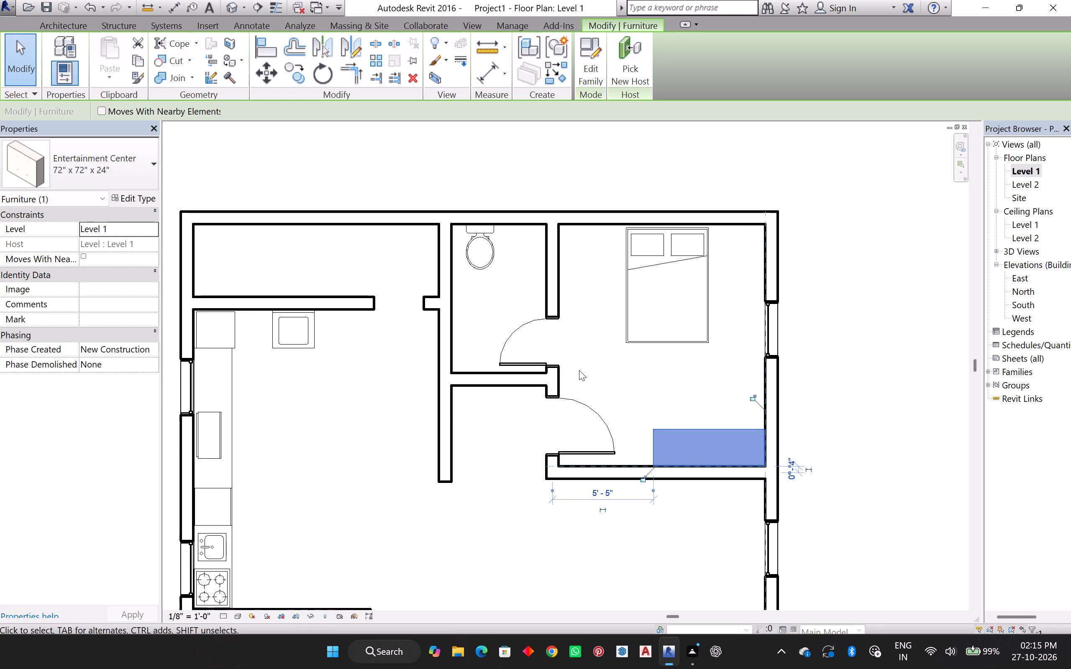
pyautogui.press('Escape')
pyautogui.press('1')
pyautogui.press('Escape')
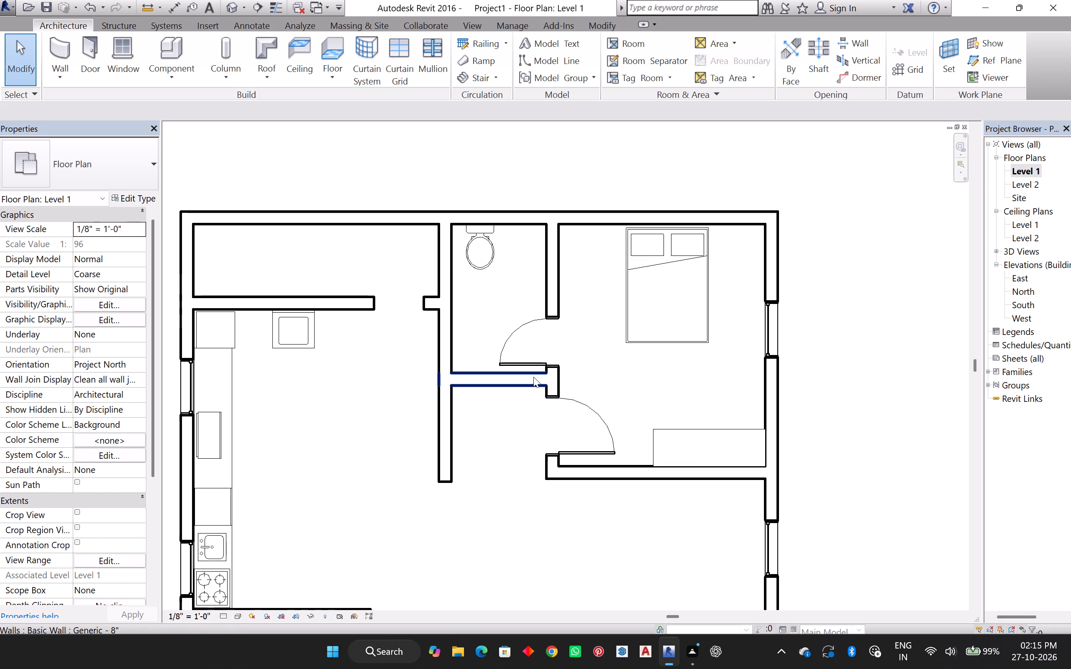
# Browse the Lavatories families in the Plumbing MEP fixtures library and preview the Lavatory - Wall Mounted family.
pyautogui.click(169, 45)
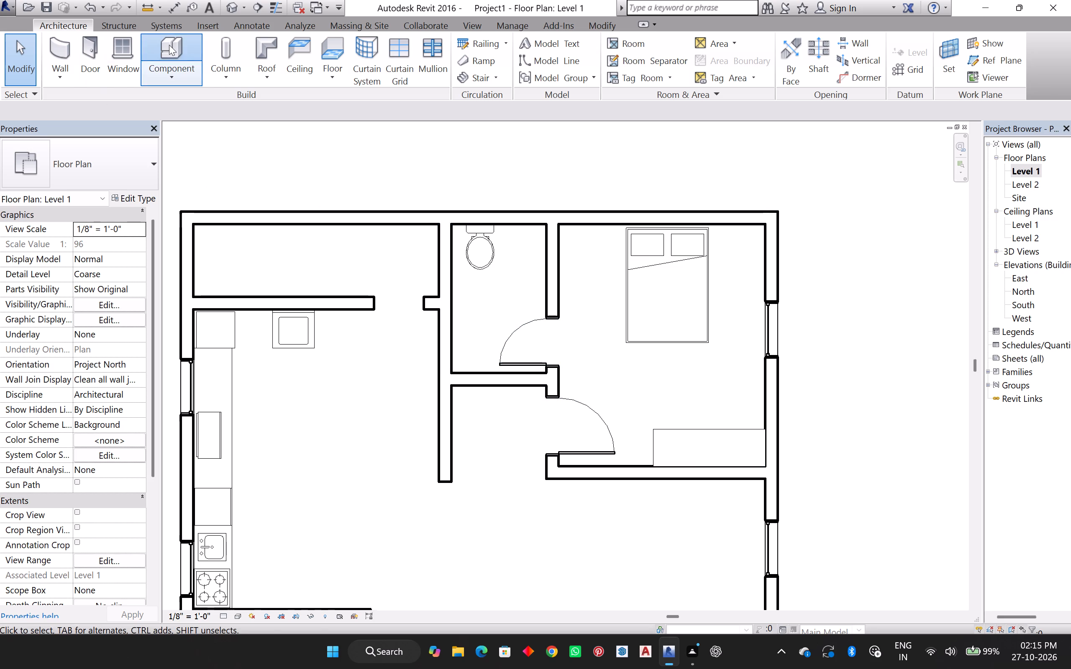
pyautogui.click(587, 64)
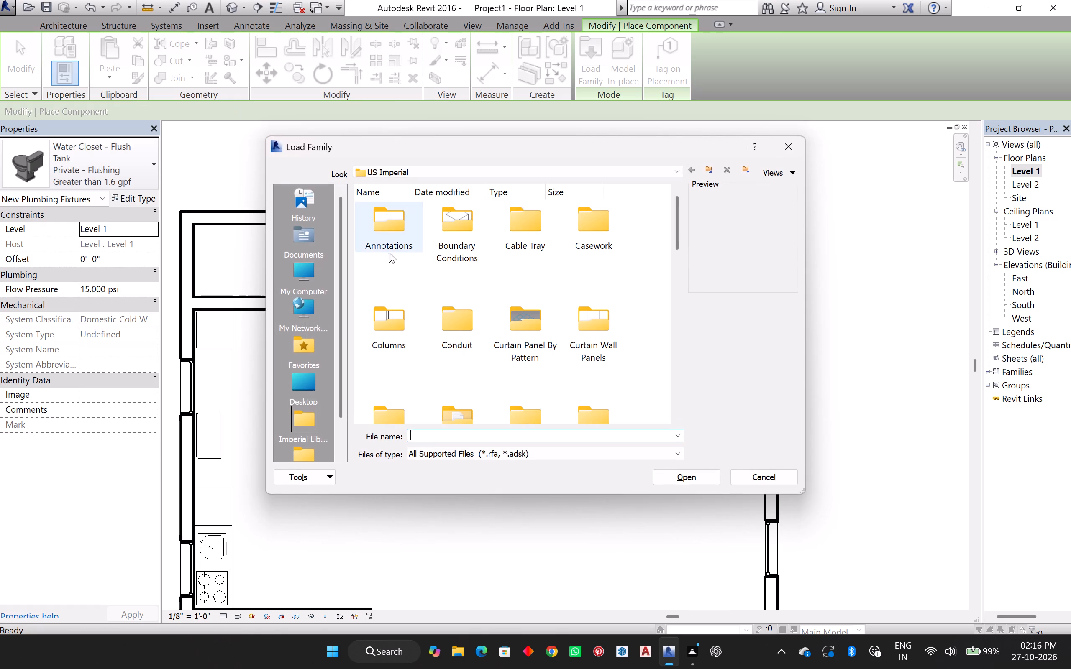
pyautogui.scroll(-3, 551, 345)
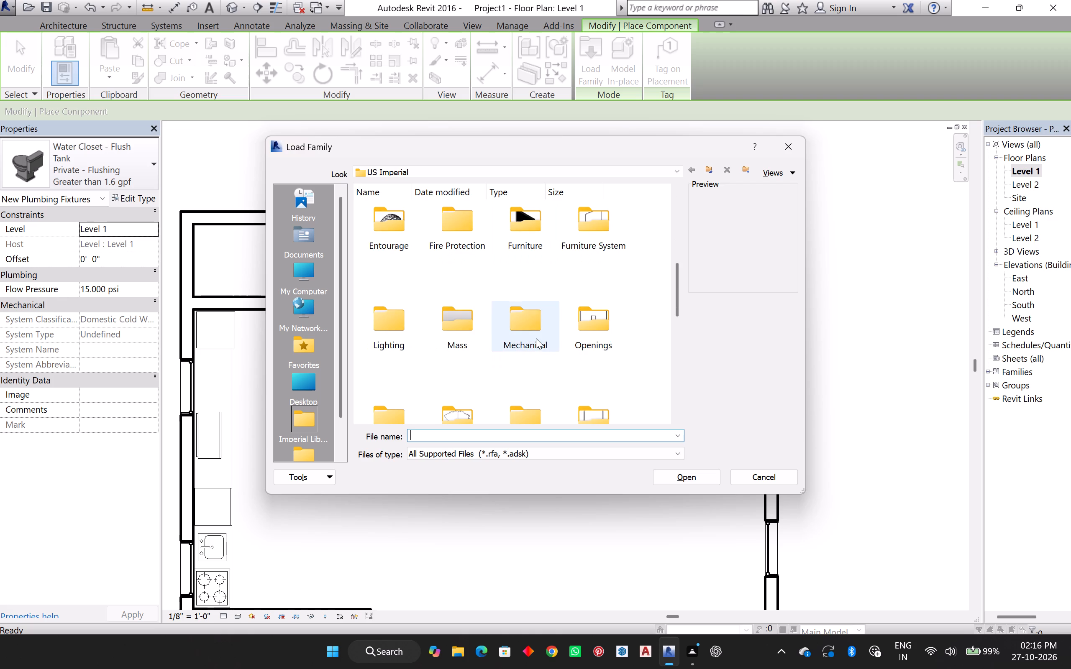
pyautogui.scroll(-1, 536, 338)
pyautogui.doubleClick(532, 324)
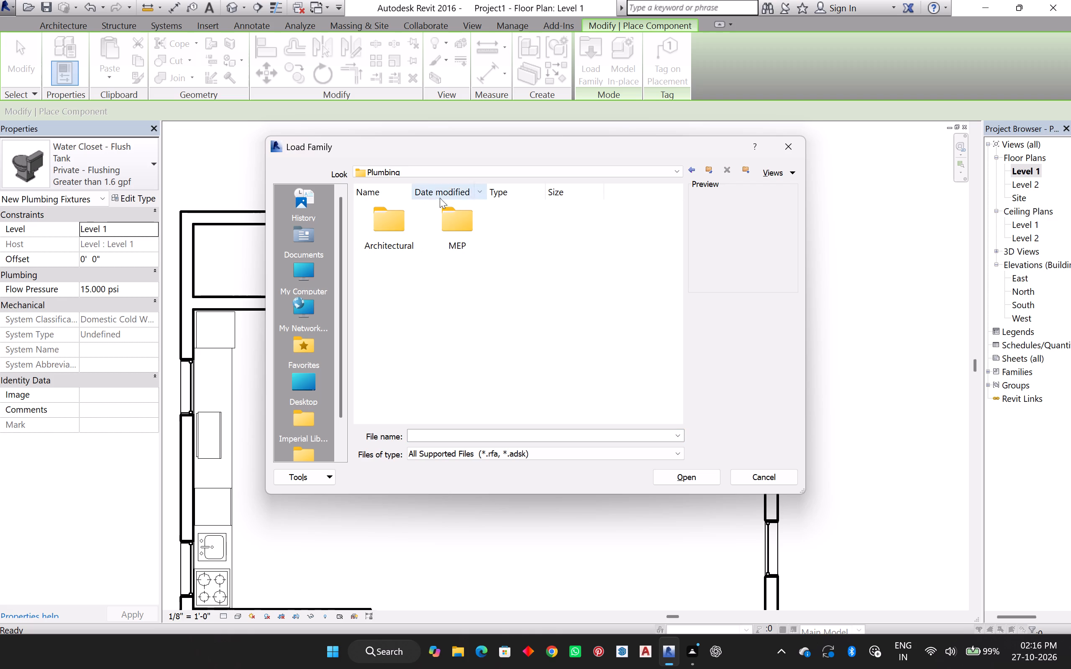
pyautogui.doubleClick(448, 203)
pyautogui.click(453, 216)
pyautogui.click(453, 220)
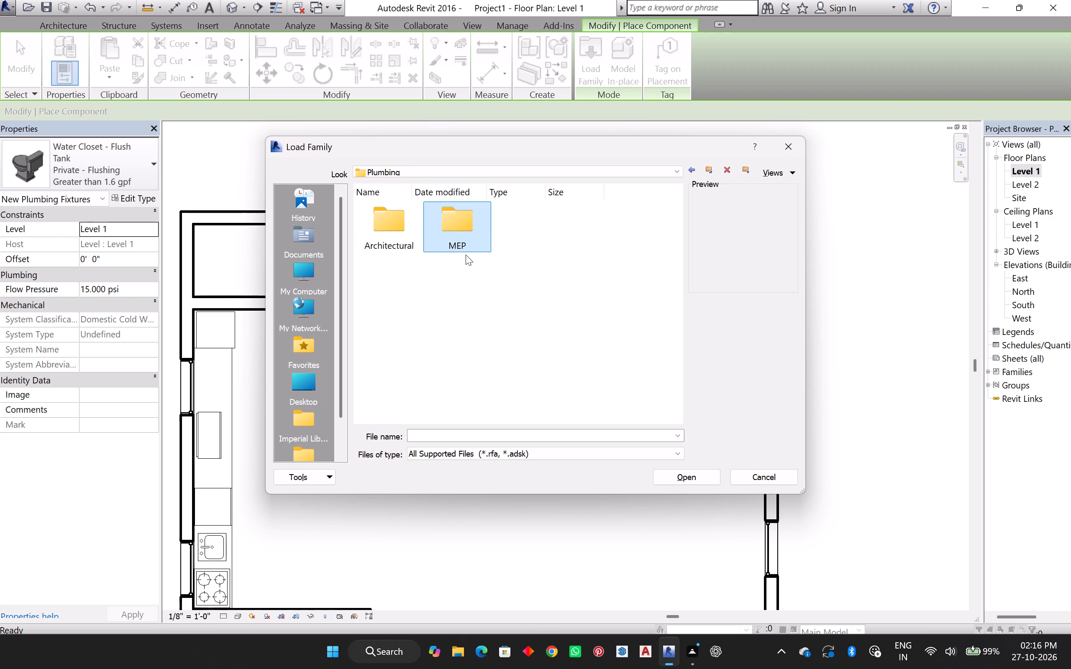
pyautogui.doubleClick(479, 245)
pyautogui.doubleClick(462, 237)
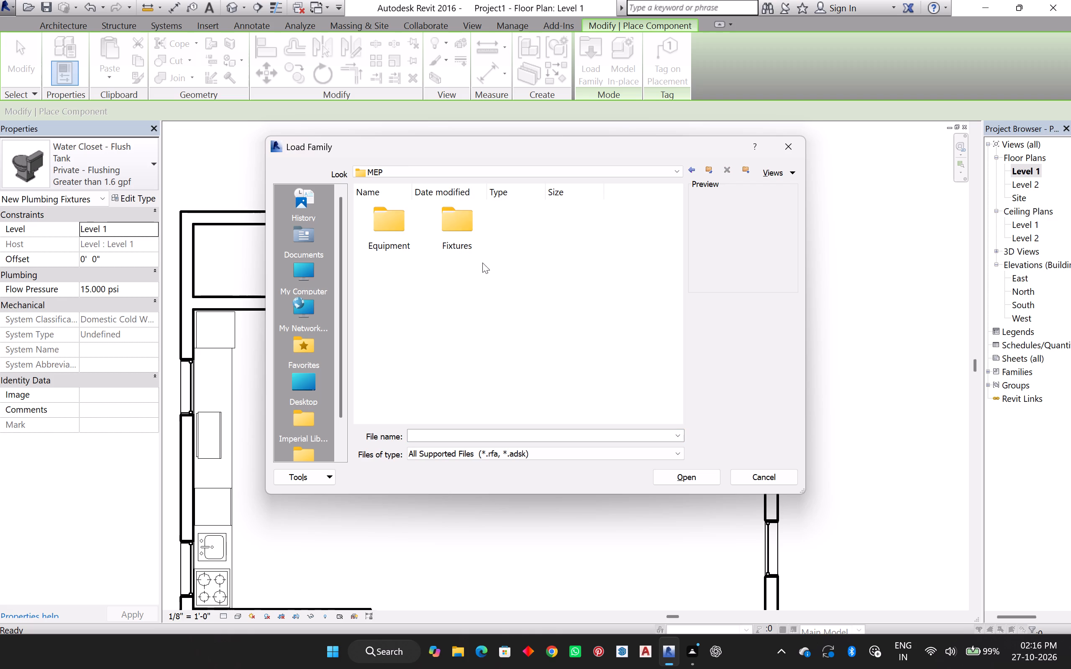
pyautogui.doubleClick(450, 227)
pyautogui.scroll(-3, 531, 348)
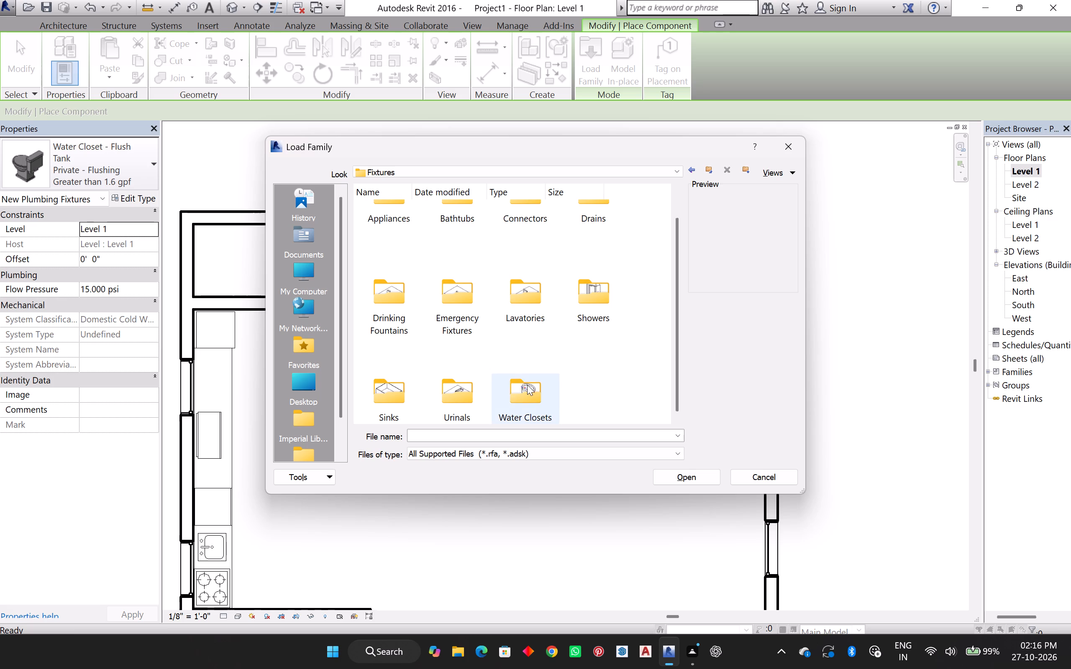
pyautogui.click(518, 297)
pyautogui.click(518, 297)
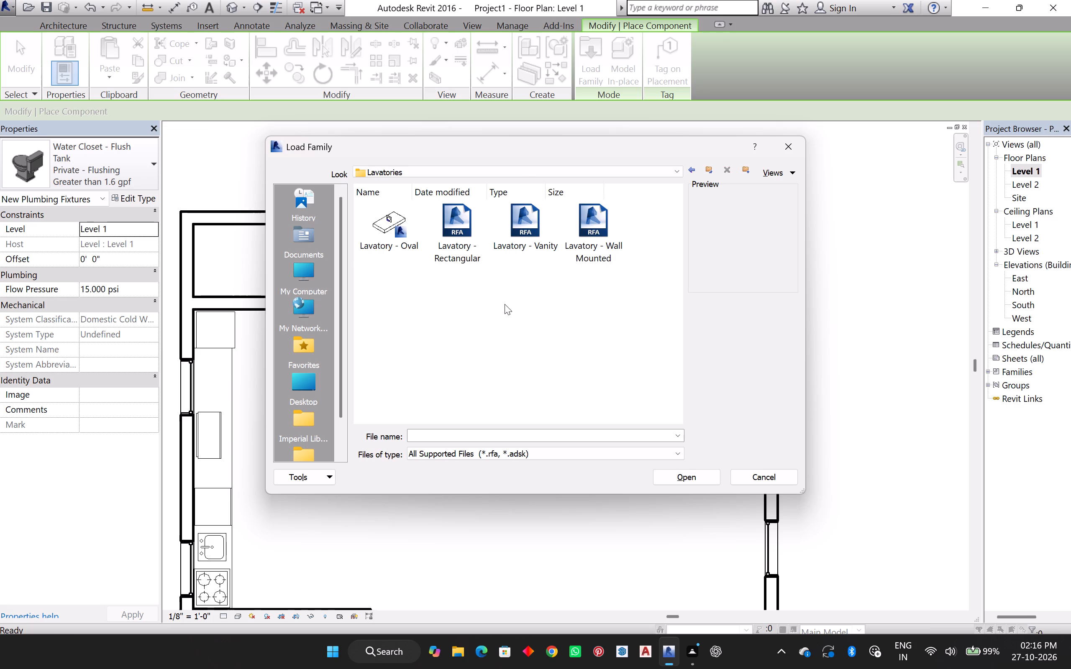
pyautogui.click(536, 223)
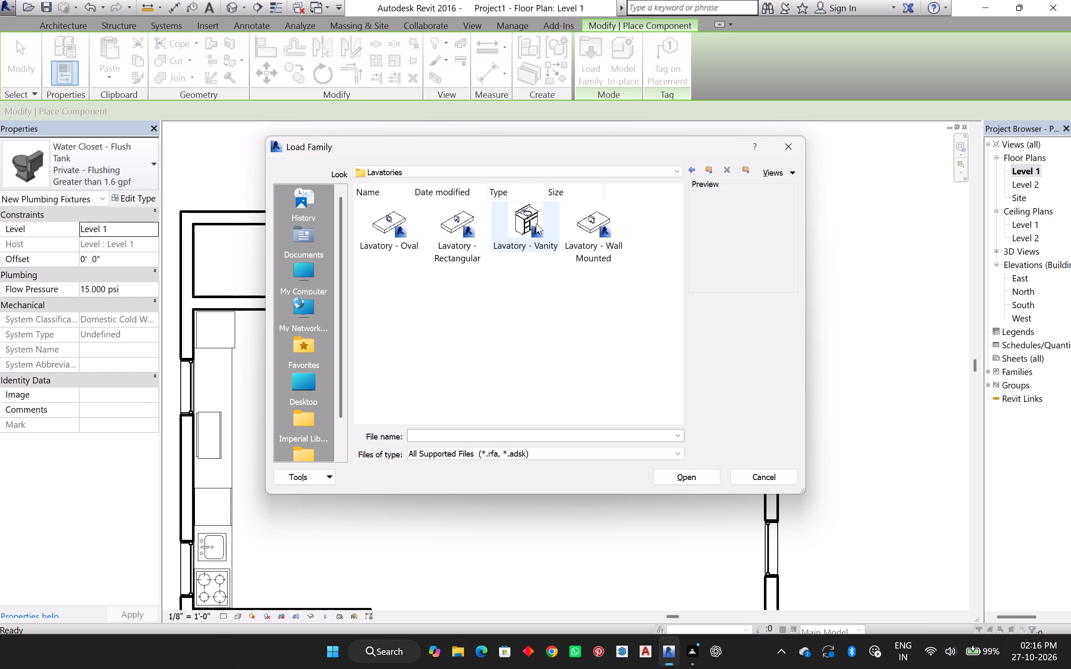
pyautogui.click(591, 211)
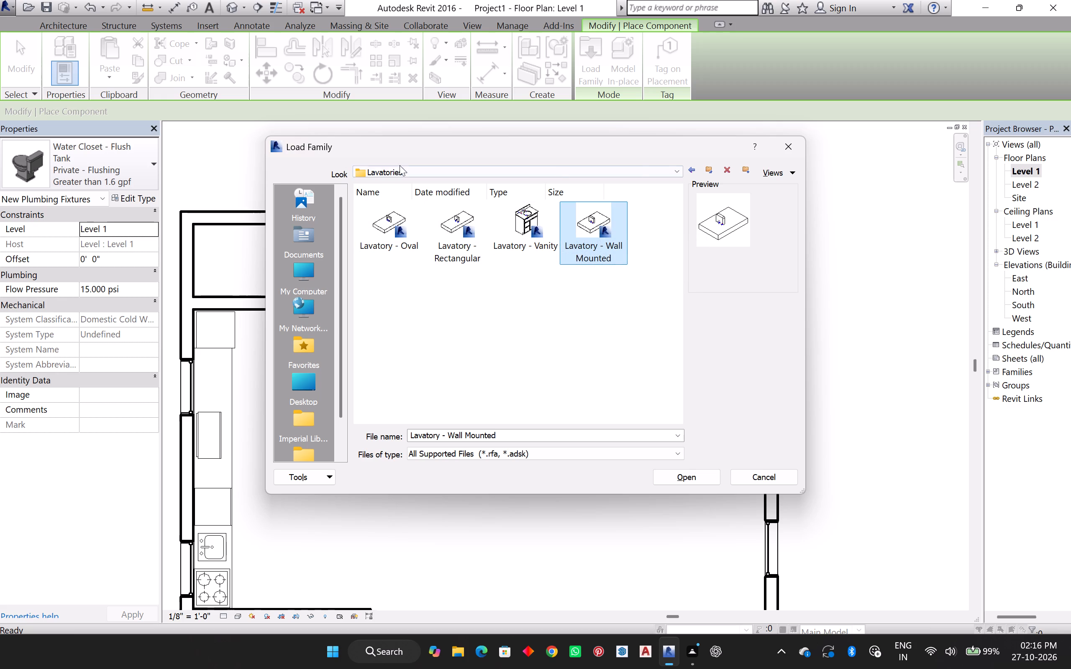
pyautogui.click(693, 170)
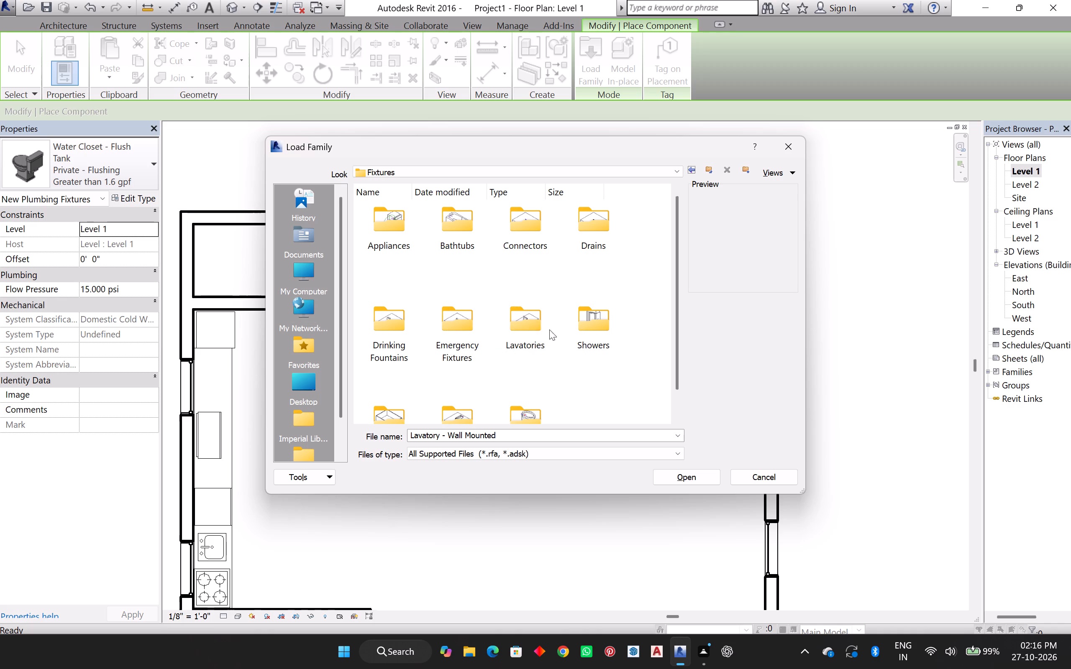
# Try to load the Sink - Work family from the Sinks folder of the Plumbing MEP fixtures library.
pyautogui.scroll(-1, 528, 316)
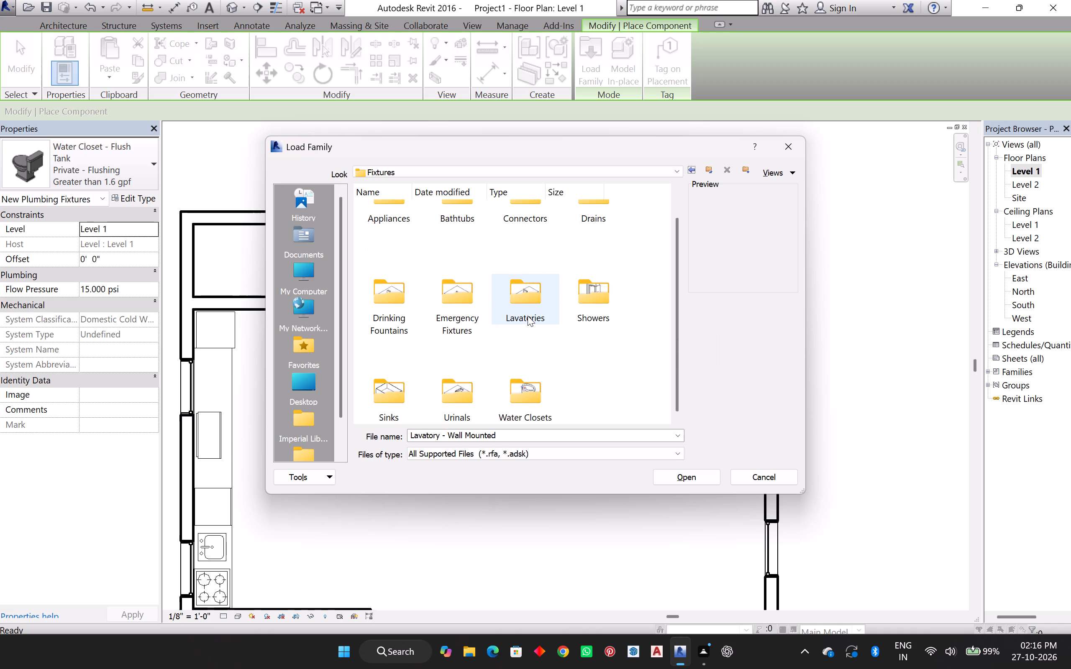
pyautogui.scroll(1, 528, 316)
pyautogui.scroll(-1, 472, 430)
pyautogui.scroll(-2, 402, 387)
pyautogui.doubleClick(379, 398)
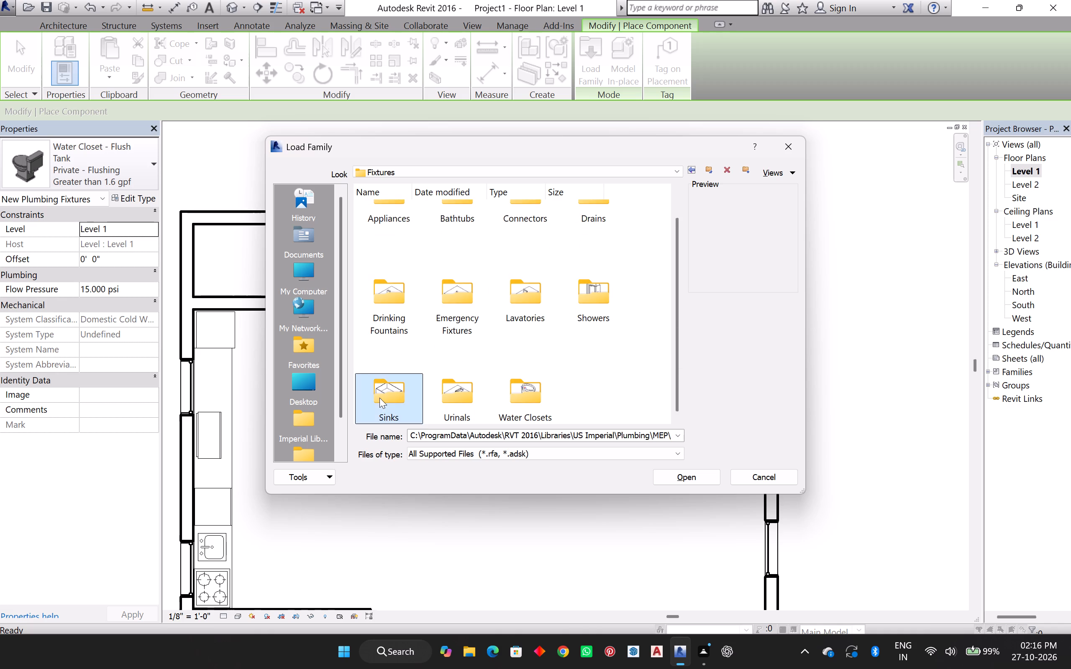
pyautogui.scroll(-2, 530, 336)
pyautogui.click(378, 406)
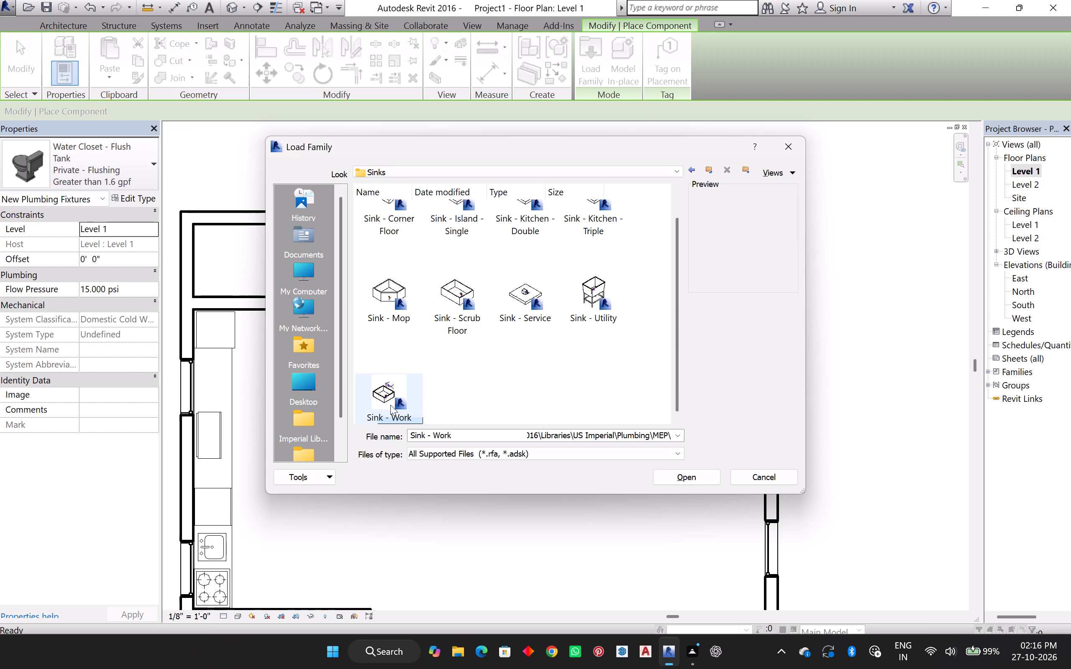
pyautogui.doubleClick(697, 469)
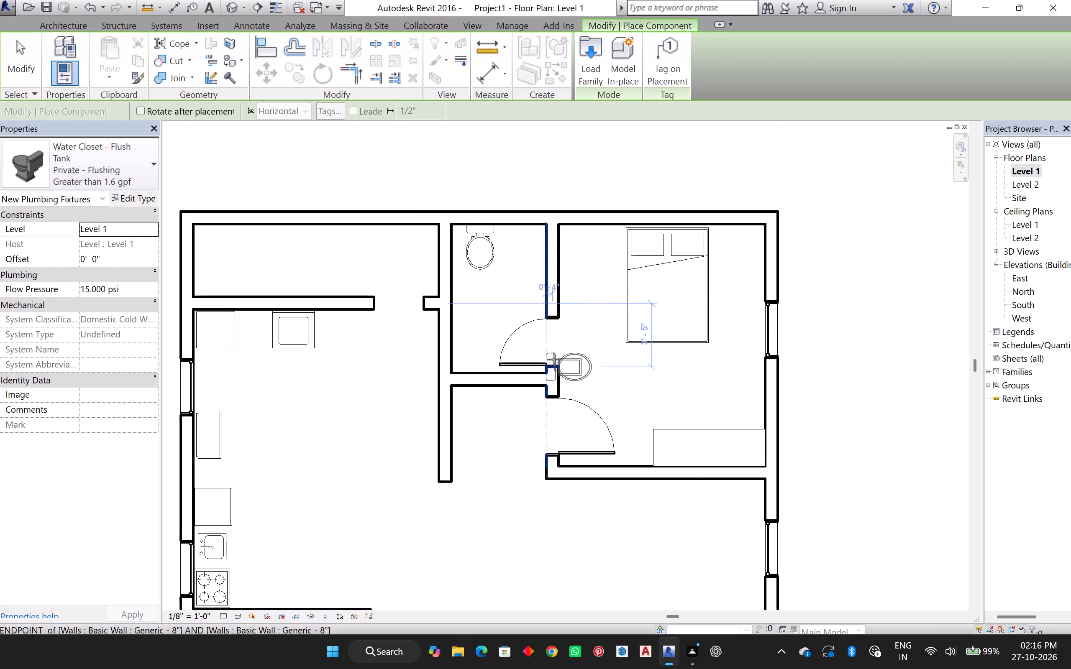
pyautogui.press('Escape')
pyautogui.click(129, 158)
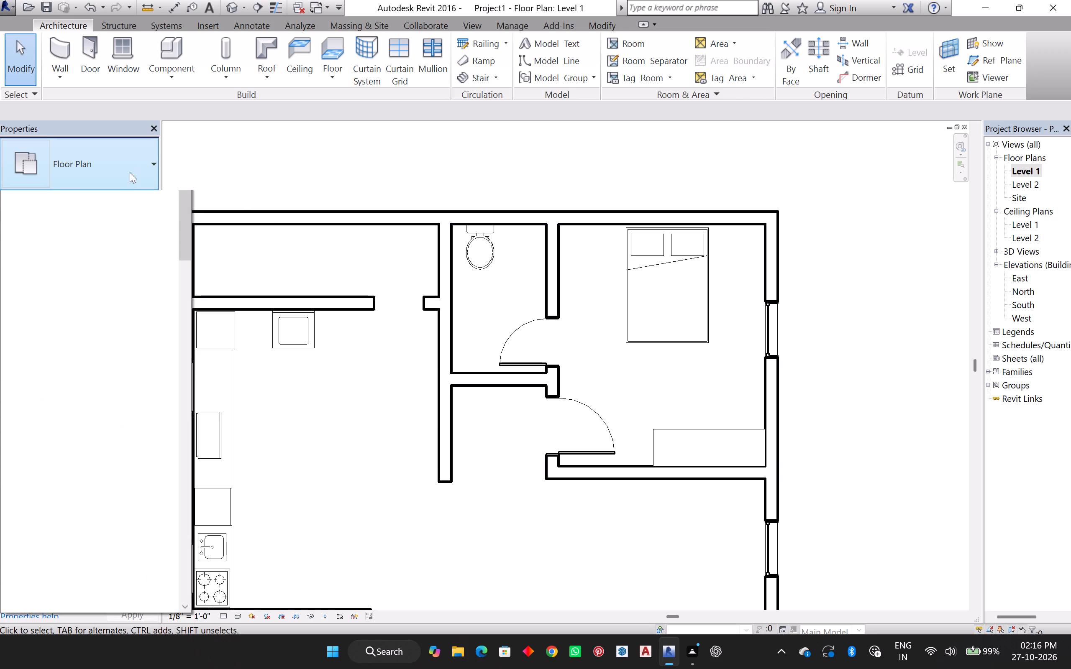
# Load the Sink Vanity-Square family from the Sinks folder of the Plumbing Architectural fixtures library.
pyautogui.moveTo(172, 51); pyautogui.dragTo(177, 46)
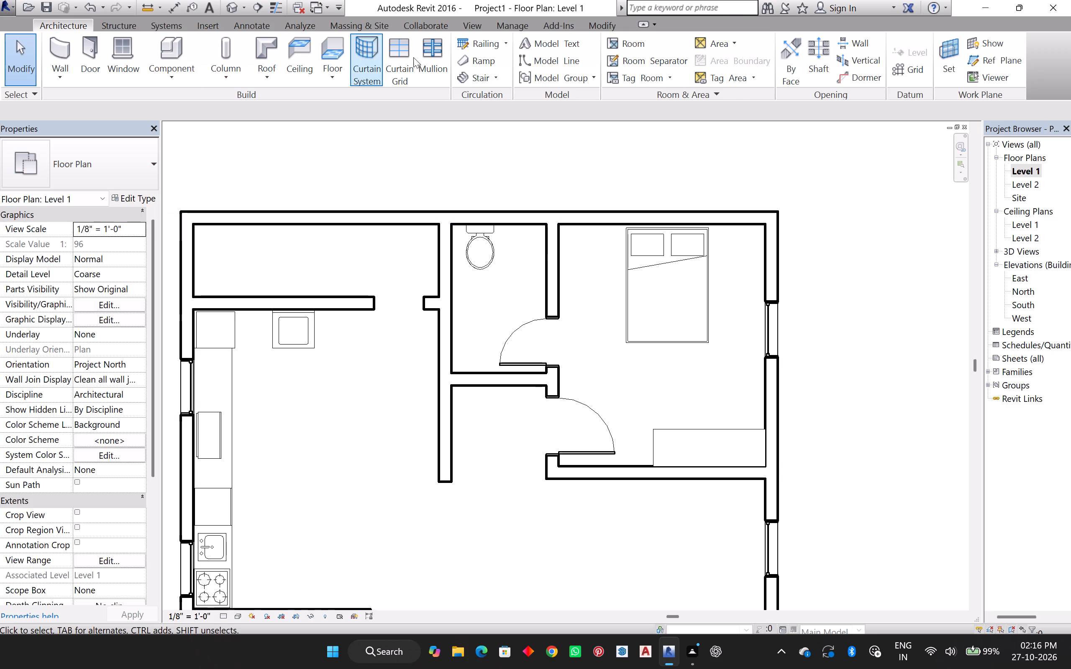
pyautogui.click(171, 45)
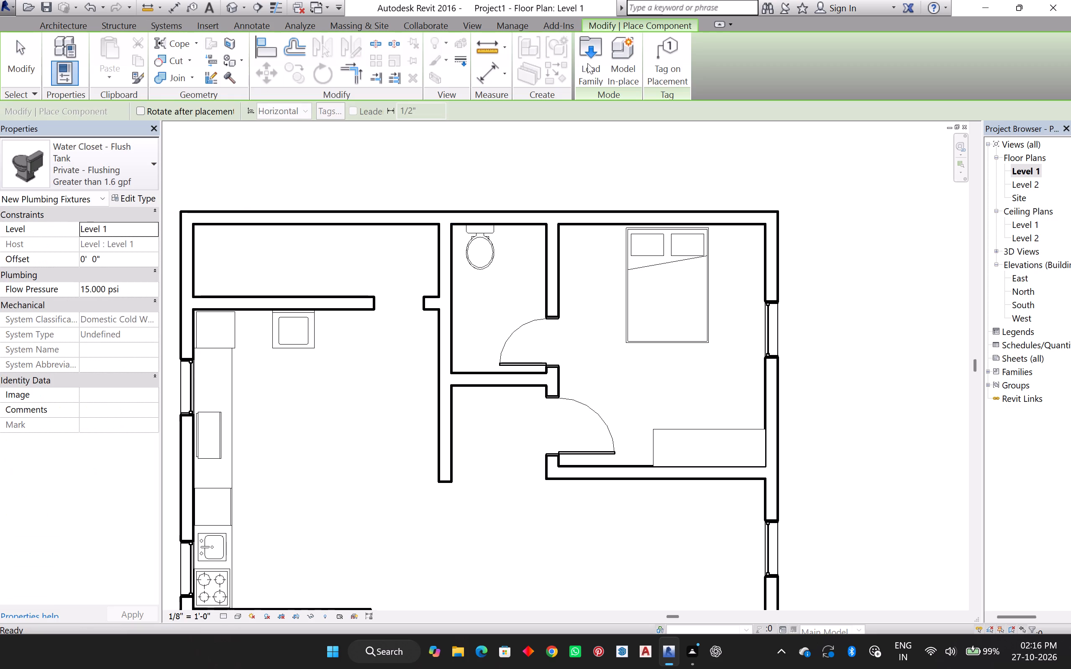
pyautogui.click(587, 63)
pyautogui.scroll(-4, 481, 290)
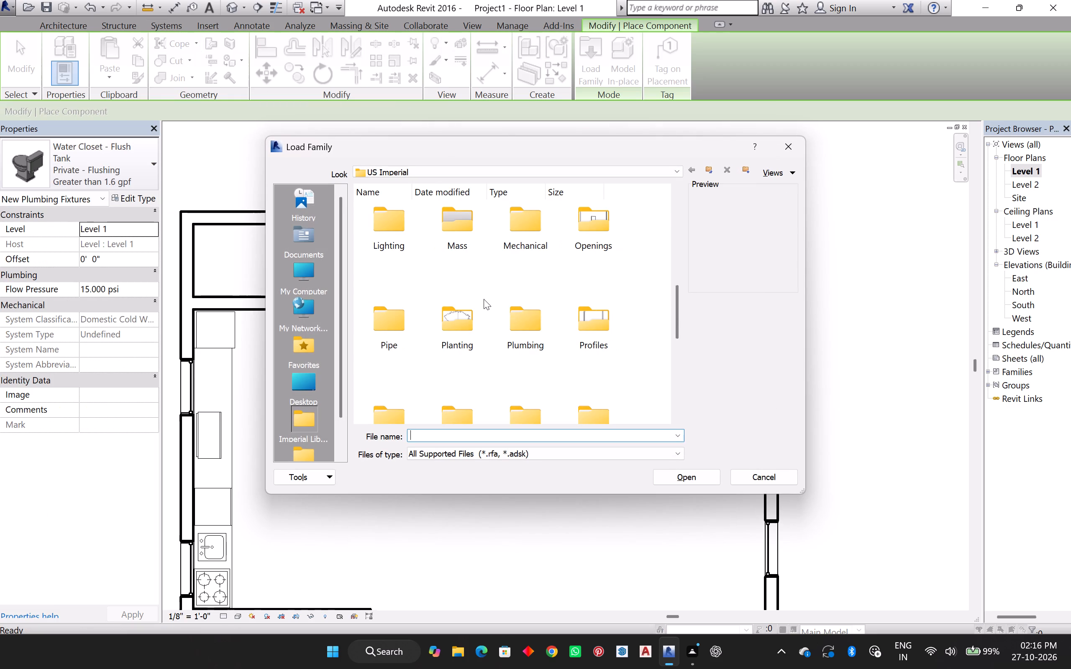
pyautogui.doubleClick(536, 316)
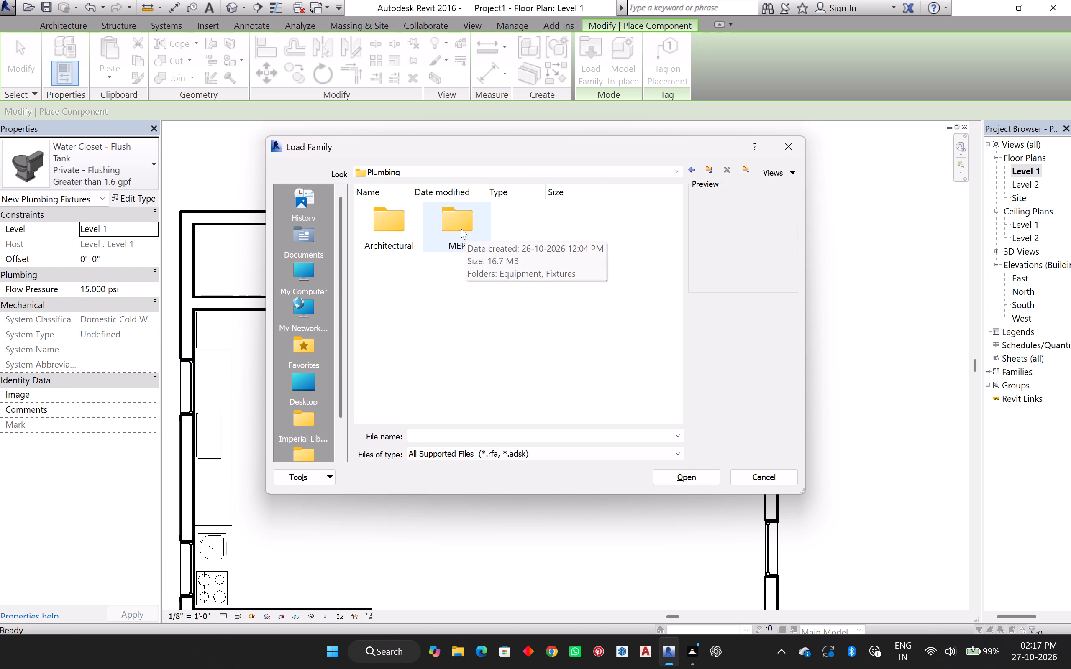
pyautogui.doubleClick(462, 228)
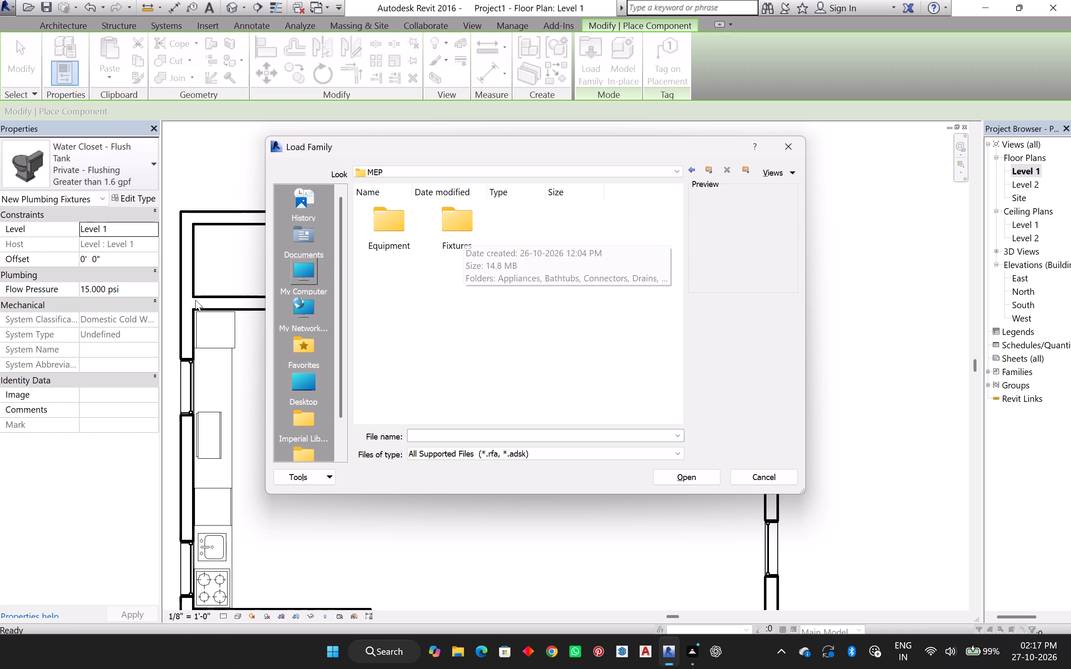
pyautogui.click(693, 171)
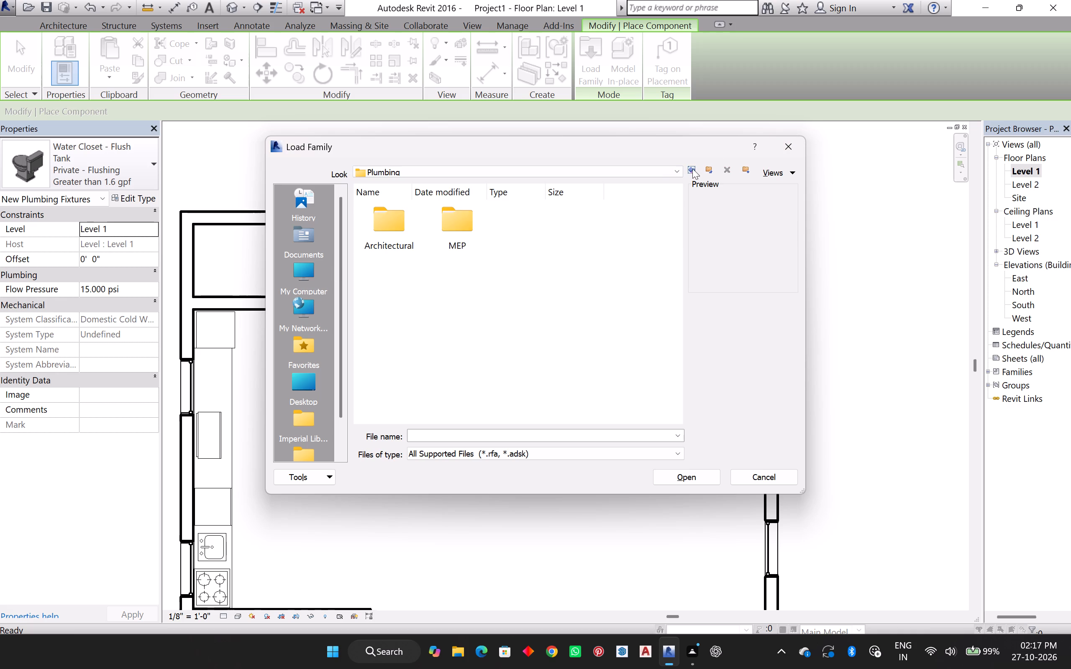
pyautogui.doubleClick(390, 241)
pyautogui.doubleClick(408, 214)
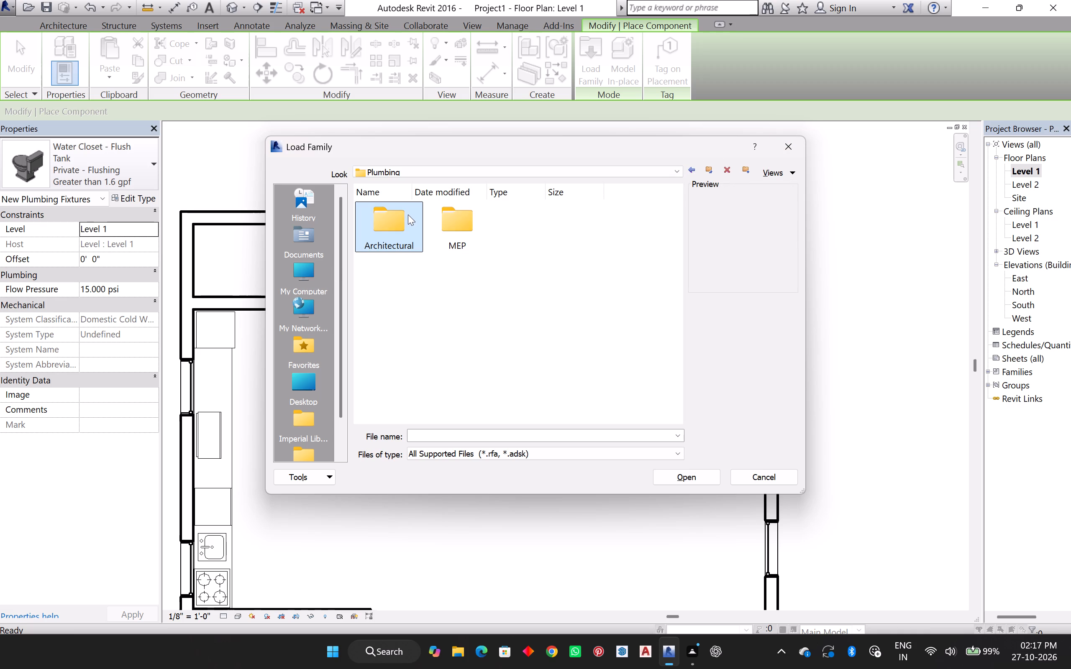
pyautogui.doubleClick(391, 227)
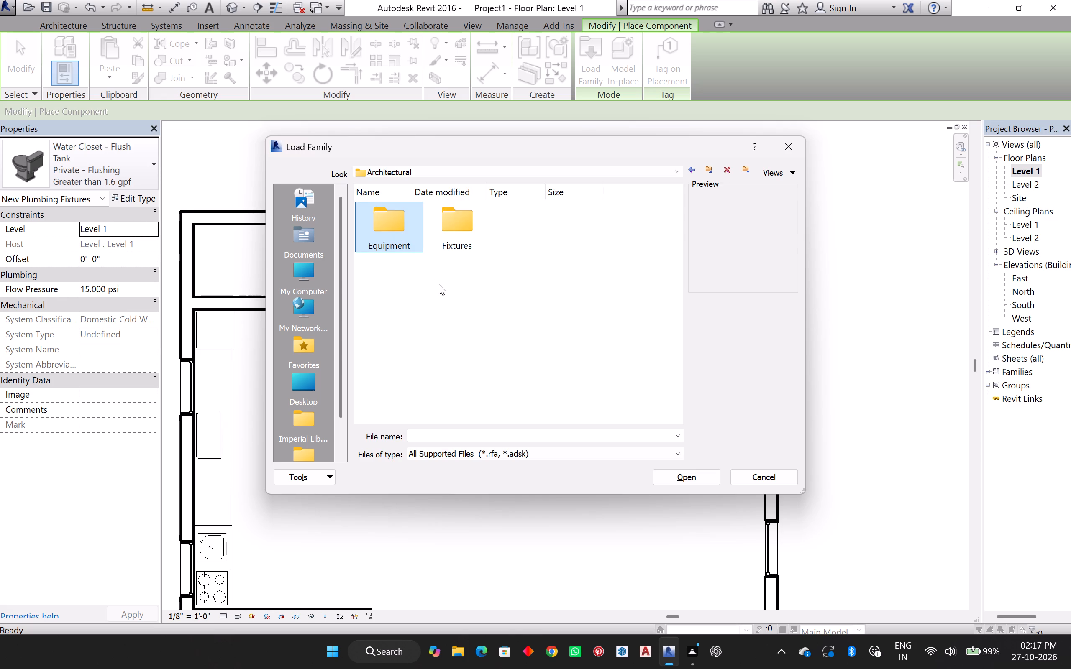
pyautogui.tripleClick(443, 228)
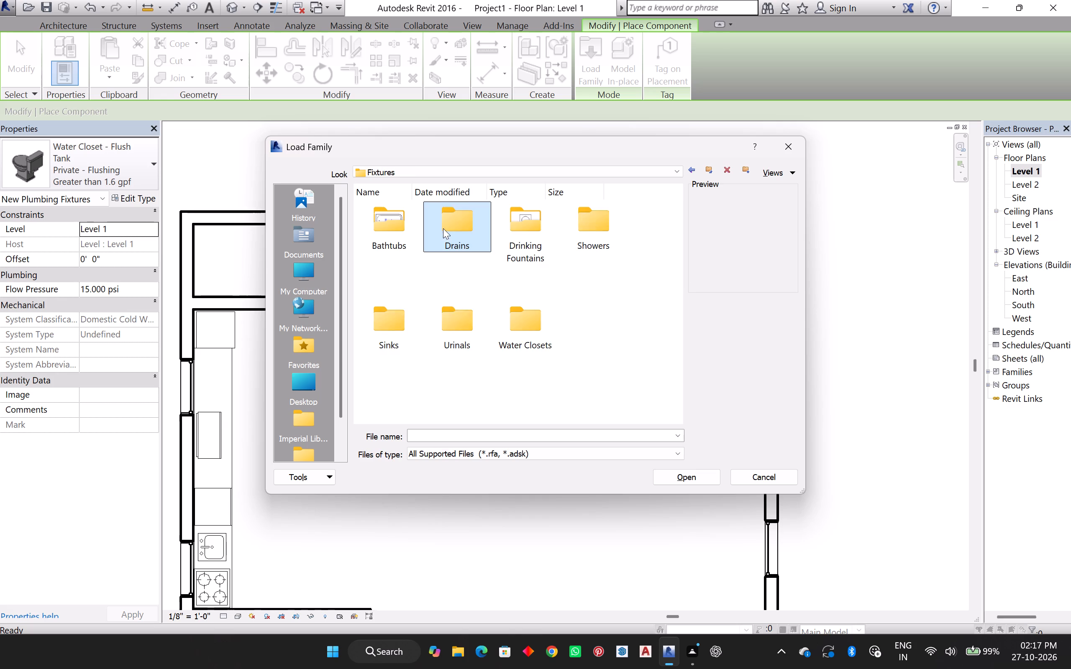
pyautogui.tripleClick(394, 318)
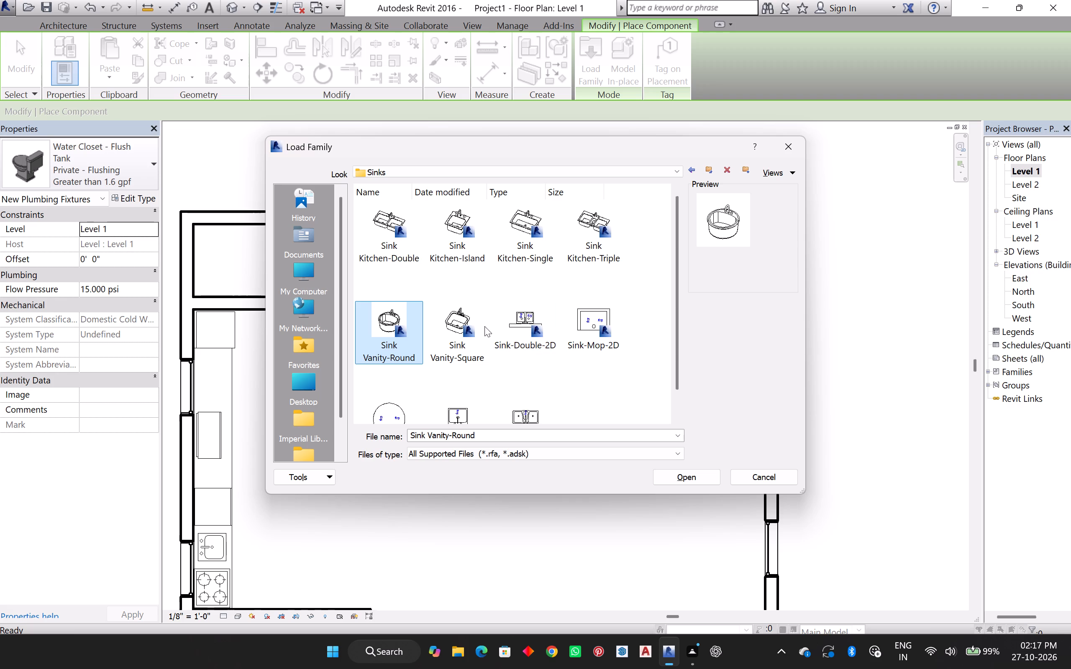
pyautogui.scroll(-2, 486, 371)
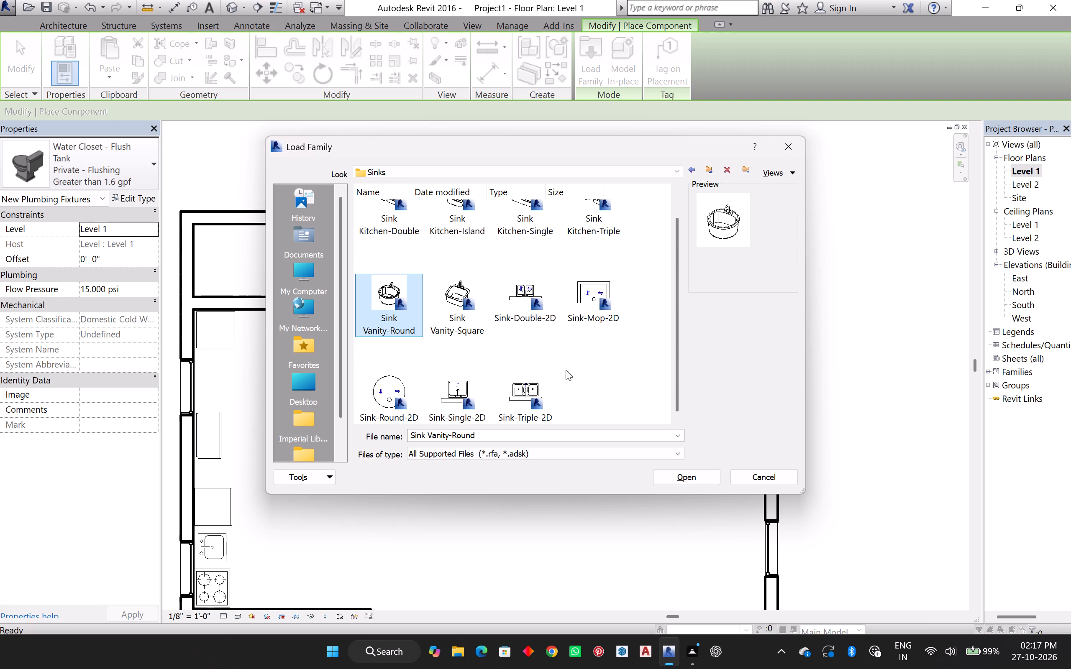
pyautogui.click(454, 291)
pyautogui.click(379, 300)
pyautogui.click(487, 274)
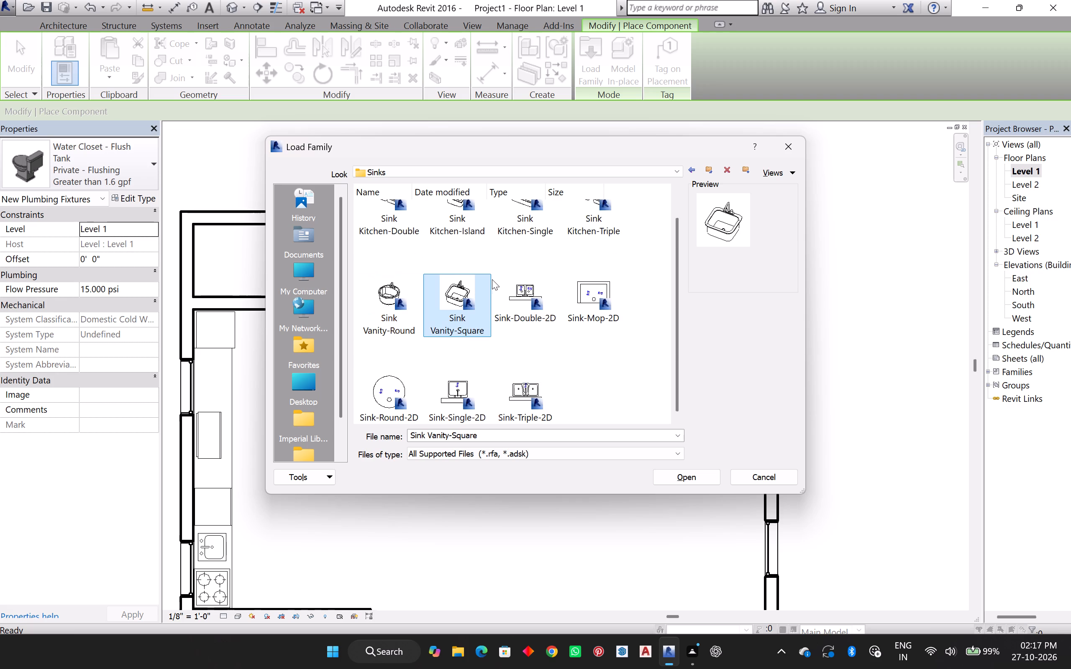
pyautogui.click(693, 480)
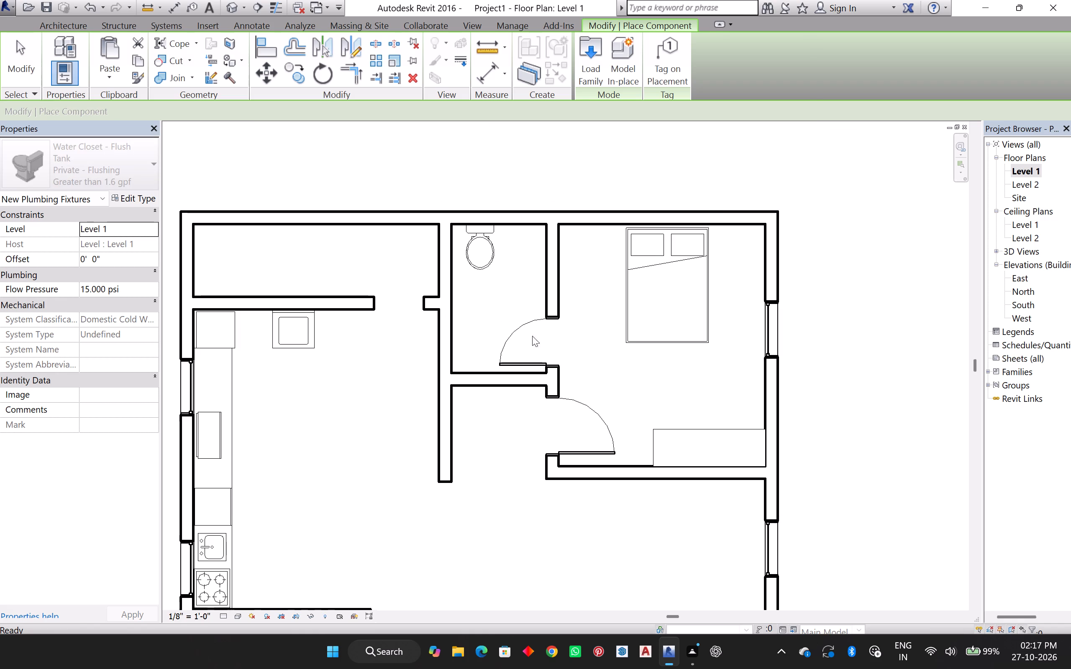
# Place the rotated 20" x 18" square vanity sink against the toilet room wall opposite its door, about 6' 1" from the outer wall.
pyautogui.press('space')
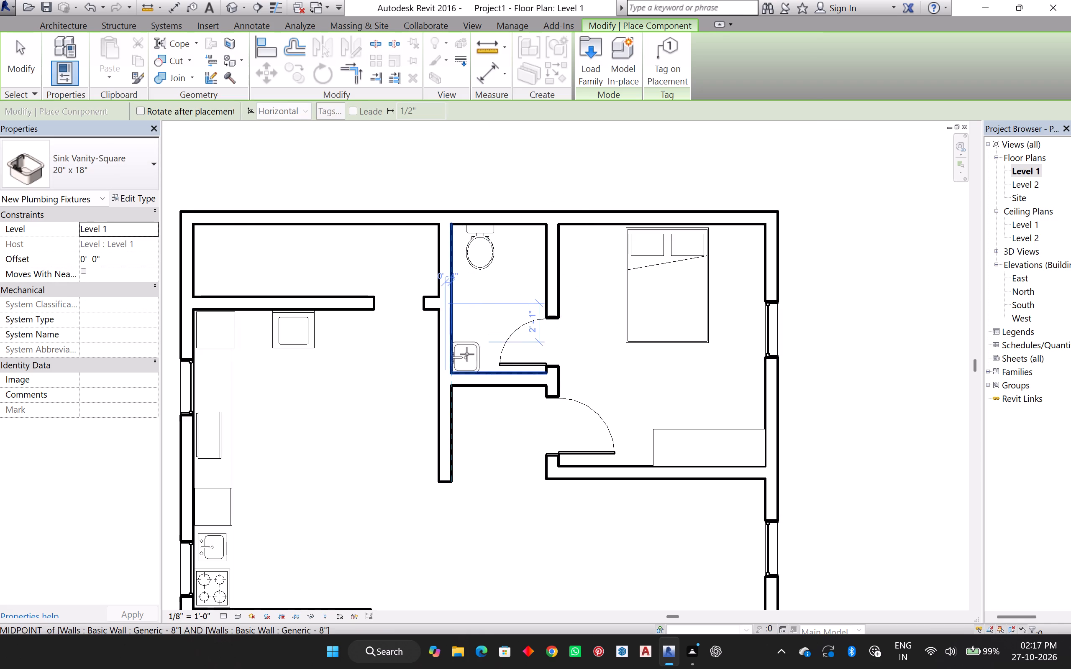
pyautogui.click(470, 345)
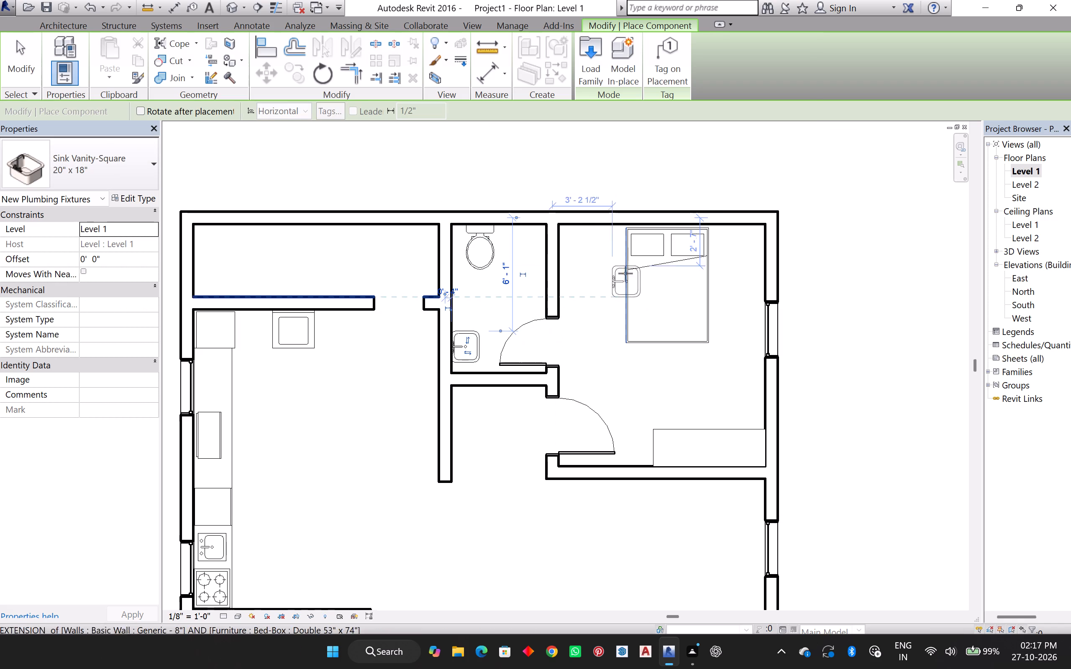
pyautogui.press('Escape')
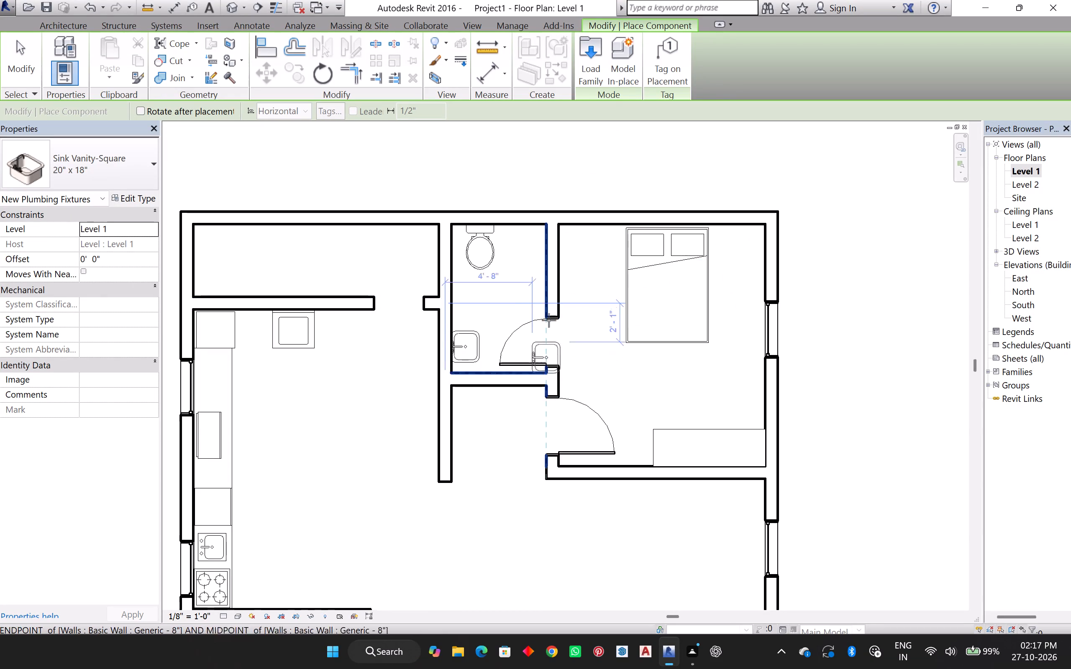
pyautogui.press('Escape')
pyautogui.press('Escape')
pyautogui.press('Escape')
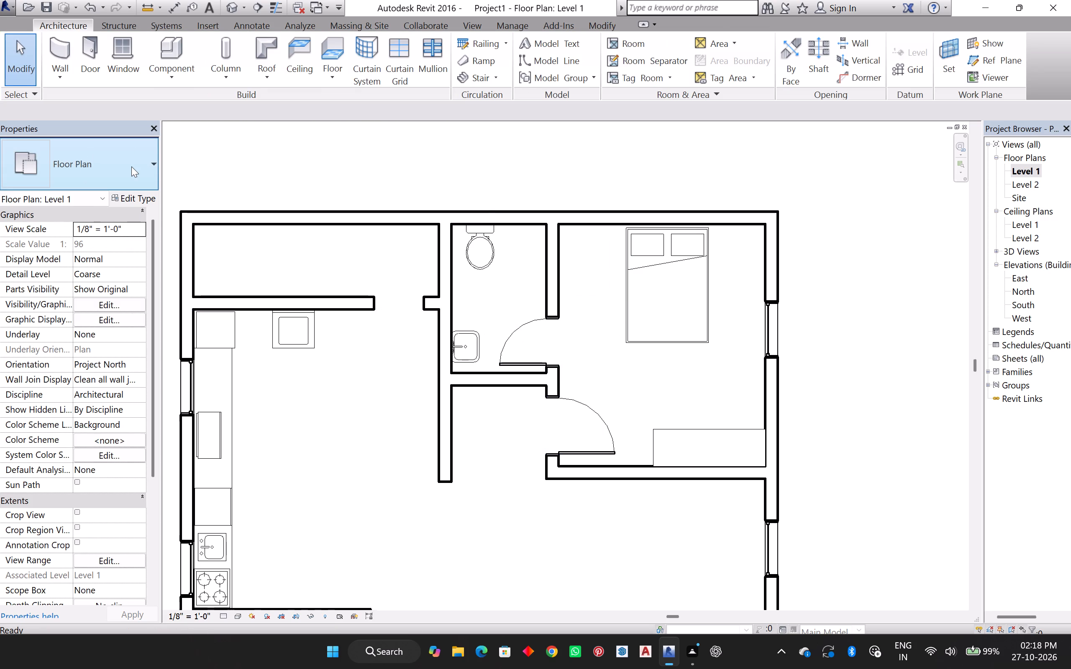
pyautogui.press('Escape')
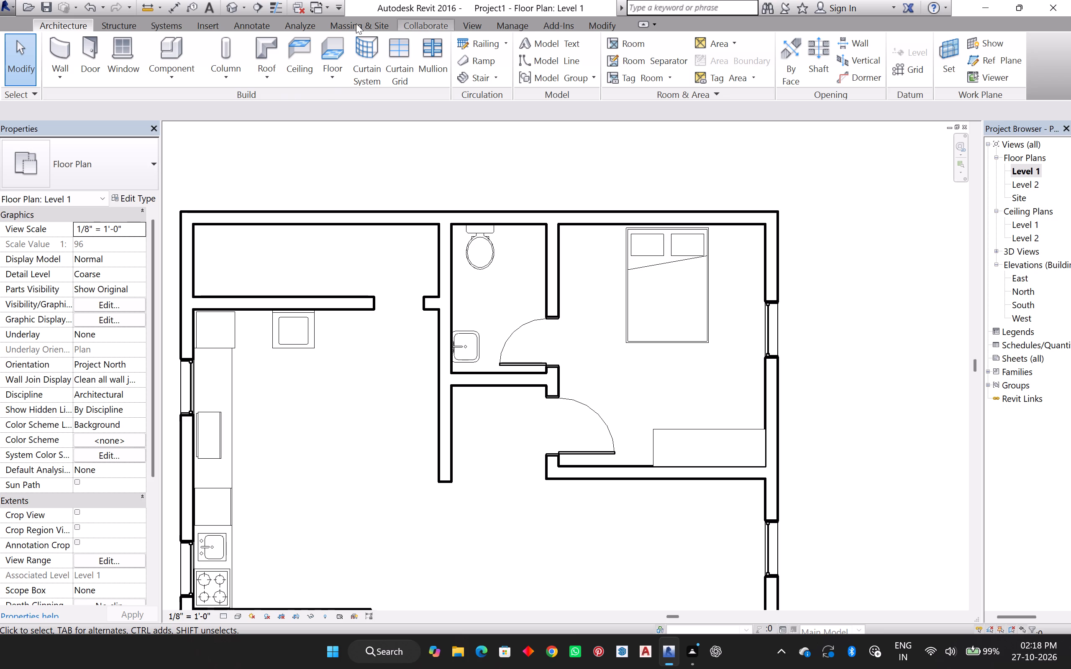
# Load the Shower Stall-2D family from the Showers folder of the Plumbing Architectural fixtures library.
pyautogui.click(182, 56)
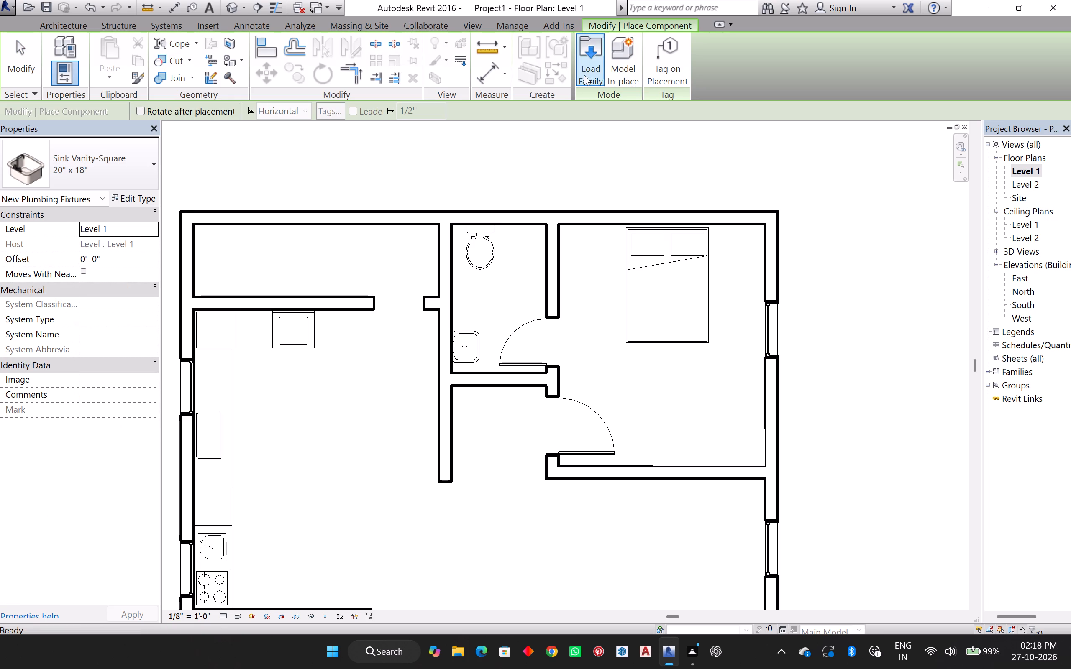
pyautogui.click(587, 75)
pyautogui.scroll(-4, 512, 349)
pyautogui.doubleClick(530, 327)
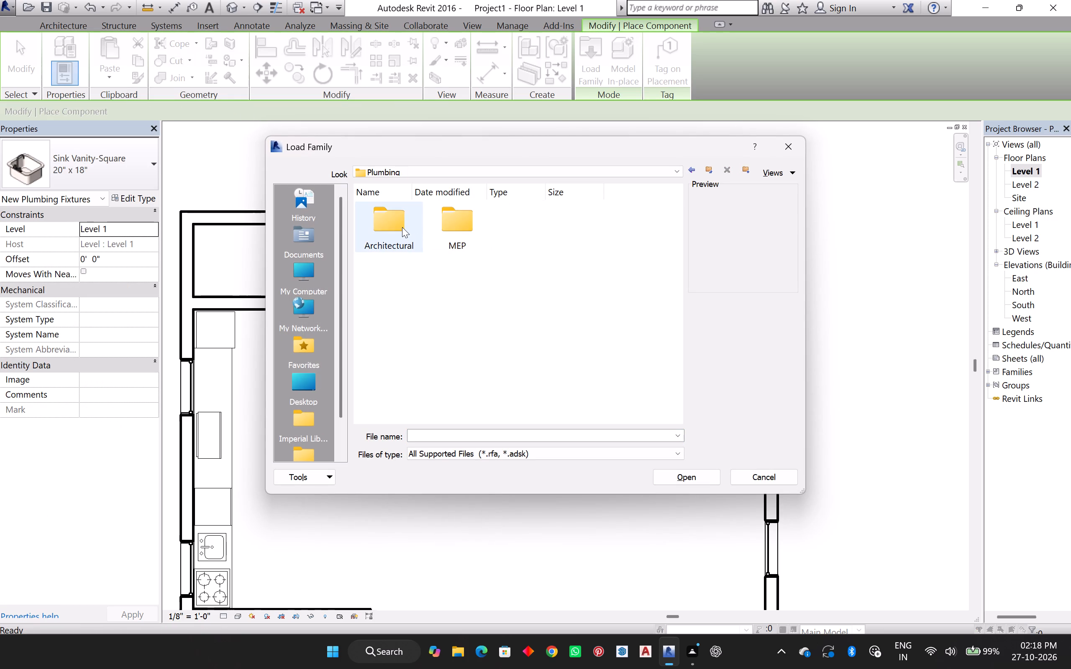
pyautogui.doubleClick(402, 227)
pyautogui.click(453, 232)
pyautogui.doubleClick(453, 232)
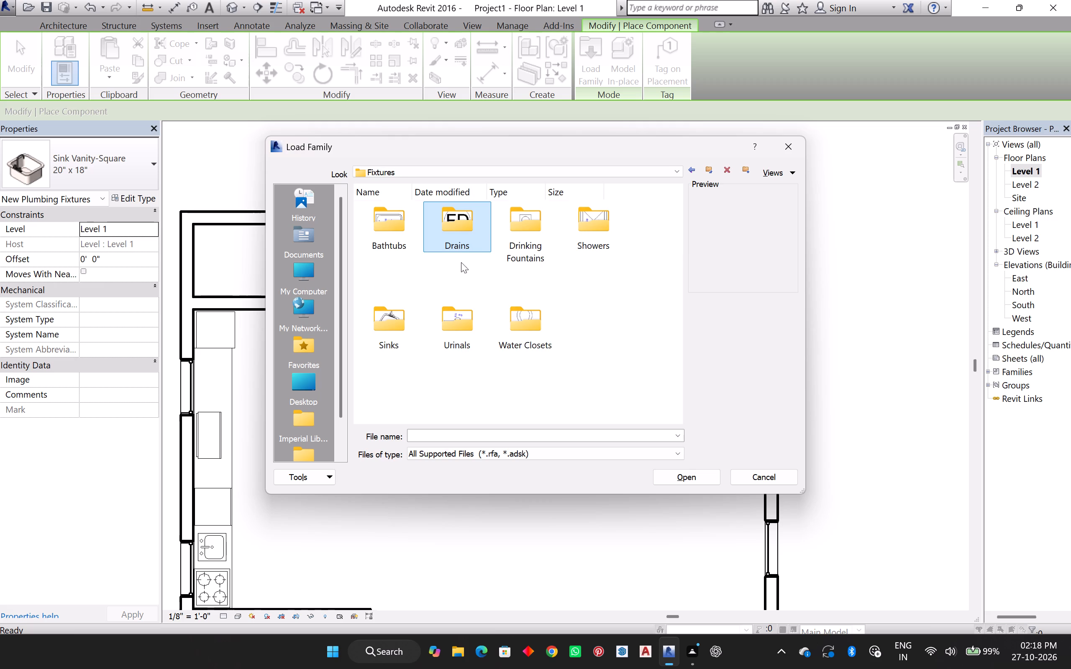
pyautogui.doubleClick(584, 247)
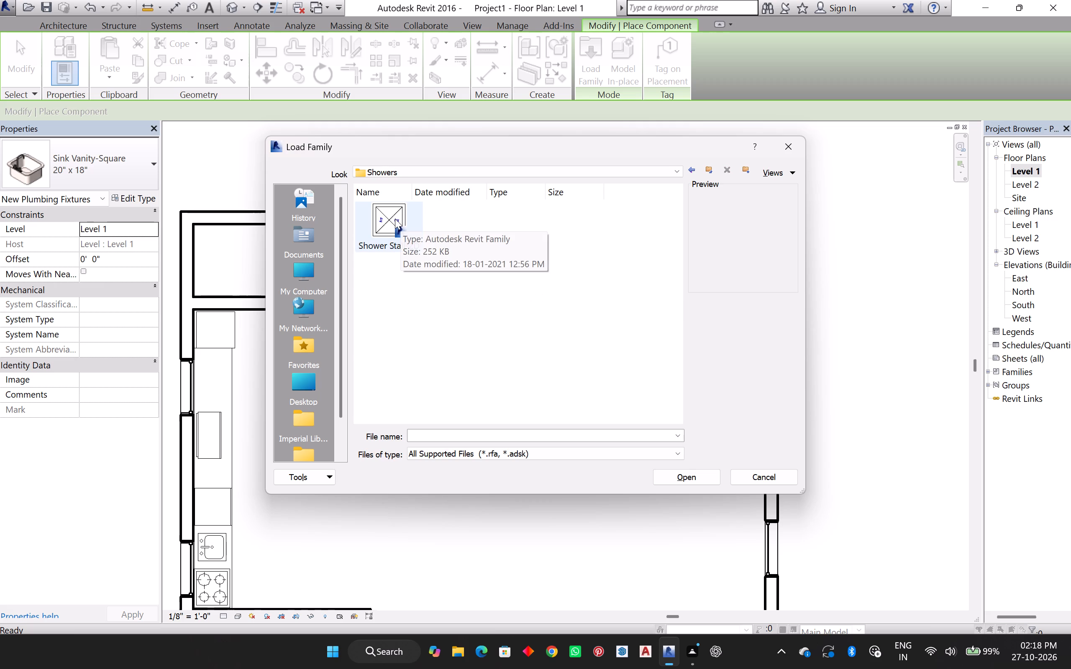
pyautogui.doubleClick(395, 218)
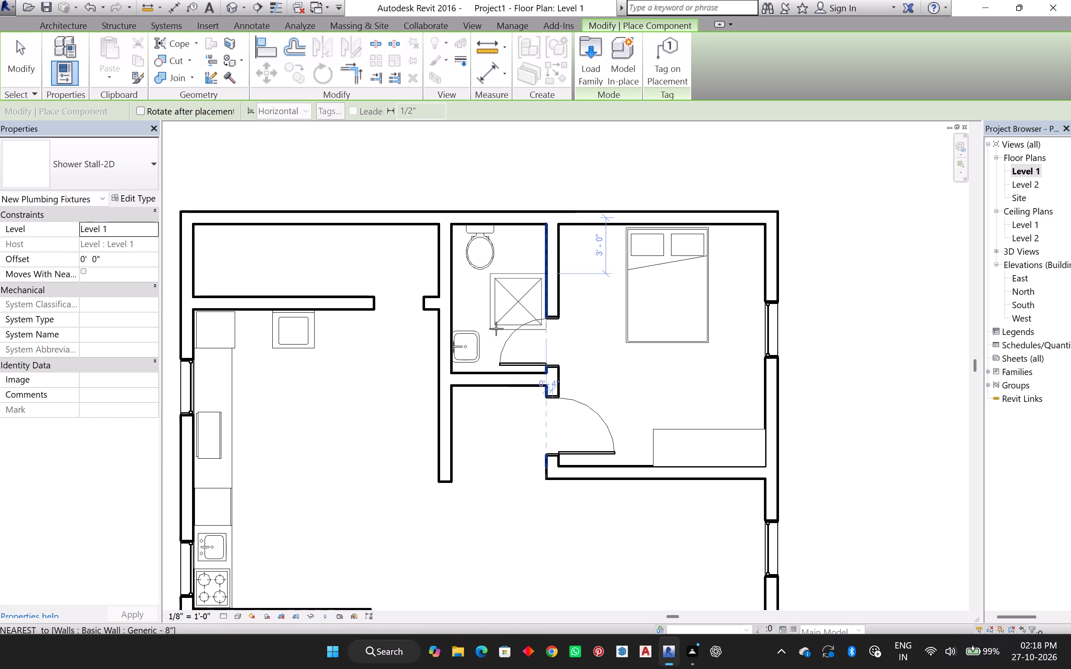
pyautogui.press('Escape')
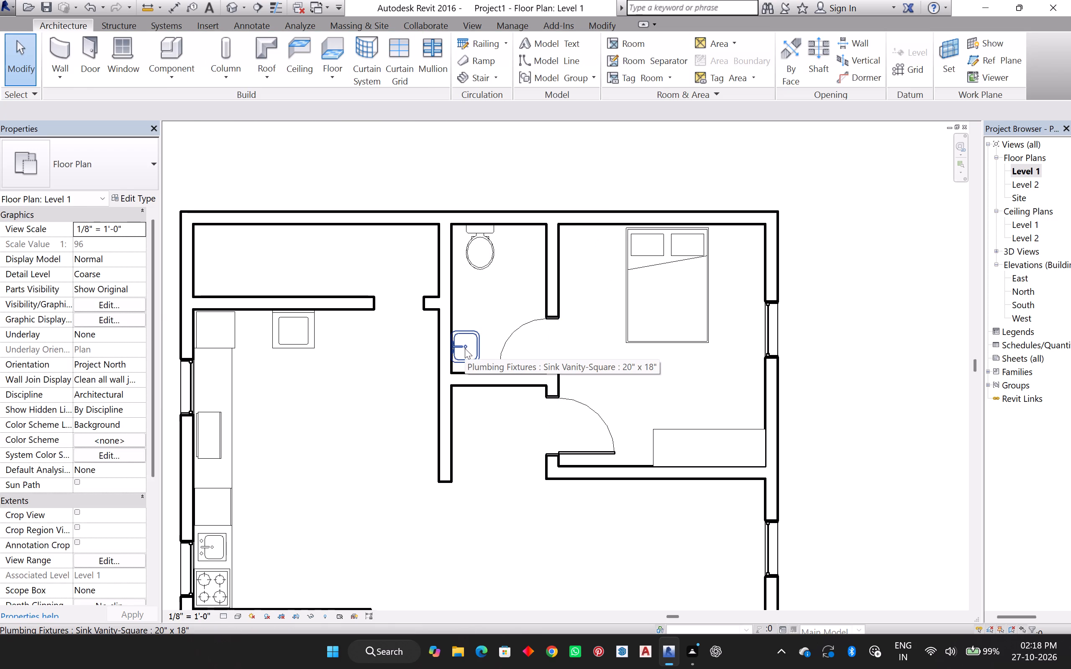
# Move the square vanity sink beside the water closet at the outer wall and turn its faucet toward the bedroom partition.
pyautogui.click(465, 348)
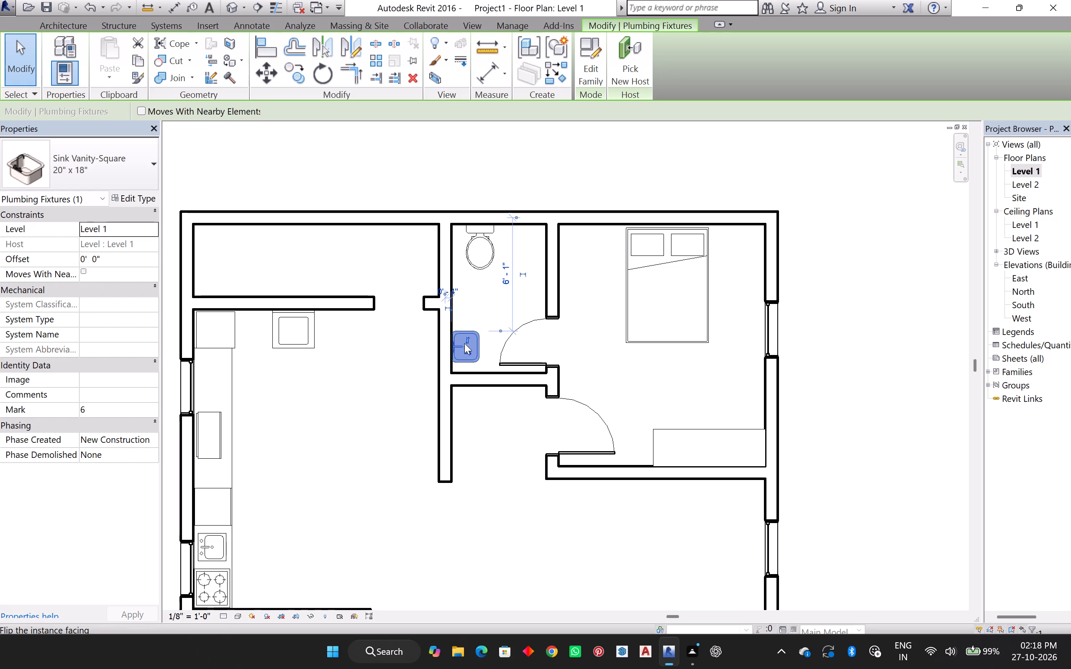
pyautogui.moveTo(466, 347); pyautogui.dragTo(507, 276)
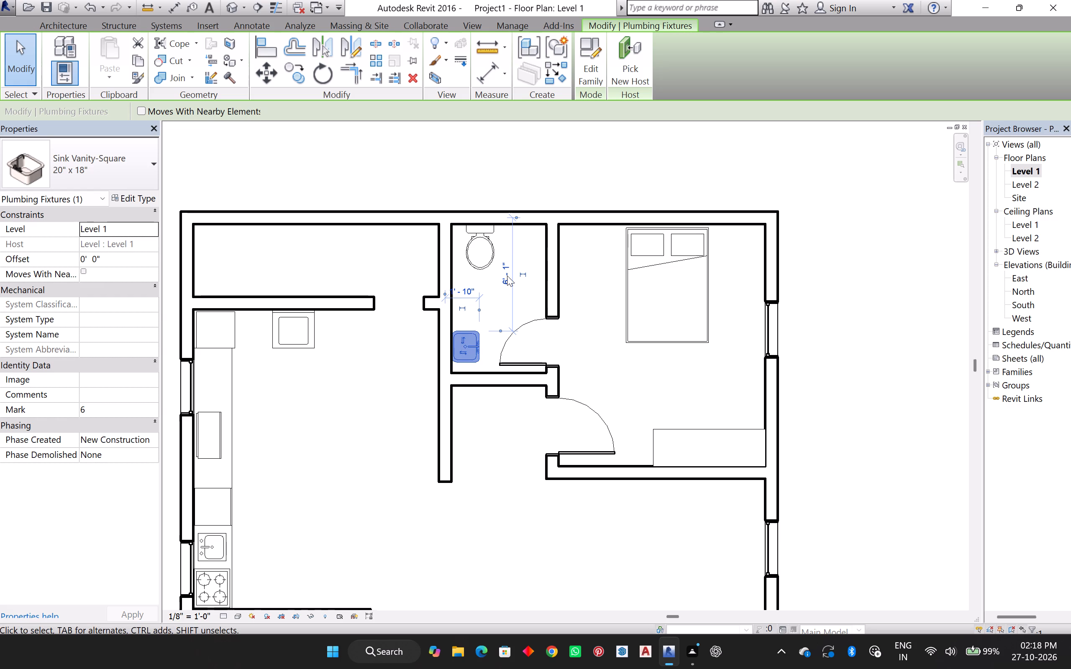
pyautogui.moveTo(507, 276); pyautogui.dragTo(472, 345)
pyautogui.moveTo(477, 331); pyautogui.dragTo(492, 306)
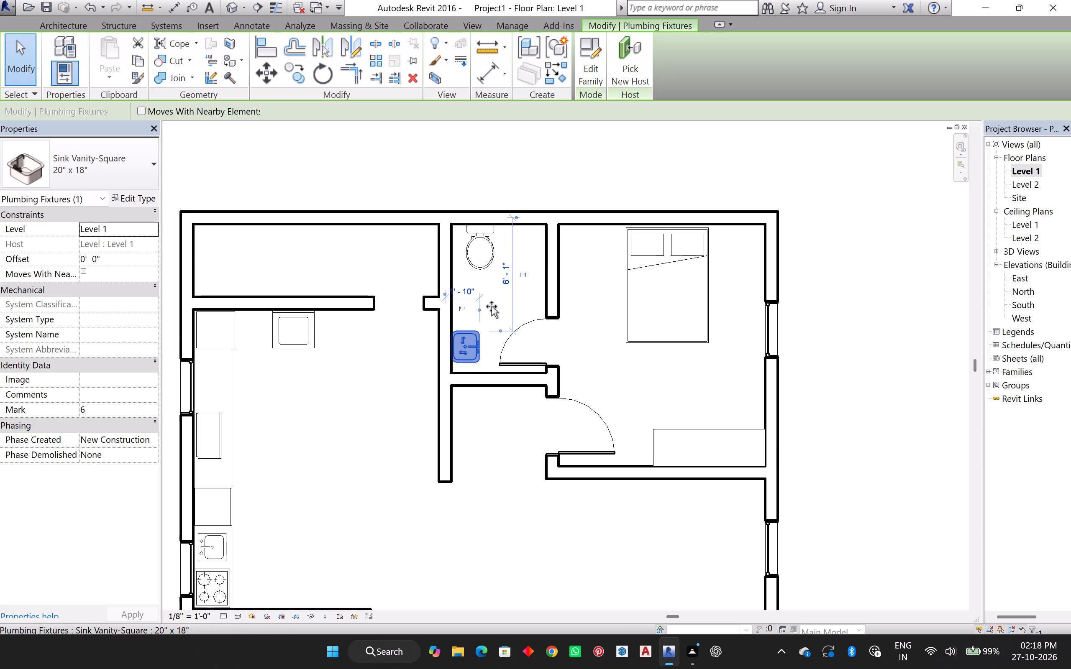
pyautogui.moveTo(492, 306); pyautogui.dragTo(534, 229)
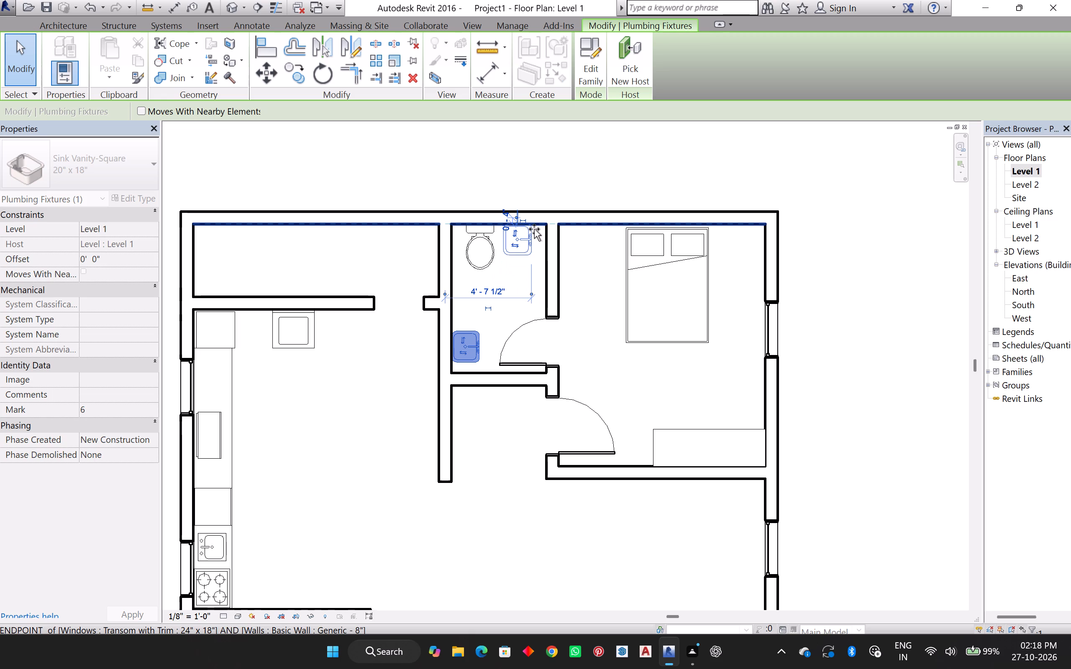
pyautogui.moveTo(534, 229); pyautogui.dragTo(535, 229)
pyautogui.press('space')
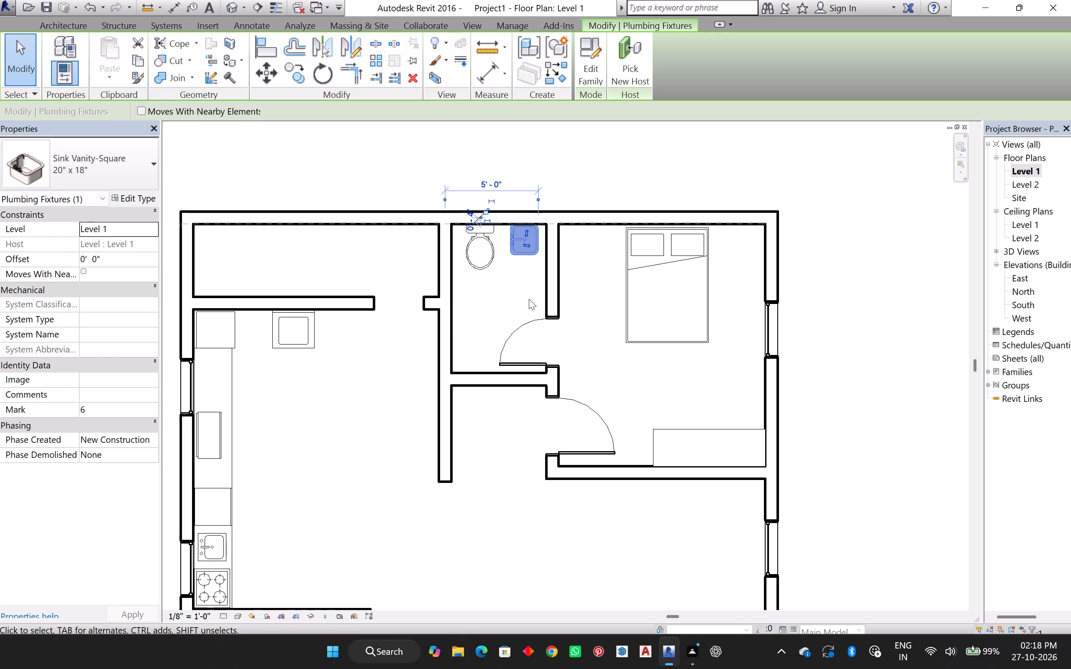
pyautogui.press('space')
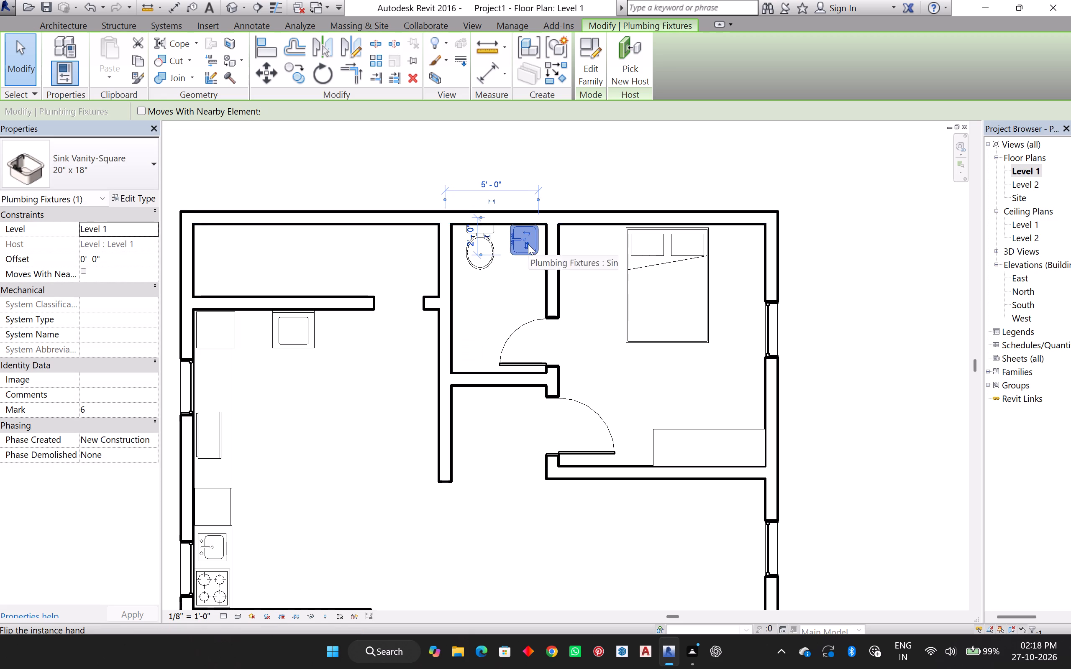
pyautogui.click(526, 231)
pyautogui.click(522, 246)
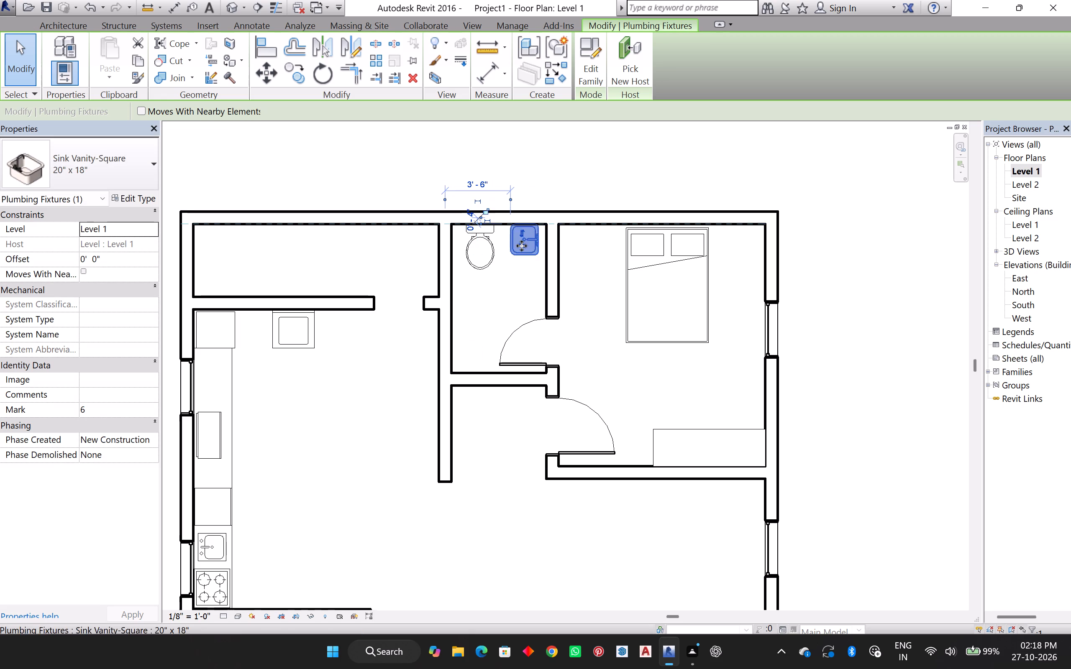
pyautogui.click(524, 234)
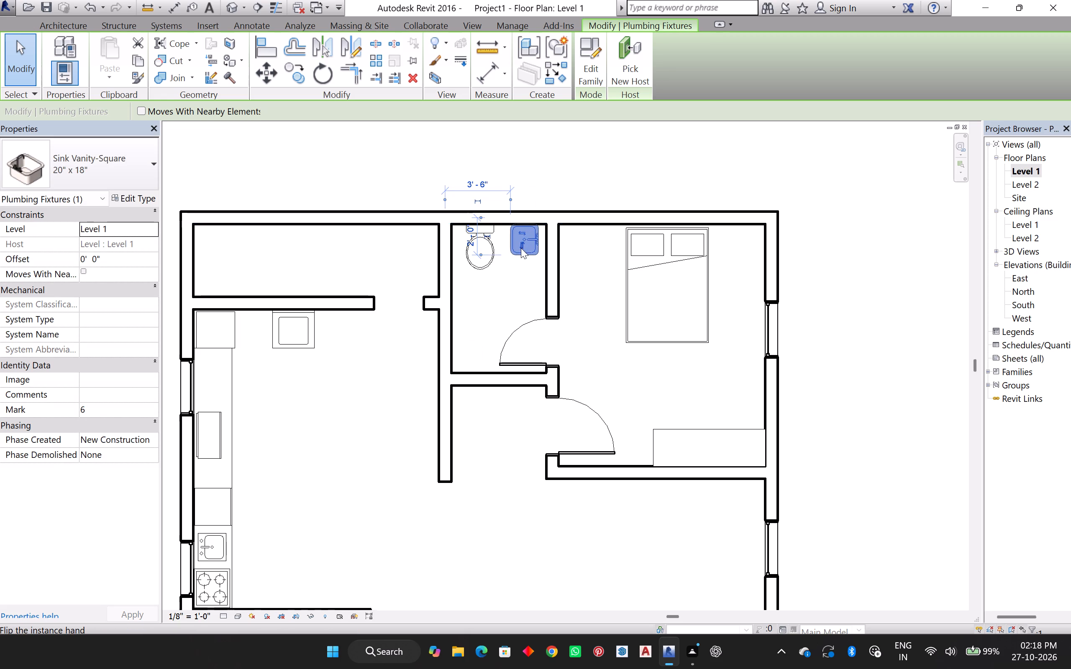
# Shift the vanity sink so its faucet side sits against the bedroom partition, slightly away from the outer wall.
pyautogui.scroll(1, 519, 247)
pyautogui.scroll(-1, 519, 247)
pyautogui.scroll(6, 519, 247)
pyautogui.scroll(-2, 519, 247)
pyautogui.scroll(2, 519, 247)
pyautogui.scroll(-1, 519, 247)
pyautogui.scroll(5, 519, 247)
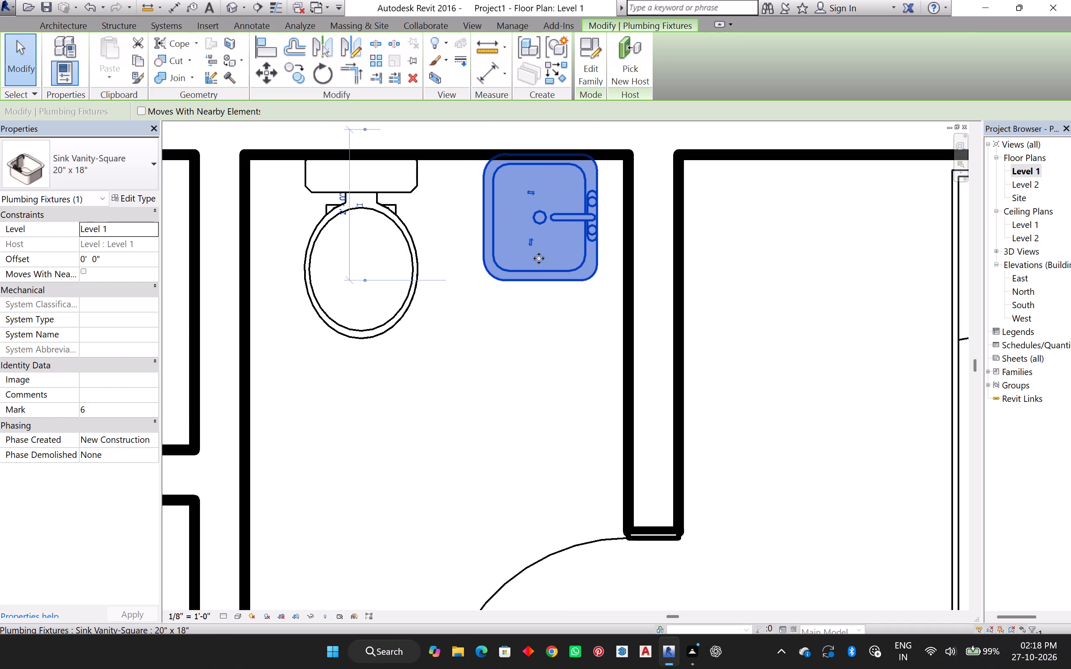
pyautogui.moveTo(495, 273); pyautogui.dragTo(522, 296)
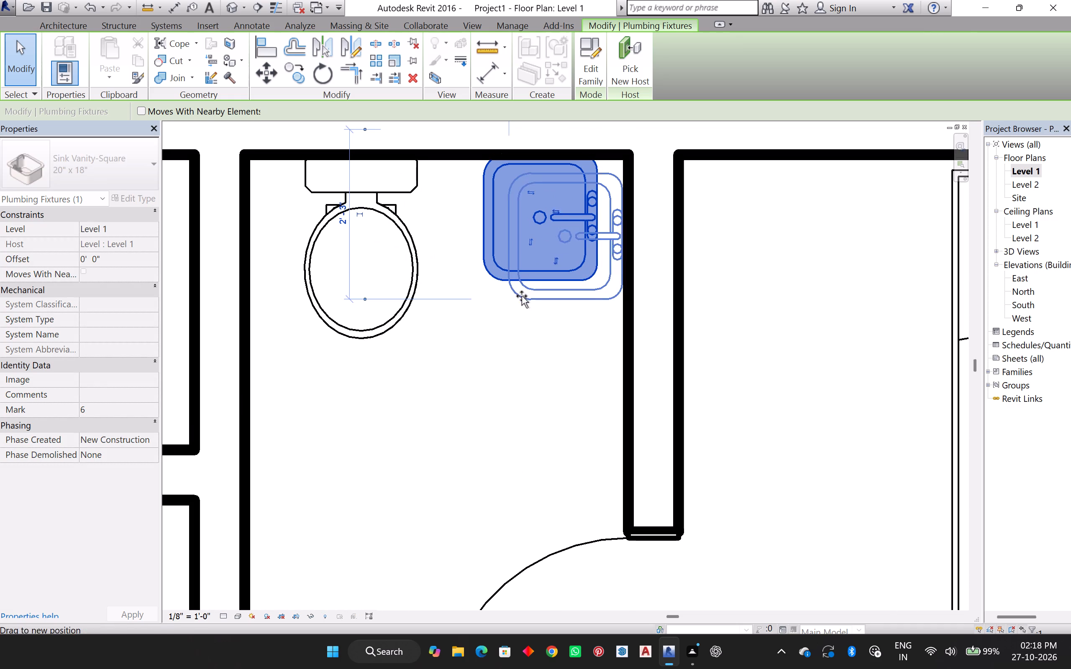
pyautogui.moveTo(522, 296); pyautogui.dragTo(528, 320)
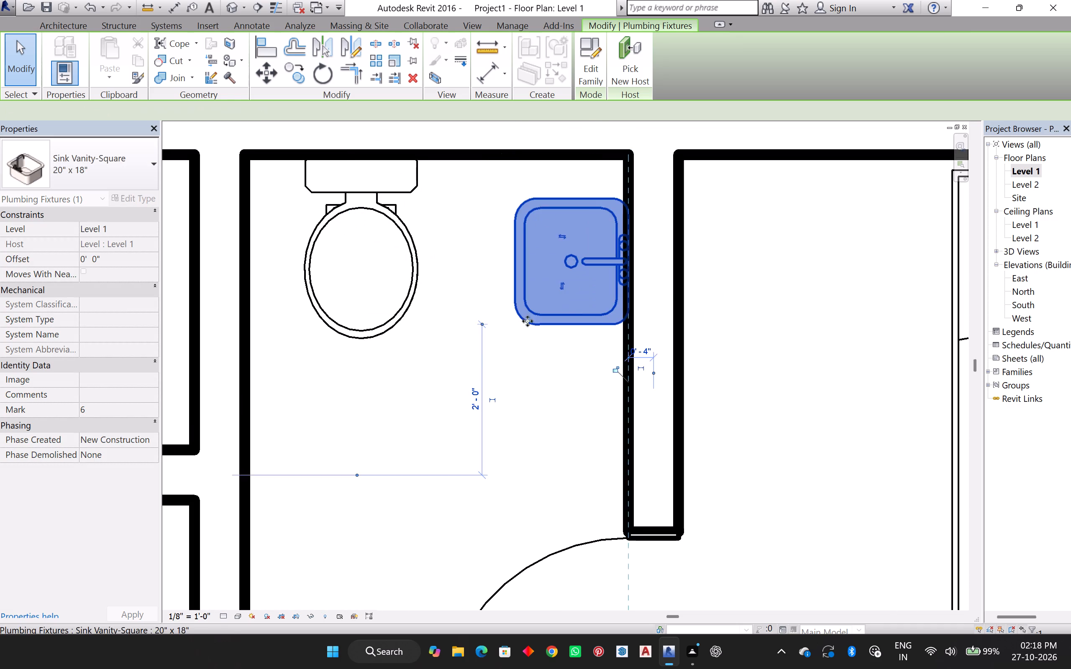
# Load the Shower Stall-2D family again from the Showers folder of the Plumbing Architectural fixtures library for placement.
pyautogui.scroll(-8, 529, 345)
pyautogui.moveTo(493, 441); pyautogui.dragTo(491, 378, button='middle')
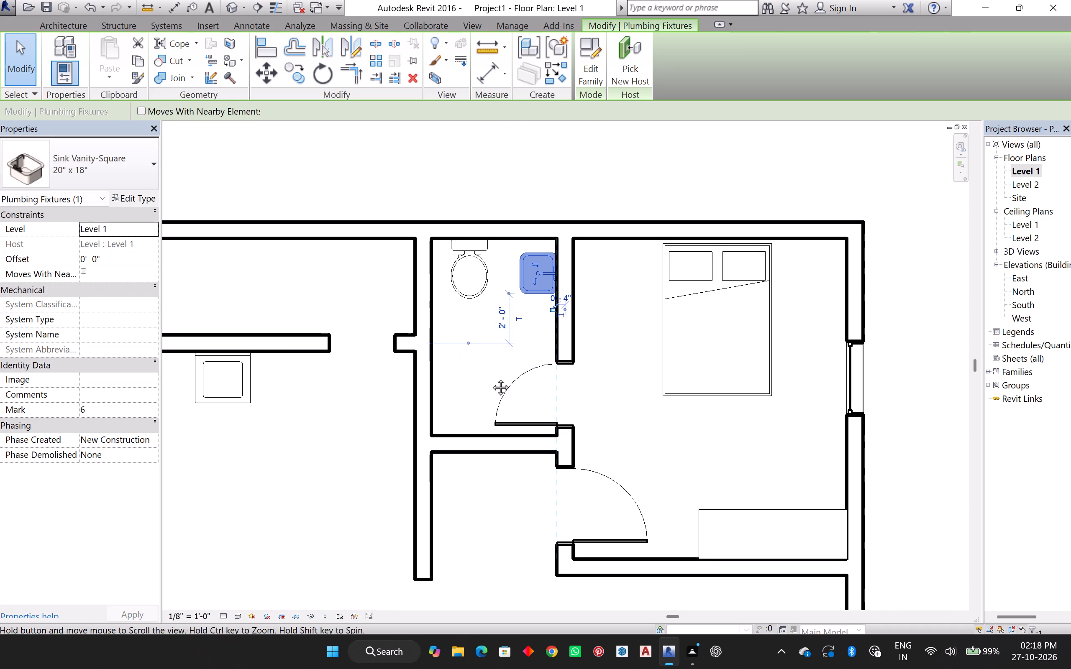
pyautogui.moveTo(491, 378); pyautogui.dragTo(476, 376, button='middle')
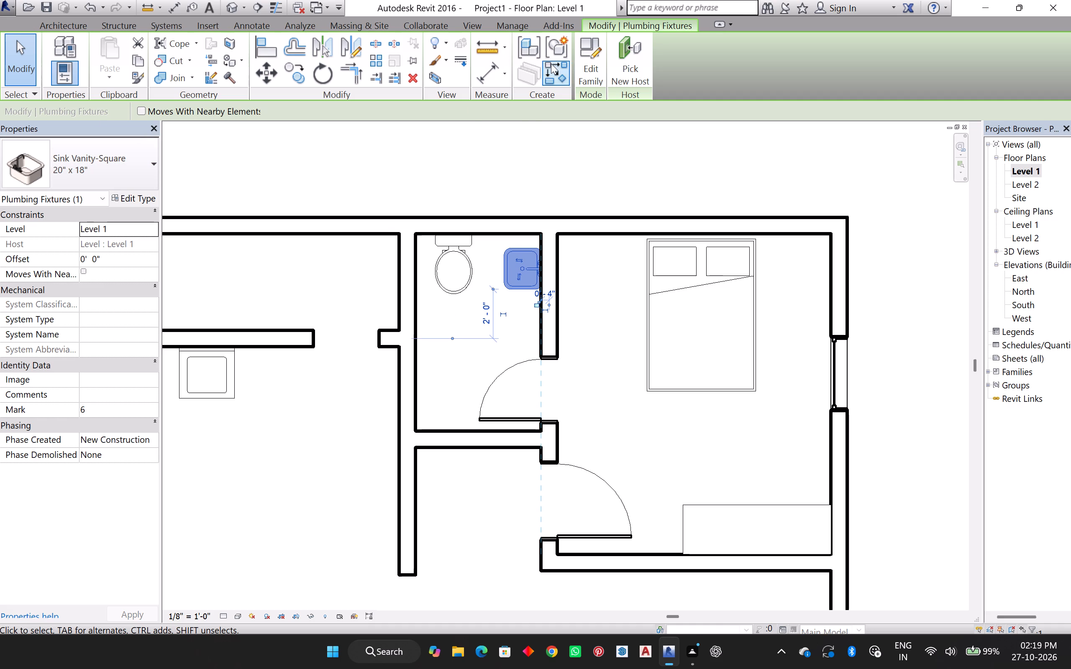
pyautogui.click(66, 29)
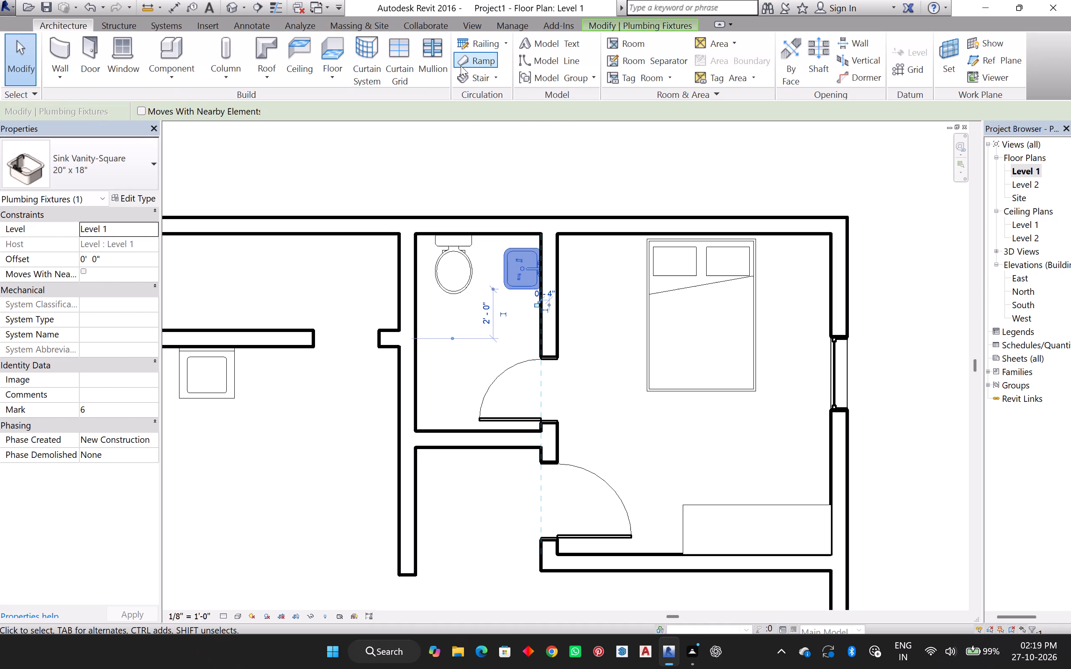
pyautogui.click(182, 47)
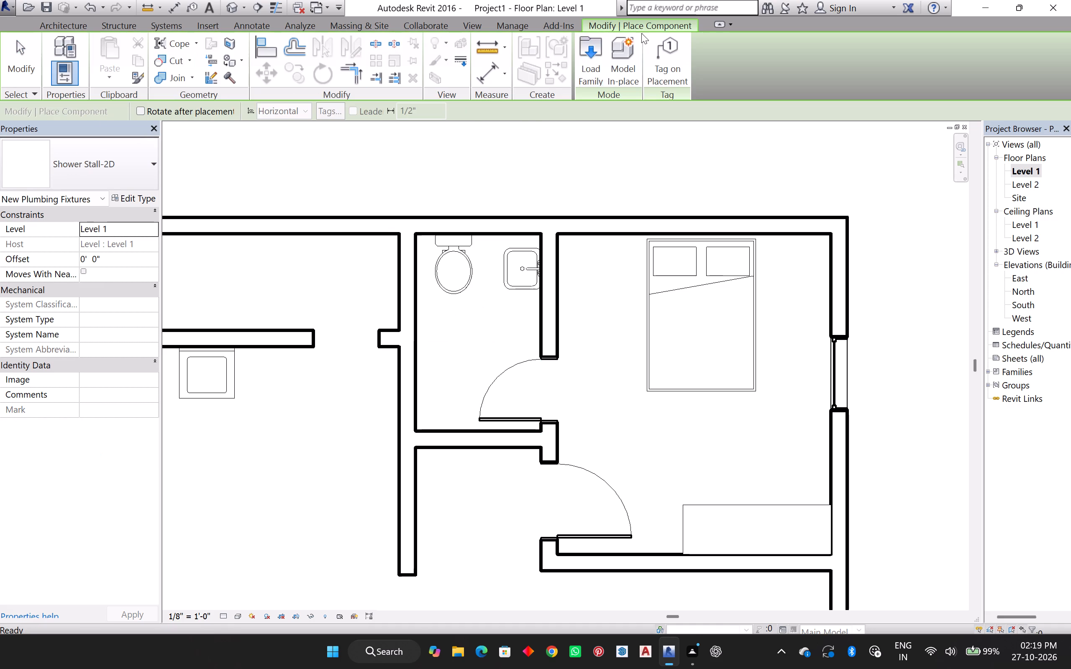
pyautogui.click(590, 64)
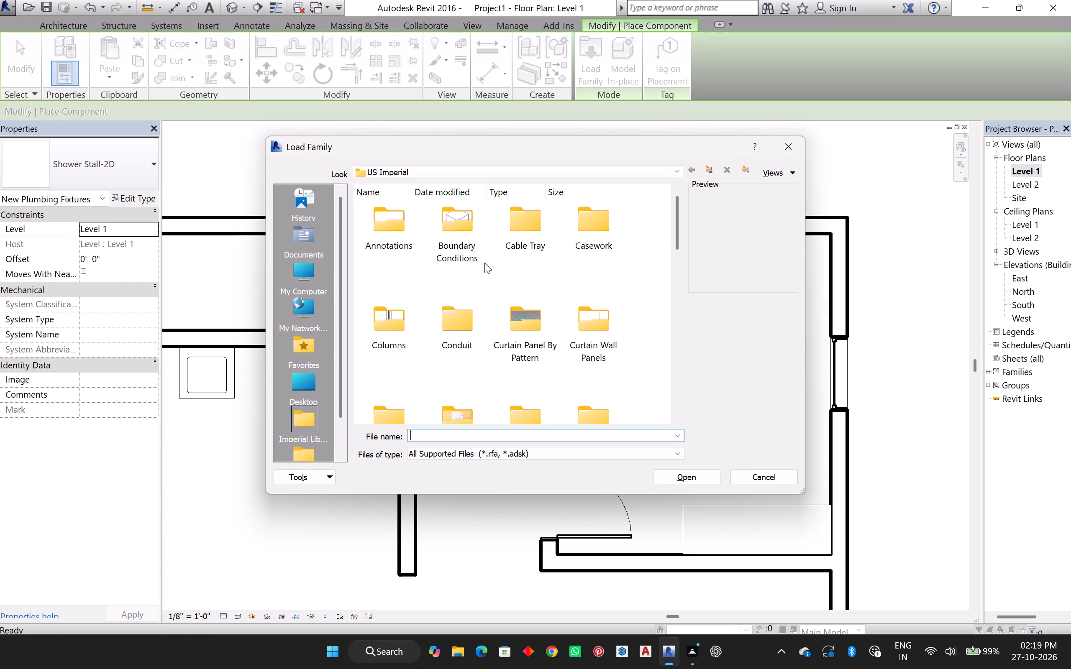
pyautogui.scroll(-4, 500, 283)
pyautogui.click(525, 327)
pyautogui.doubleClick(524, 327)
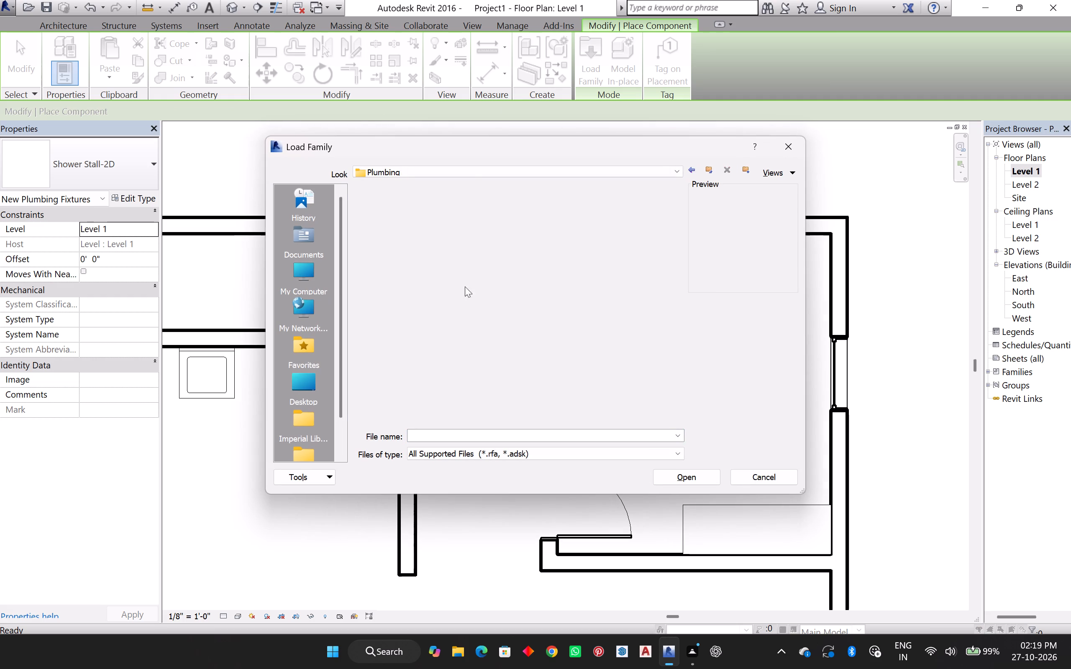
pyautogui.doubleClick(393, 227)
pyautogui.doubleClick(460, 209)
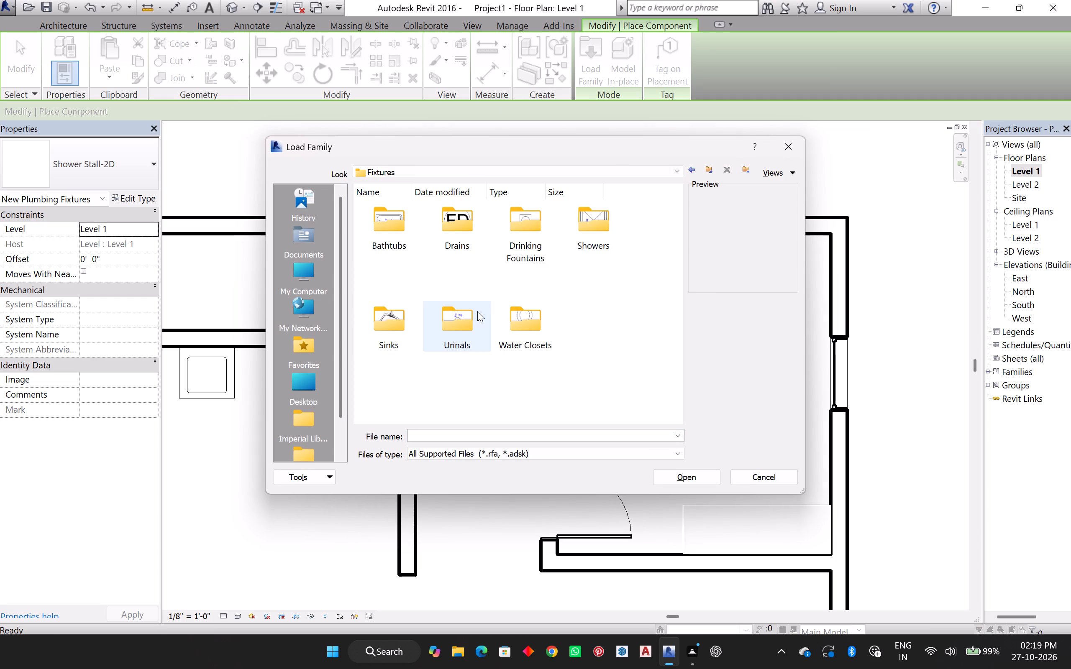
pyautogui.doubleClick(578, 227)
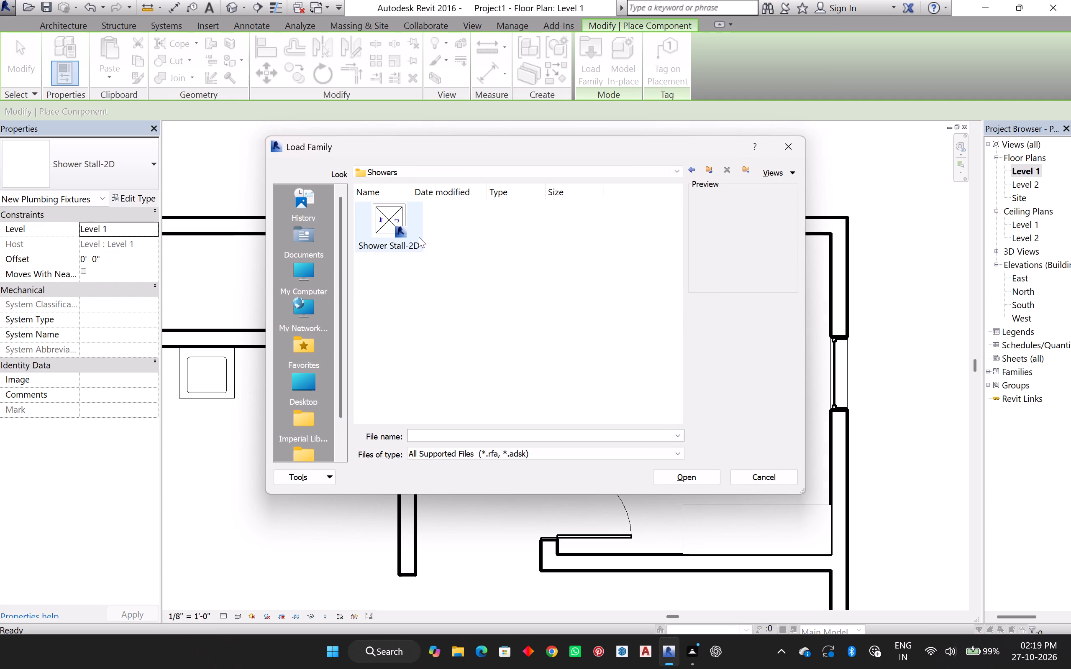
pyautogui.click(395, 225)
pyautogui.click(704, 472)
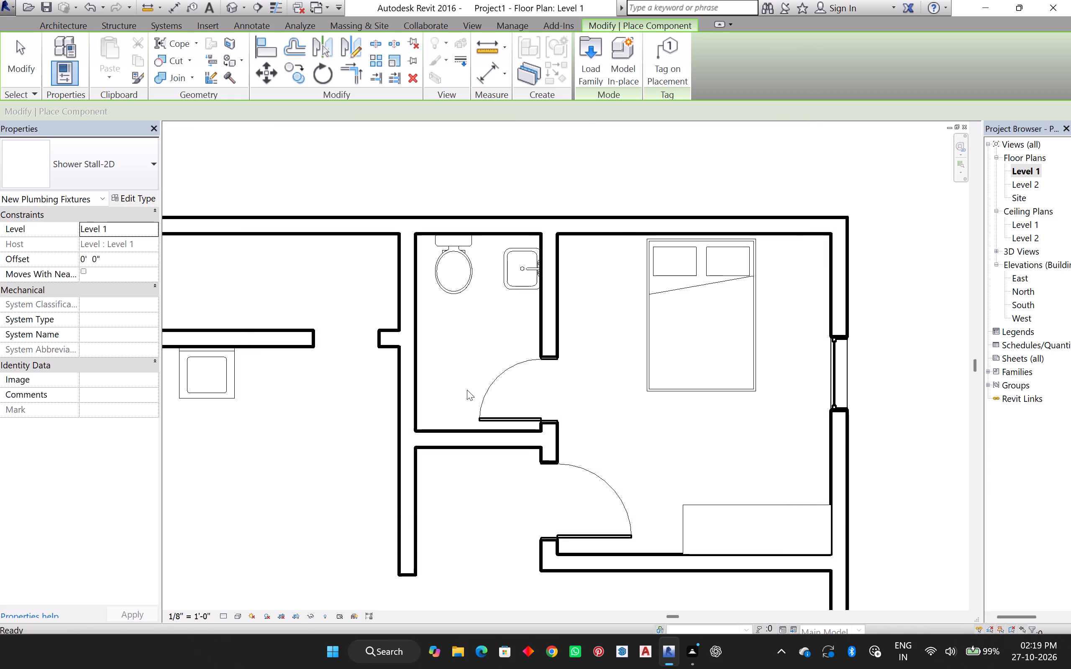
# Place the shower stall in the toilet room's inner corner opposite the door, about 2' 5" from the bedroom partition.
pyautogui.click(421, 429)
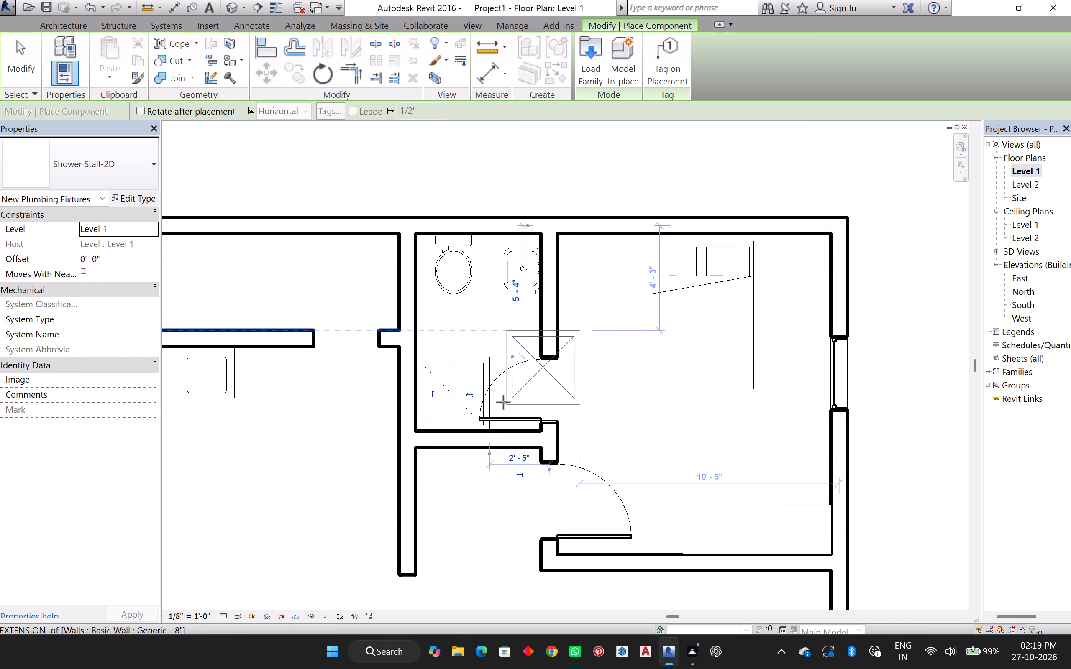
pyautogui.press('Escape')
# Examine the toilet room fixtures and the overall furnished house layout from above in the 3D view.
pyautogui.click(231, 2)
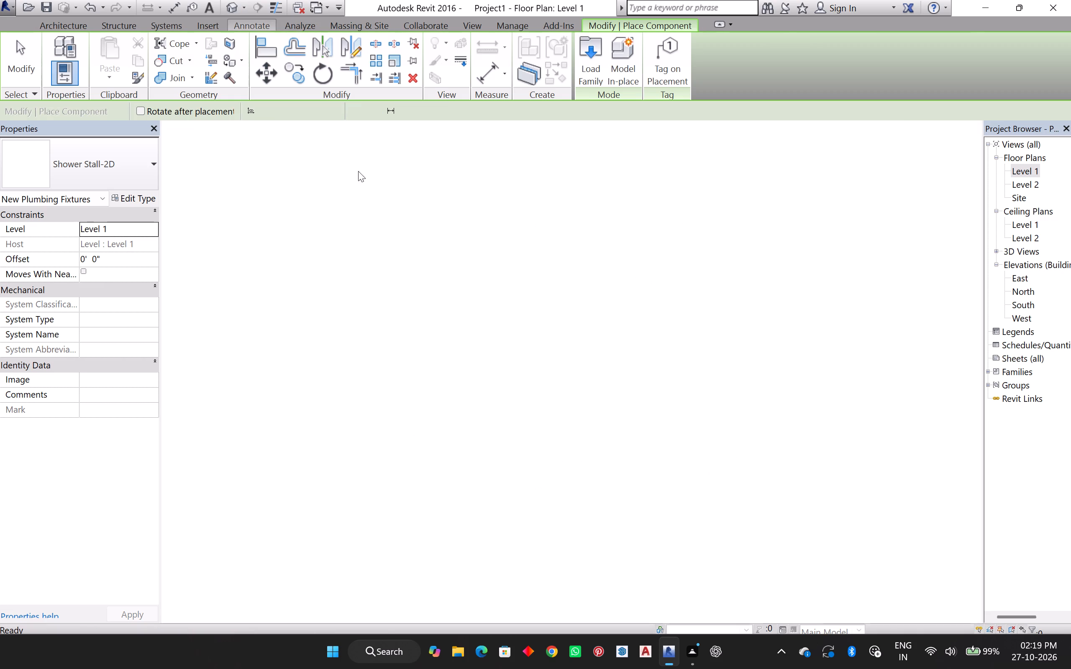
pyautogui.keyDown('shift'); pyautogui.moveTo(637, 438); pyautogui.dragTo(594, 447, button='middle'); pyautogui.keyUp('shift')
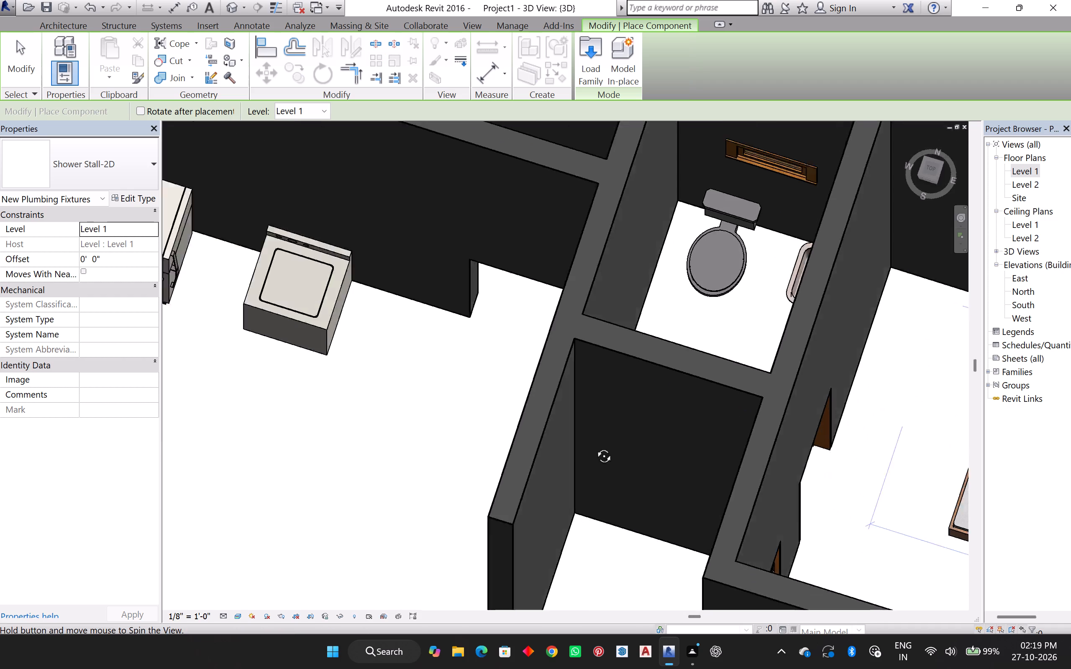
pyautogui.keyDown('shift'); pyautogui.moveTo(594, 447); pyautogui.dragTo(534, 446, button='middle'); pyautogui.keyUp('shift')
pyautogui.moveTo(832, 389); pyautogui.dragTo(356, 472, button='middle')
pyautogui.keyDown('shift'); pyautogui.moveTo(689, 467); pyautogui.dragTo(603, 473, button='middle'); pyautogui.keyUp('shift')
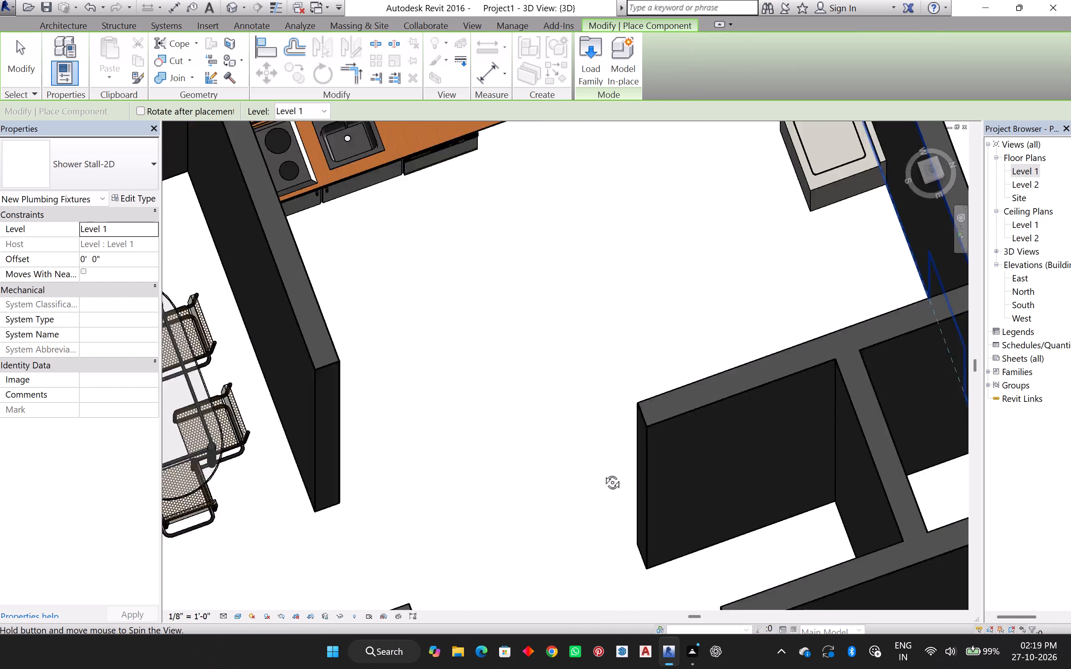
pyautogui.keyDown('shift'); pyautogui.moveTo(603, 473); pyautogui.dragTo(544, 483, button='middle'); pyautogui.keyUp('shift')
pyautogui.moveTo(819, 486); pyautogui.dragTo(238, 320, button='middle')
pyautogui.scroll(1, 819, 485)
pyautogui.moveTo(642, 529); pyautogui.dragTo(495, 344, button='middle')
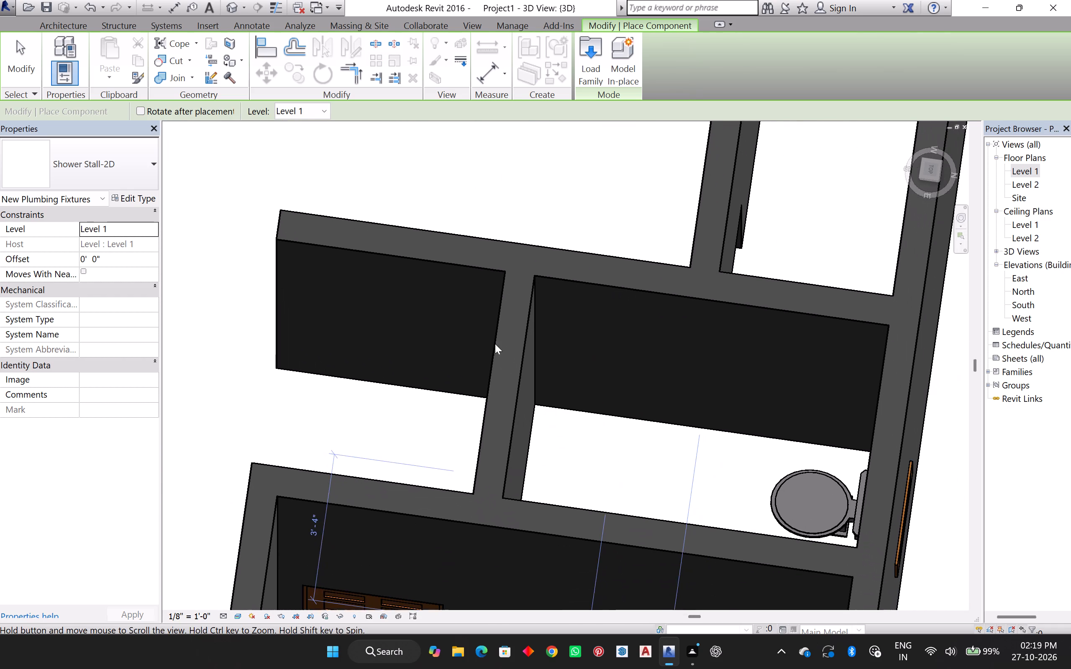
pyautogui.moveTo(495, 344); pyautogui.dragTo(495, 342, button='middle')
pyautogui.keyDown('shift'); pyautogui.moveTo(623, 466); pyautogui.dragTo(615, 478, button='middle'); pyautogui.keyUp('shift')
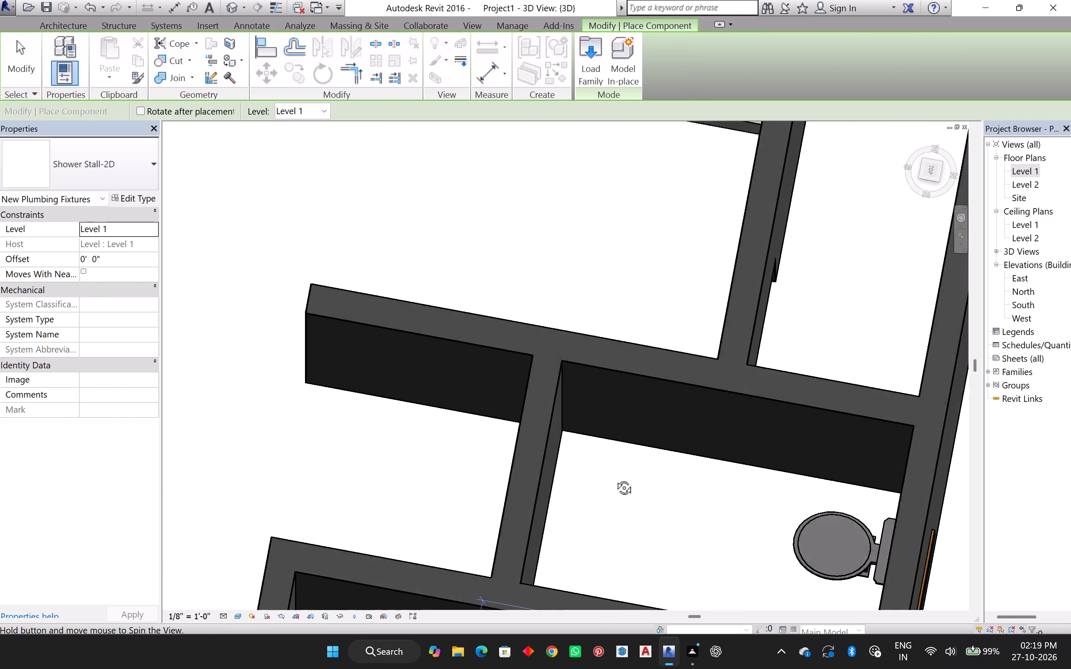
pyautogui.keyDown('shift'); pyautogui.moveTo(615, 478); pyautogui.dragTo(612, 468, button='middle'); pyautogui.keyUp('shift')
pyautogui.scroll(-9, 608, 447)
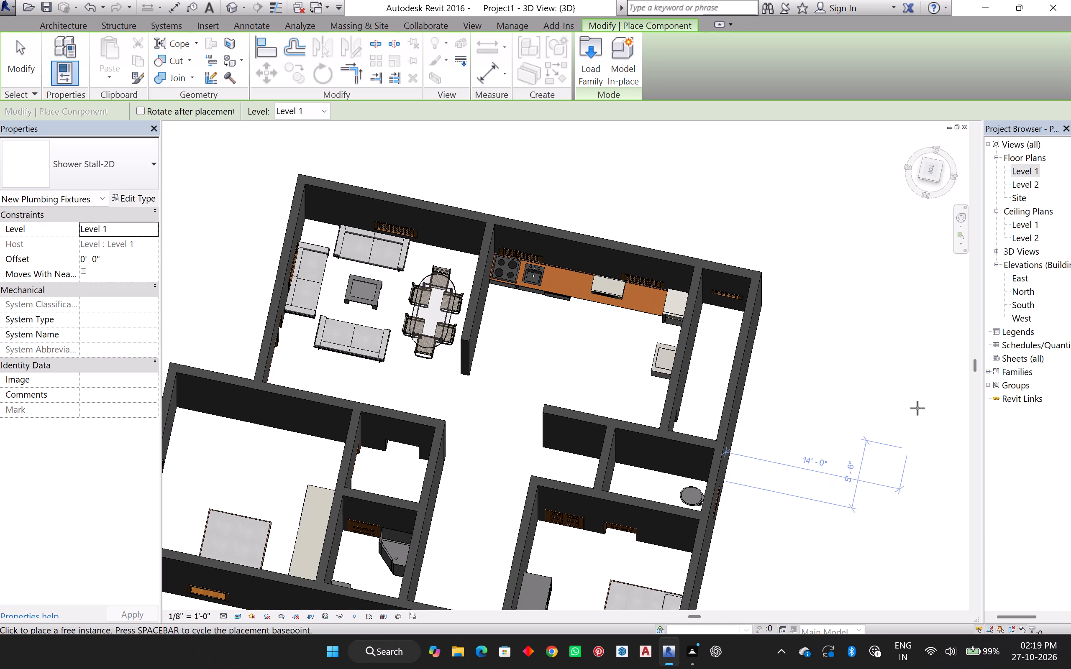
pyautogui.press('Escape')
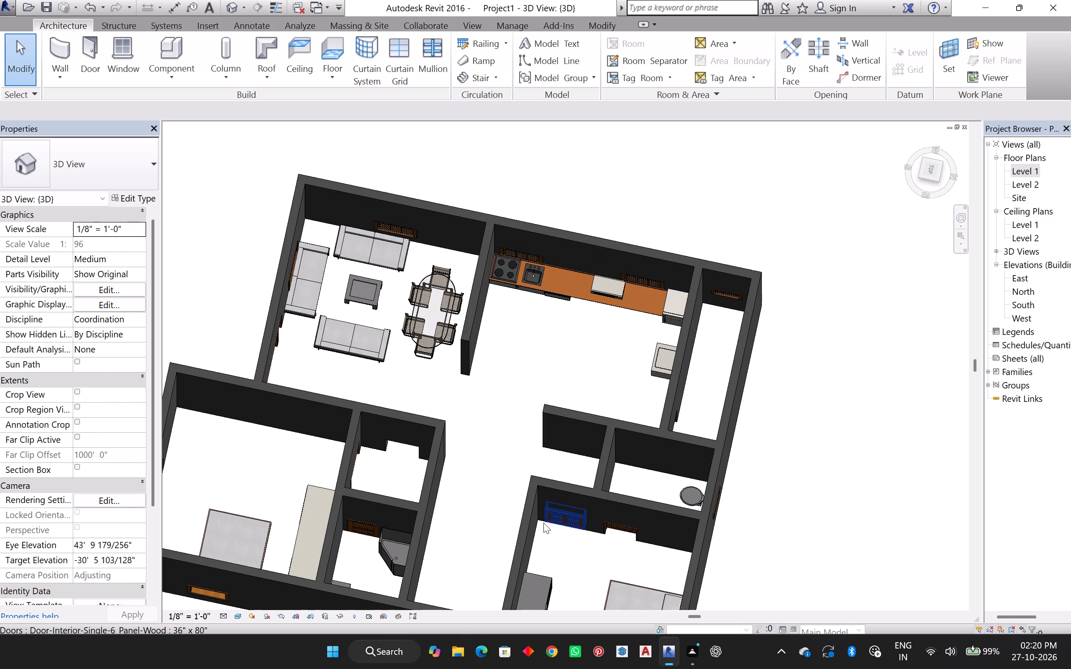
pyautogui.moveTo(539, 521); pyautogui.dragTo(601, 457, button='middle')
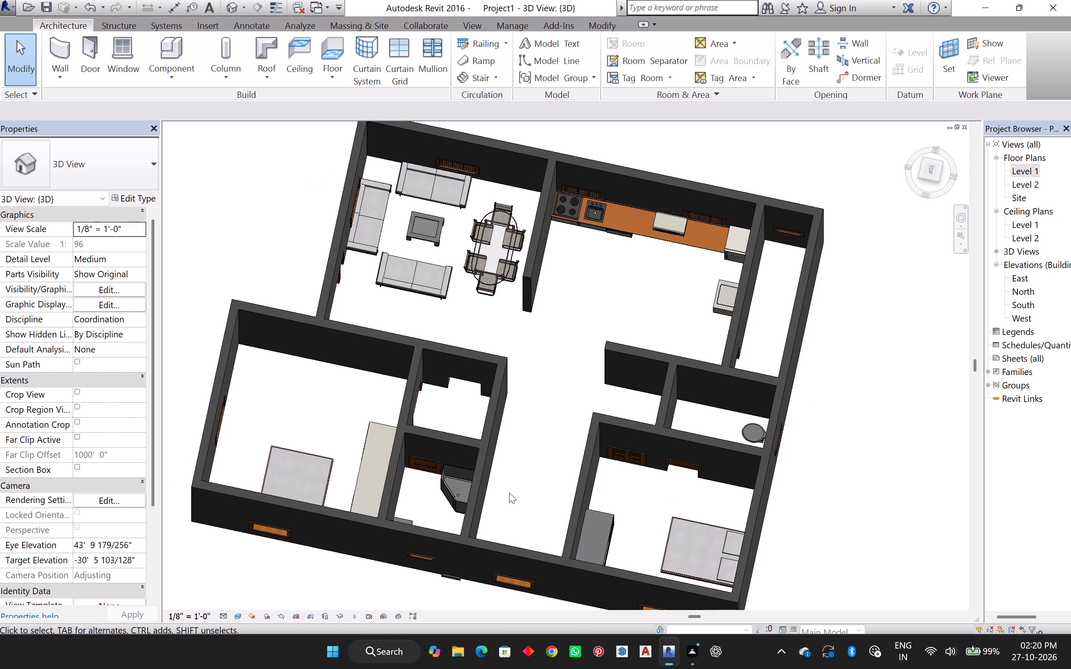
# Examine the furnished layout of the whole house from several high angles in the 3D view.
pyautogui.keyDown('shift'); pyautogui.moveTo(423, 557); pyautogui.dragTo(430, 556, button='middle'); pyautogui.keyUp('shift')
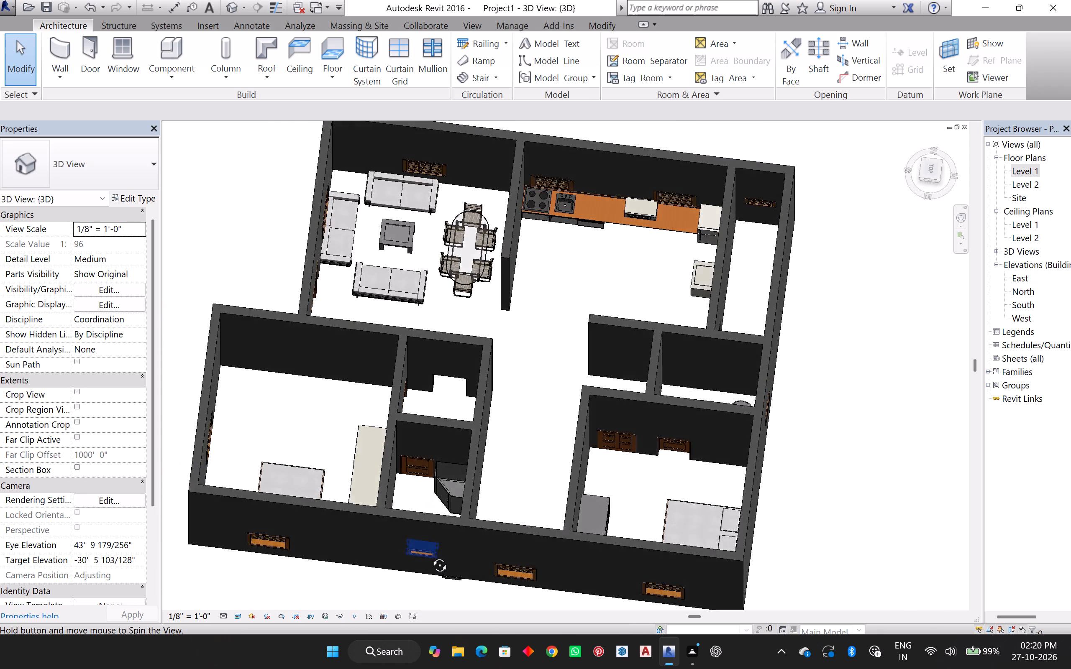
pyautogui.keyDown('shift'); pyautogui.moveTo(430, 556); pyautogui.dragTo(425, 573, button='middle'); pyautogui.keyUp('shift')
pyautogui.keyDown('shift'); pyautogui.moveTo(504, 405); pyautogui.dragTo(548, 372, button='middle'); pyautogui.keyUp('shift')
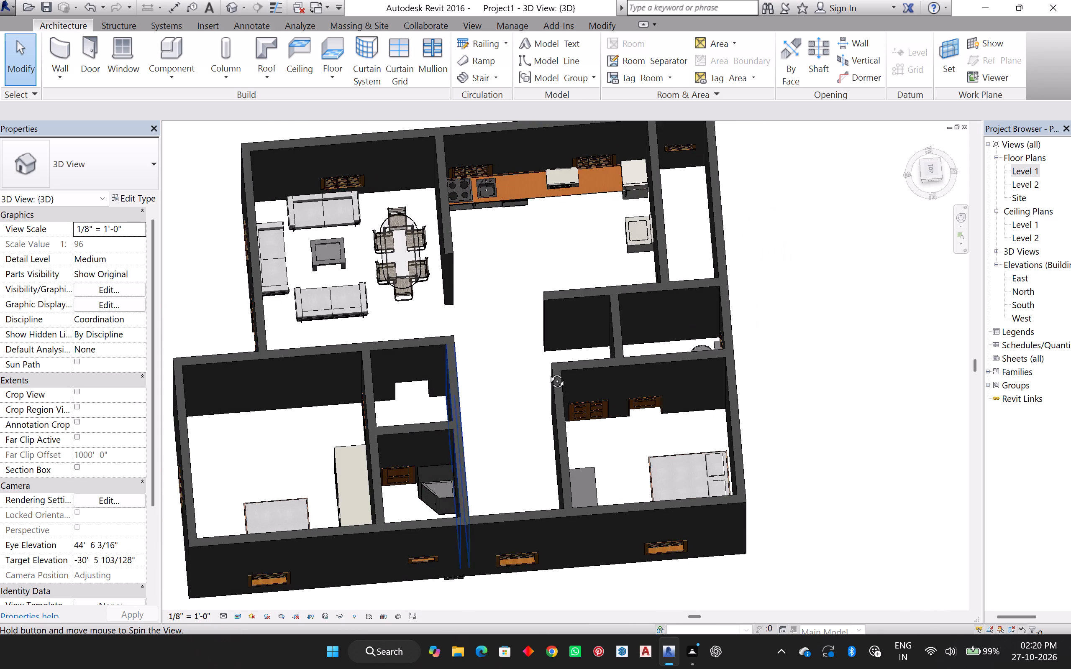
pyautogui.keyDown('shift'); pyautogui.moveTo(548, 372); pyautogui.dragTo(547, 372, button='middle'); pyautogui.keyUp('shift')
pyautogui.moveTo(360, 424); pyautogui.dragTo(547, 439, button='middle')
pyautogui.keyDown('shift'); pyautogui.moveTo(477, 459); pyautogui.dragTo(574, 469, button='middle'); pyautogui.keyUp('shift')
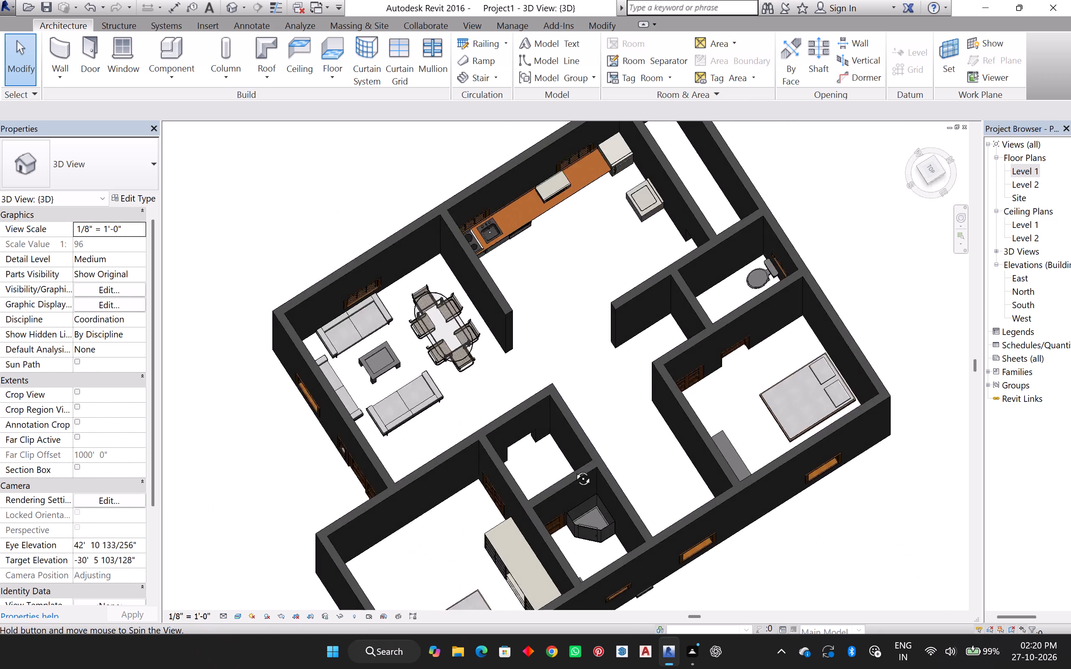
pyautogui.keyDown('shift'); pyautogui.moveTo(574, 469); pyautogui.dragTo(638, 460, button='middle'); pyautogui.keyUp('shift')
pyautogui.keyDown('shift'); pyautogui.moveTo(604, 483); pyautogui.dragTo(633, 523, button='middle'); pyautogui.keyUp('shift')
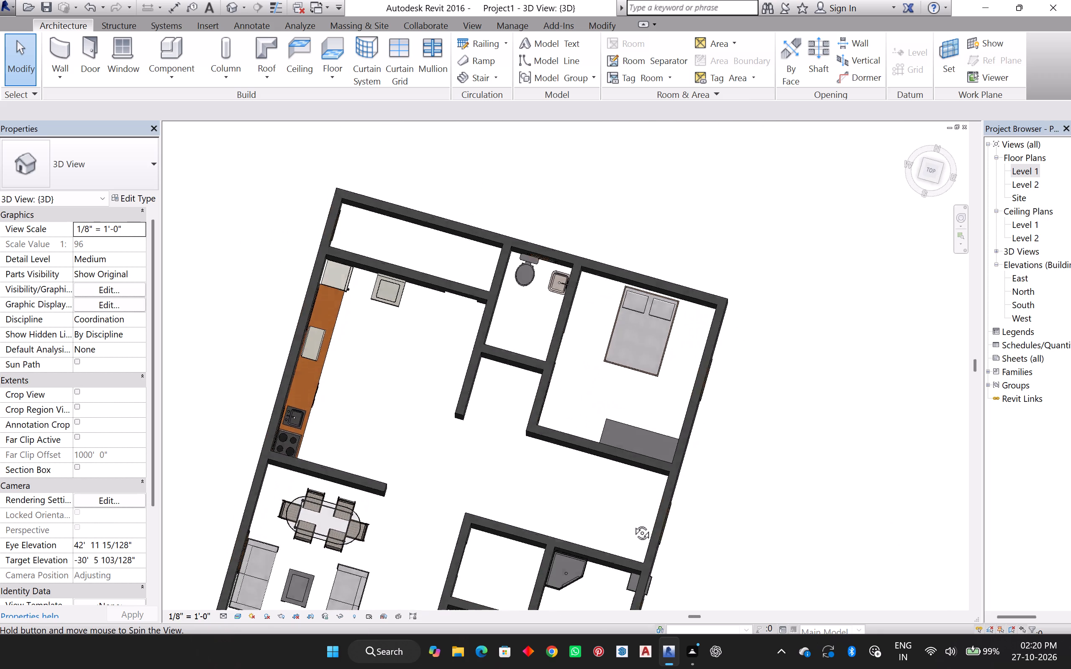
pyautogui.keyDown('shift'); pyautogui.moveTo(633, 523); pyautogui.dragTo(633, 522, button='middle'); pyautogui.keyUp('shift')
pyautogui.scroll(-5, 611, 531)
pyautogui.moveTo(596, 572); pyautogui.dragTo(595, 495, button='middle')
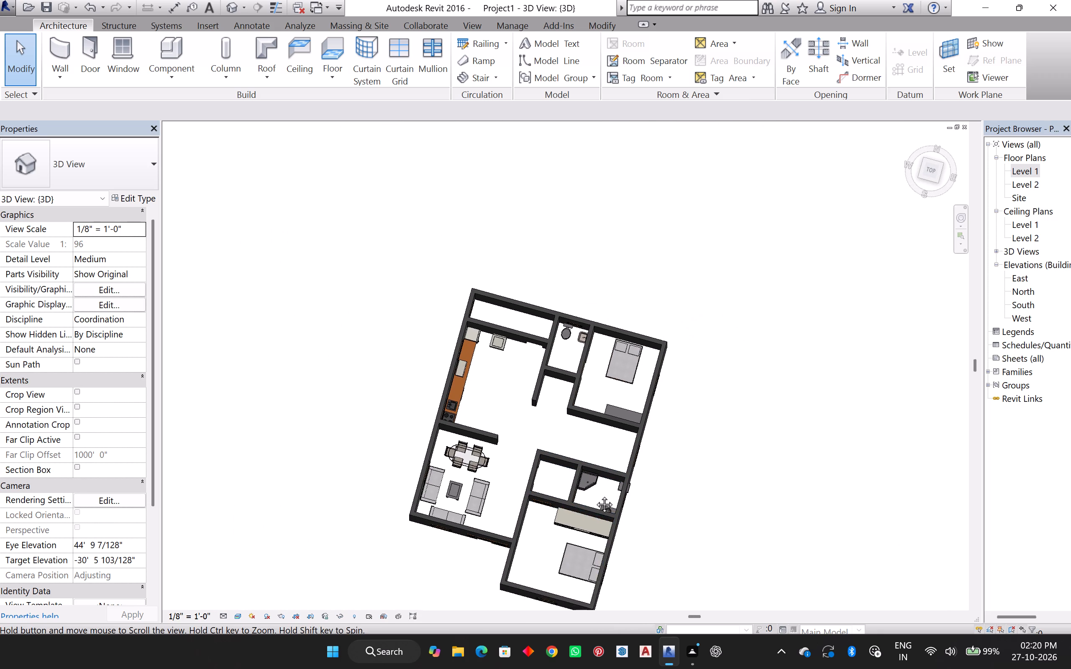
pyautogui.moveTo(595, 495); pyautogui.dragTo(593, 497, button='middle')
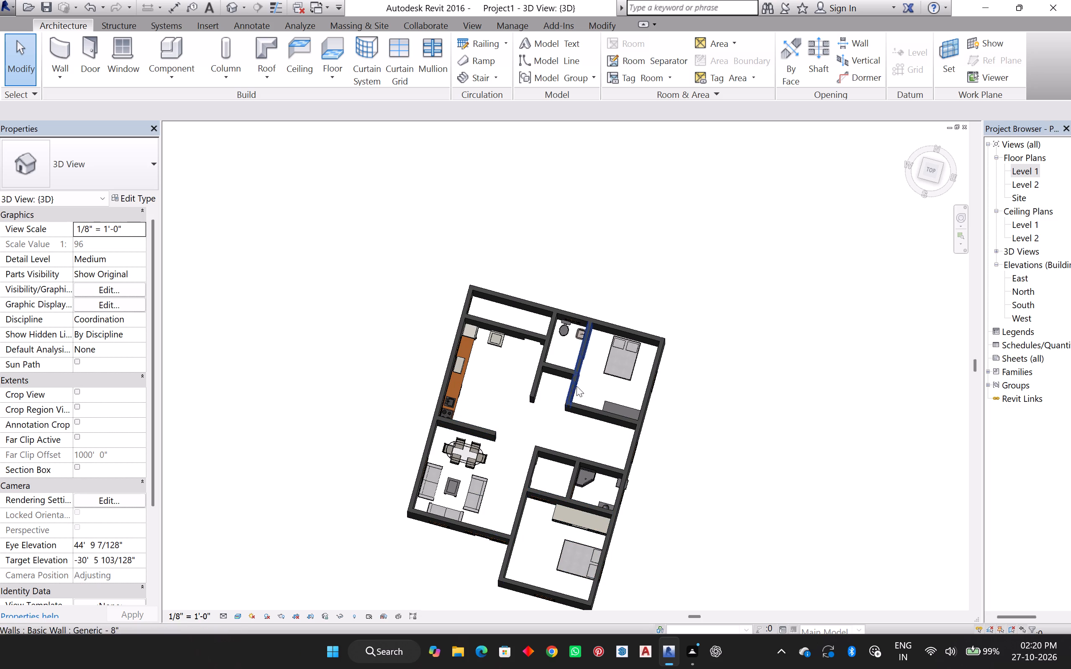
# Inspect the bedroom, toilet room, hallway walls and entrance doors up close in the 3D view.
pyautogui.scroll(6, 584, 389)
pyautogui.scroll(-3, 583, 384)
pyautogui.scroll(8, 583, 384)
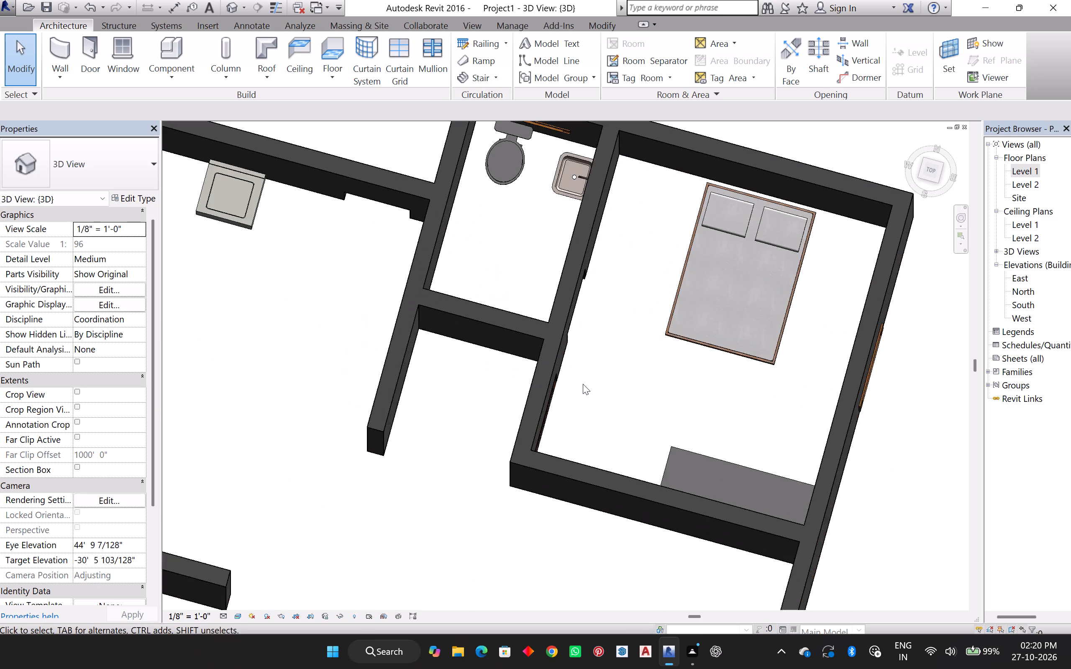
pyautogui.scroll(3, 583, 384)
pyautogui.scroll(-2, 580, 394)
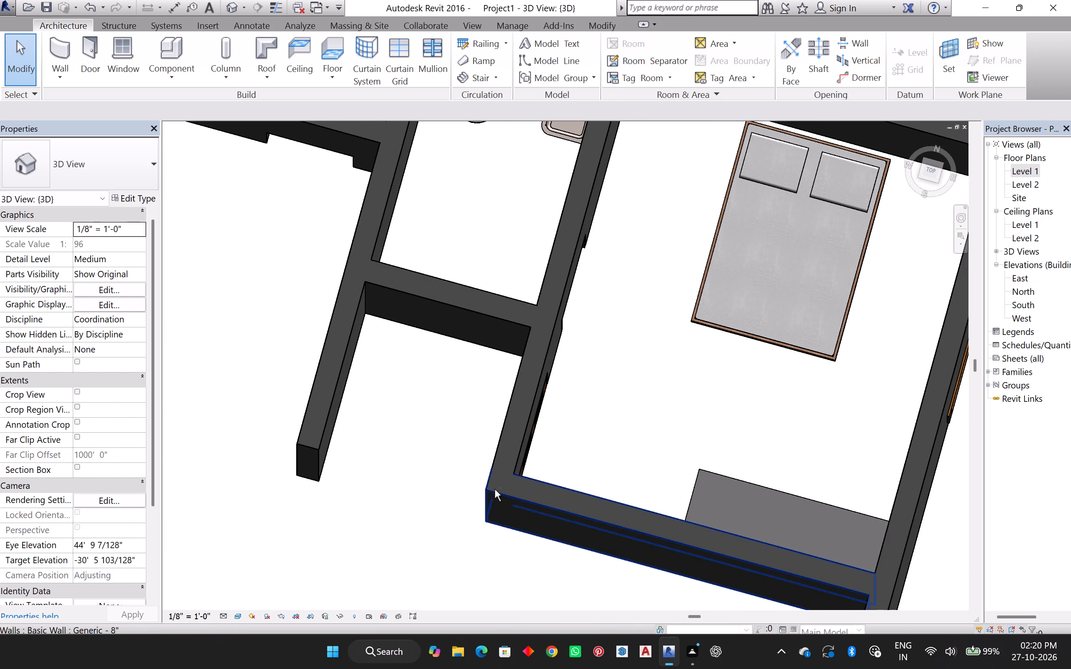
pyautogui.keyDown('shift'); pyautogui.moveTo(497, 491); pyautogui.dragTo(600, 442, button='middle'); pyautogui.keyUp('shift')
pyautogui.keyDown('shift'); pyautogui.moveTo(415, 544); pyautogui.dragTo(421, 544, button='middle'); pyautogui.keyUp('shift')
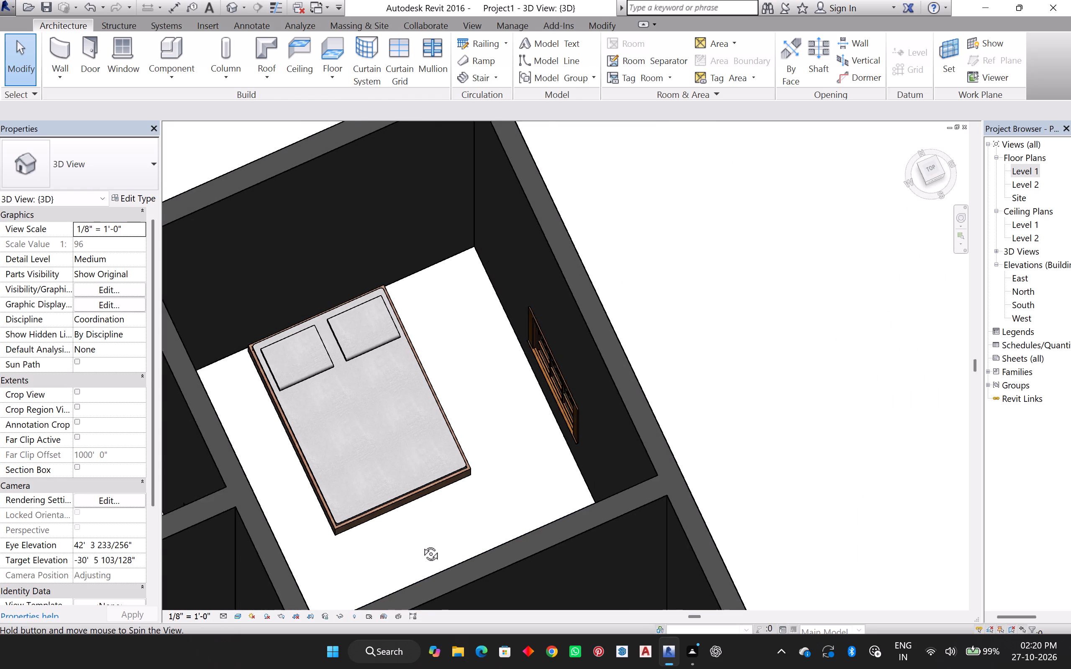
pyautogui.keyDown('shift'); pyautogui.moveTo(421, 544); pyautogui.dragTo(436, 536, button='middle'); pyautogui.keyUp('shift')
pyautogui.moveTo(418, 542); pyautogui.dragTo(729, 225, button='middle')
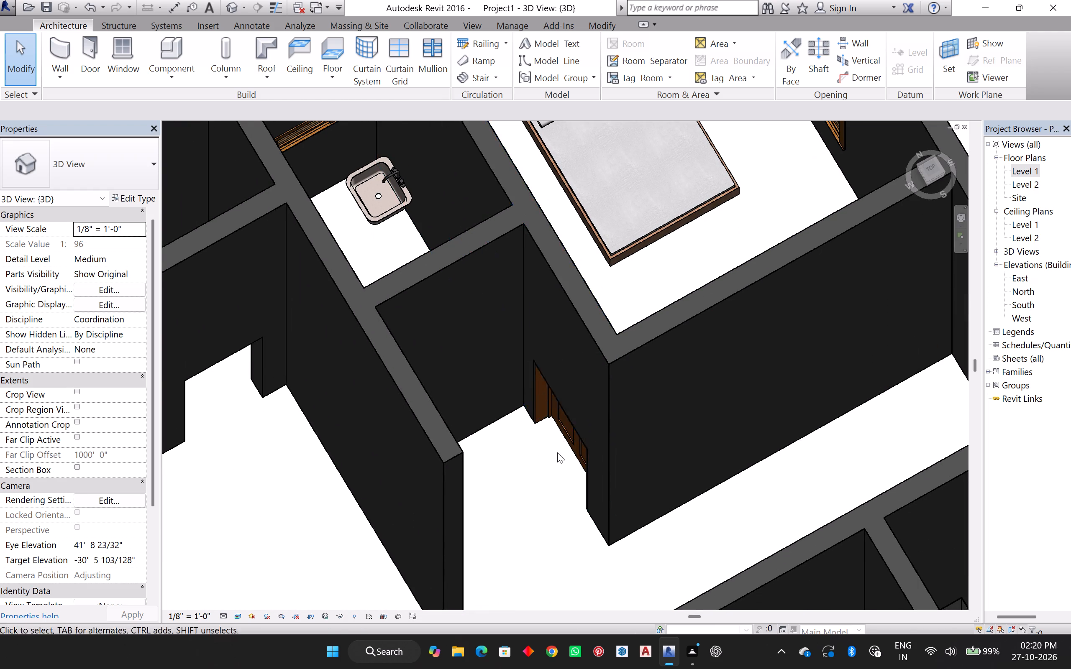
pyautogui.moveTo(574, 428); pyautogui.dragTo(577, 389, button='middle')
pyautogui.moveTo(576, 393); pyautogui.dragTo(567, 407, button='middle')
pyautogui.keyDown('shift'); pyautogui.moveTo(553, 476); pyautogui.dragTo(579, 259, button='middle'); pyautogui.keyUp('shift')
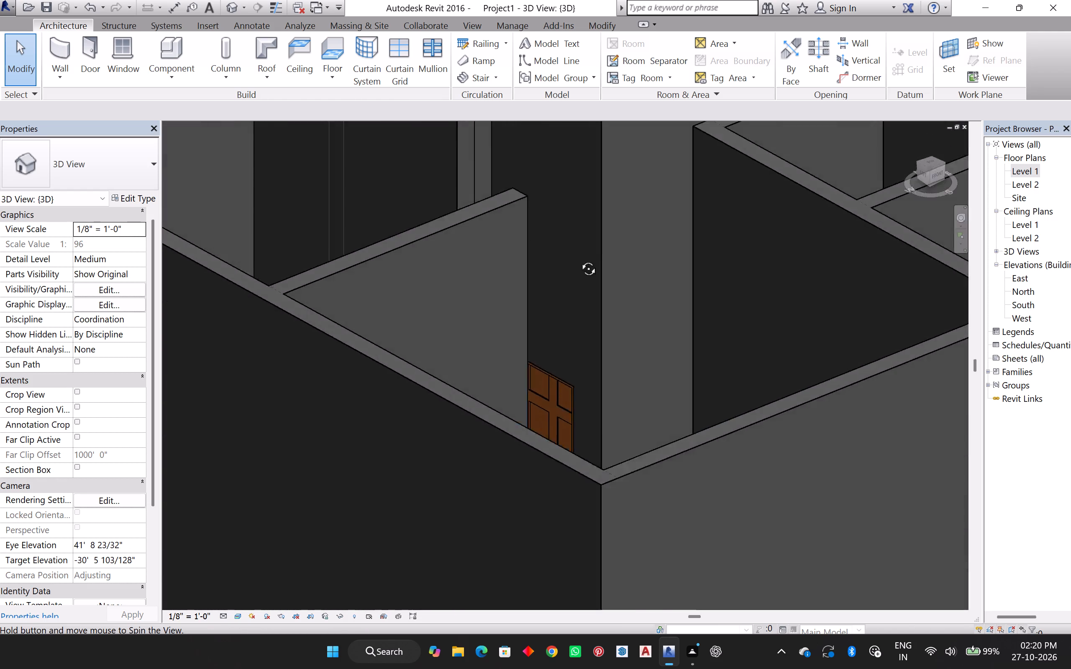
pyautogui.keyDown('shift'); pyautogui.moveTo(579, 259); pyautogui.dragTo(448, 536, button='middle'); pyautogui.keyUp('shift')
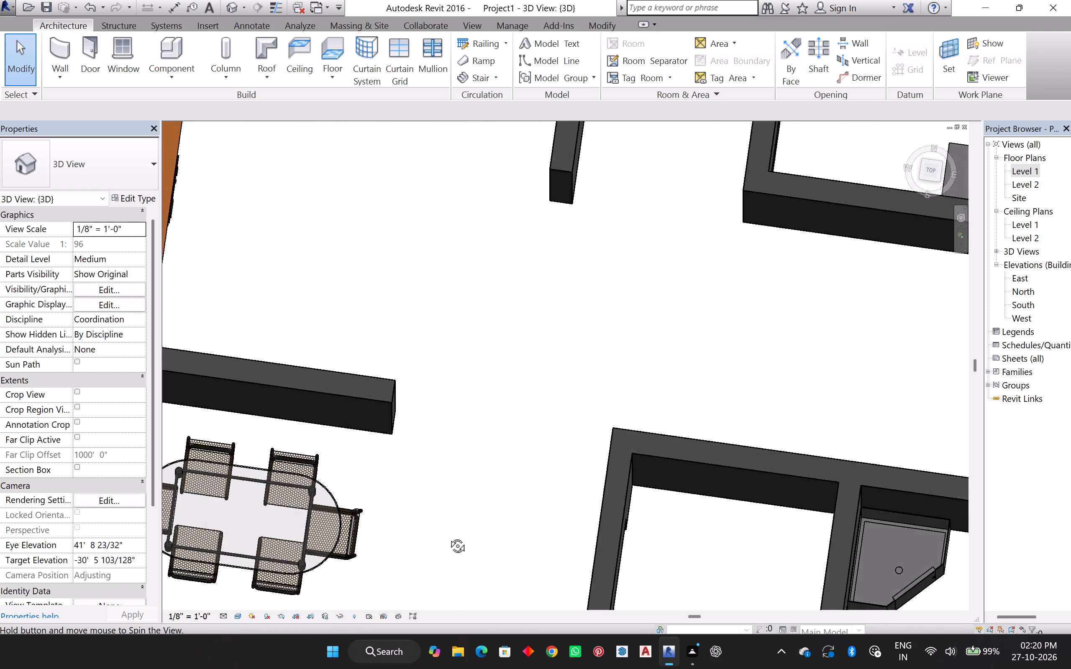
pyautogui.keyDown('shift'); pyautogui.moveTo(448, 536); pyautogui.dragTo(412, 612, button='middle'); pyautogui.keyUp('shift')
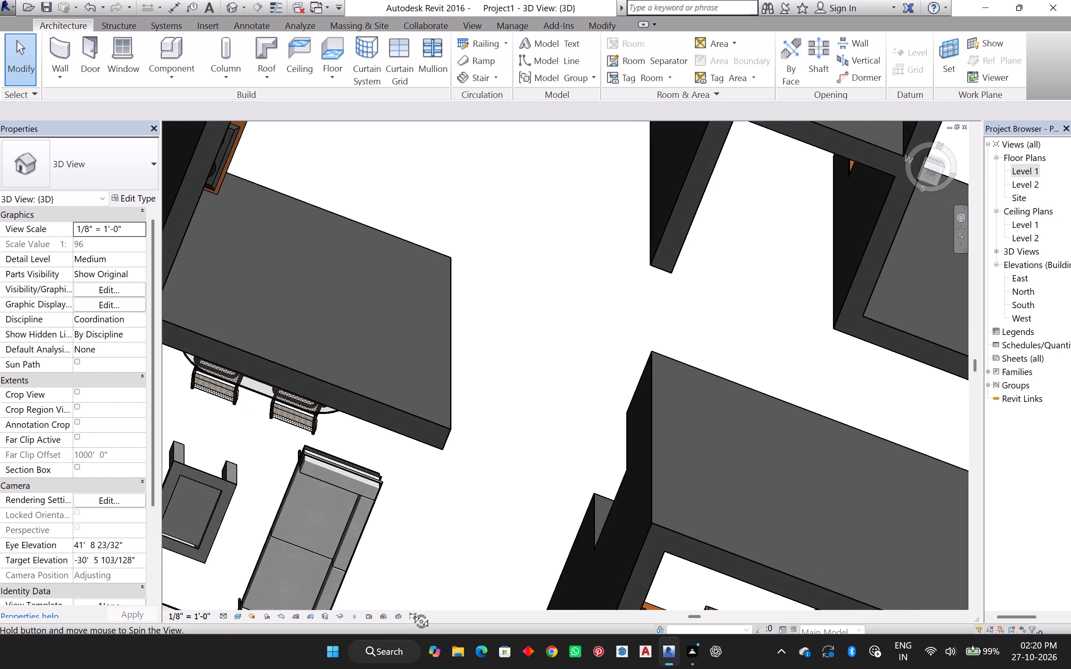
pyautogui.keyDown('shift'); pyautogui.moveTo(412, 612); pyautogui.dragTo(321, 668, button='middle'); pyautogui.keyUp('shift')
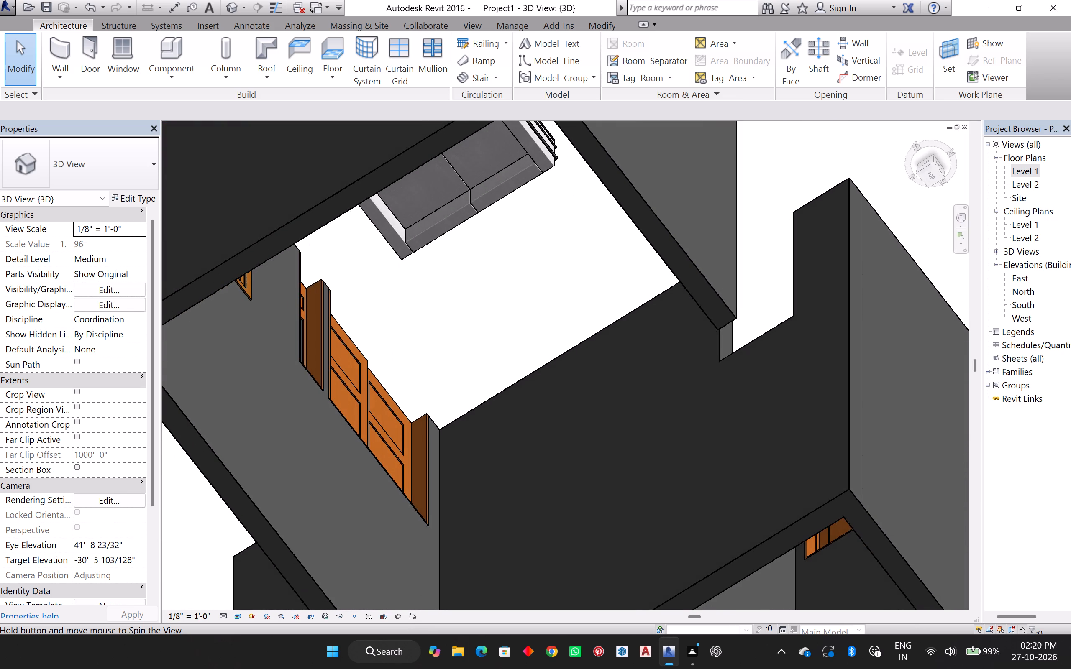
pyautogui.keyDown('shift'); pyautogui.moveTo(321, 668); pyautogui.dragTo(323, 668, button='middle'); pyautogui.keyUp('shift')
# Review the complete house model and its outer walls and windows from an elevated corner angle.
pyautogui.scroll(-6, 365, 636)
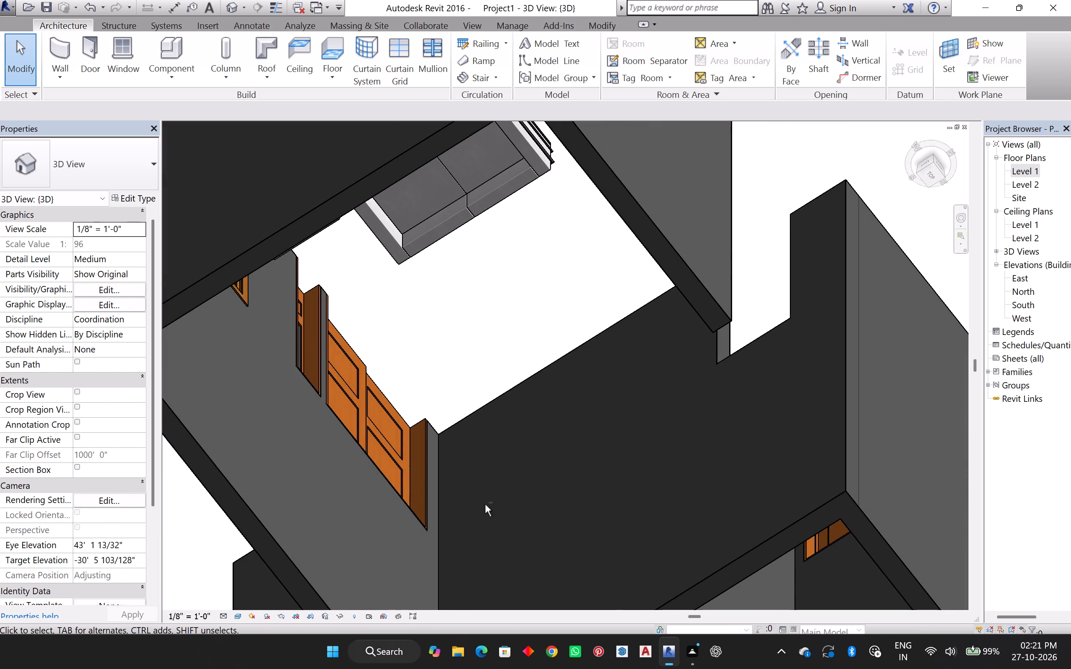
pyautogui.keyDown('shift'); pyautogui.moveTo(485, 503); pyautogui.dragTo(464, 268, button='middle'); pyautogui.keyUp('shift')
pyautogui.keyDown('shift'); pyautogui.middleClick(464, 268); pyautogui.keyUp('shift')
pyautogui.scroll(-4, 577, 364)
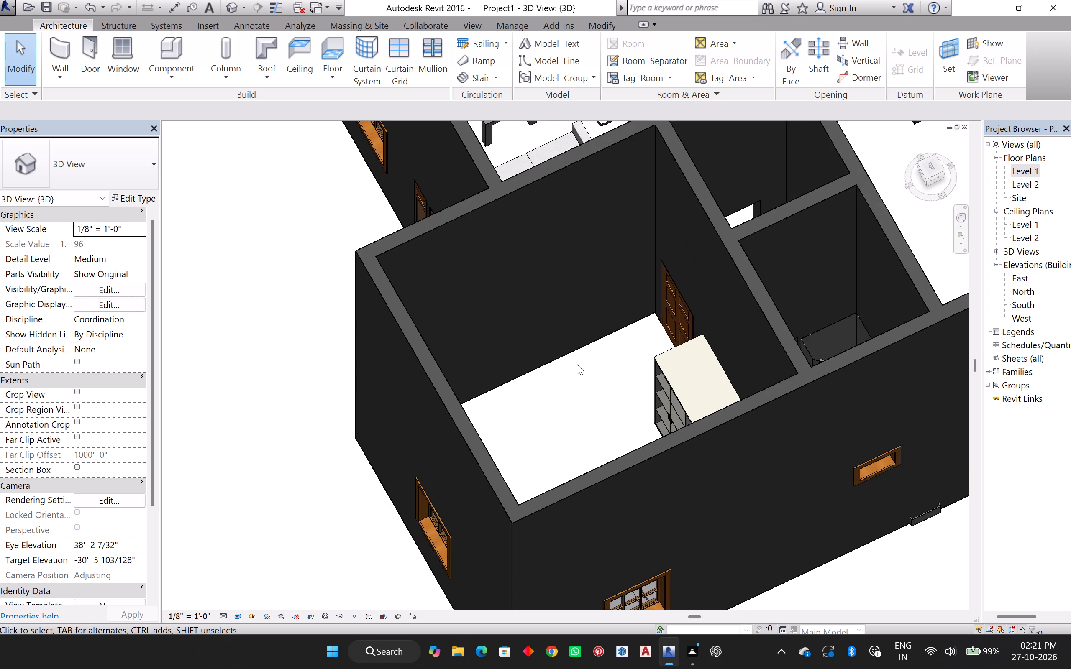
pyautogui.scroll(-10, 574, 376)
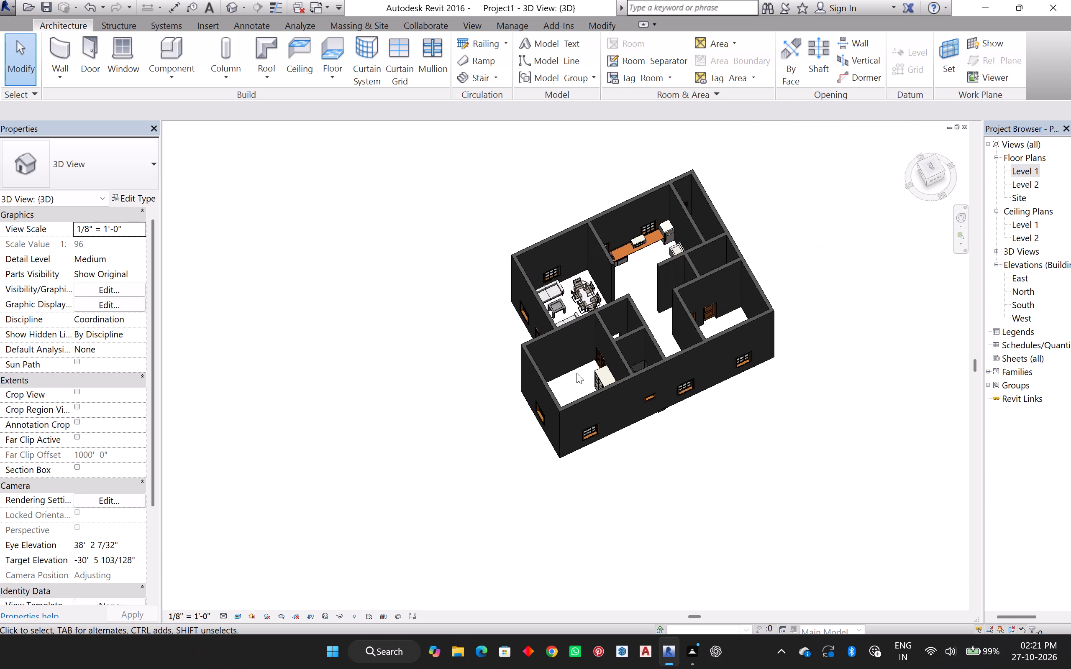
pyautogui.scroll(-10, 576, 373)
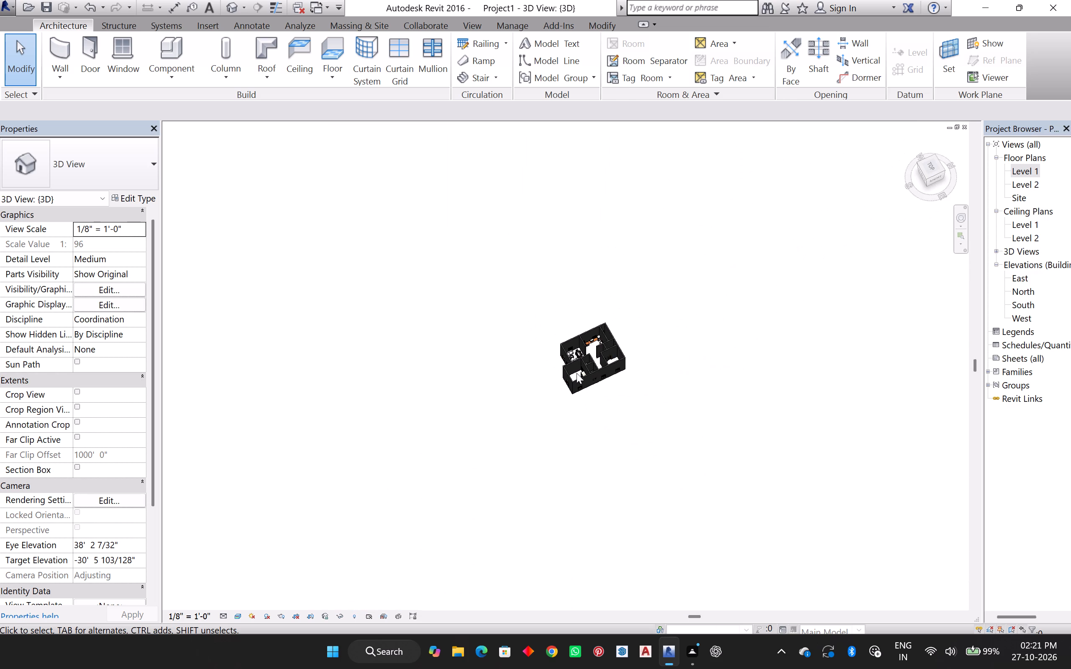
pyautogui.scroll(-4, 576, 373)
pyautogui.scroll(12, 582, 375)
pyautogui.scroll(-2, 594, 359)
pyautogui.scroll(8, 595, 358)
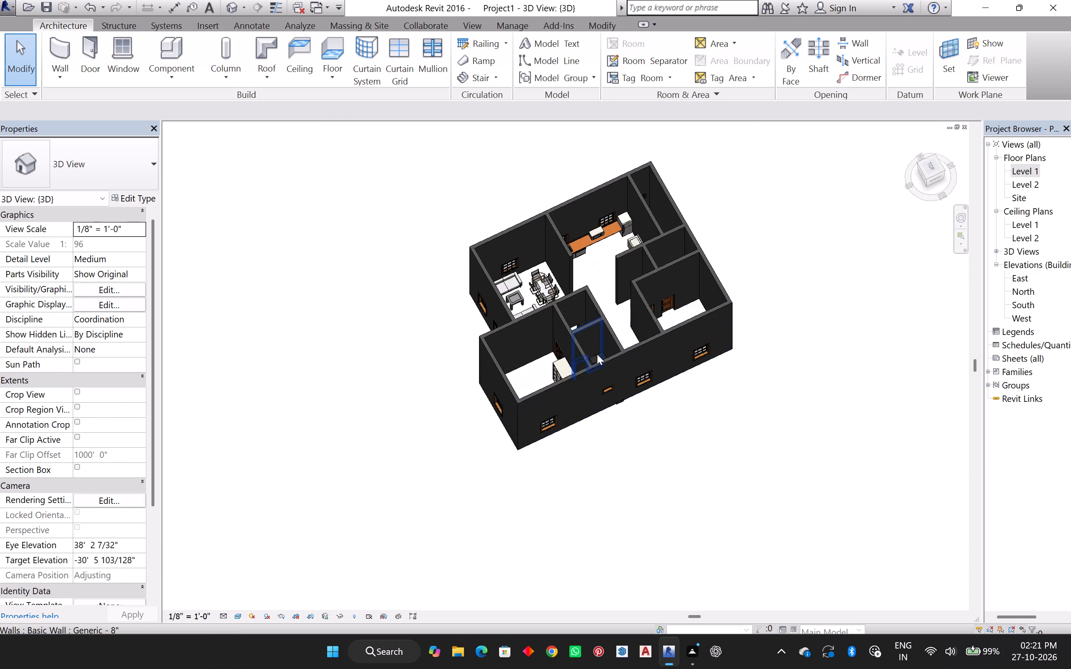
pyautogui.scroll(1, 597, 354)
pyautogui.keyDown('shift'); pyautogui.moveTo(507, 445); pyautogui.dragTo(523, 412, button='middle'); pyautogui.keyUp('shift')
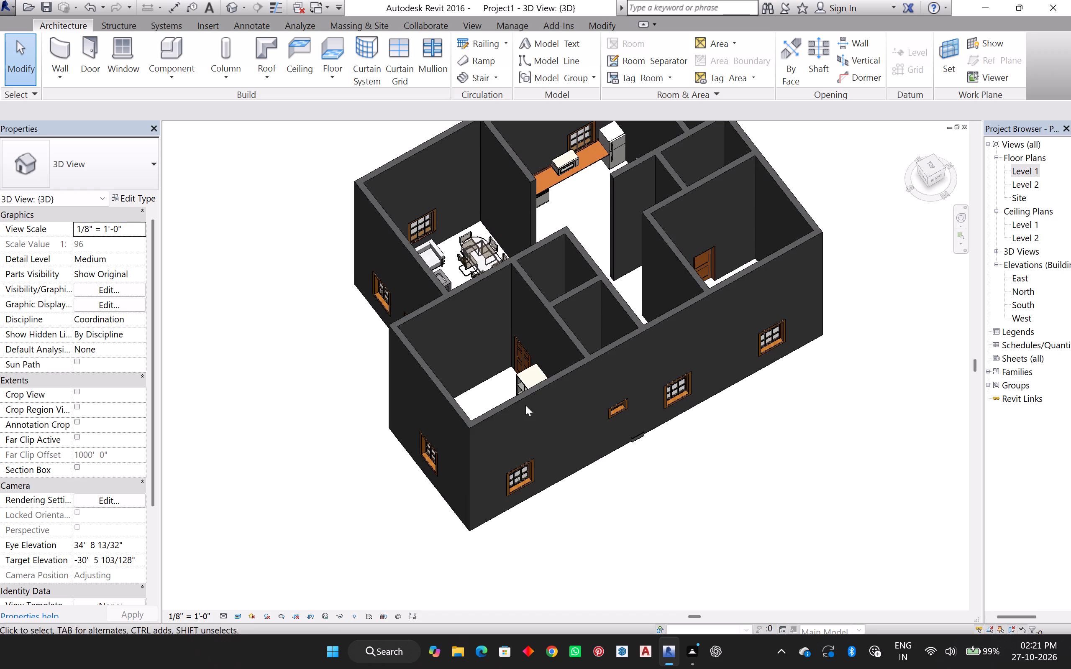
pyautogui.moveTo(525, 405); pyautogui.dragTo(576, 471, button='middle')
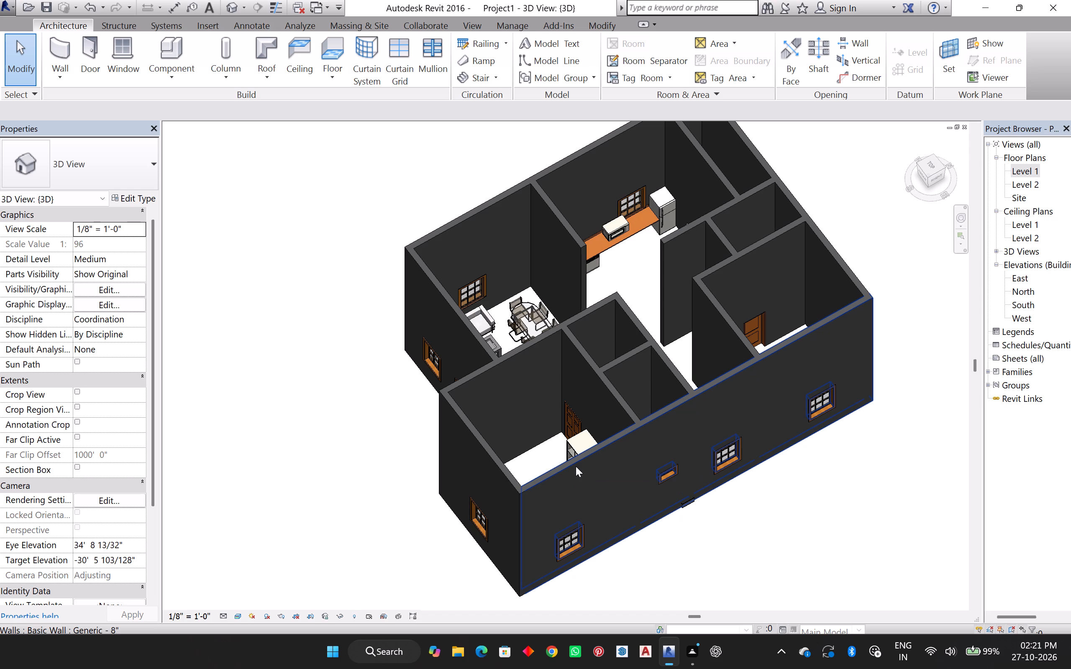
# Browse the Domestic folder of the Specialty Equipment family library for further components.
pyautogui.click(176, 54)
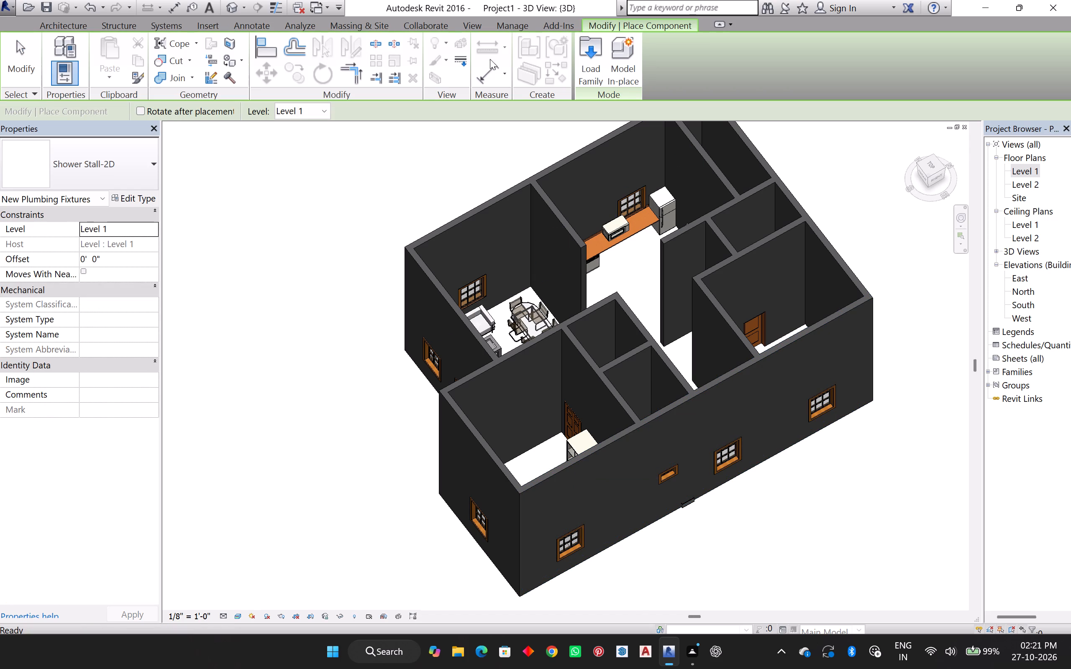
pyautogui.click(589, 65)
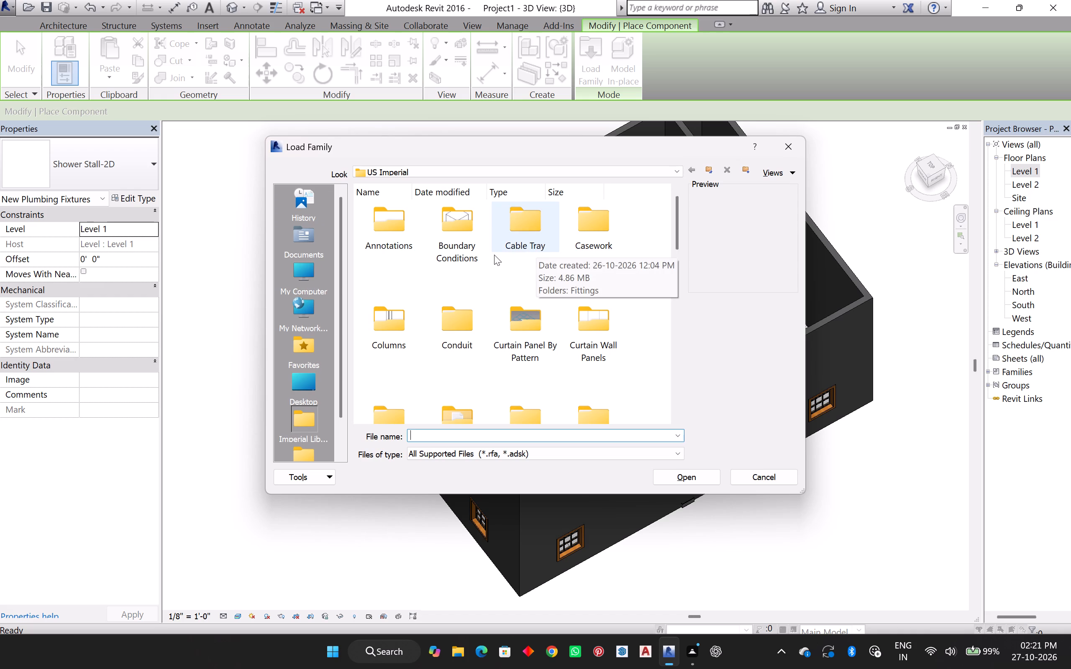
pyautogui.scroll(-5, 495, 283)
pyautogui.doubleClick(535, 327)
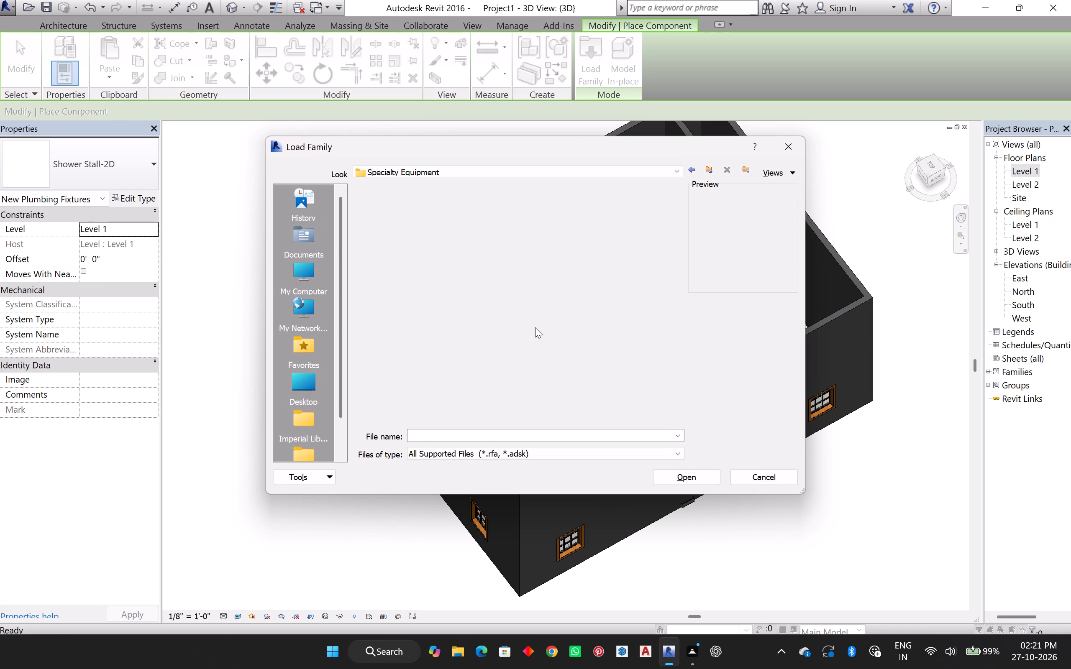
pyautogui.doubleClick(458, 232)
pyautogui.scroll(-4, 478, 297)
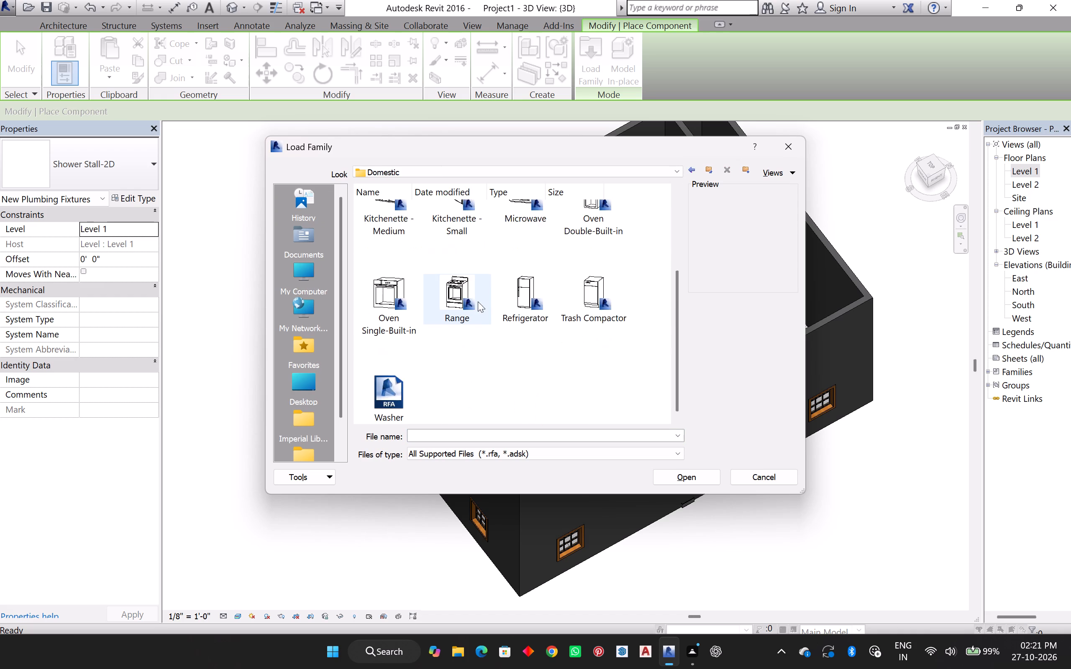
pyautogui.scroll(4, 482, 278)
pyautogui.click(694, 168)
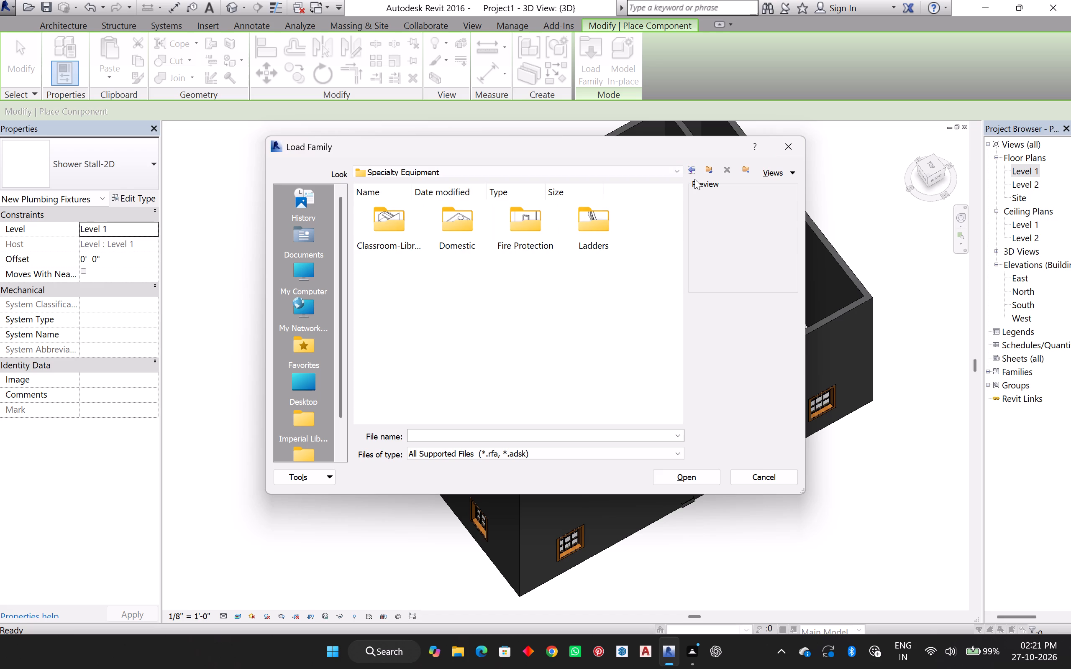
pyautogui.click(692, 171)
# Load the TV - Flat Screen family from the Furniture folder of the US Imperial library and leave component placement.
pyautogui.scroll(1, 518, 238)
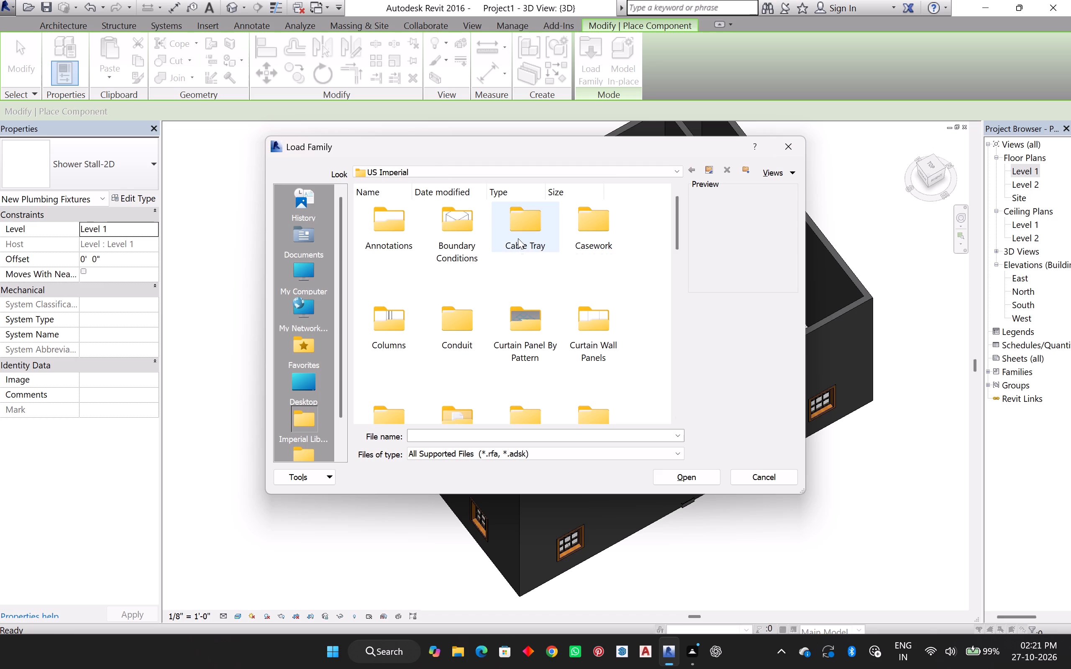
pyautogui.scroll(2, 518, 238)
pyautogui.scroll(-3, 535, 277)
pyautogui.doubleClick(538, 243)
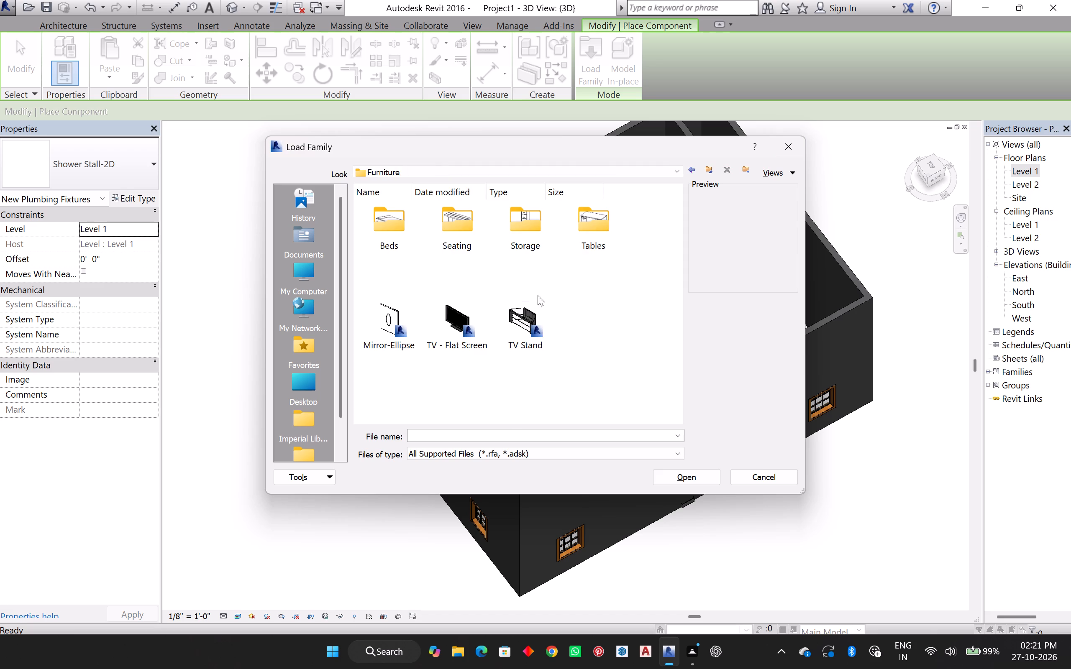
pyautogui.doubleClick(474, 317)
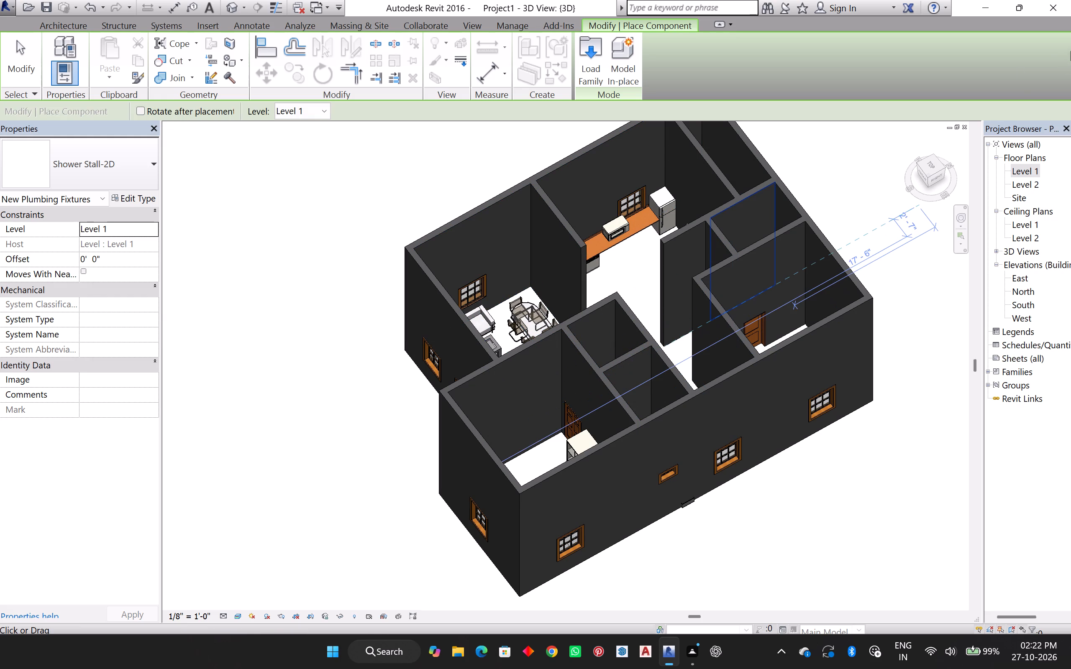
pyautogui.click(1020, 166)
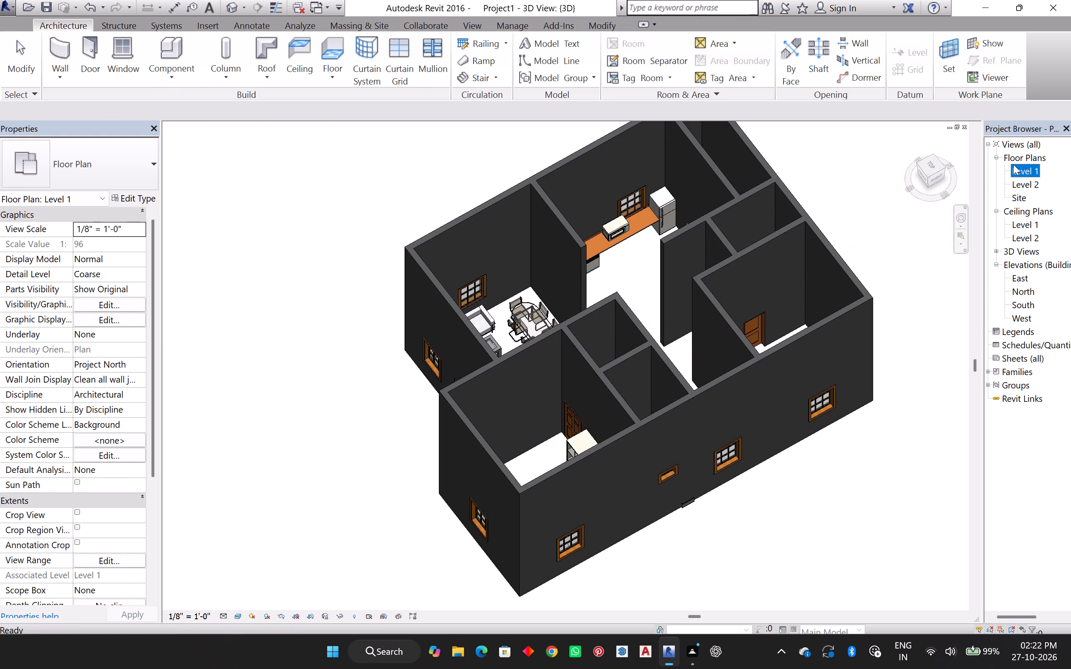
pyautogui.press('Escape')
pyautogui.press('Escape')
# Set the unconnected height of the long exterior side wall with three large windows and one small window to 10'.
pyautogui.keyDown('shift'); pyautogui.moveTo(634, 497); pyautogui.dragTo(648, 379, button='middle'); pyautogui.keyUp('shift')
pyautogui.keyDown('shift'); pyautogui.moveTo(624, 464); pyautogui.dragTo(757, 264, button='middle'); pyautogui.keyUp('shift')
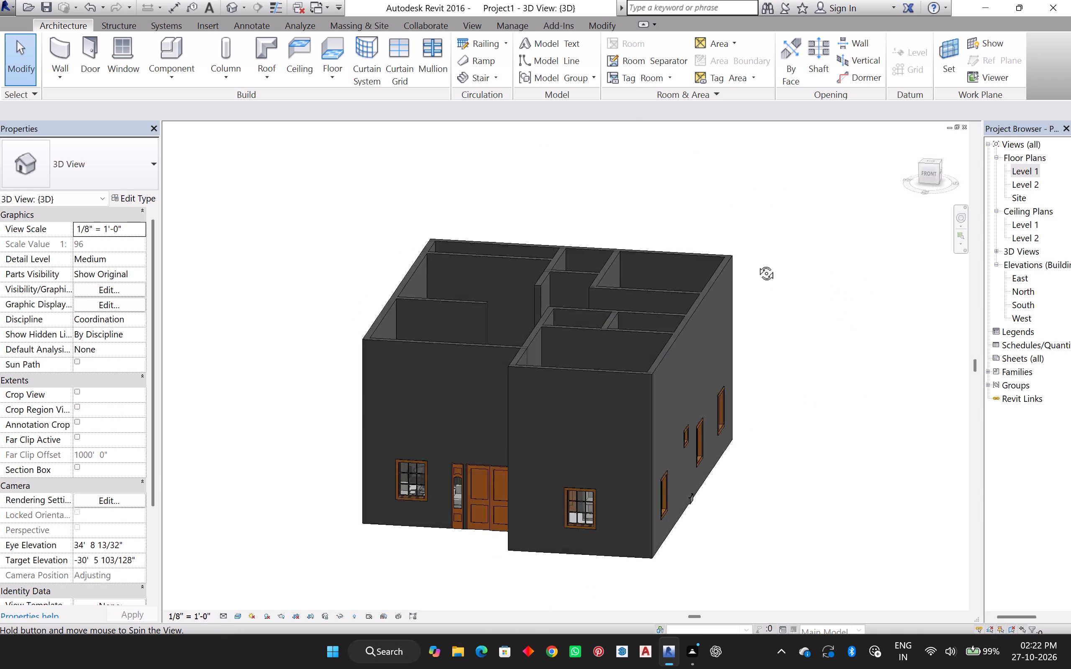
pyautogui.keyDown('shift'); pyautogui.moveTo(757, 264); pyautogui.dragTo(910, 217, button='middle'); pyautogui.keyUp('shift')
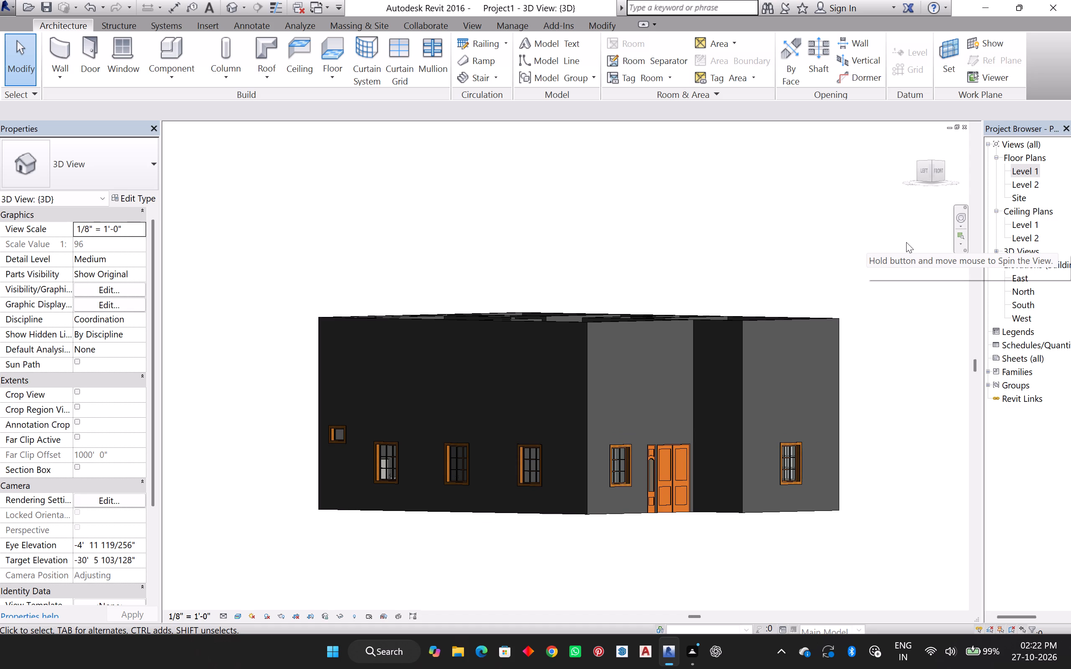
pyautogui.click(591, 334)
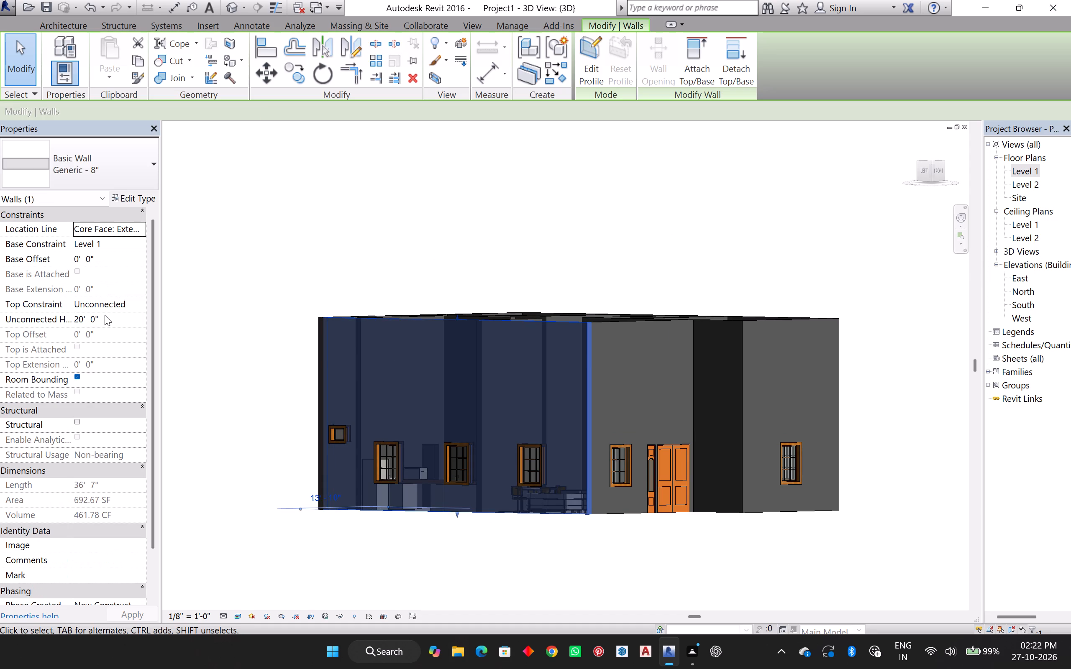
pyautogui.click(105, 315)
pyautogui.moveTo(105, 317); pyautogui.dragTo(56, 321)
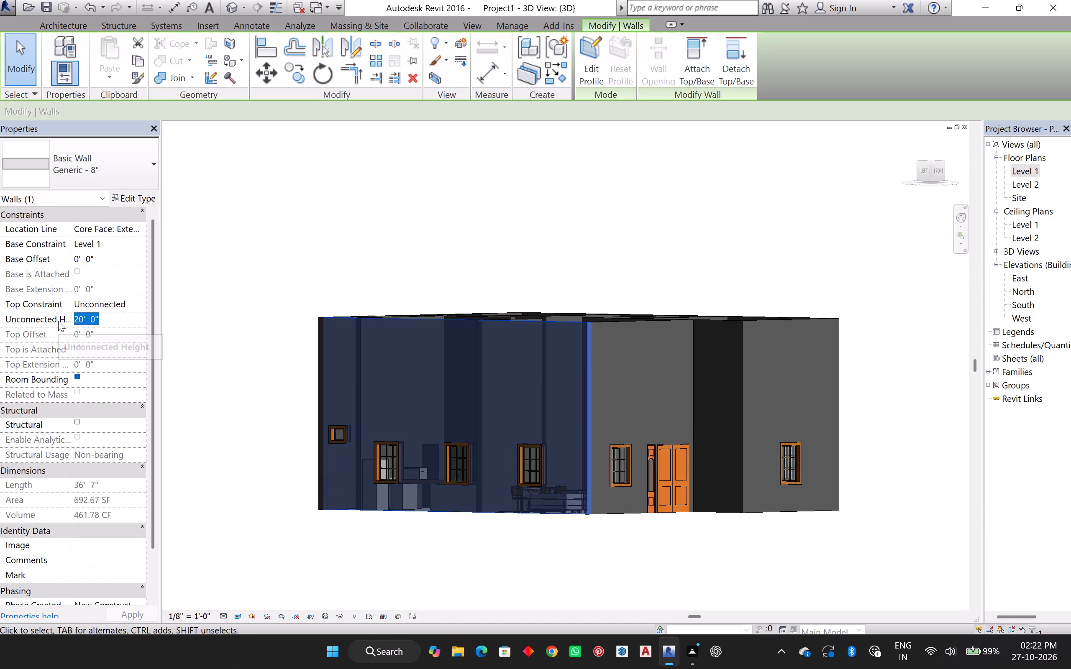
pyautogui.write("10'")
pyautogui.press('Return')
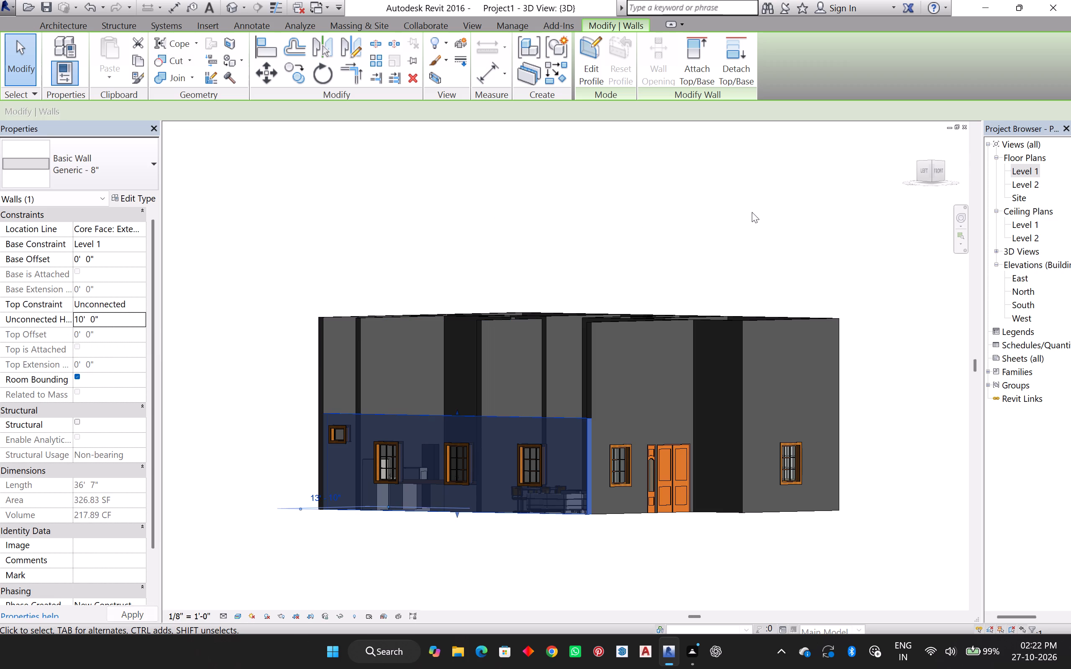
pyautogui.click(752, 212)
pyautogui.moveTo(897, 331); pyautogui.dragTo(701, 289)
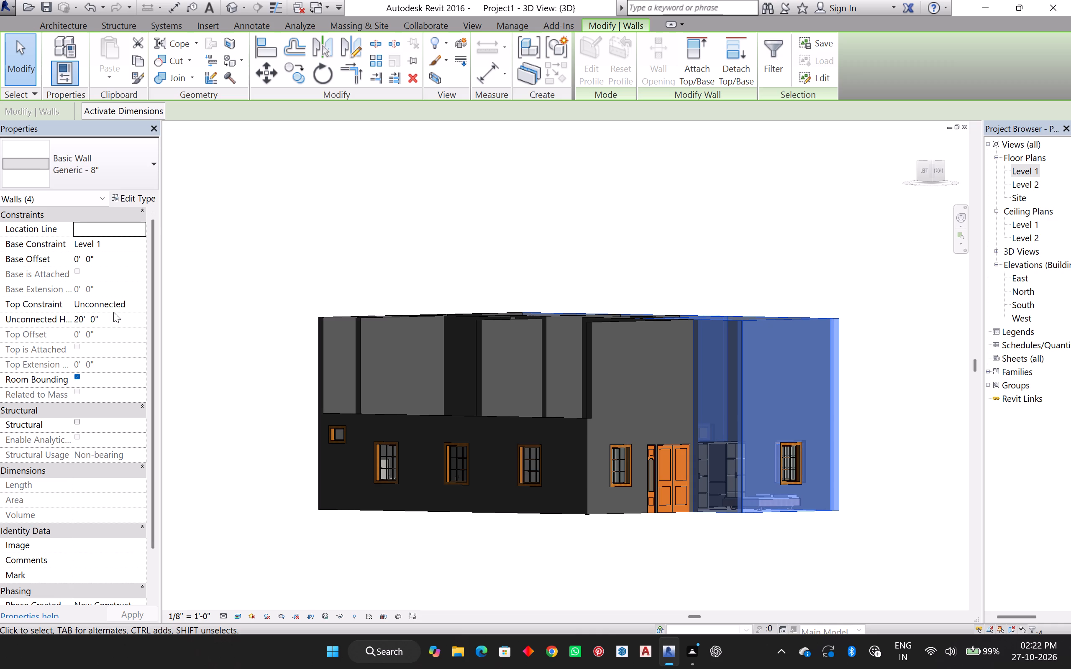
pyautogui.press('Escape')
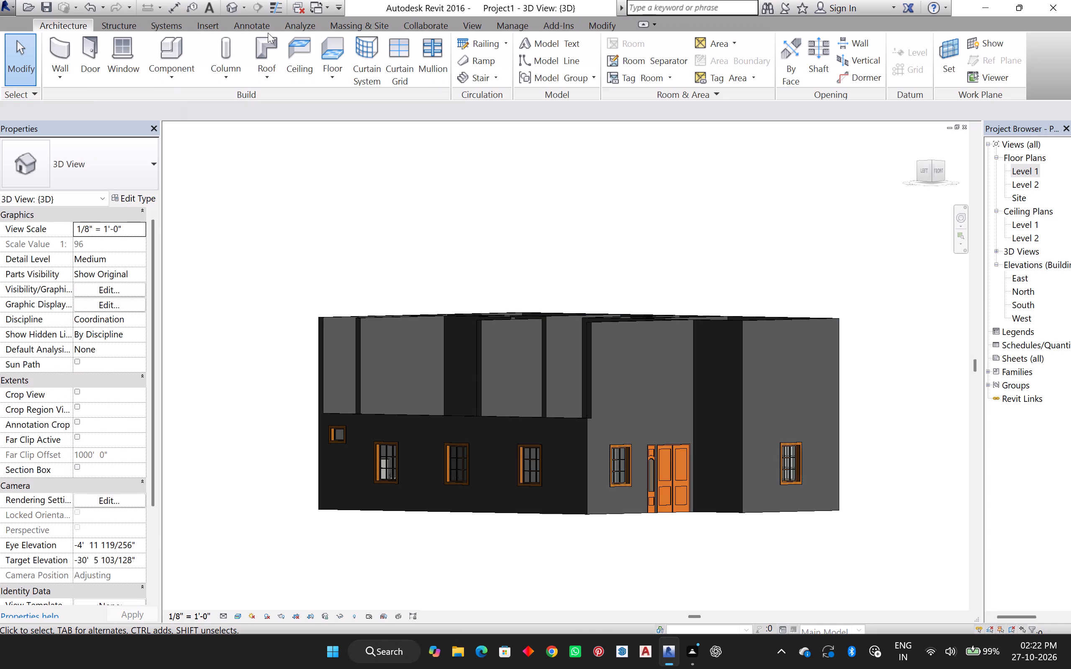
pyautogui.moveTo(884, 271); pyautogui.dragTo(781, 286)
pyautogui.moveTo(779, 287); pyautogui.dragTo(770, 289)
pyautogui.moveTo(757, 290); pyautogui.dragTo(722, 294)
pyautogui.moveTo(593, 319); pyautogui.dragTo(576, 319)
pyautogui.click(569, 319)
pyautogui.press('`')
# Set the unconnected height of all the remaining walls to 10' together and clear the selection.
pyautogui.moveTo(837, 256); pyautogui.dragTo(380, 358)
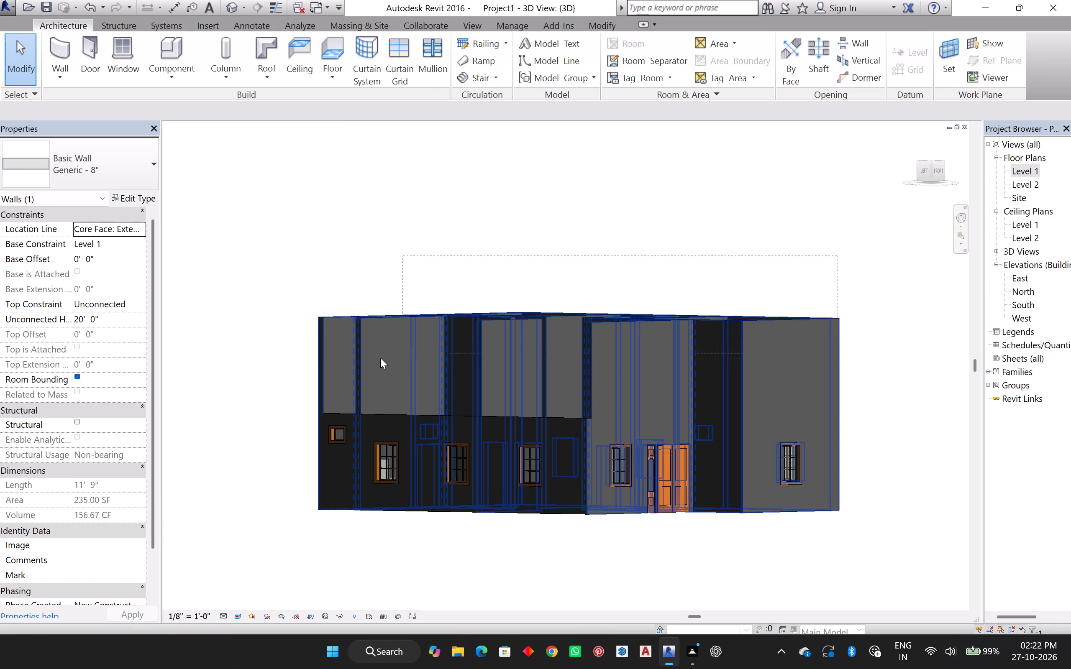
pyautogui.moveTo(380, 358); pyautogui.dragTo(300, 361)
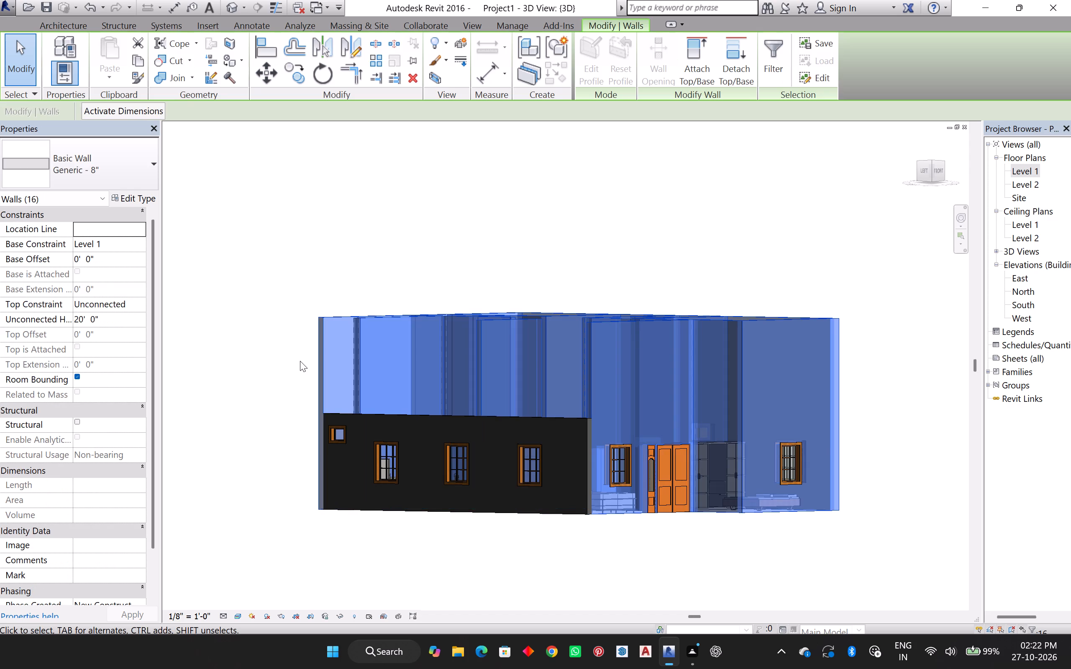
pyautogui.click(102, 318)
pyautogui.press('BackSpace')
pyautogui.press('BackSpace')
pyautogui.press('BackSpace')
pyautogui.press('BackSpace')
pyautogui.press('BackSpace')
pyautogui.press('BackSpace')
pyautogui.press('BackSpace')
pyautogui.press('BackSpace')
pyautogui.write('10')
pyautogui.press("'")
pyautogui.press('Return')
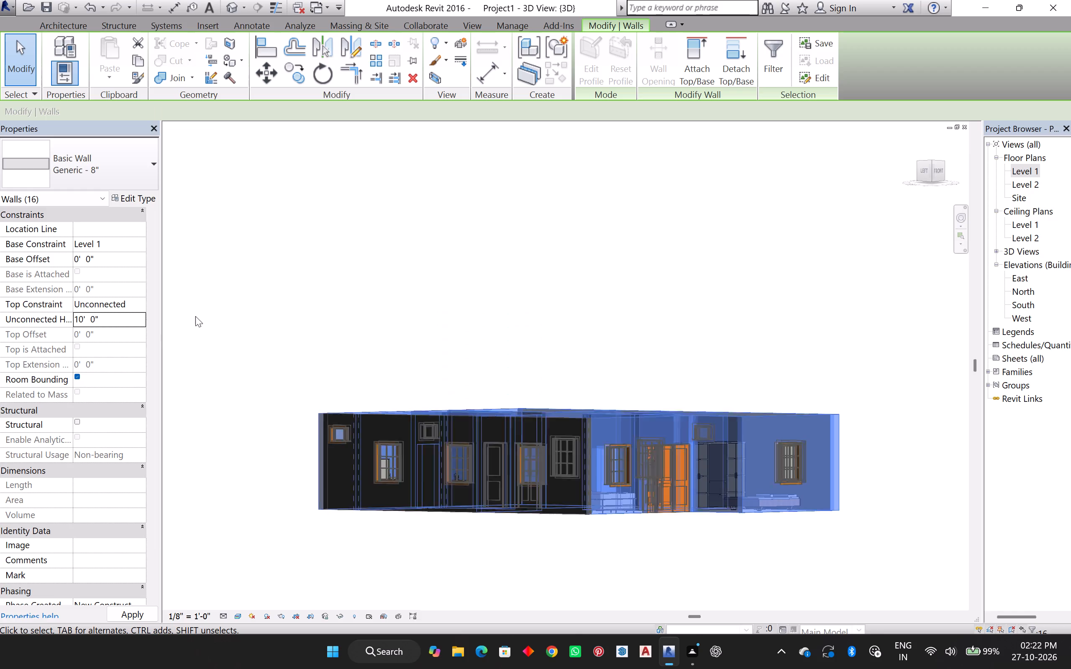
pyautogui.moveTo(420, 323); pyautogui.dragTo(408, 308, button='middle')
pyautogui.keyDown('shift'); pyautogui.moveTo(413, 318); pyautogui.dragTo(385, 442, button='middle'); pyautogui.keyUp('shift')
pyautogui.press('`')
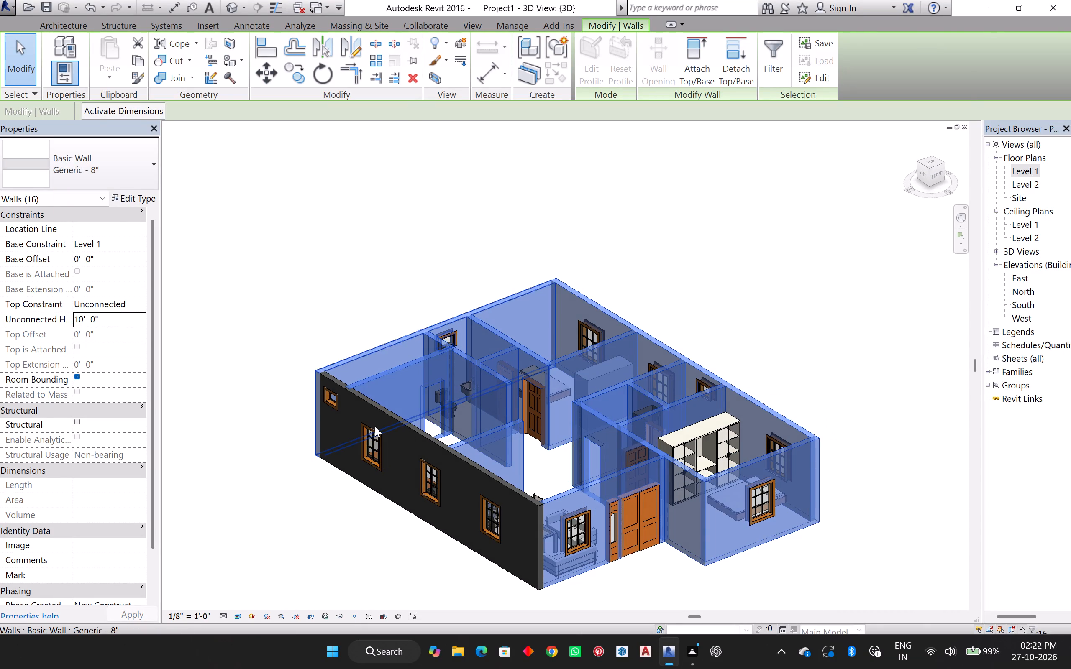
pyautogui.press('Escape')
pyautogui.press('Escape')
# Review the whole house with its lowered walls from above and from all sides in the 3D view.
pyautogui.moveTo(574, 409); pyautogui.dragTo(566, 382, button='middle')
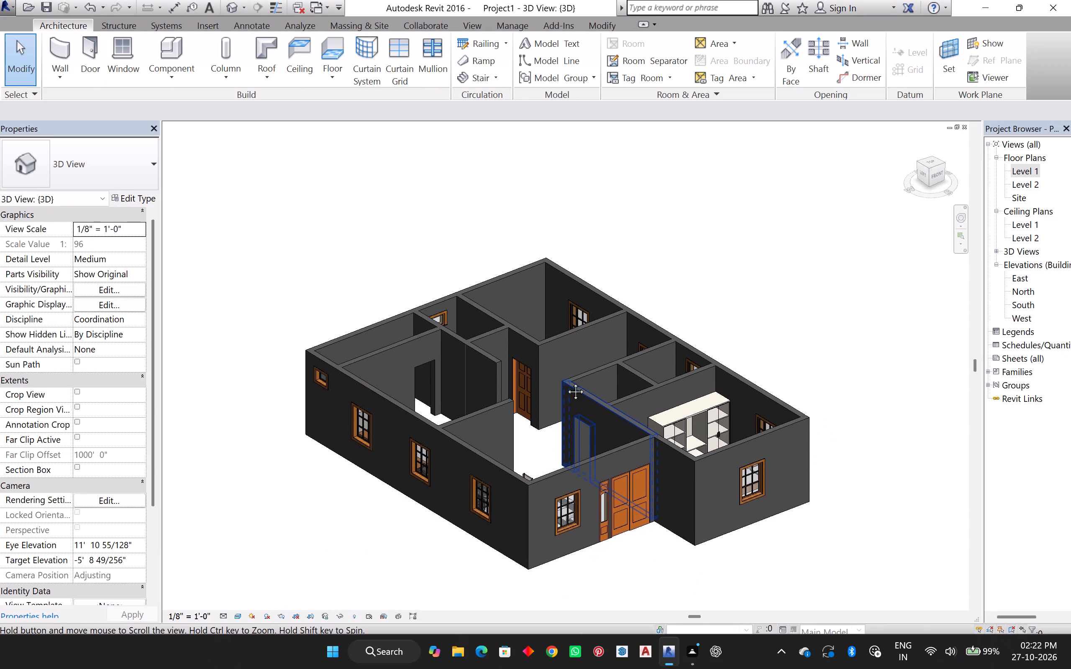
pyautogui.moveTo(566, 382); pyautogui.dragTo(584, 362, button='middle')
pyautogui.keyDown('shift'); pyautogui.moveTo(593, 360); pyautogui.dragTo(582, 561, button='middle'); pyautogui.keyUp('shift')
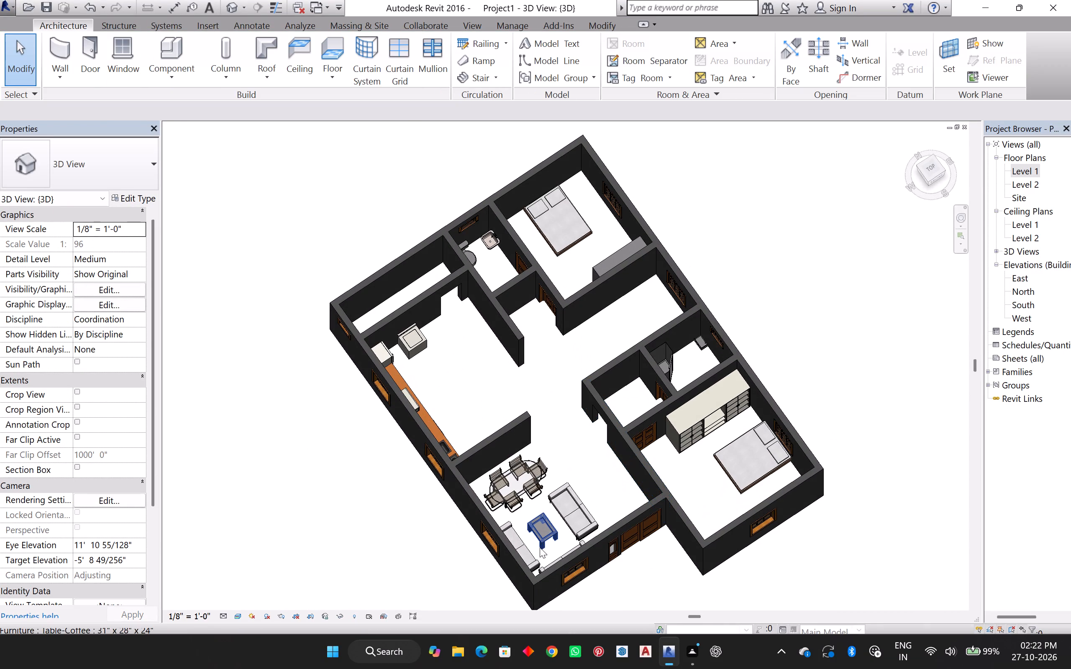
pyautogui.keyDown('shift'); pyautogui.moveTo(573, 534); pyautogui.dragTo(591, 396, button='middle'); pyautogui.keyUp('shift')
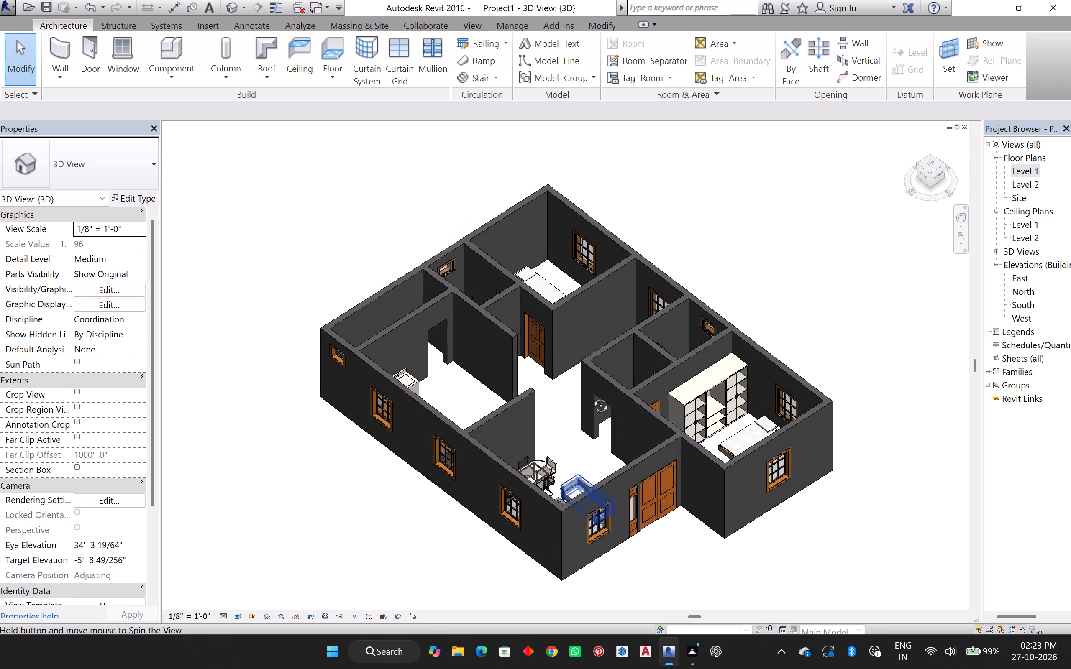
pyautogui.keyDown('shift'); pyautogui.moveTo(591, 396); pyautogui.dragTo(850, 388, button='middle'); pyautogui.keyUp('shift')
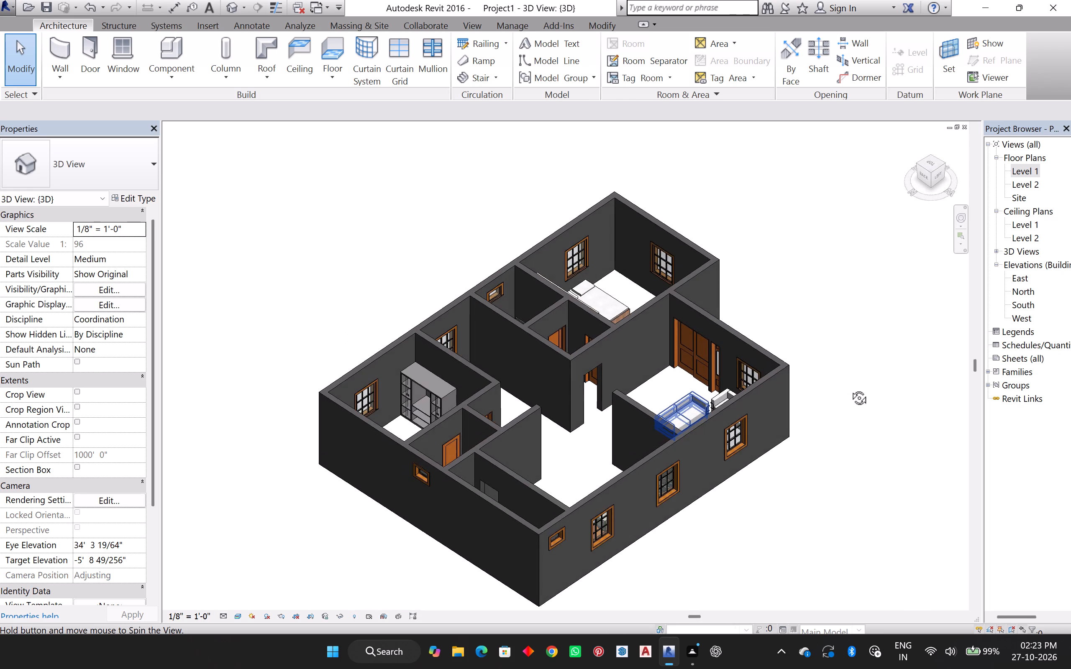
pyautogui.keyDown('shift'); pyautogui.moveTo(850, 388); pyautogui.dragTo(813, 414, button='middle'); pyautogui.keyUp('shift')
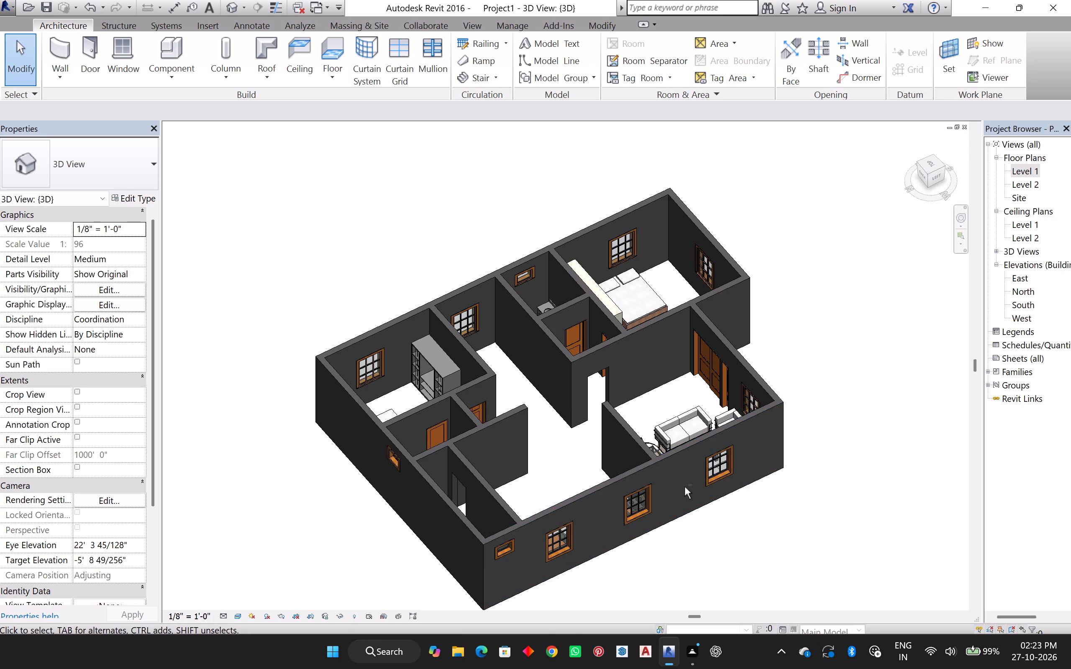
pyautogui.keyDown('shift'); pyautogui.moveTo(652, 487); pyautogui.dragTo(735, 378, button='middle'); pyautogui.keyUp('shift')
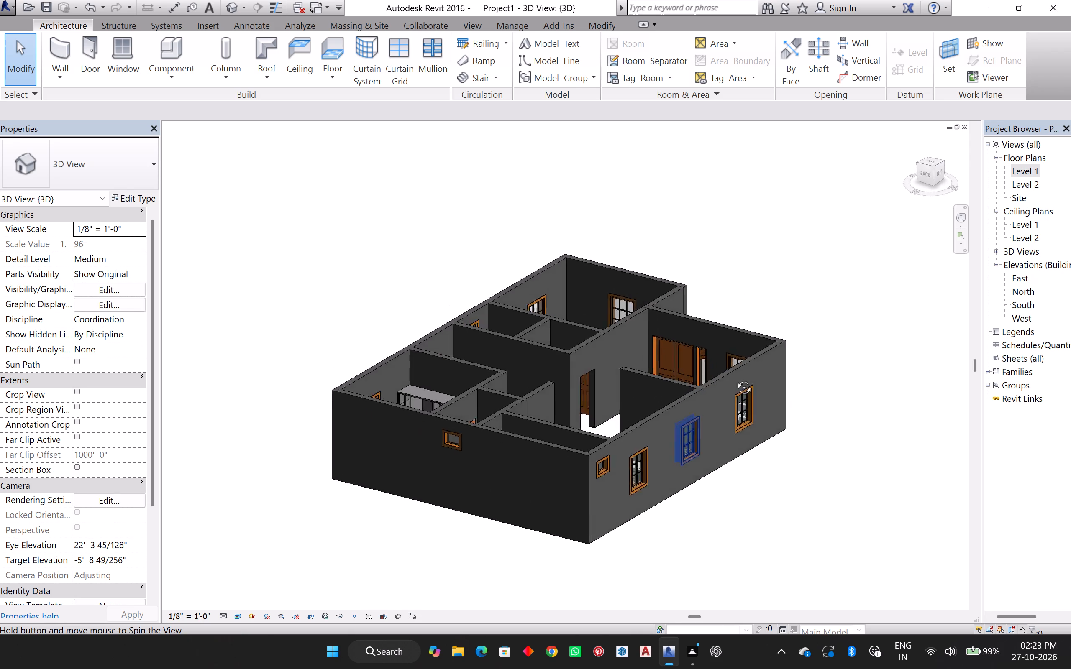
pyautogui.keyDown('shift'); pyautogui.moveTo(735, 378); pyautogui.dragTo(425, 457, button='middle'); pyautogui.keyUp('shift')
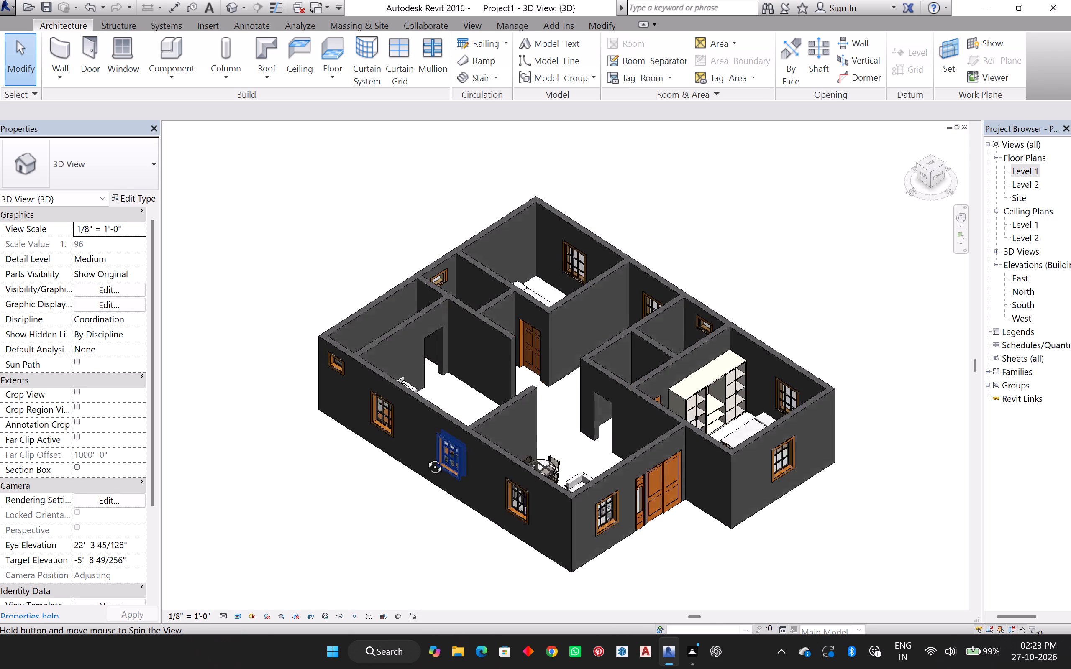
pyautogui.keyDown('shift'); pyautogui.moveTo(425, 457); pyautogui.dragTo(630, 428, button='middle'); pyautogui.keyUp('shift')
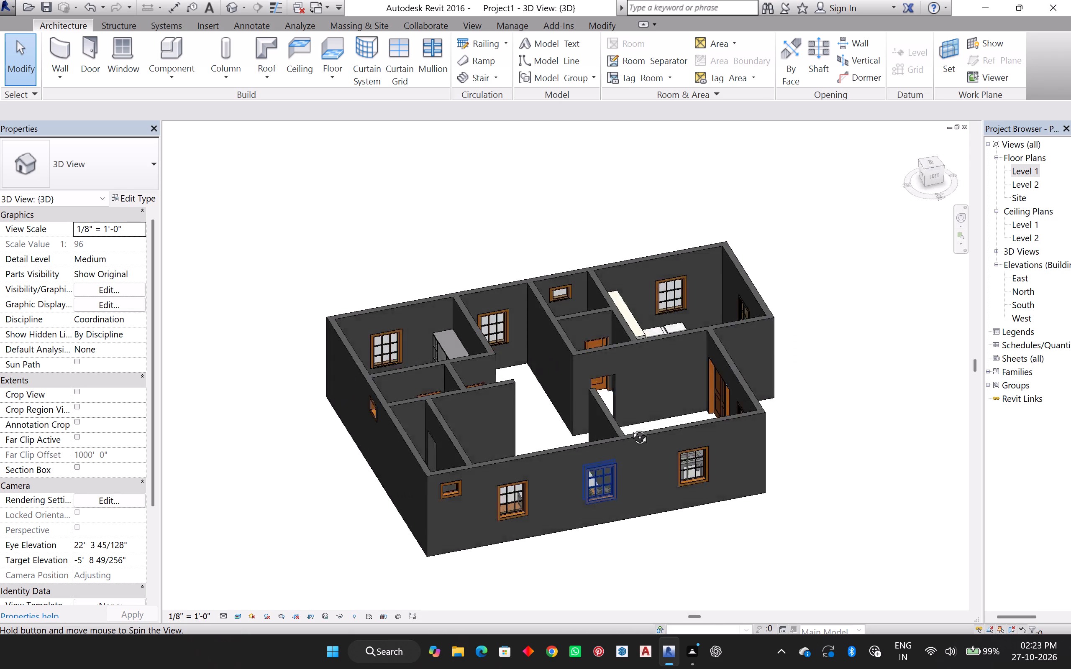
pyautogui.keyDown('shift'); pyautogui.moveTo(630, 428); pyautogui.dragTo(1031, 418, button='middle'); pyautogui.keyUp('shift')
# Examine the kitchen counter, appliances and adjoining rooms up close, and check the overall room layout.
pyautogui.scroll(3, 675, 347)
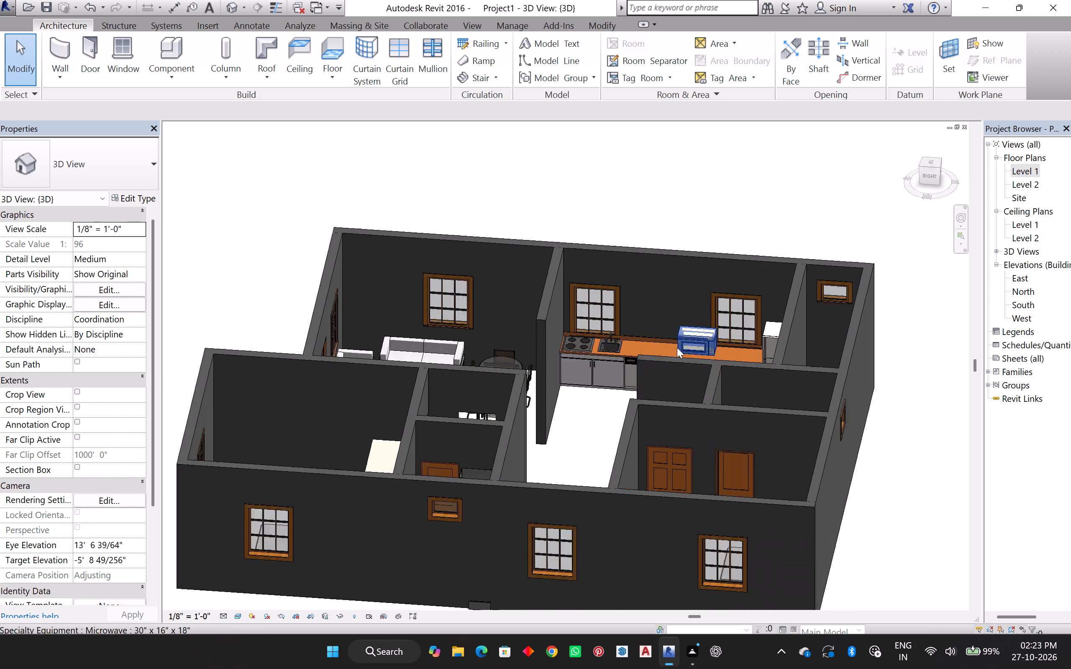
pyautogui.scroll(5, 677, 347)
pyautogui.keyDown('shift'); pyautogui.moveTo(553, 399); pyautogui.dragTo(561, 416, button='middle'); pyautogui.keyUp('shift')
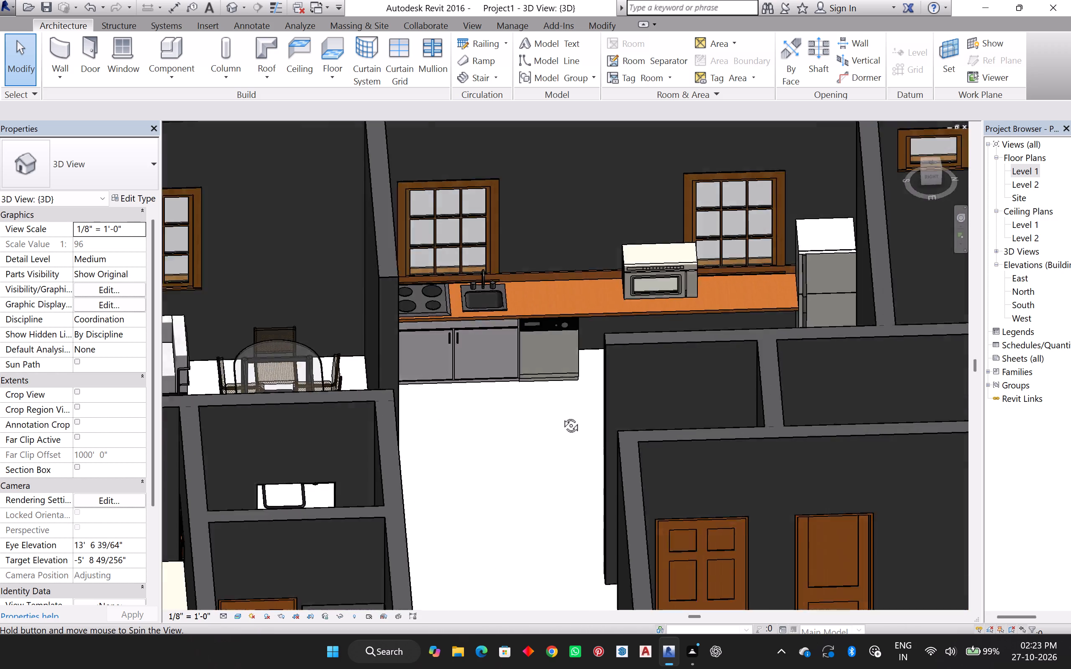
pyautogui.keyDown('shift'); pyautogui.moveTo(561, 416); pyautogui.dragTo(349, 527, button='middle'); pyautogui.keyUp('shift')
pyautogui.keyDown('shift'); pyautogui.scroll(-1, 349, 531); pyautogui.keyUp('shift')
pyautogui.scroll(-10, 349, 518)
pyautogui.keyDown('shift'); pyautogui.moveTo(388, 539); pyautogui.dragTo(577, 389, button='middle'); pyautogui.keyUp('shift')
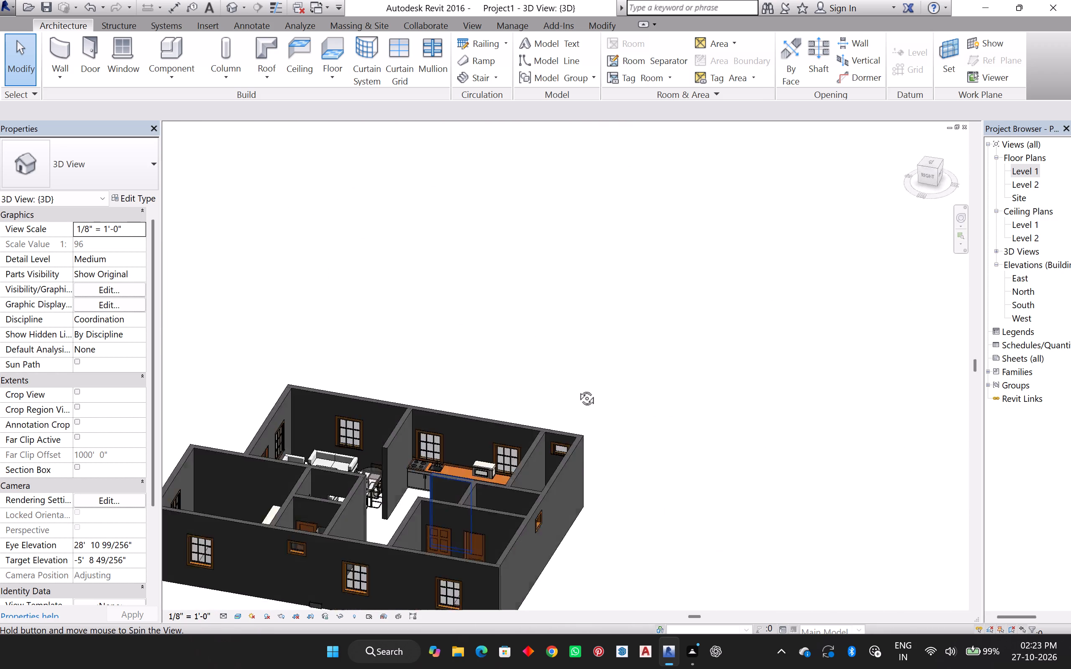
pyautogui.keyDown('shift'); pyautogui.moveTo(577, 389); pyautogui.dragTo(804, 454, button='middle'); pyautogui.keyUp('shift')
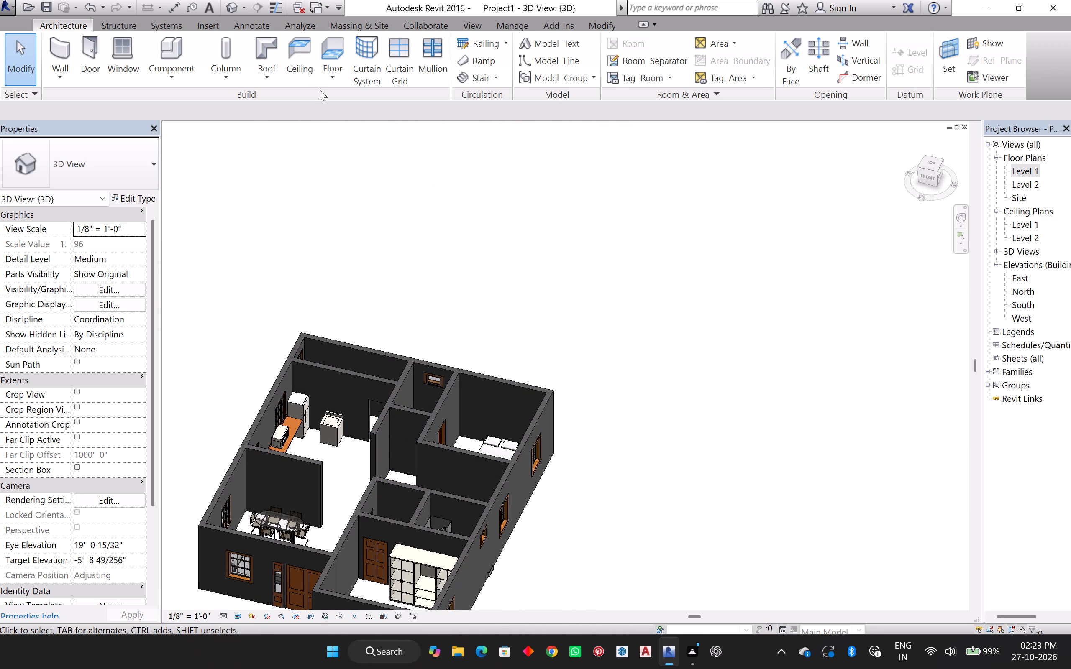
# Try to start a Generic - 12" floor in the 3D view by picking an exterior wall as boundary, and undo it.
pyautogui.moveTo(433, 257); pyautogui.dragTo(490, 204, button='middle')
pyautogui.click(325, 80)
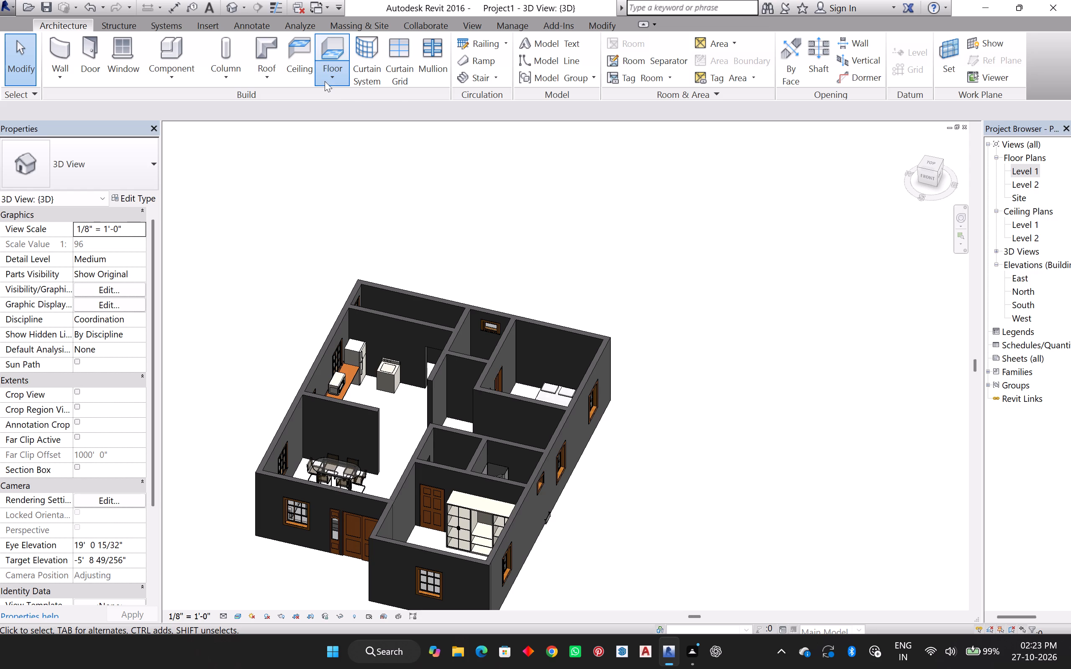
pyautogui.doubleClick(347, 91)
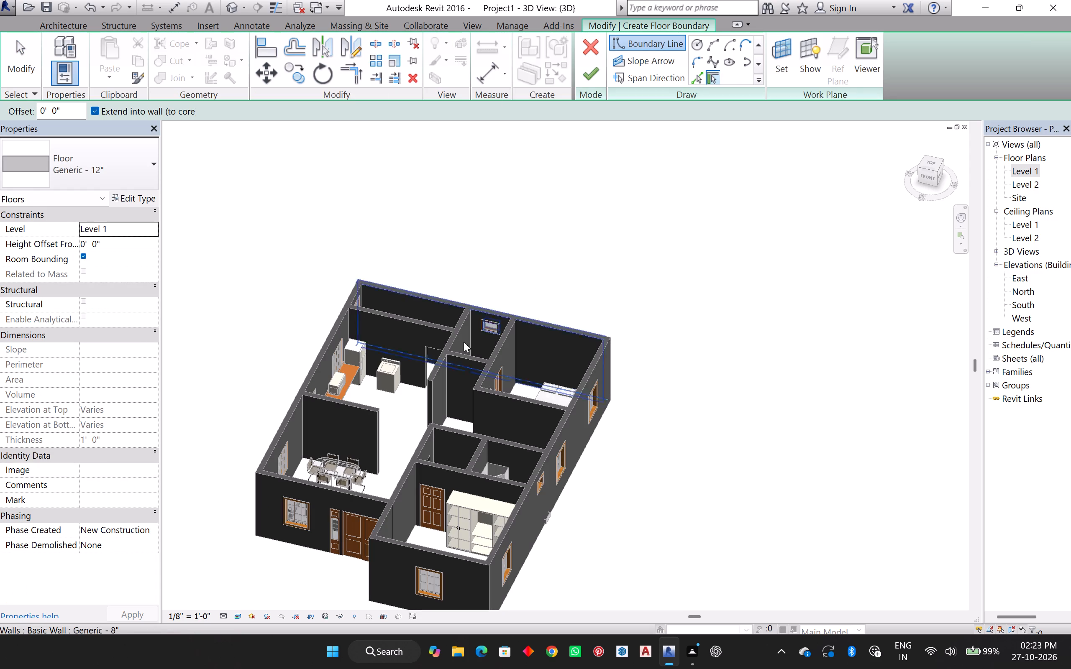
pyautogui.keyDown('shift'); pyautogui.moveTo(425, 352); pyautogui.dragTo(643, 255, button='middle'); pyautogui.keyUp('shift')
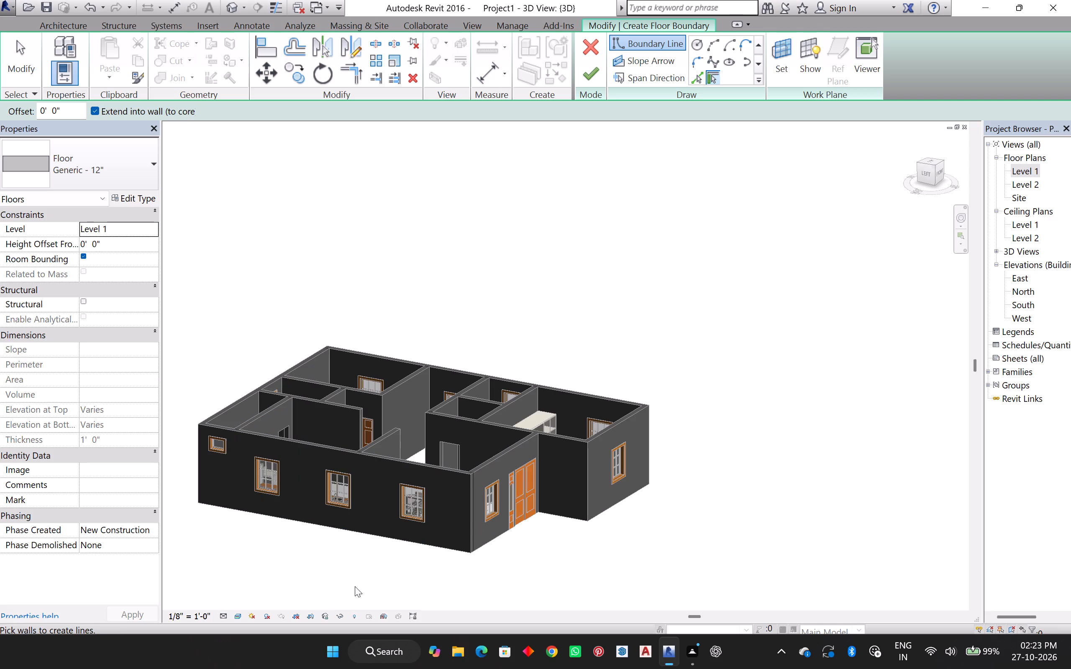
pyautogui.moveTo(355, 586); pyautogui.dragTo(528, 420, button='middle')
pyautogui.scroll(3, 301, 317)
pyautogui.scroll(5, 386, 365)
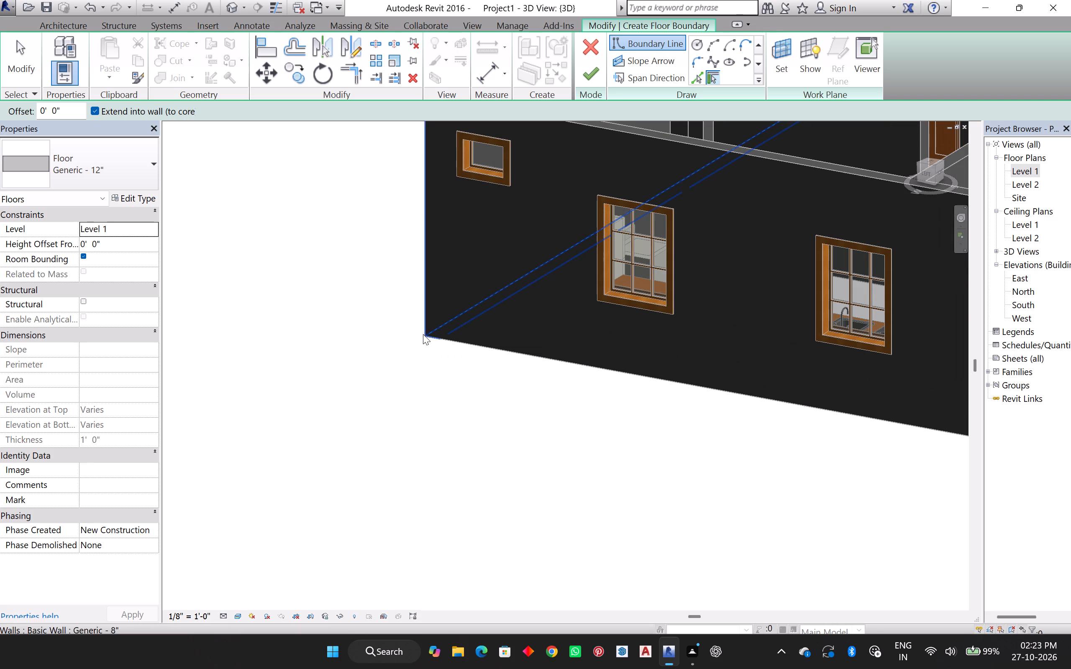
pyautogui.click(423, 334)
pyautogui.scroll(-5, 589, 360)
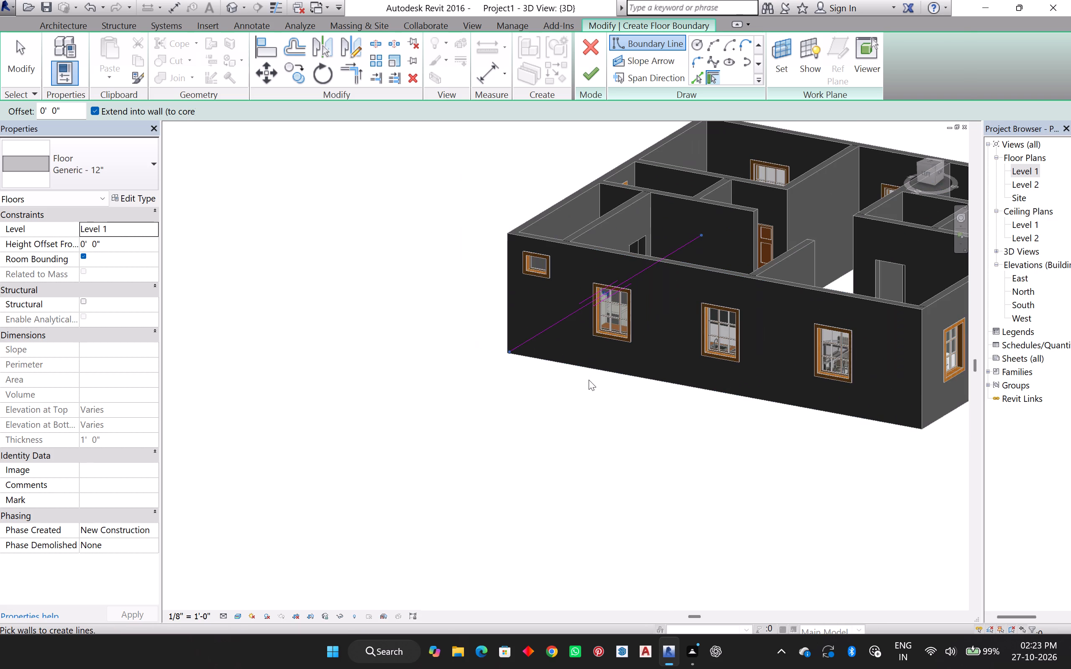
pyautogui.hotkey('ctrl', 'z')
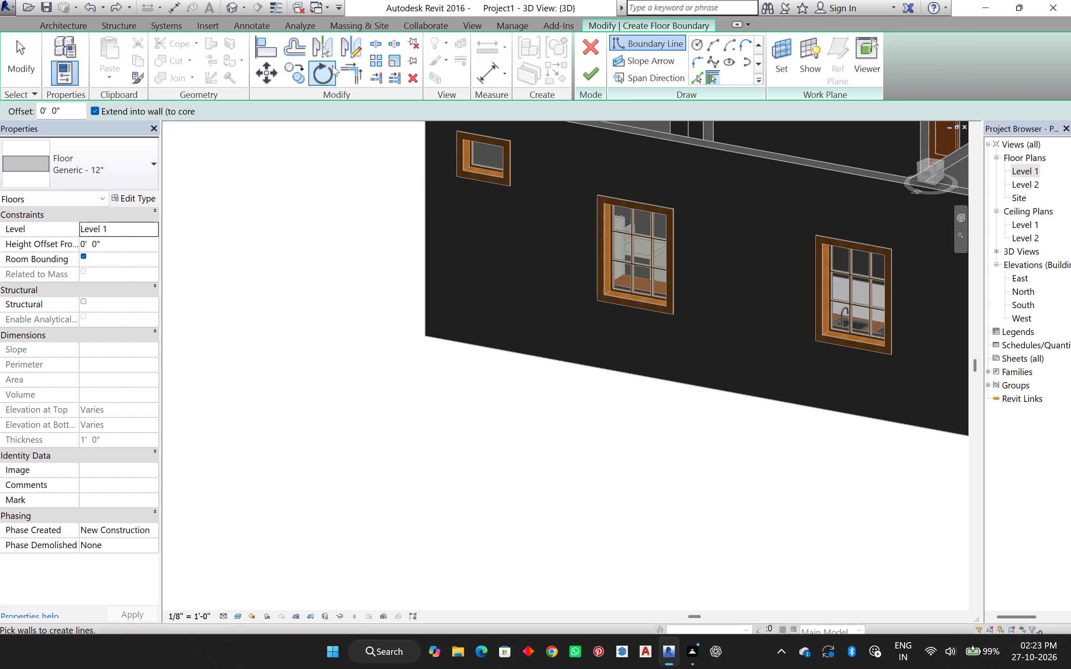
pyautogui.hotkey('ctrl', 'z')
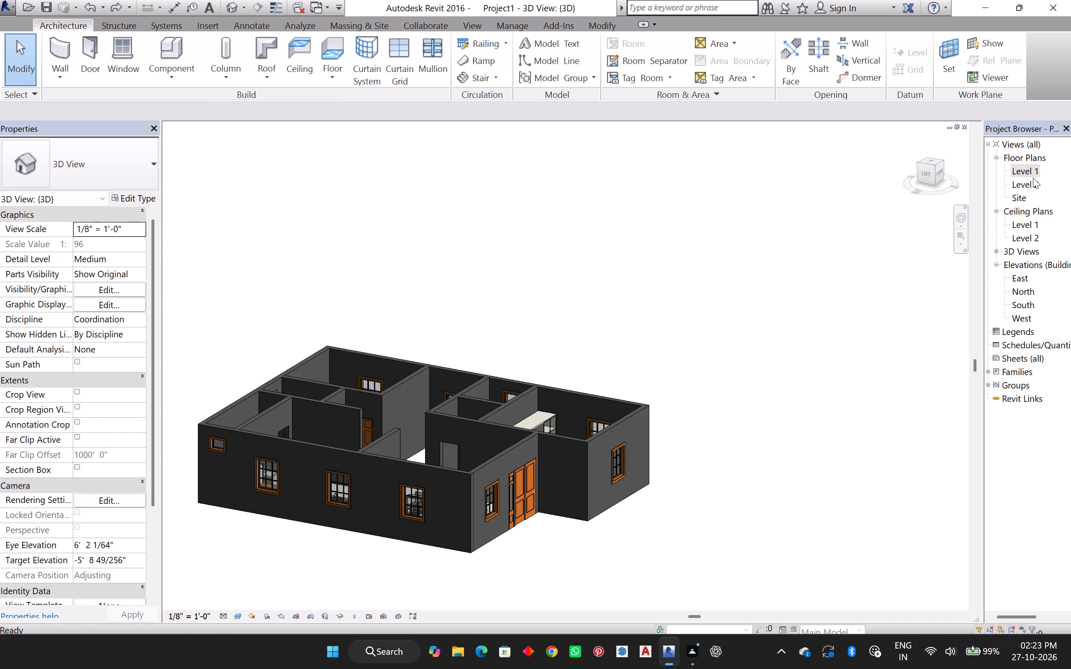
# Open the Level 1 floor plan and bring the house layout into view.
pyautogui.tripleClick(1030, 173)
pyautogui.scroll(-4, 603, 250)
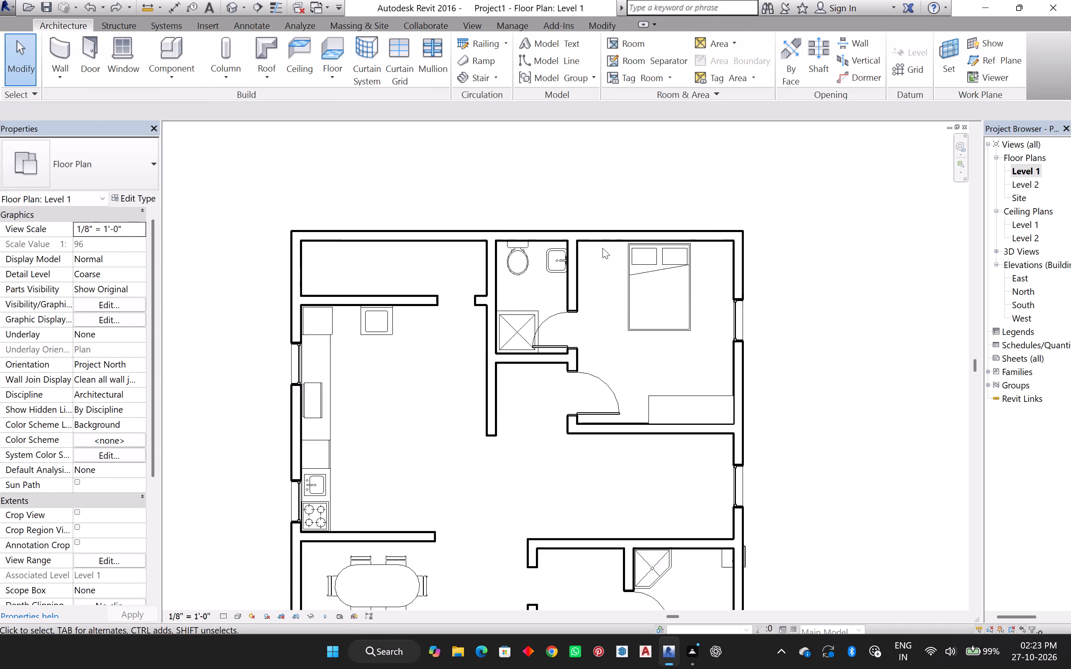
pyautogui.scroll(-1, 602, 248)
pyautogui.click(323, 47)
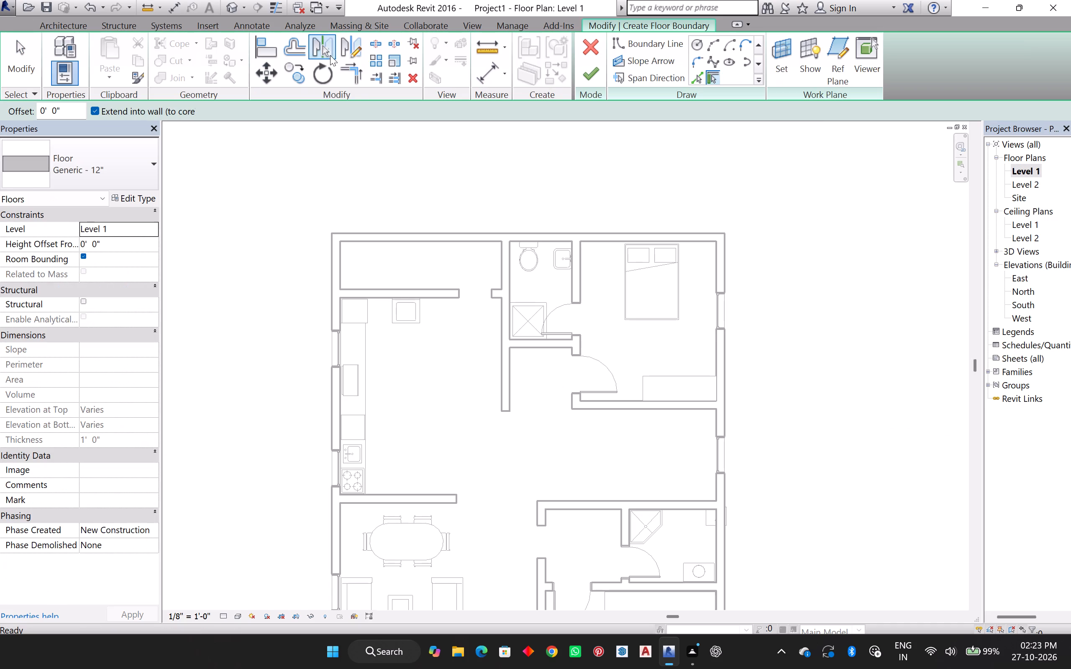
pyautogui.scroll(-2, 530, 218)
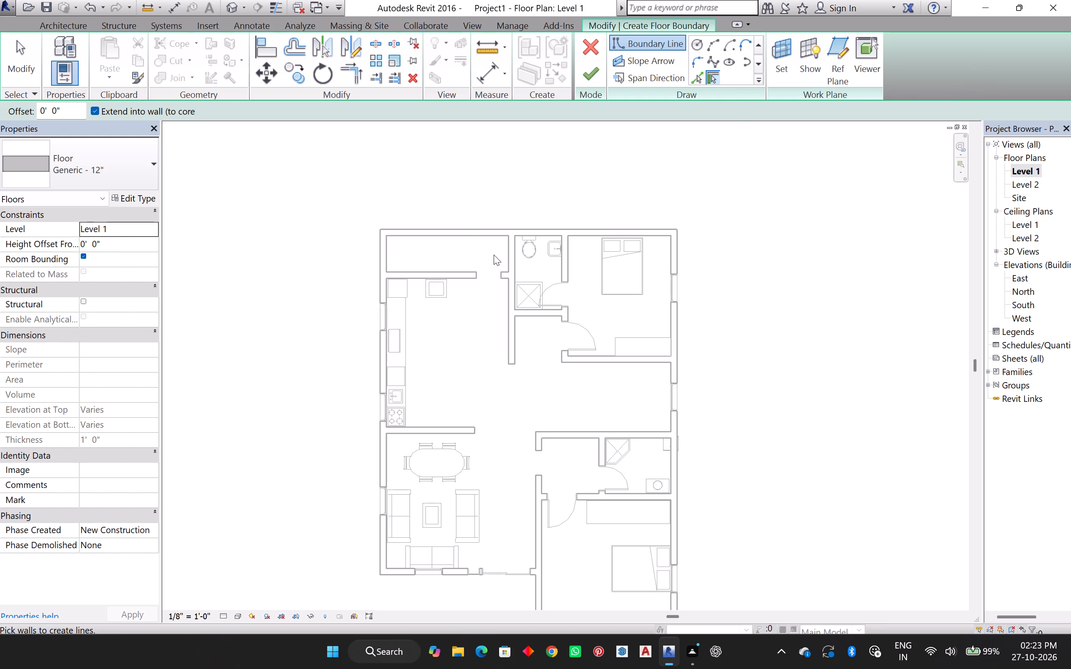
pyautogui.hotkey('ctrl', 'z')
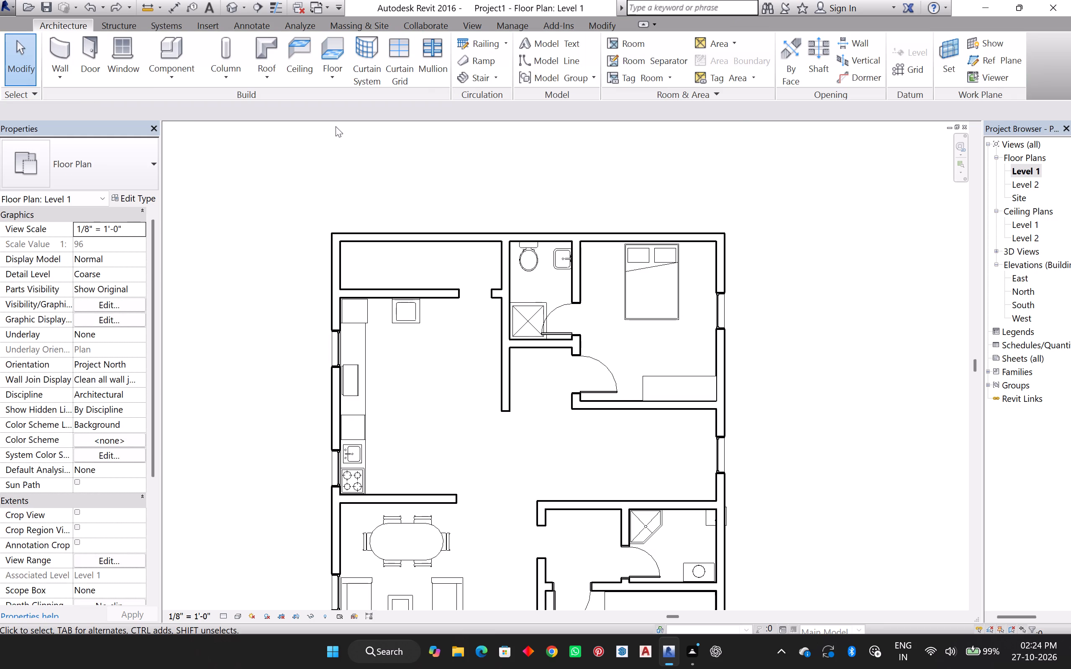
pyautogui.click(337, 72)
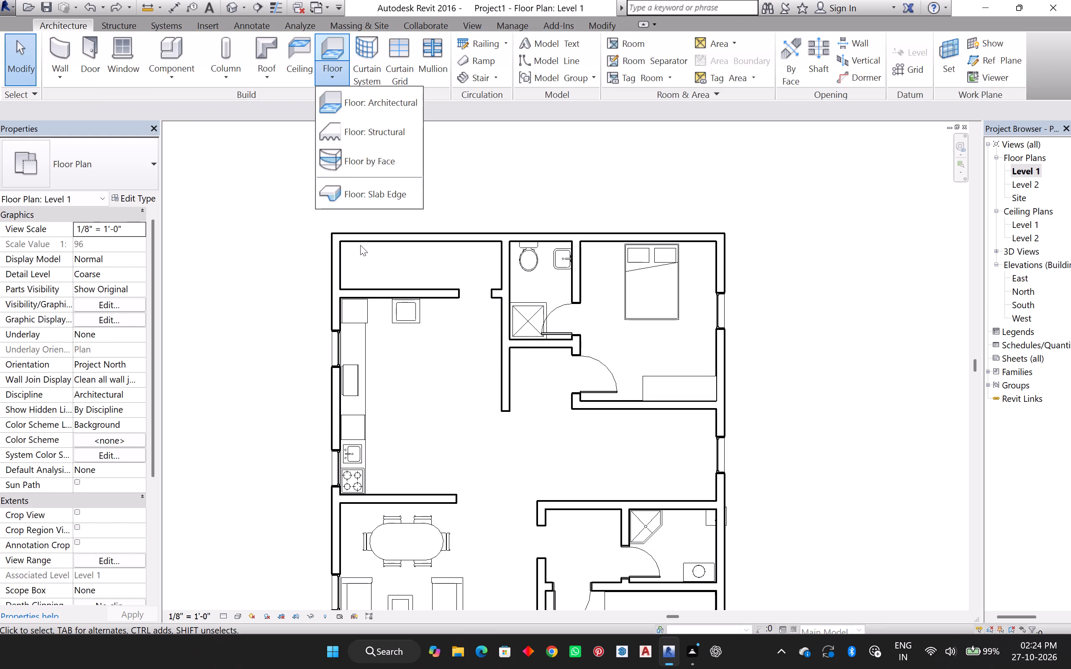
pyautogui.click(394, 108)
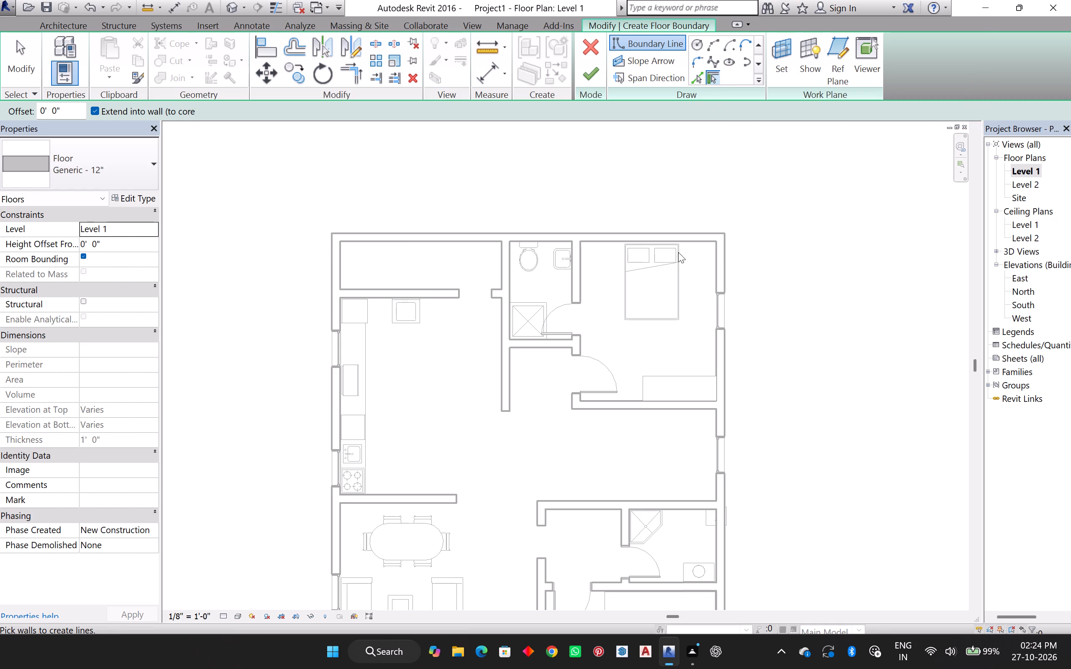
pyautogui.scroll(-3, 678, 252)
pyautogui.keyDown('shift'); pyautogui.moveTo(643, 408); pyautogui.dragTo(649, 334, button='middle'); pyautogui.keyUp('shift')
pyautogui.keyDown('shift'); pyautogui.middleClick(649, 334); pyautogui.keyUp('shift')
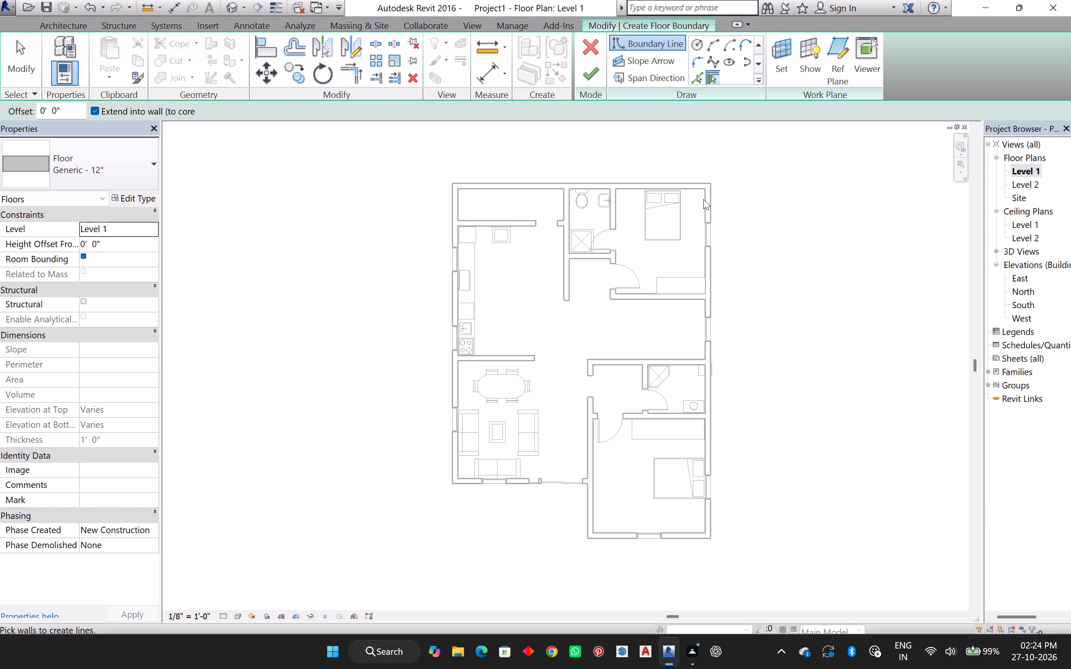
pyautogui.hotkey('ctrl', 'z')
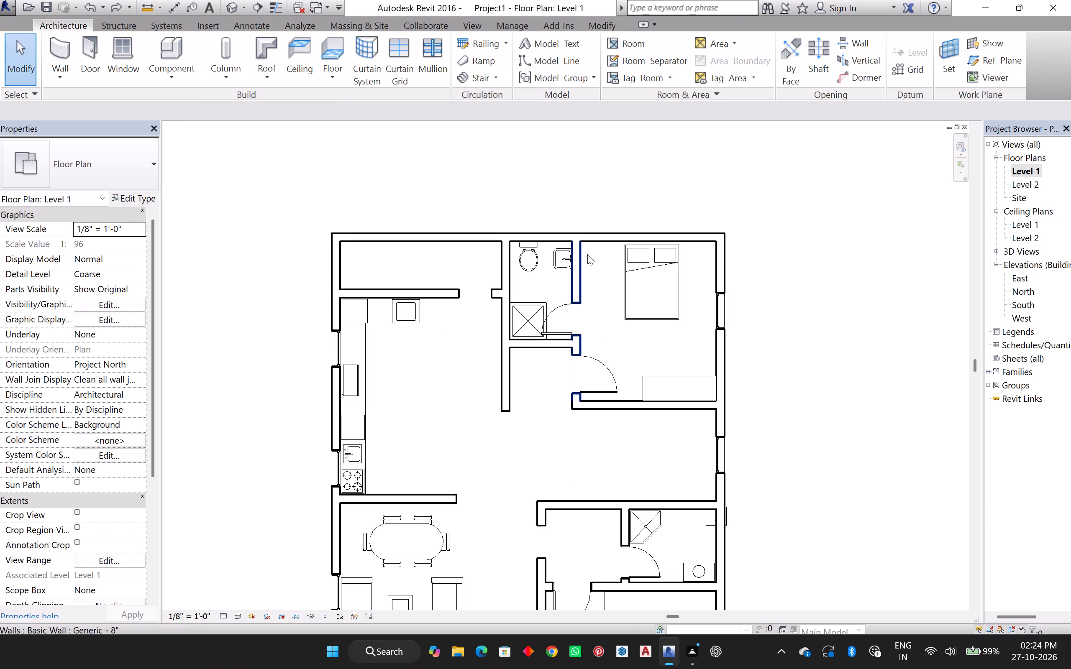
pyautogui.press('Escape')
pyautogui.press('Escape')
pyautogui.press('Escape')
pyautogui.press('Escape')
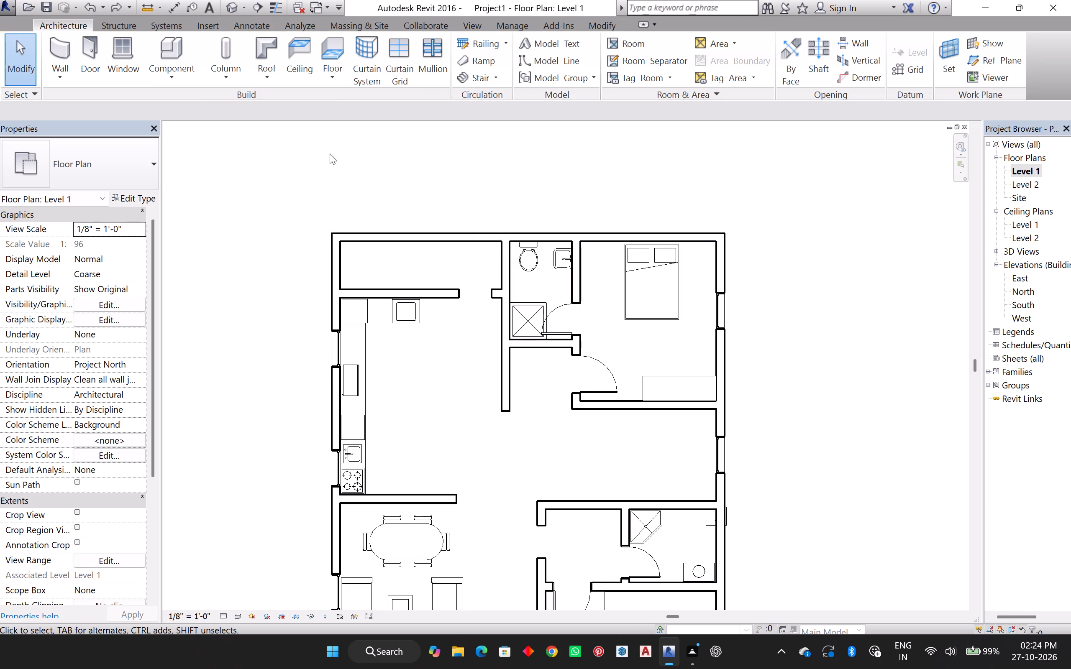
# Start a new architectural floor in the Level 1 floor plan.
pyautogui.click(332, 75)
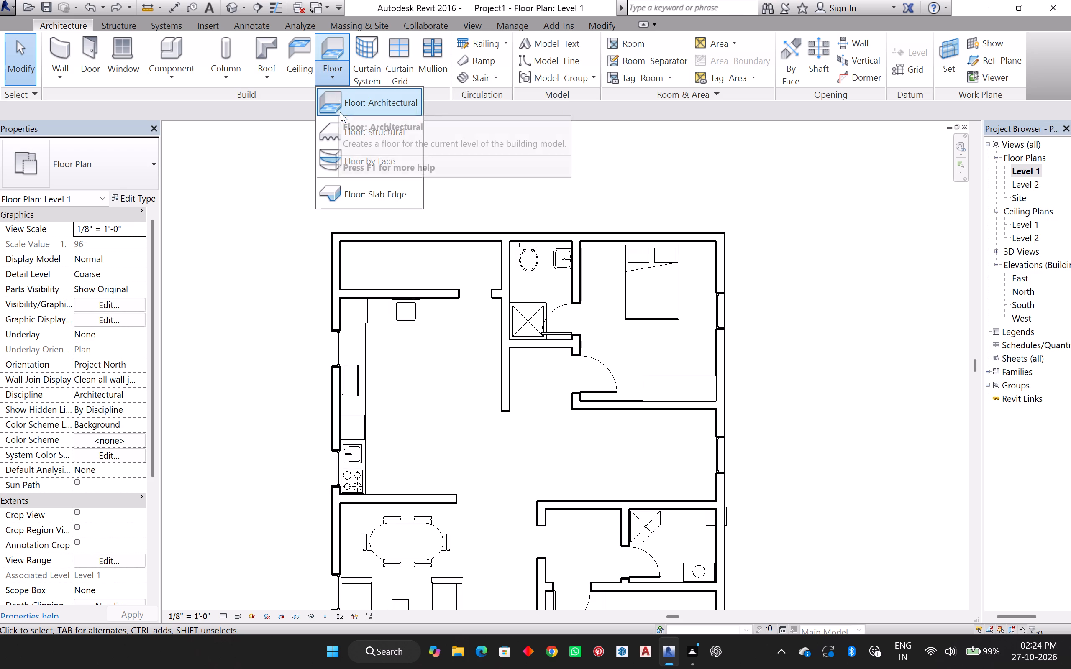
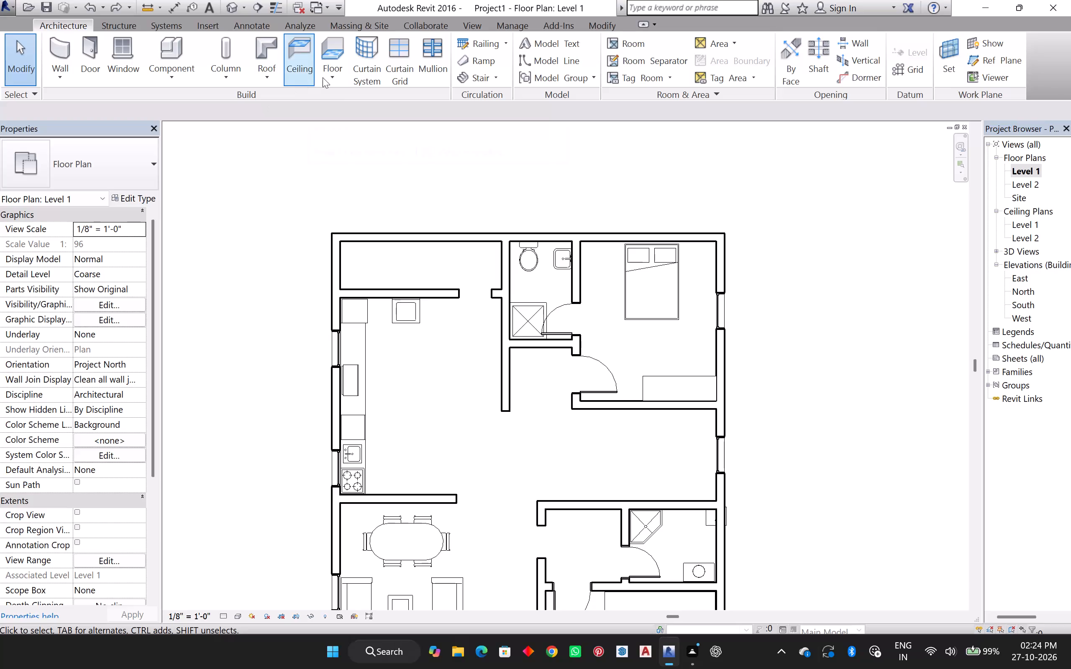
# Start an architectural floor and duplicate the Generic - 12" floor type as Generic - 6" 2.
pyautogui.click(325, 77)
pyautogui.click(341, 112)
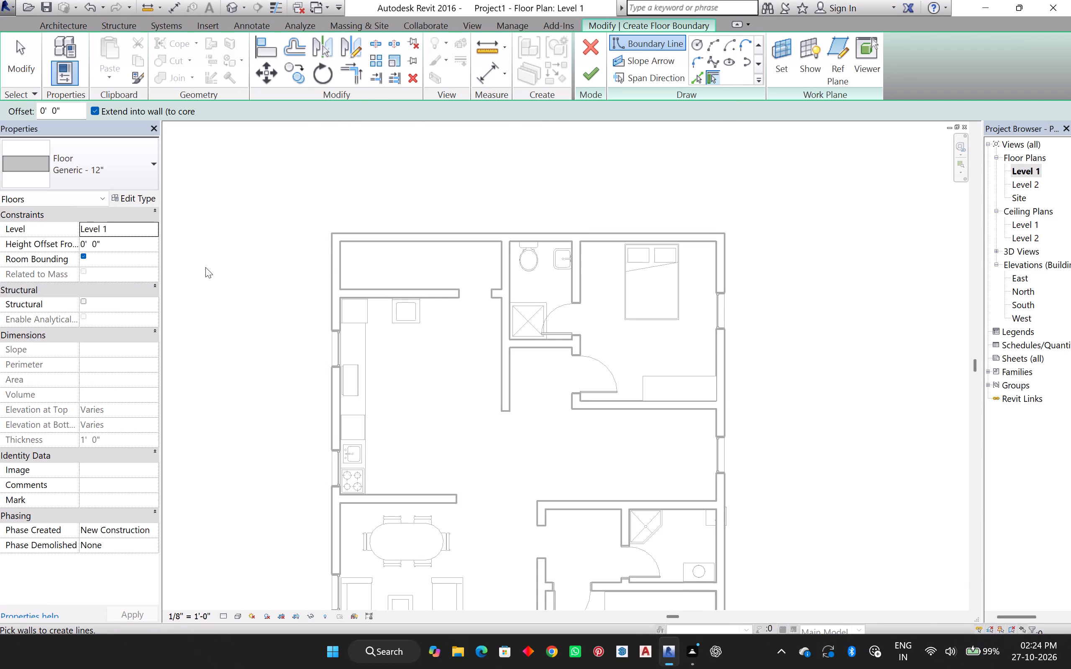
pyautogui.doubleClick(128, 166)
pyautogui.click(178, 166)
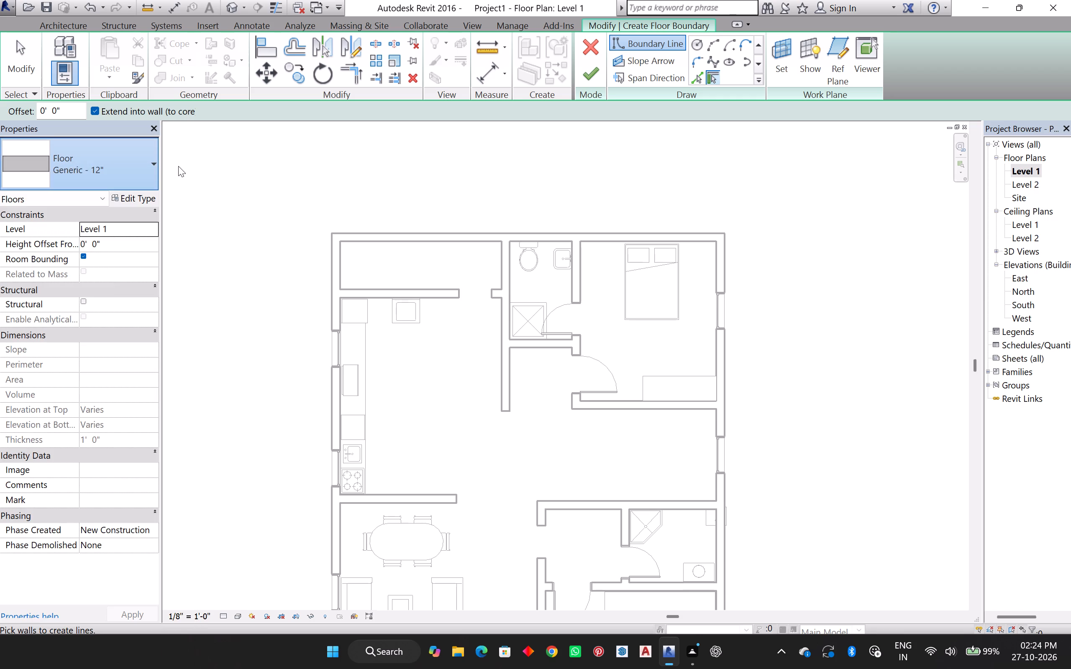
pyautogui.click(137, 202)
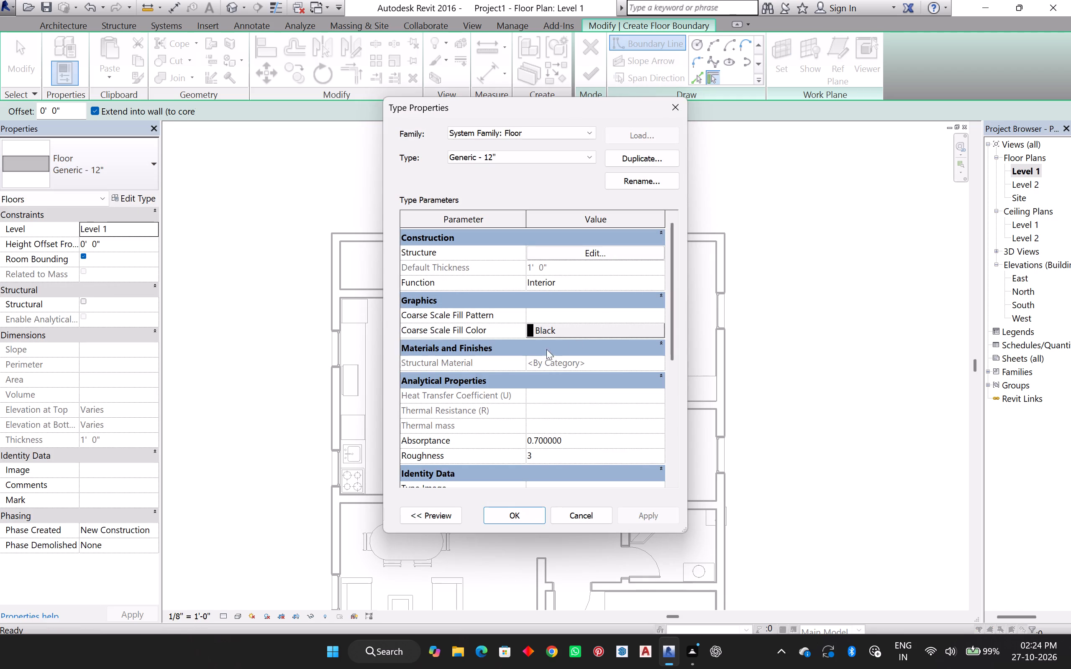
pyautogui.click(655, 161)
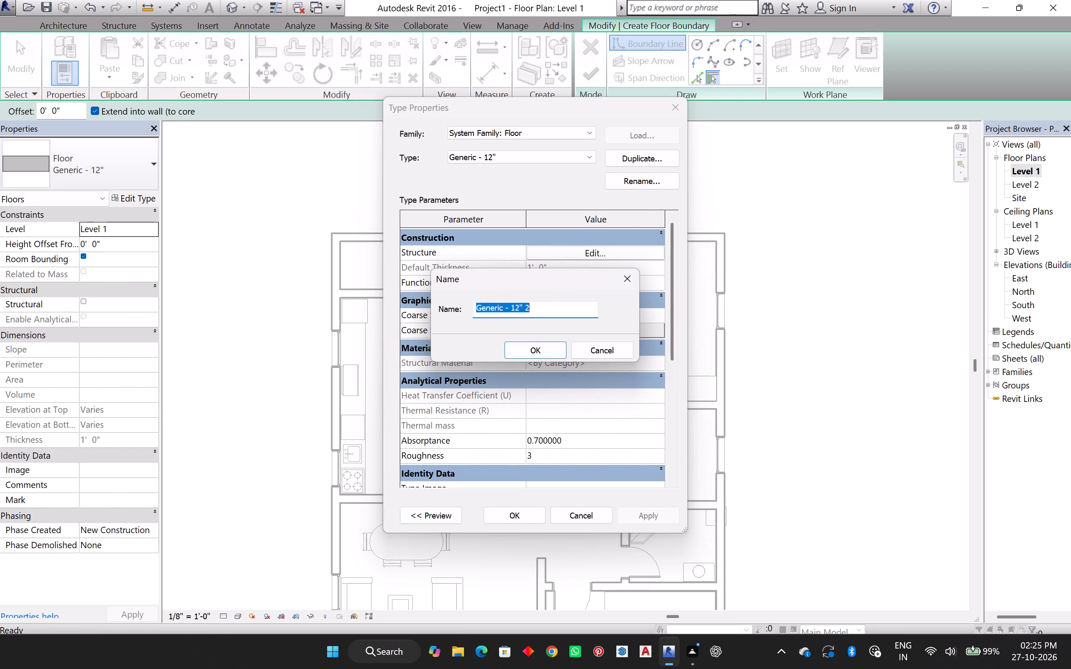
pyautogui.click(520, 309)
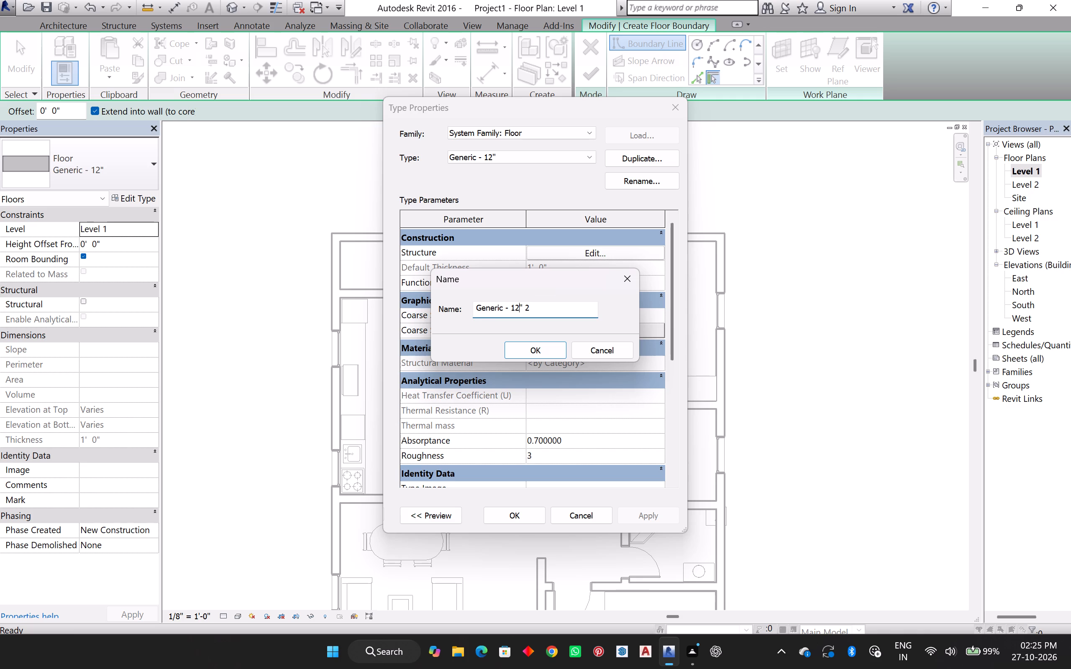
pyautogui.press('BackSpace')
pyautogui.press('BackSpace')
pyautogui.press('6')
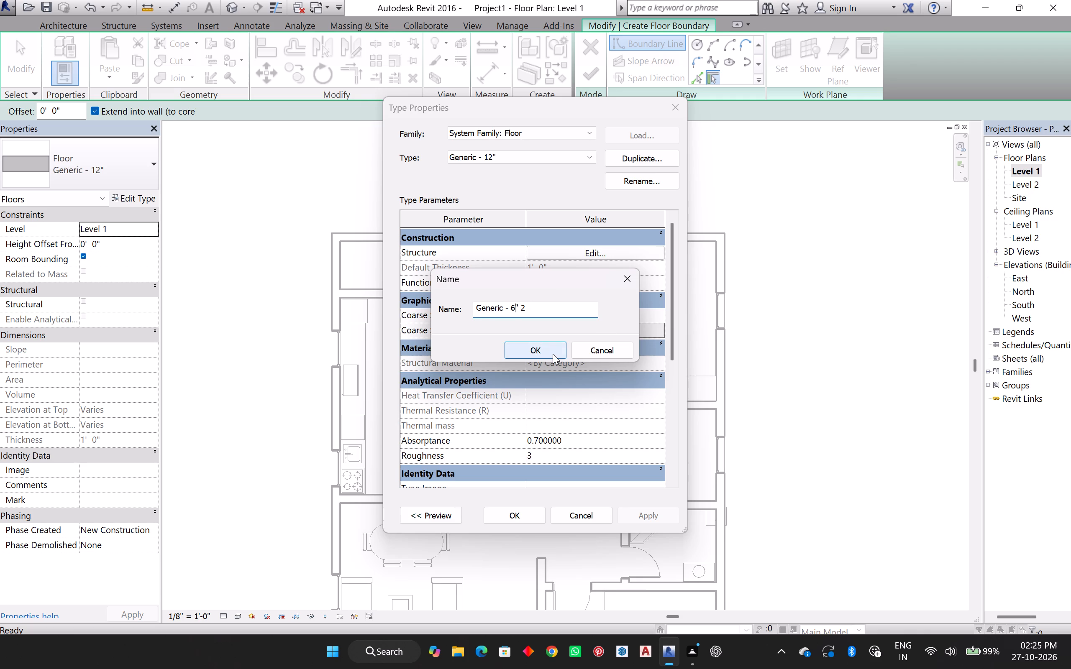
pyautogui.click(553, 354)
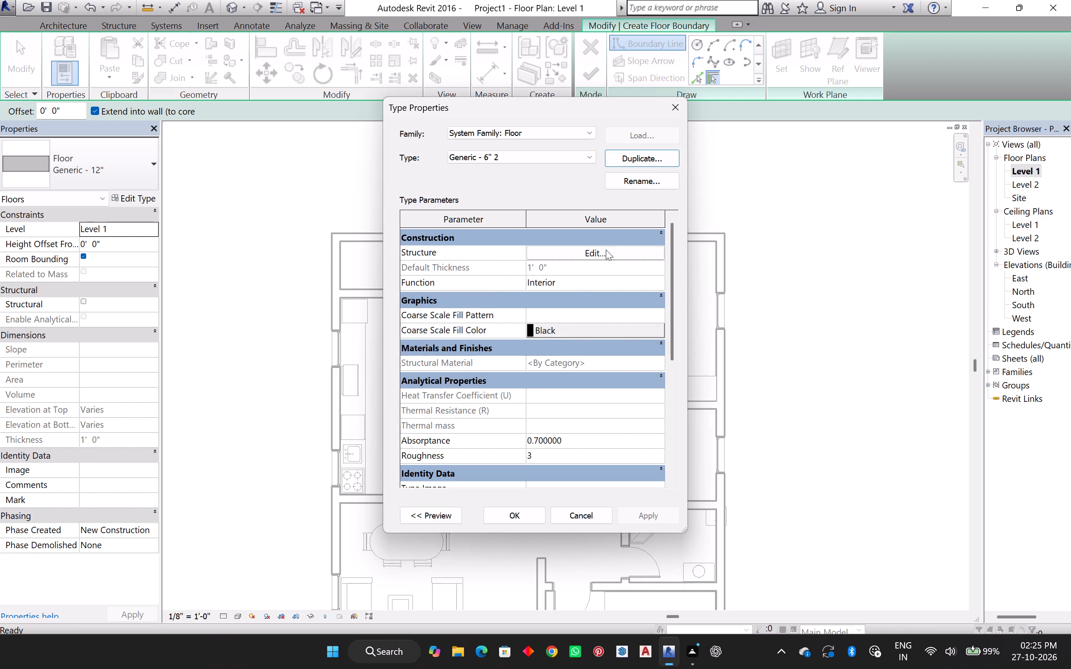
# Set the structure layer thickness of the Generic - 6" 2 floor type to 6".
pyautogui.click(604, 256)
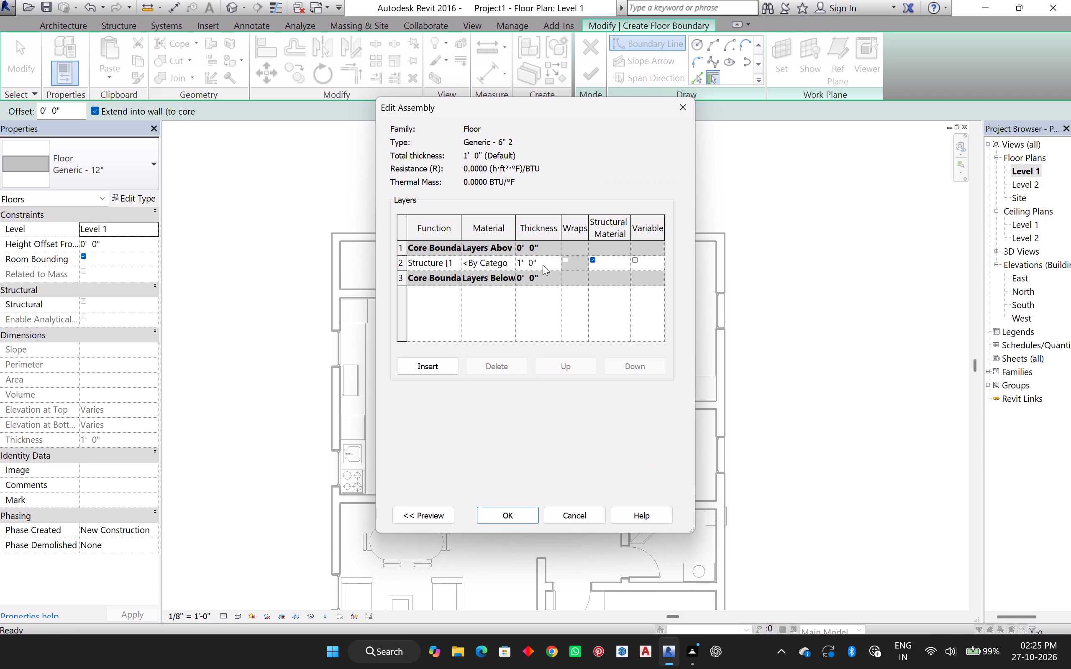
pyautogui.doubleClick(543, 265)
pyautogui.moveTo(543, 264); pyautogui.dragTo(516, 266)
pyautogui.write('6"')
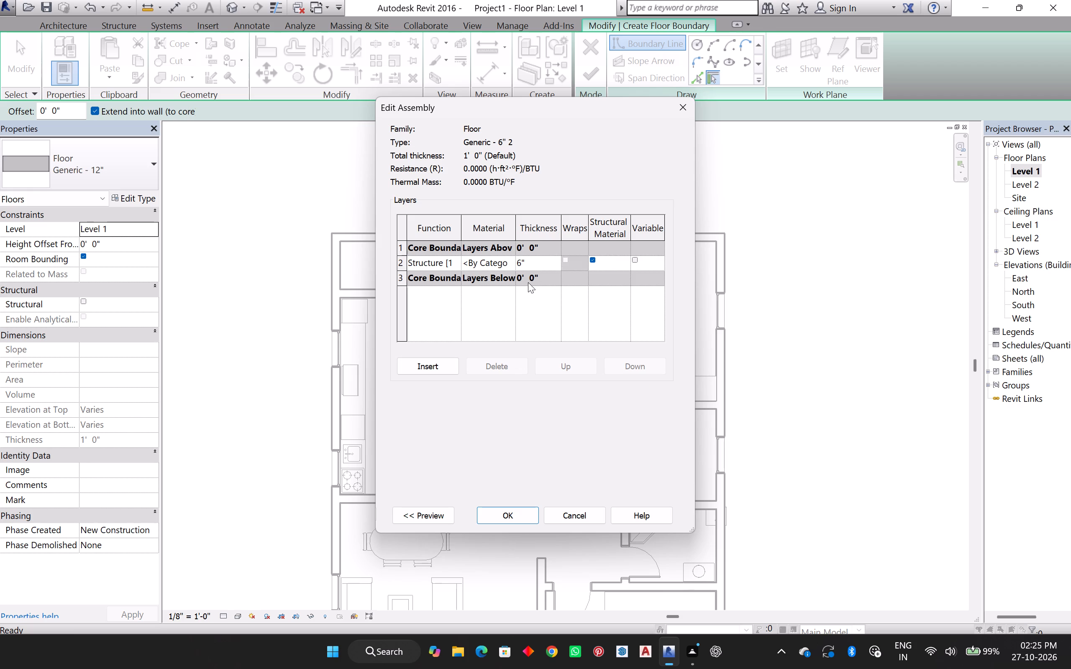
pyautogui.press('Return')
pyautogui.click(518, 508)
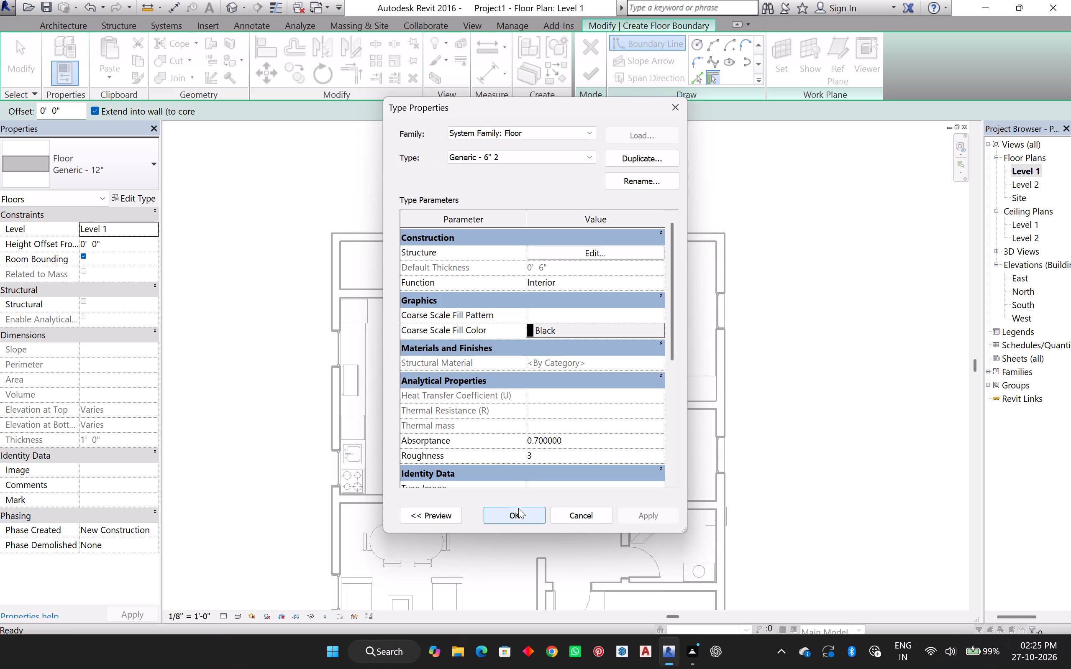
pyautogui.click(515, 513)
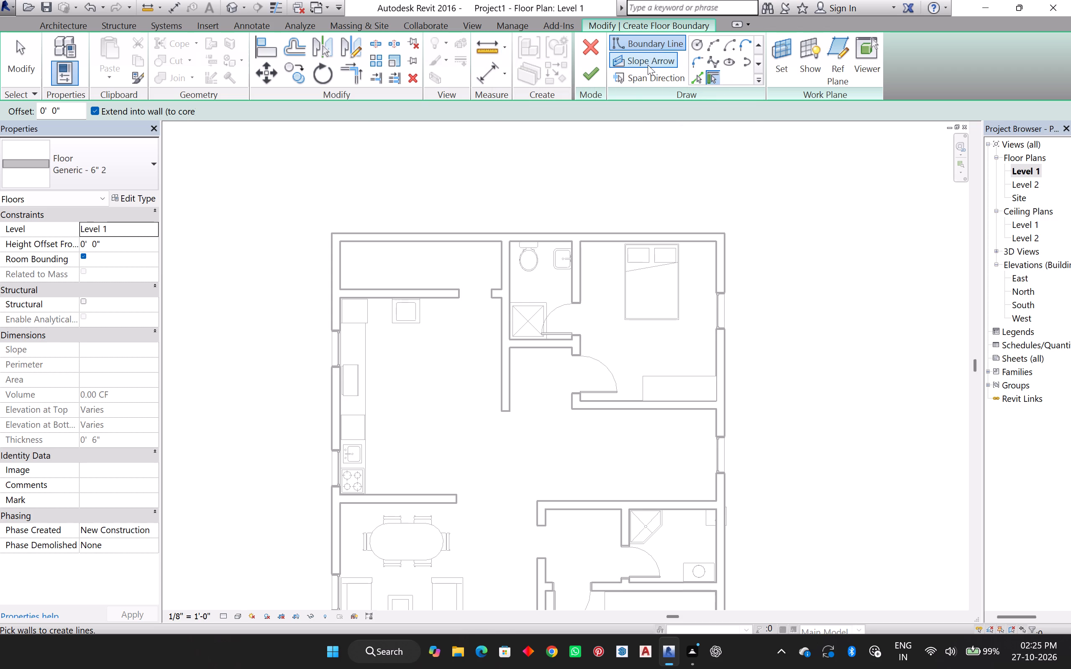
# Sketch a rectangular floor boundary offset 4' outside the house's opposite exterior wall corners, and finish the floor.
pyautogui.scroll(3, 731, 52)
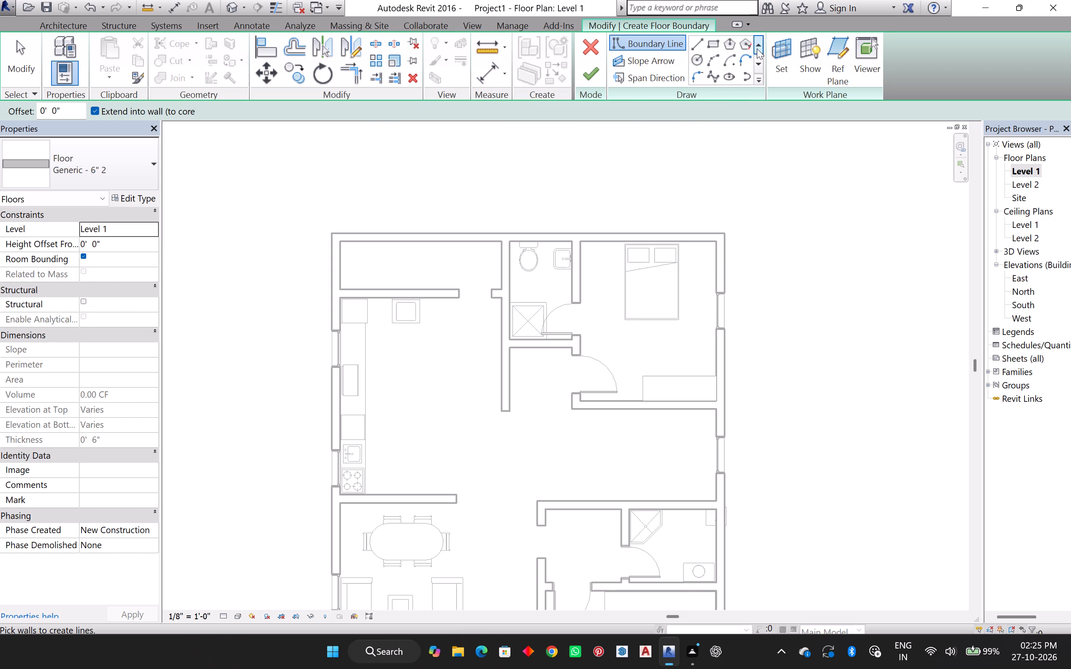
pyautogui.scroll(-3, 735, 63)
pyautogui.scroll(4, 735, 56)
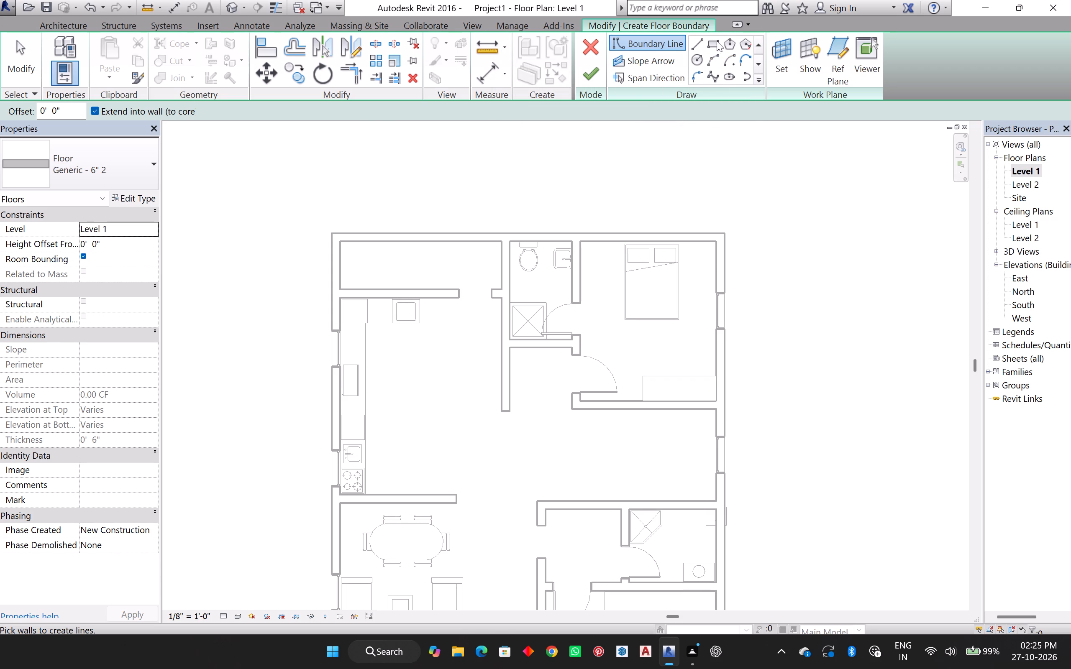
pyautogui.click(716, 41)
pyautogui.scroll(3, 341, 248)
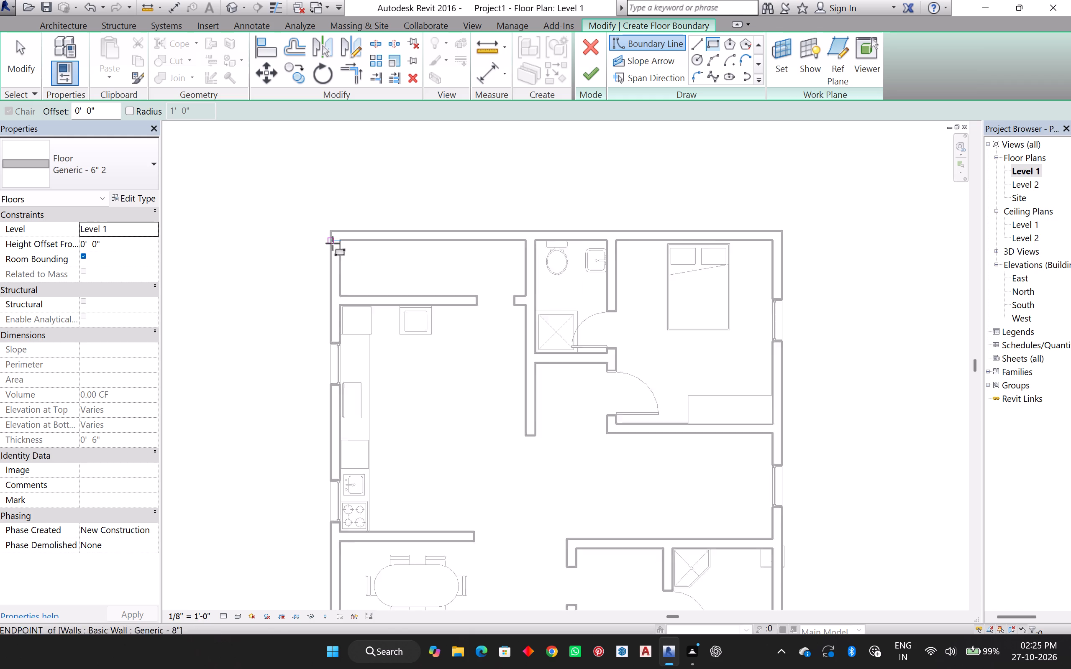
pyautogui.scroll(1, 333, 243)
pyautogui.moveTo(104, 109); pyautogui.dragTo(64, 120)
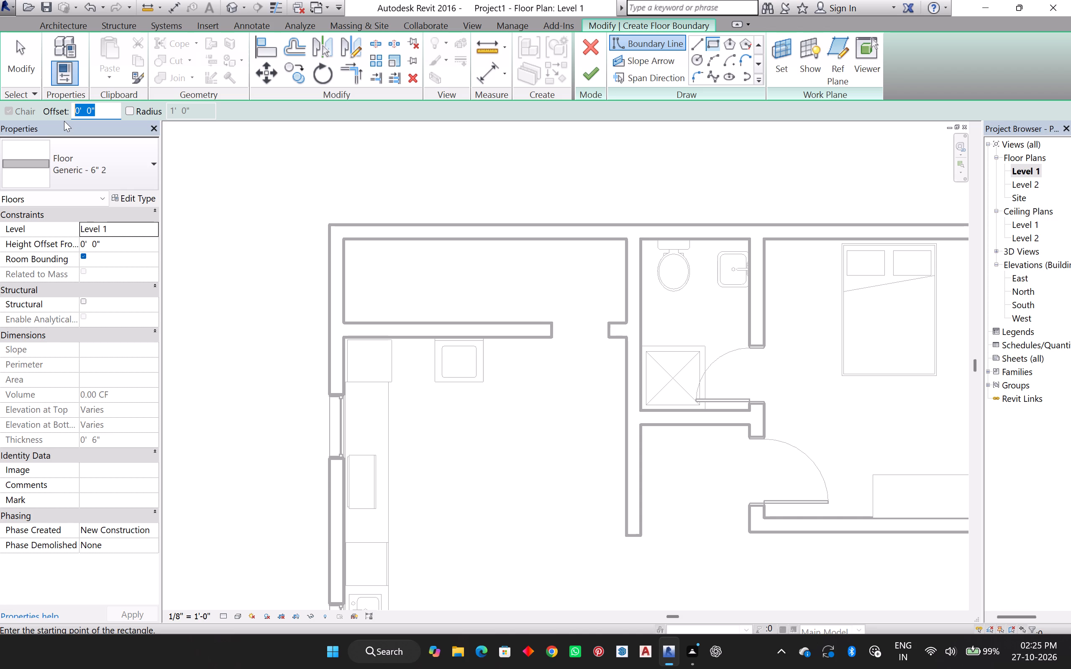
pyautogui.press('4')
pyautogui.press("'")
pyautogui.press('Return')
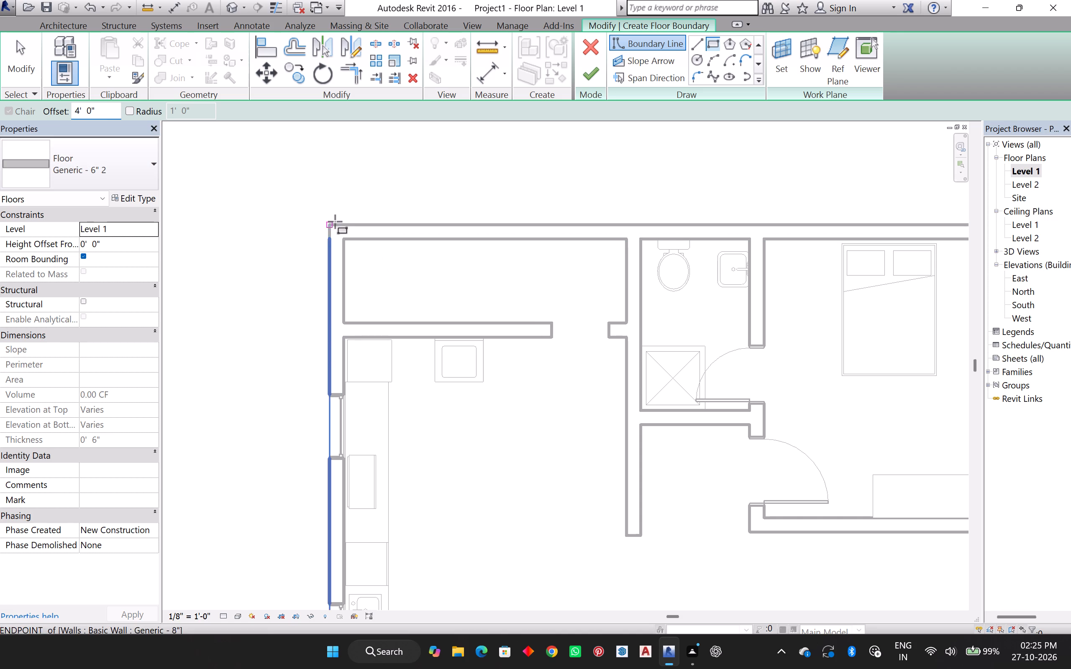
pyautogui.click(330, 221)
pyautogui.scroll(-9, 341, 222)
pyautogui.scroll(2, 516, 474)
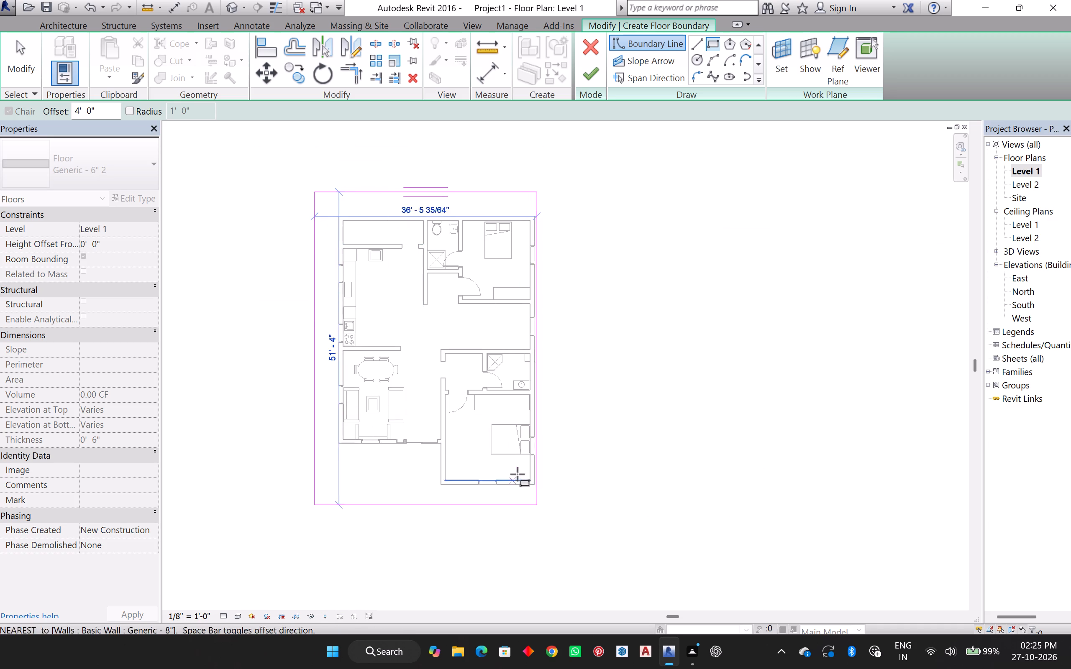
pyautogui.scroll(3, 518, 474)
pyautogui.click(553, 496)
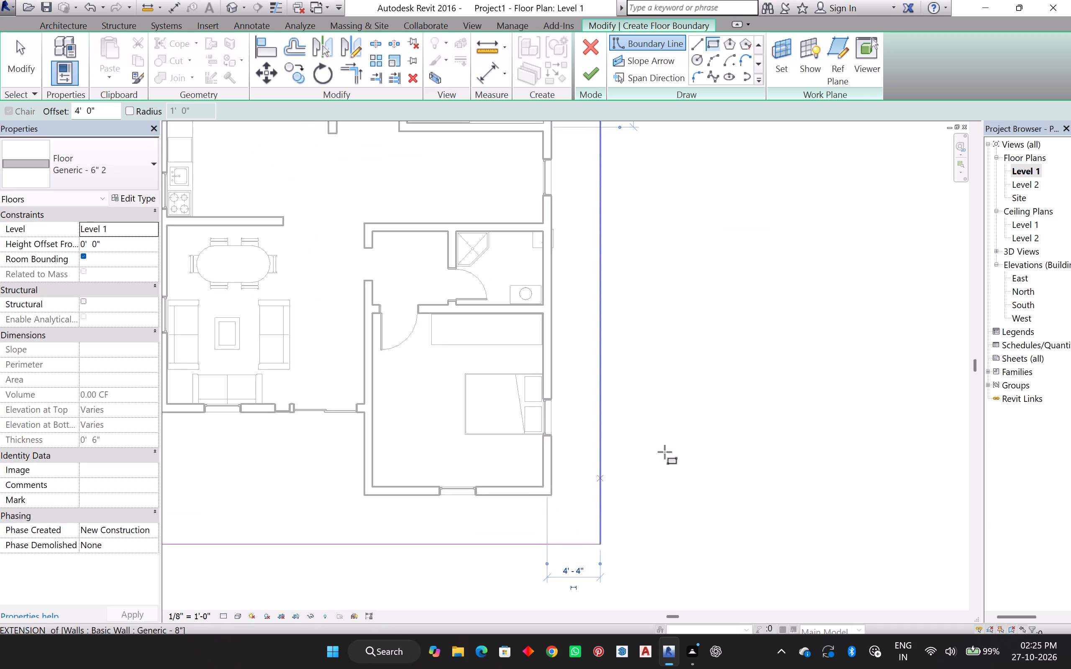
pyautogui.scroll(-6, 743, 419)
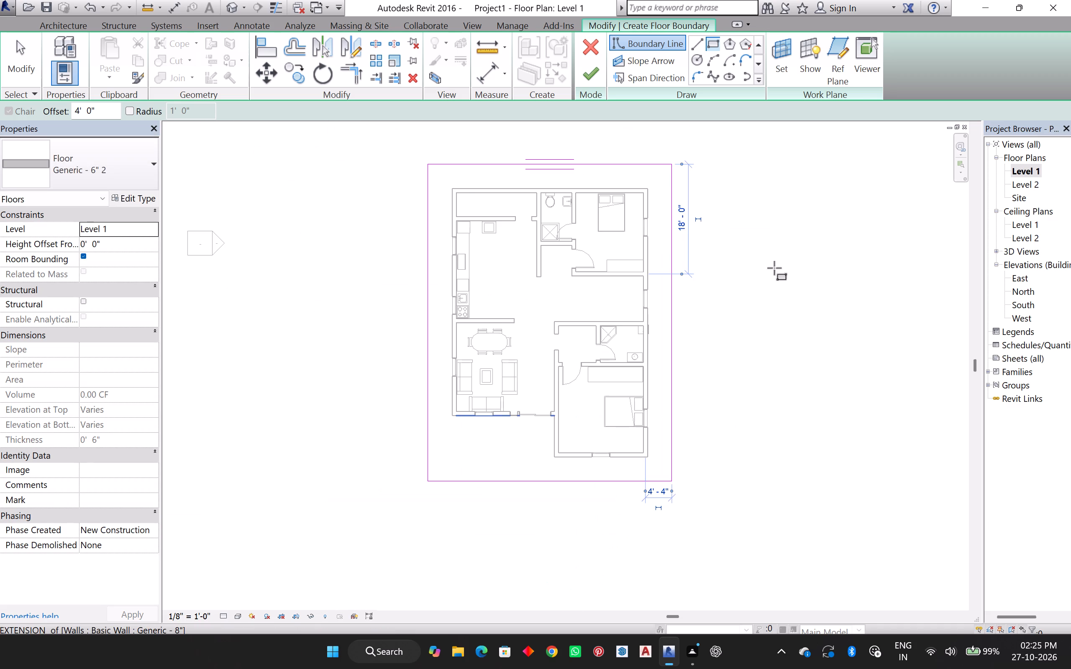
pyautogui.click(592, 76)
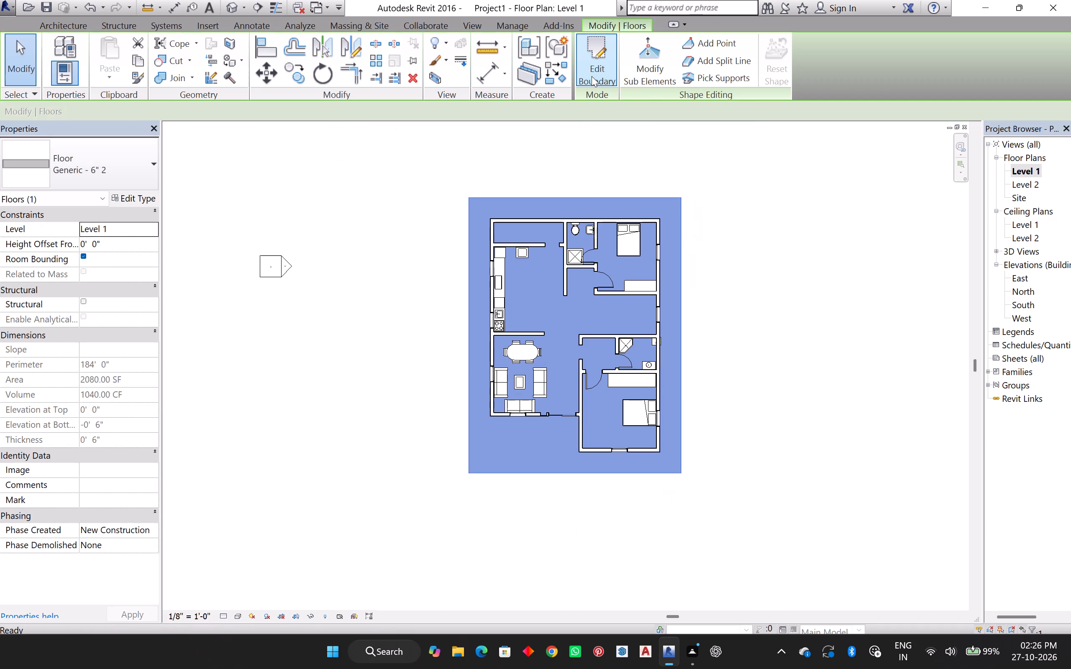
pyautogui.click(335, 344)
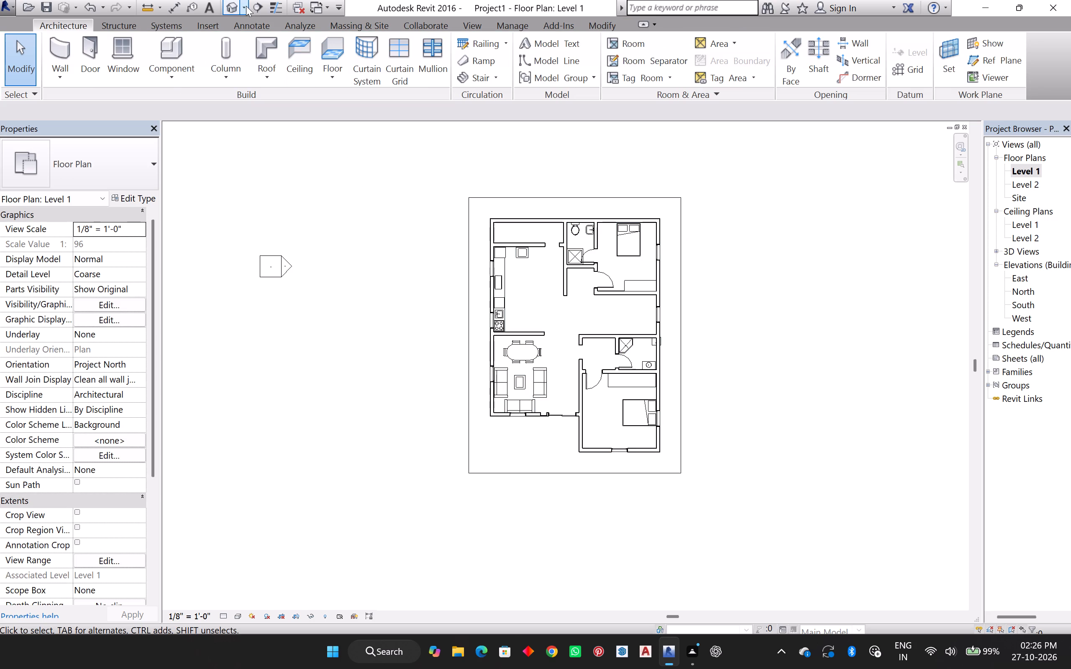
# Examine the new floor slab in the 3D view, checking its edge thickness and projection around all sides of the house.
pyautogui.click(224, 6)
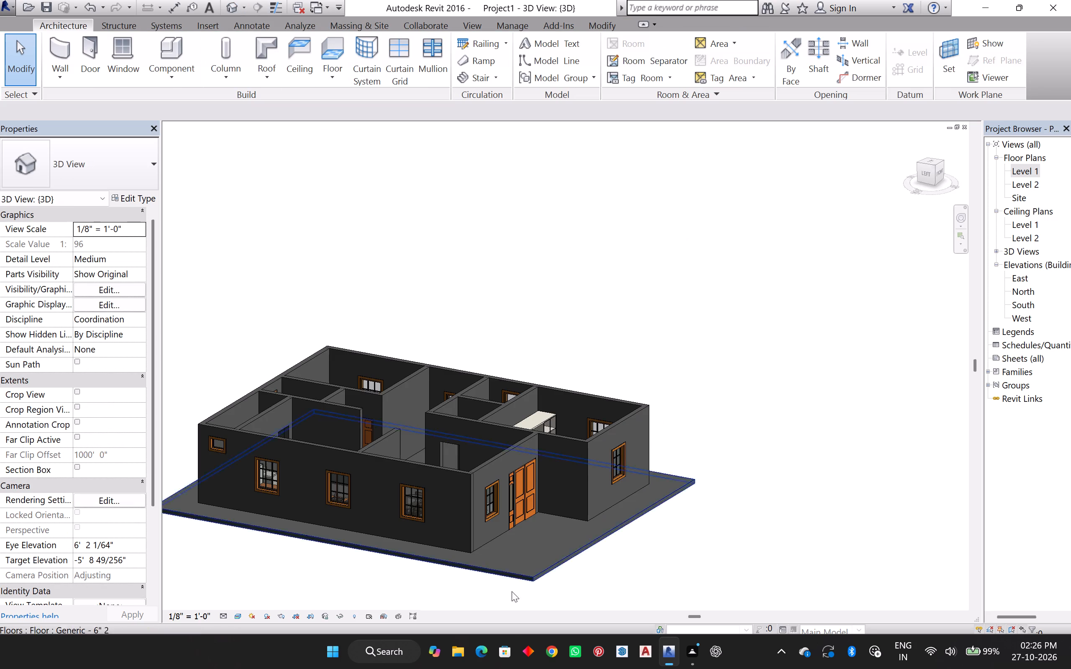
pyautogui.scroll(5, 504, 598)
pyautogui.scroll(-2, 487, 429)
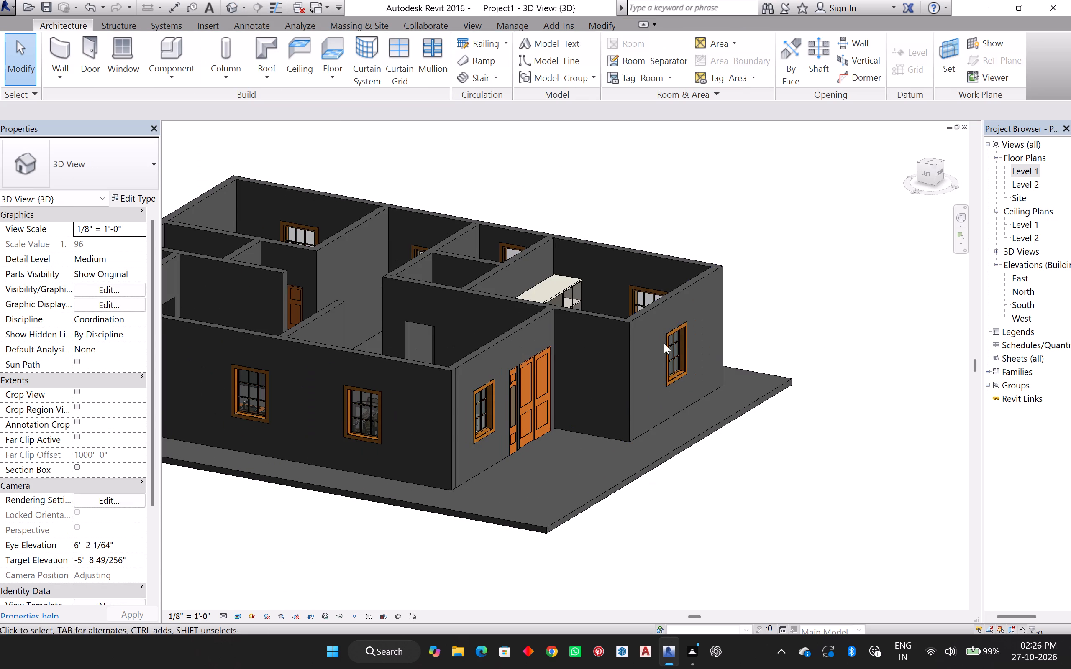
pyautogui.scroll(-3, 714, 381)
pyautogui.moveTo(672, 359); pyautogui.dragTo(659, 410, button='middle')
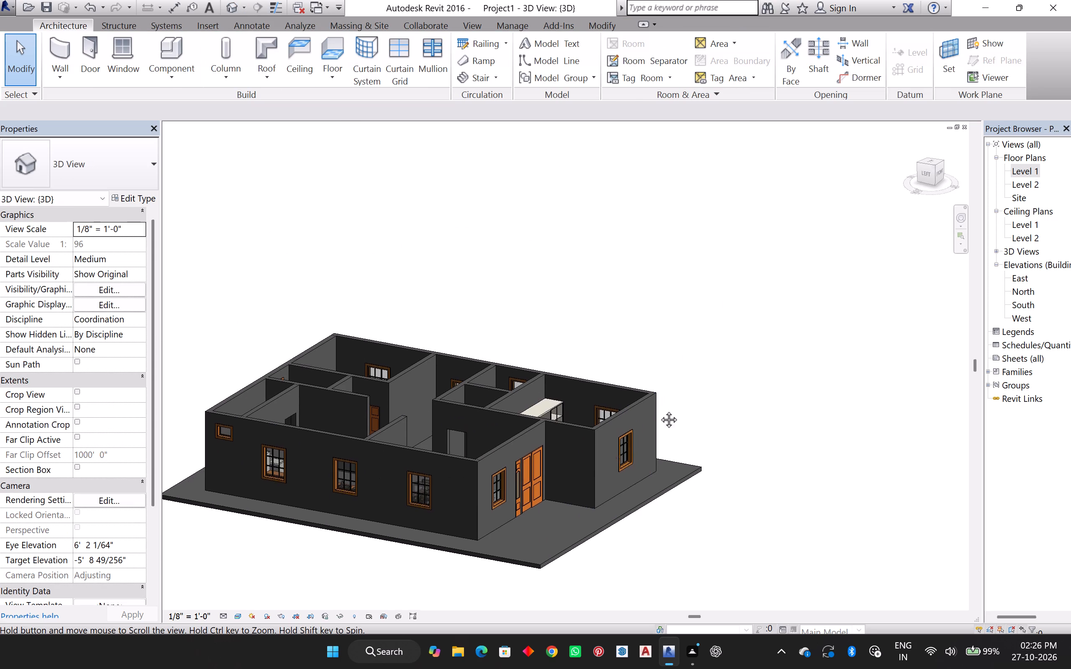
pyautogui.moveTo(659, 410); pyautogui.dragTo(791, 326, button='middle')
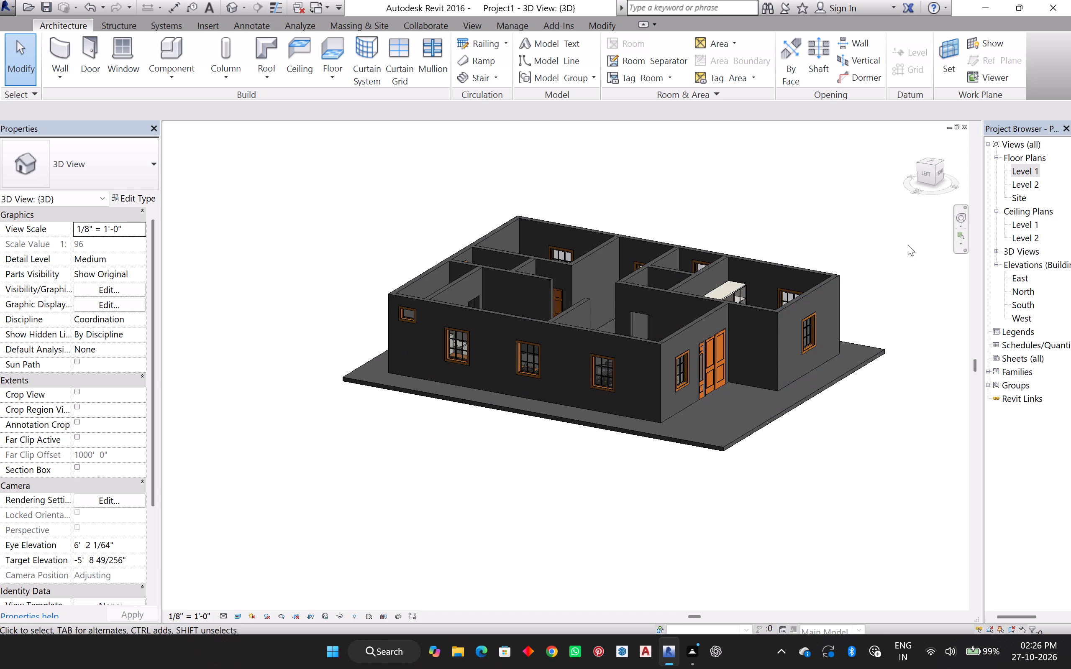
pyautogui.scroll(4, 769, 435)
pyautogui.scroll(11, 653, 470)
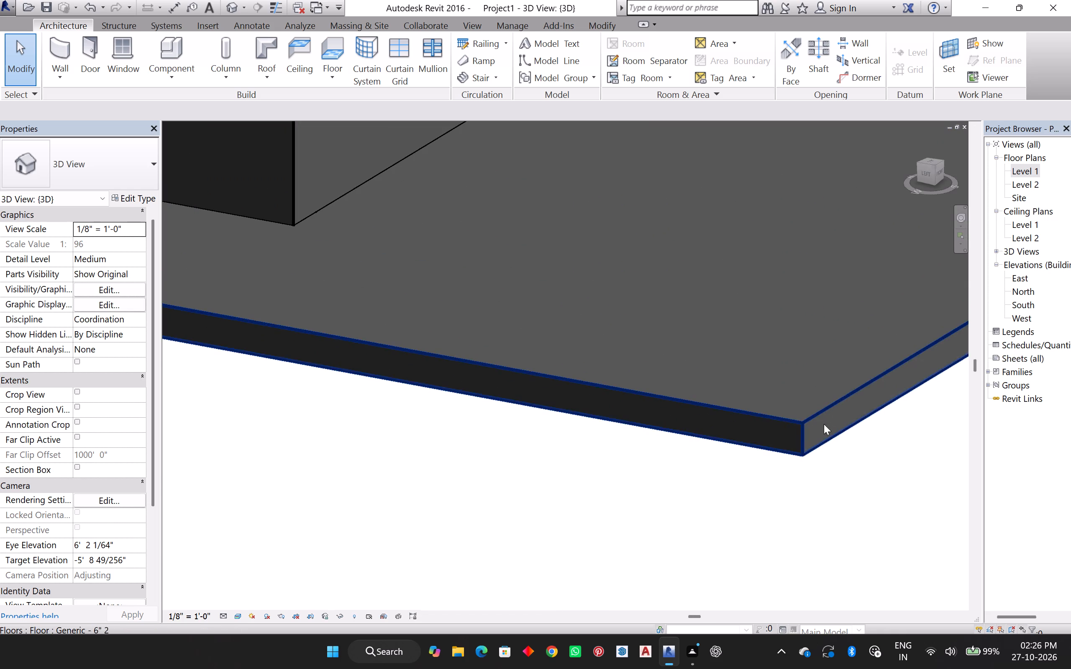
pyautogui.click(823, 411)
pyautogui.scroll(-9, 572, 541)
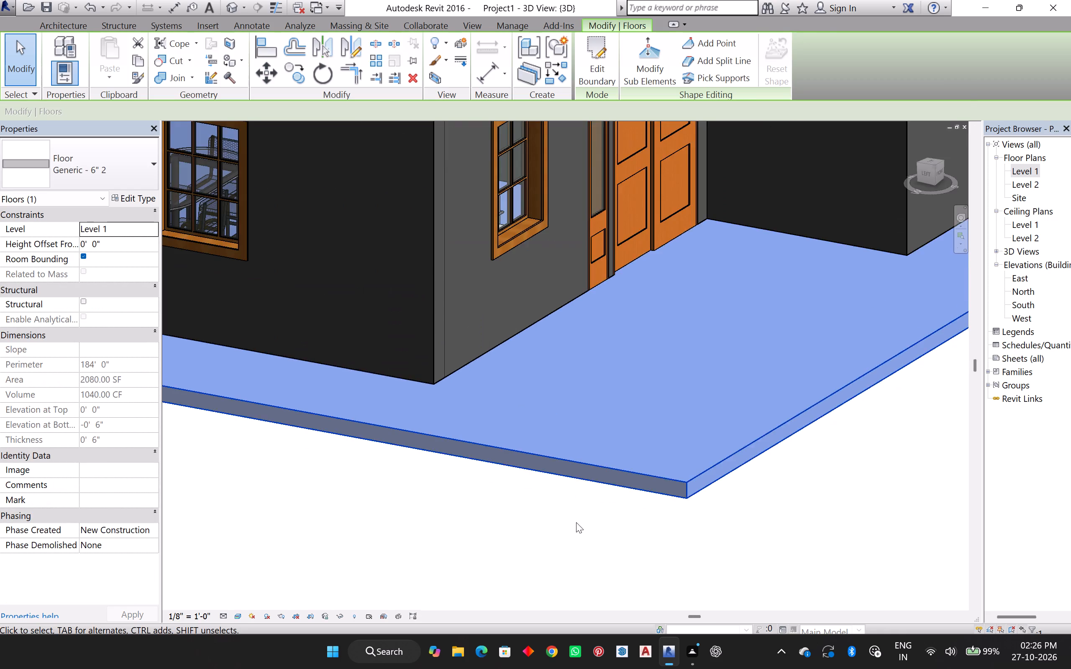
pyautogui.scroll(-2, 576, 522)
pyautogui.click(878, 492)
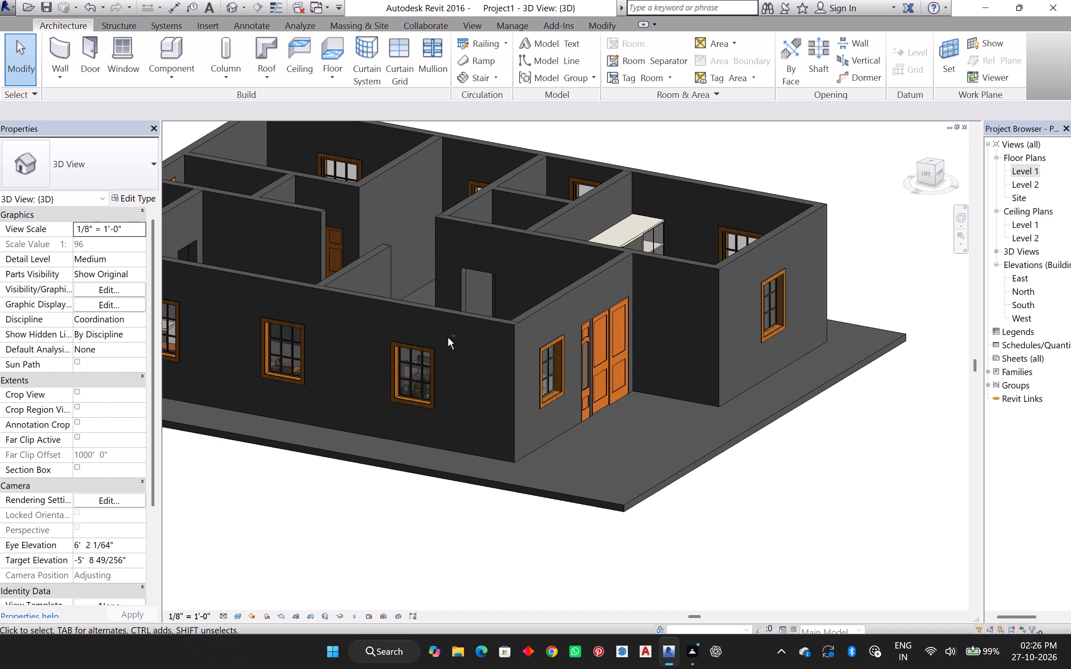
pyautogui.keyDown('shift'); pyautogui.moveTo(461, 334); pyautogui.dragTo(910, 370, button='middle'); pyautogui.keyUp('shift')
pyautogui.keyDown('shift'); pyautogui.moveTo(436, 397); pyautogui.dragTo(708, 406, button='middle'); pyautogui.keyUp('shift')
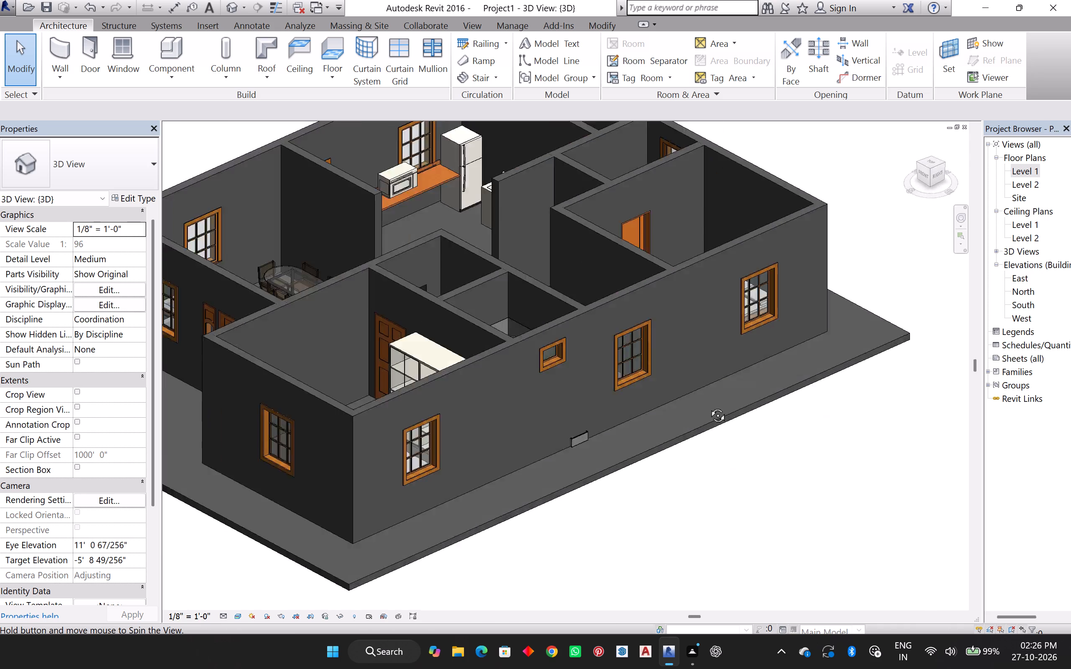
pyautogui.keyDown('shift'); pyautogui.moveTo(708, 406); pyautogui.dragTo(897, 383, button='middle'); pyautogui.keyUp('shift')
pyautogui.keyDown('shift'); pyautogui.middleClick(898, 383); pyautogui.keyUp('shift')
pyautogui.moveTo(706, 411); pyautogui.dragTo(778, 449, button='middle')
pyautogui.doubleClick(738, 404)
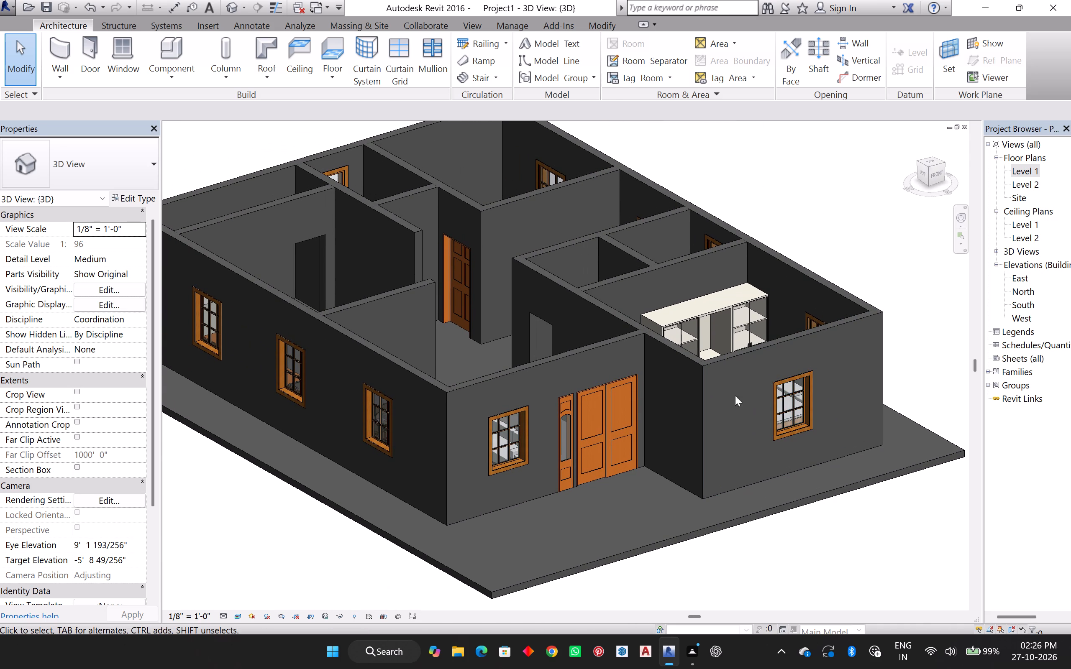
# Open the layer assembly of the exterior wall's Generic - 8" type for editing.
pyautogui.click(722, 366)
pyautogui.click(660, 337)
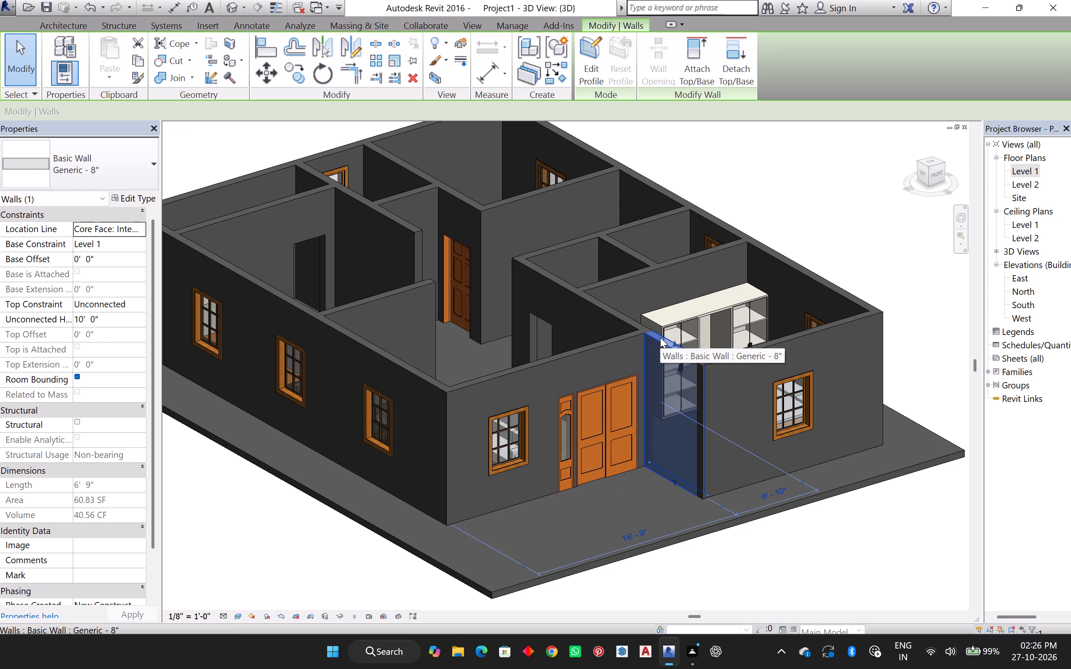
pyautogui.keyDown('shift'); pyautogui.click(730, 356); pyautogui.keyUp('shift')
pyautogui.click(762, 347)
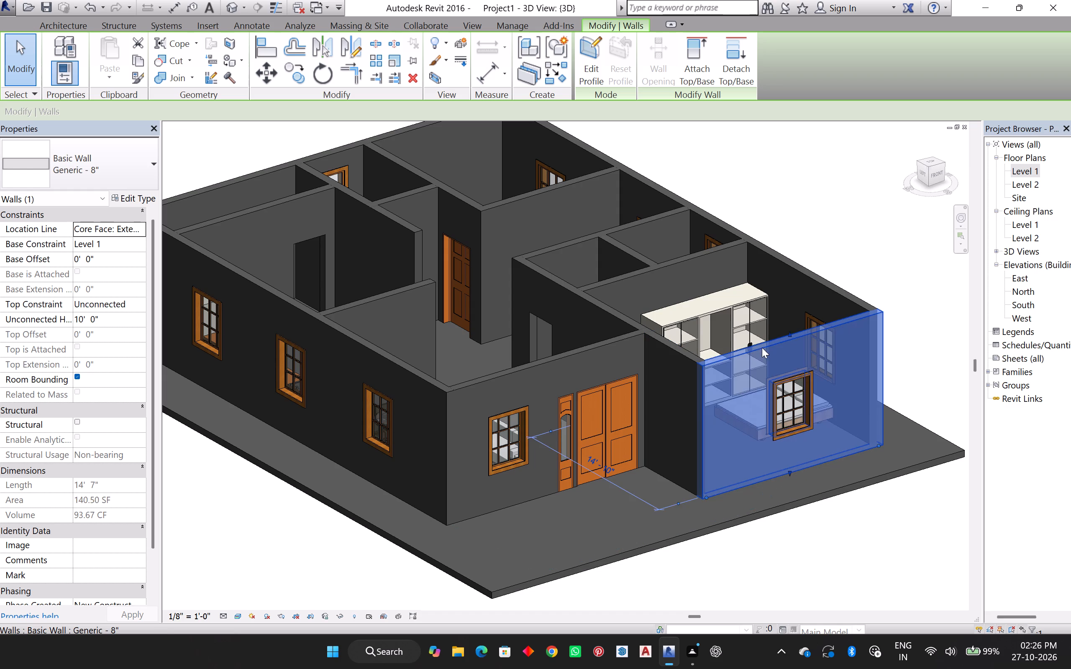
pyautogui.click(822, 285)
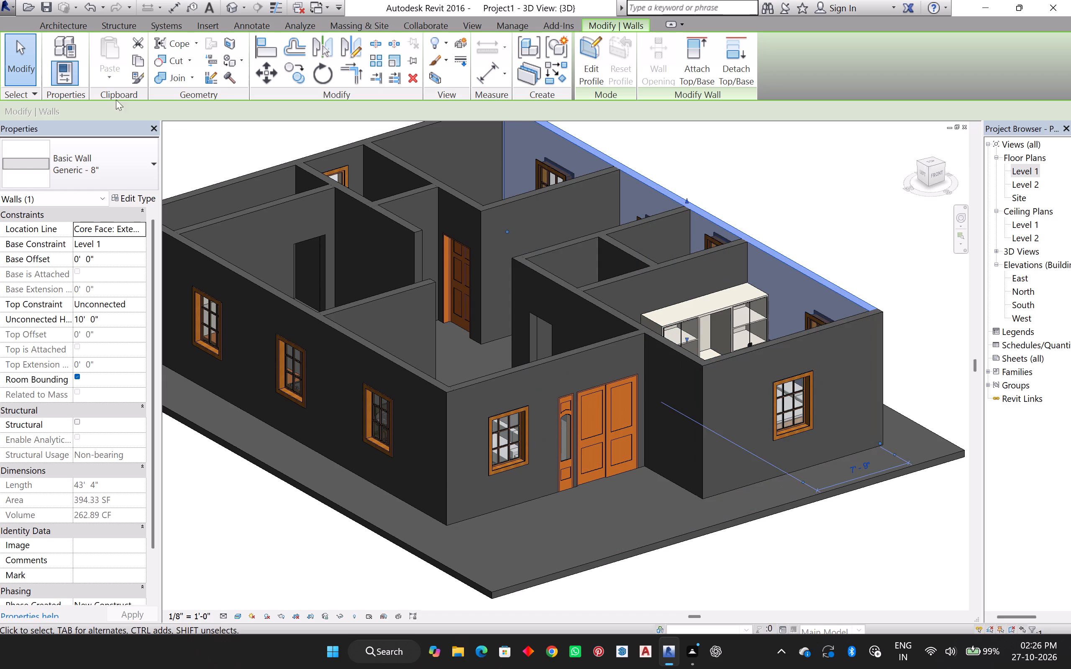
pyautogui.click(129, 197)
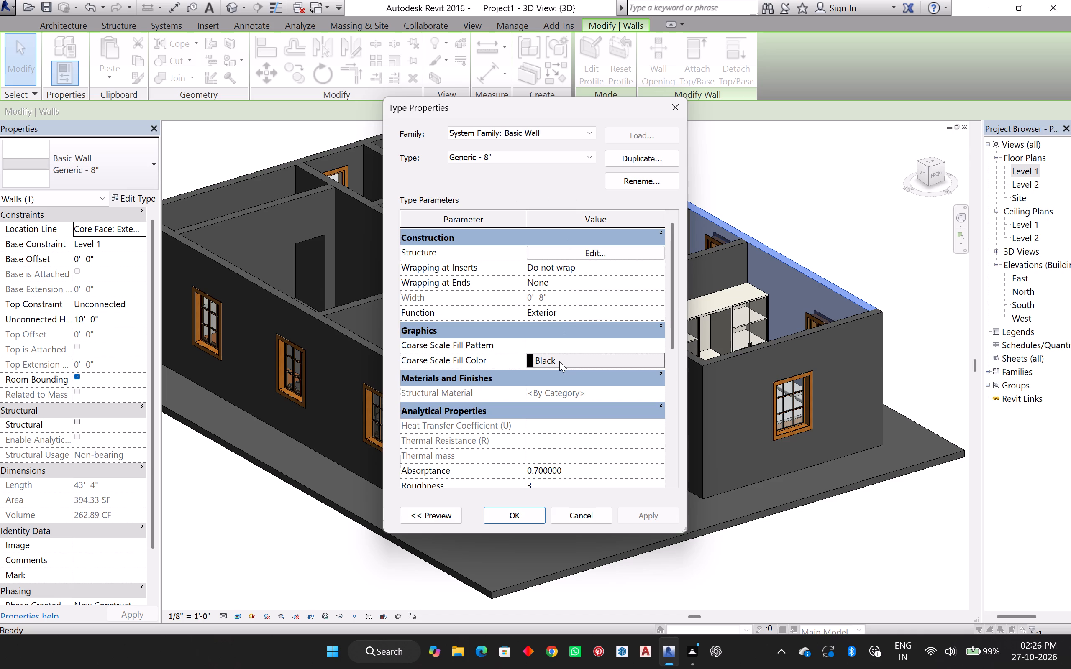
pyautogui.click(585, 255)
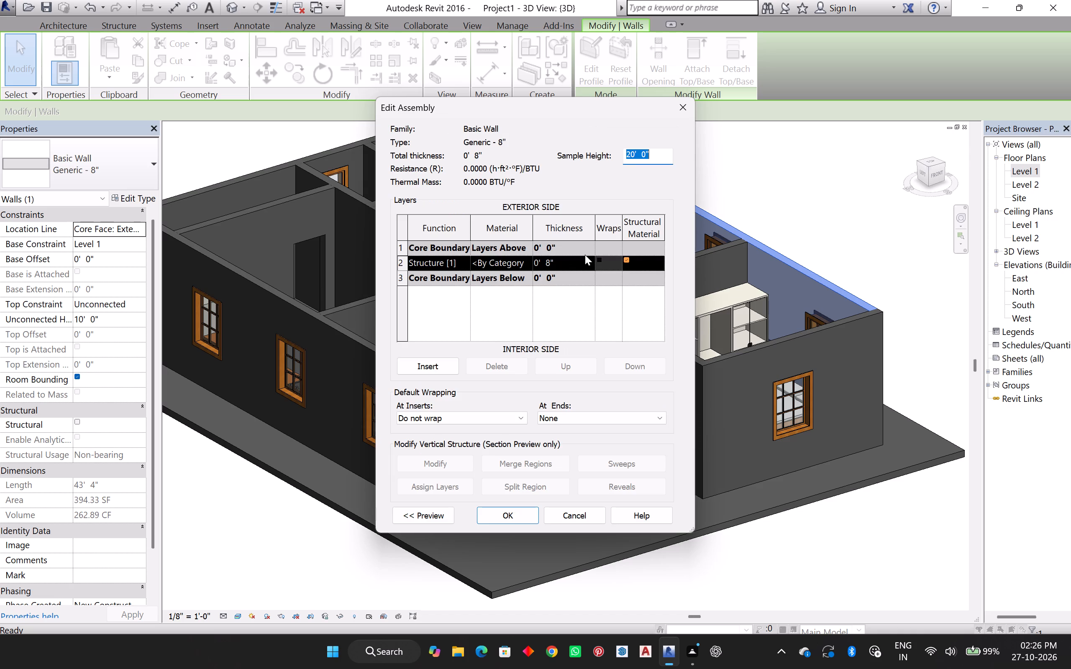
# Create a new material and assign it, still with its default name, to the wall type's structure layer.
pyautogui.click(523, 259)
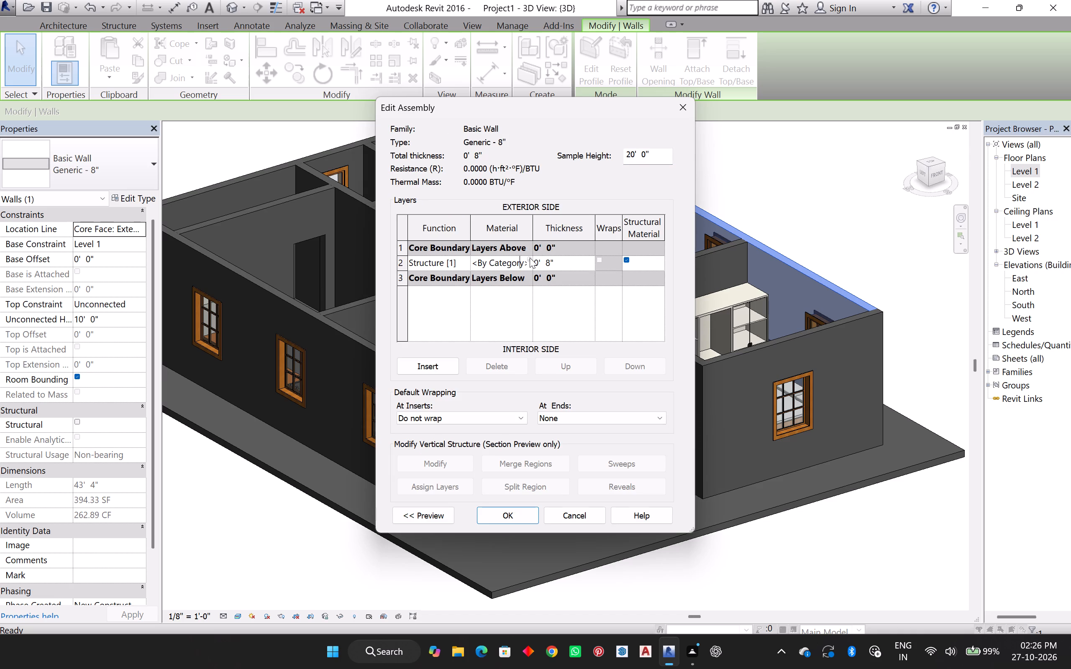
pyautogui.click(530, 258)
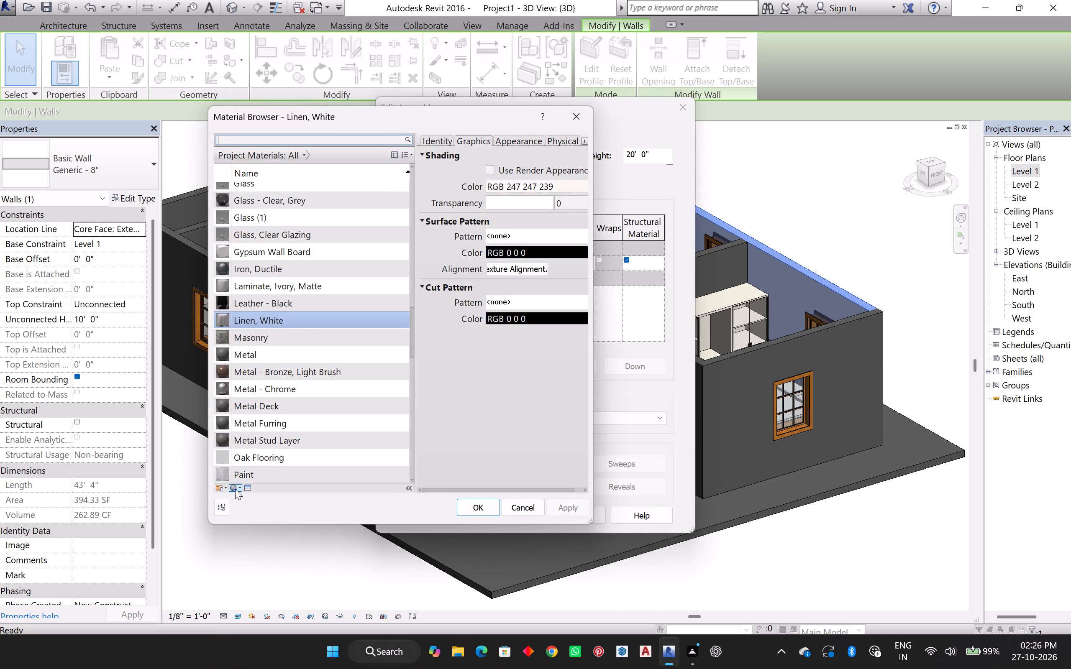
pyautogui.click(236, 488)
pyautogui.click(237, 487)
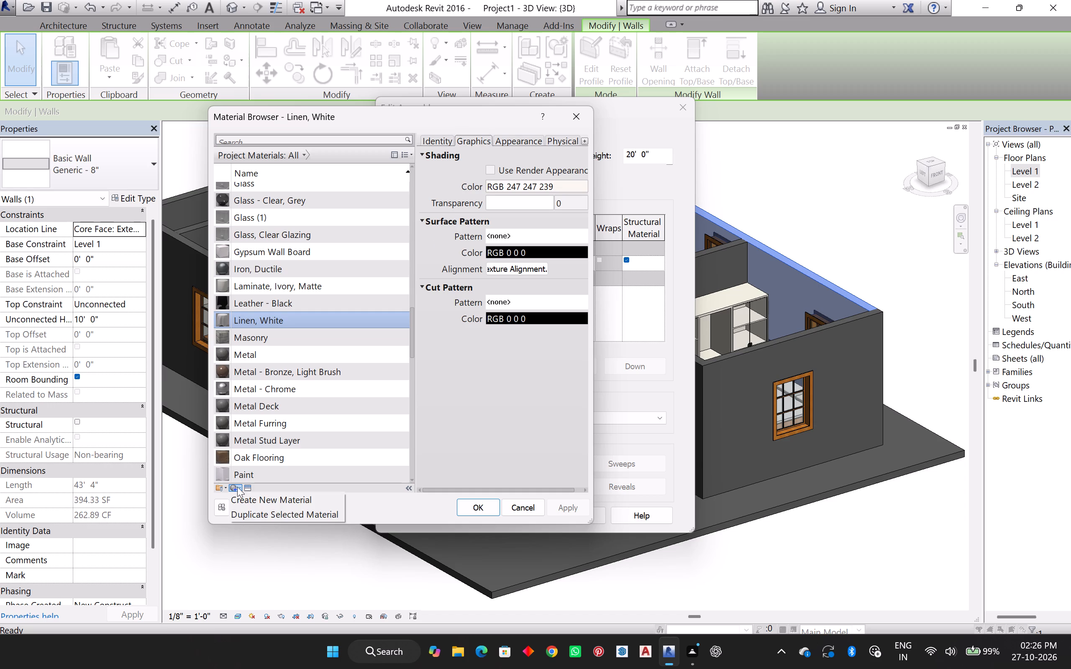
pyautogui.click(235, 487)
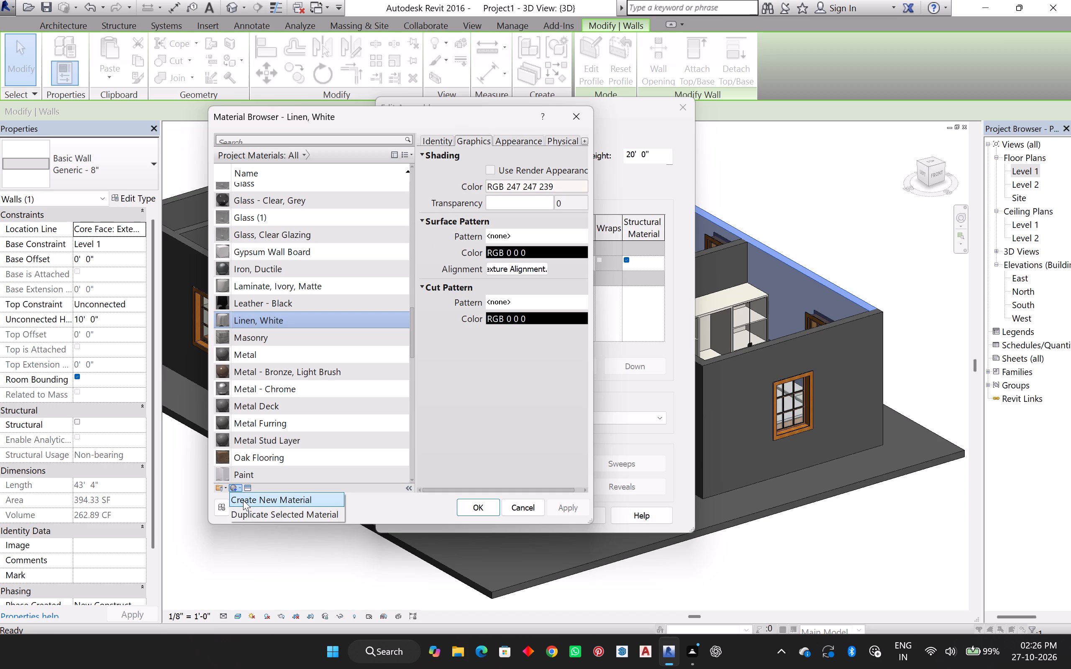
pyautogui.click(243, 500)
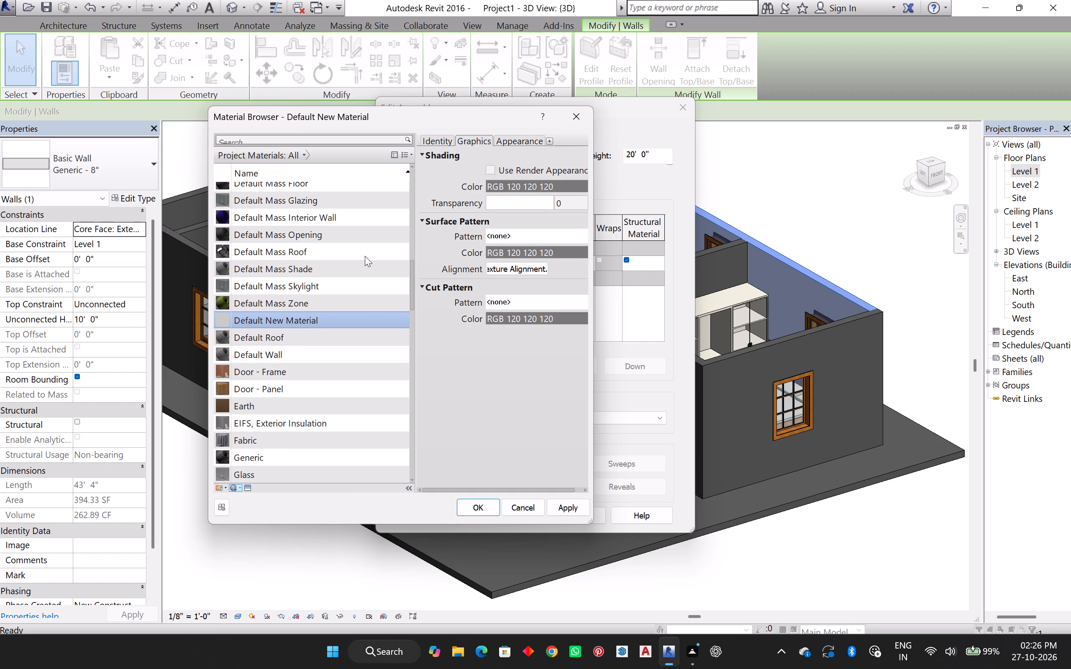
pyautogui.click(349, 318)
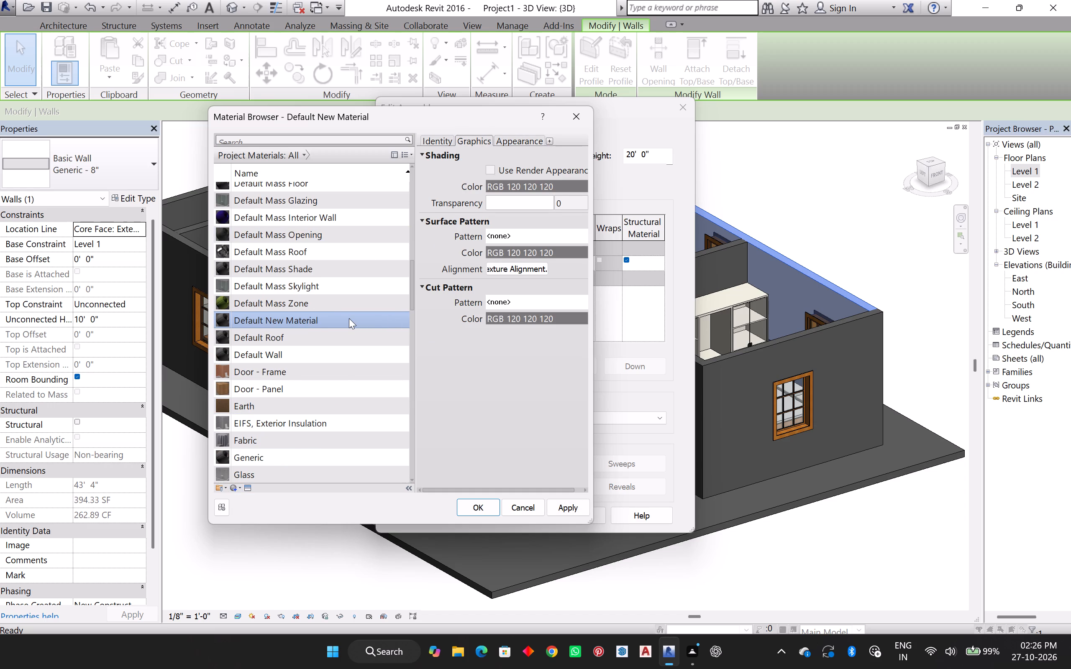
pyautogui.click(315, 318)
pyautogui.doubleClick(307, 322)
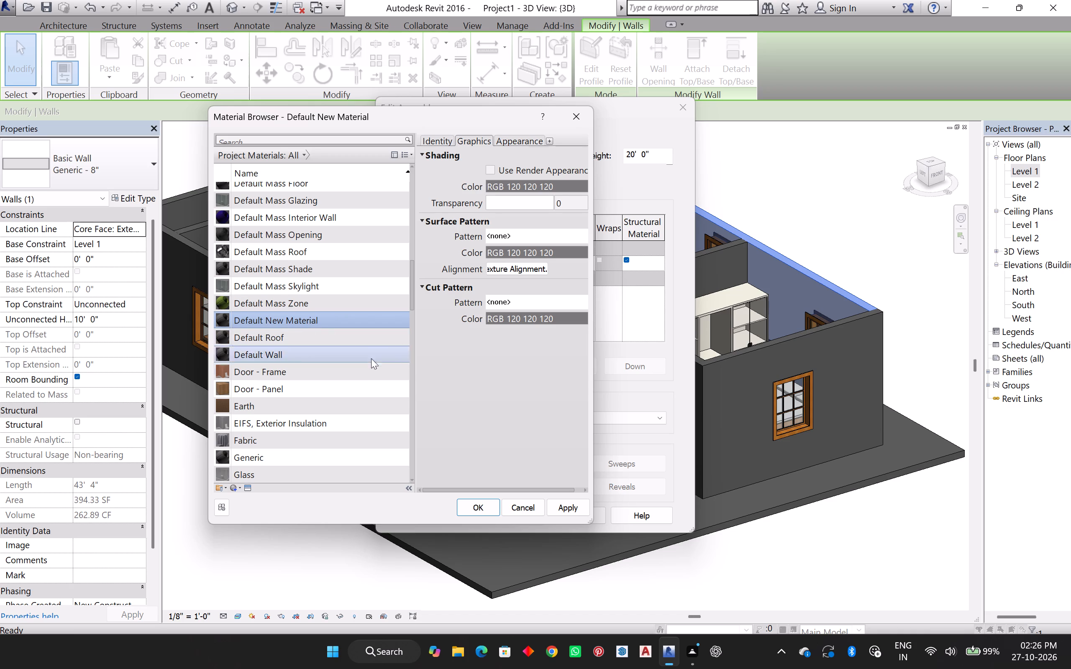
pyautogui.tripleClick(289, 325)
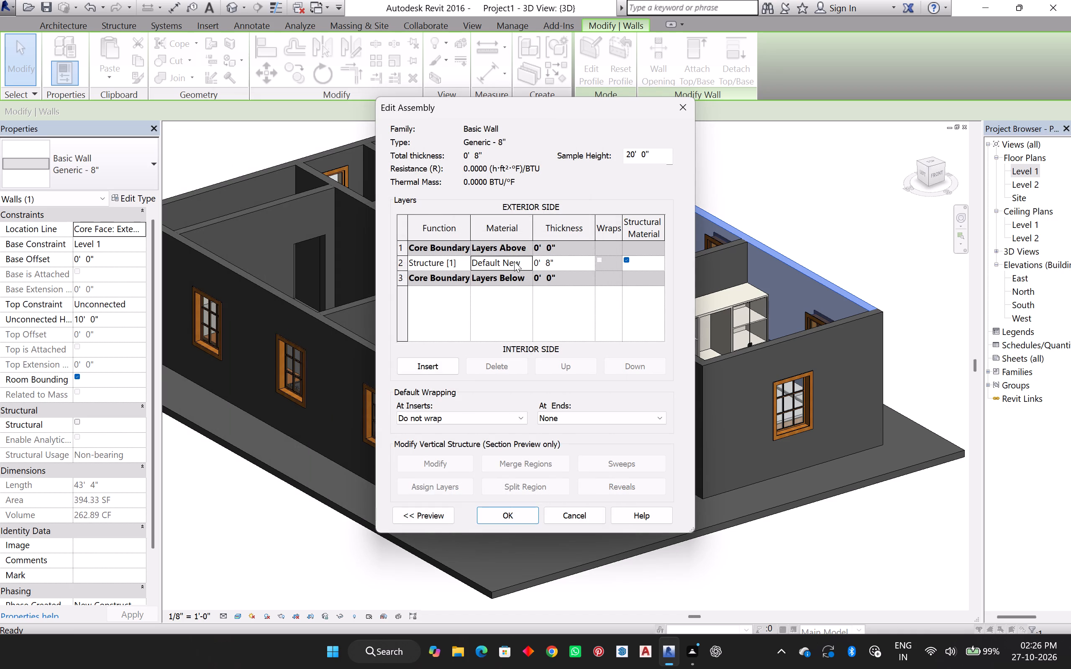
# Create another new material, rename it p1, and assign it to the structure layer of the Generic - 8" wall type.
pyautogui.click(526, 261)
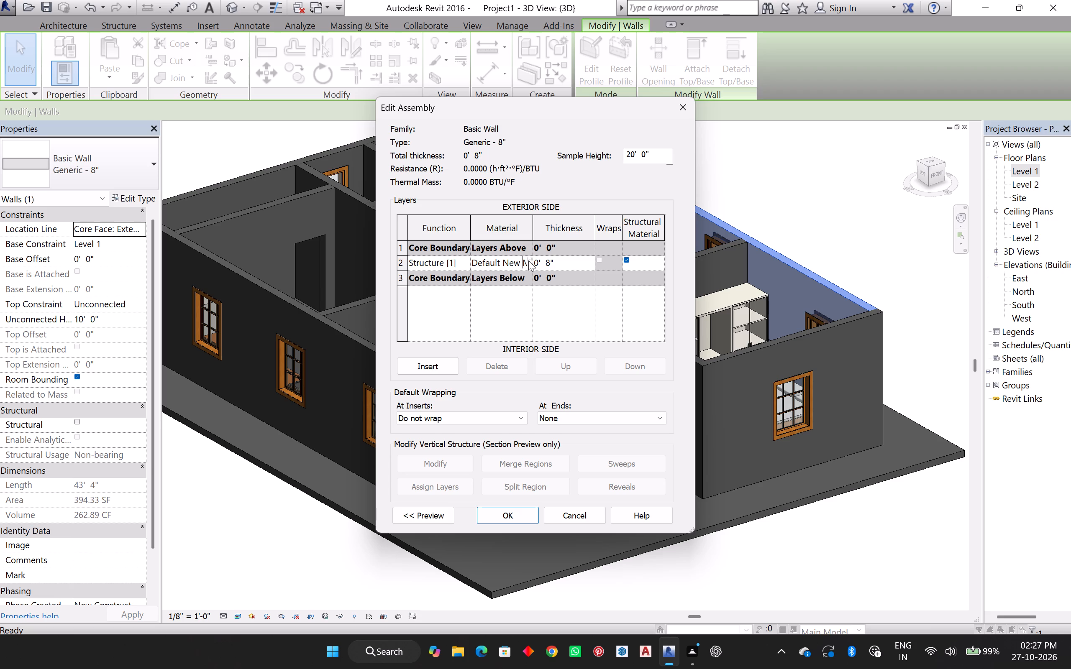
pyautogui.click(529, 258)
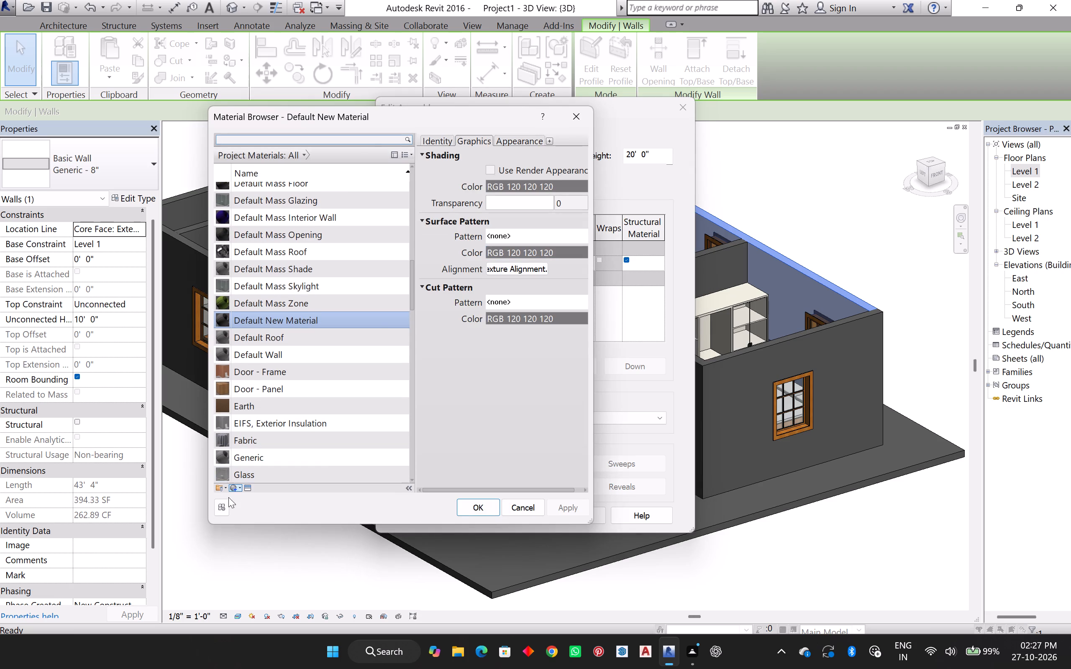
pyautogui.click(235, 488)
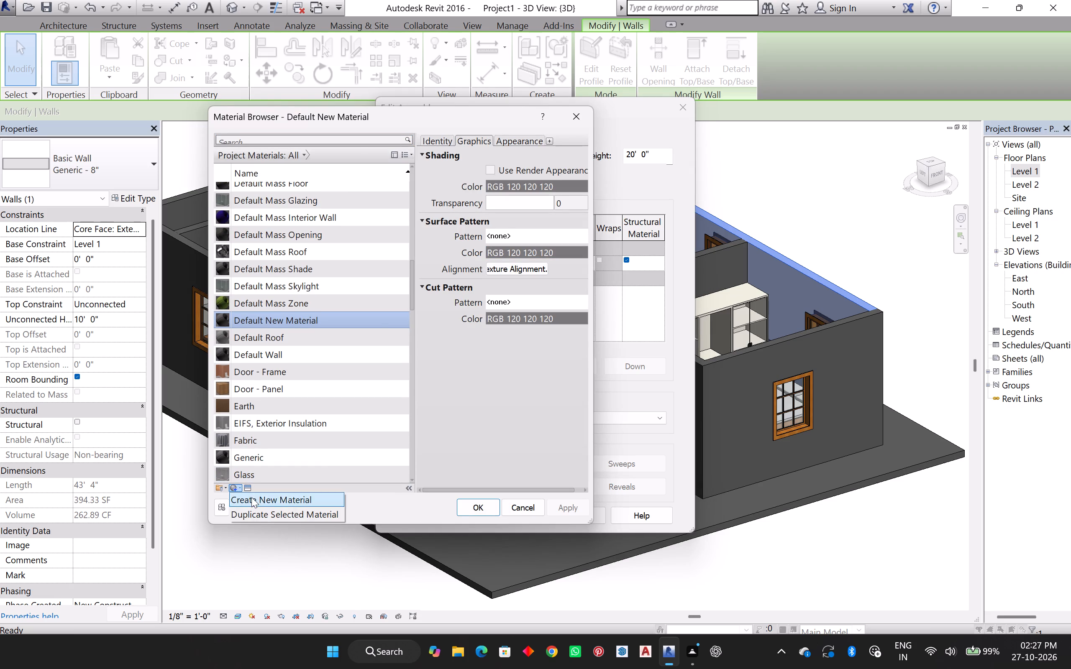
pyautogui.click(251, 497)
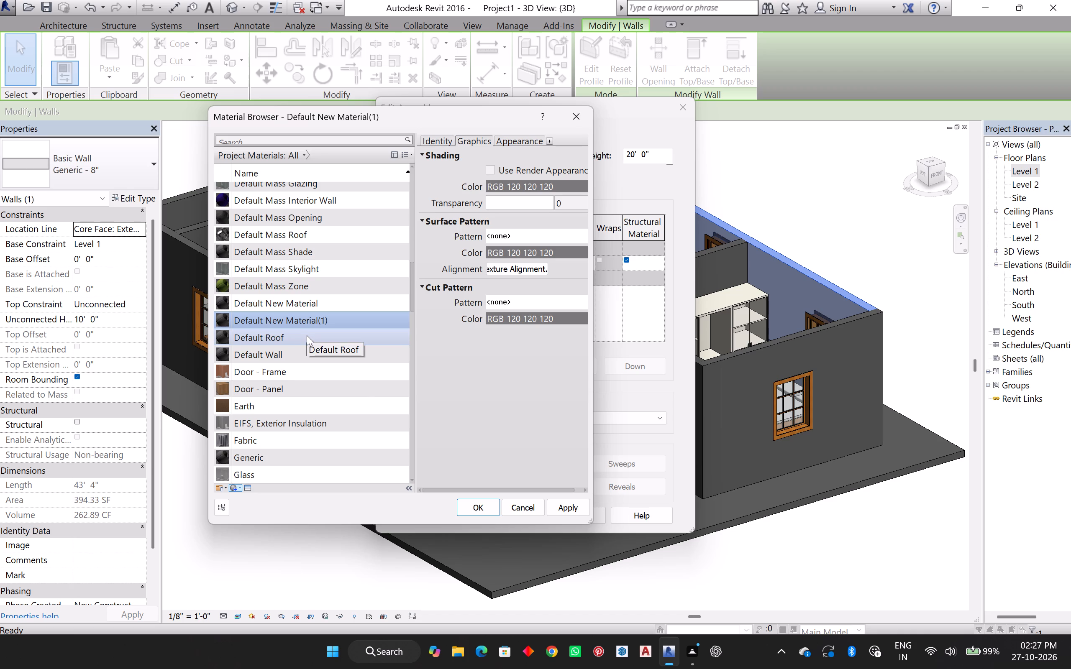
pyautogui.rightClick(305, 321)
pyautogui.rightClick(305, 321)
pyautogui.click(324, 362)
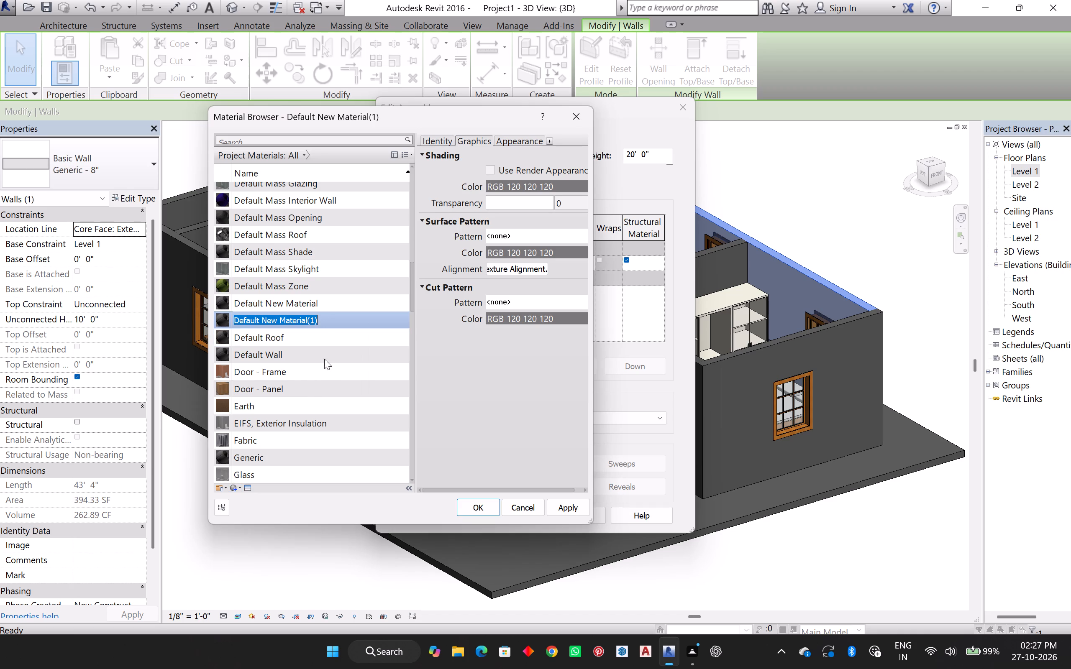
pyautogui.press(']')
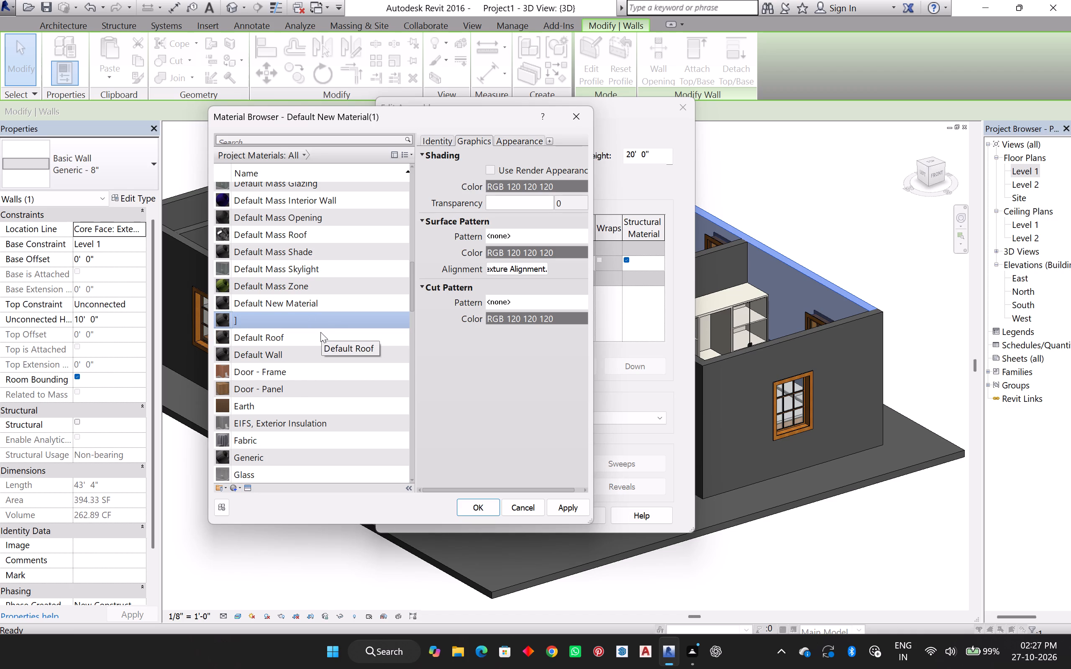
pyautogui.press('BackSpace')
pyautogui.press('p')
pyautogui.press('1')
pyautogui.click(480, 510)
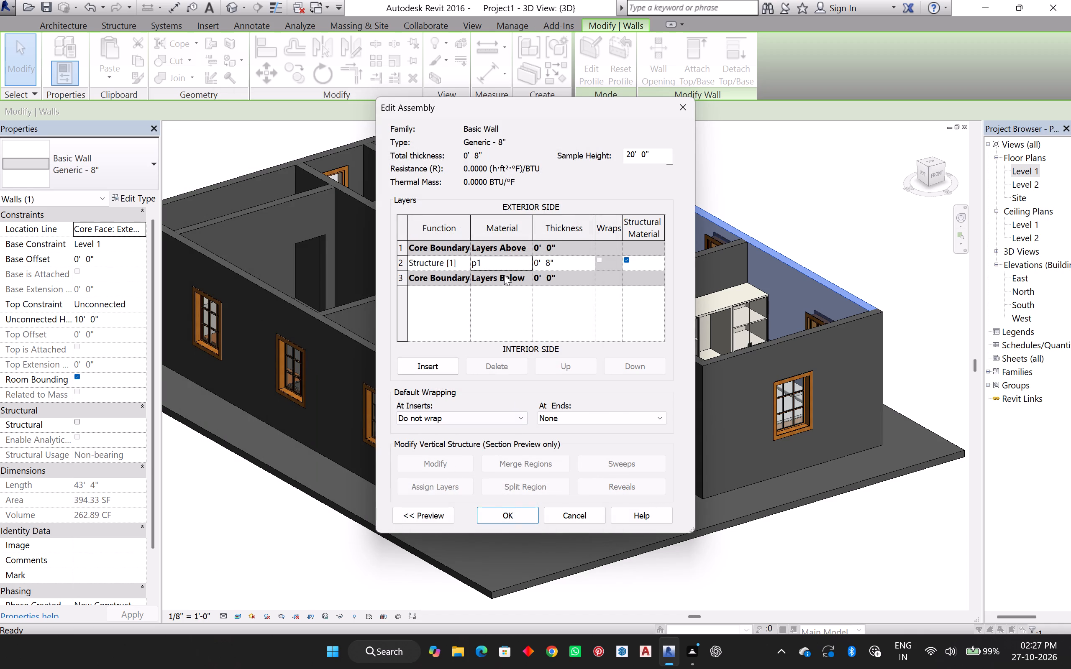
# Search the appearance assets for "wall paint" and apply the Cafe wall paint from the Appearance Library to material p1.
pyautogui.click(504, 260)
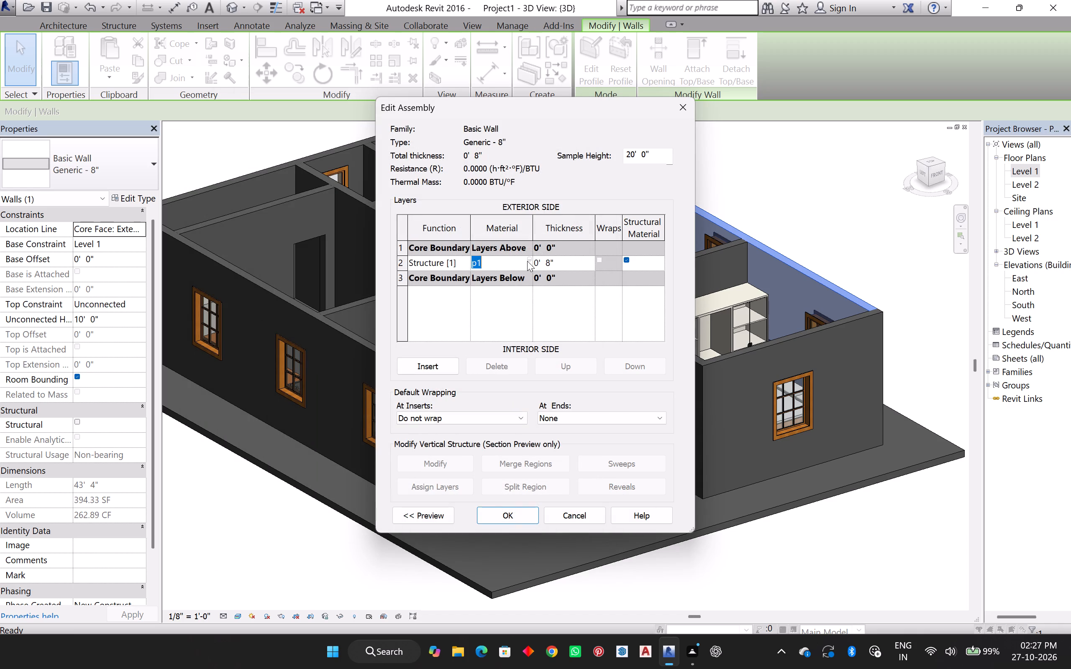
pyautogui.click(530, 257)
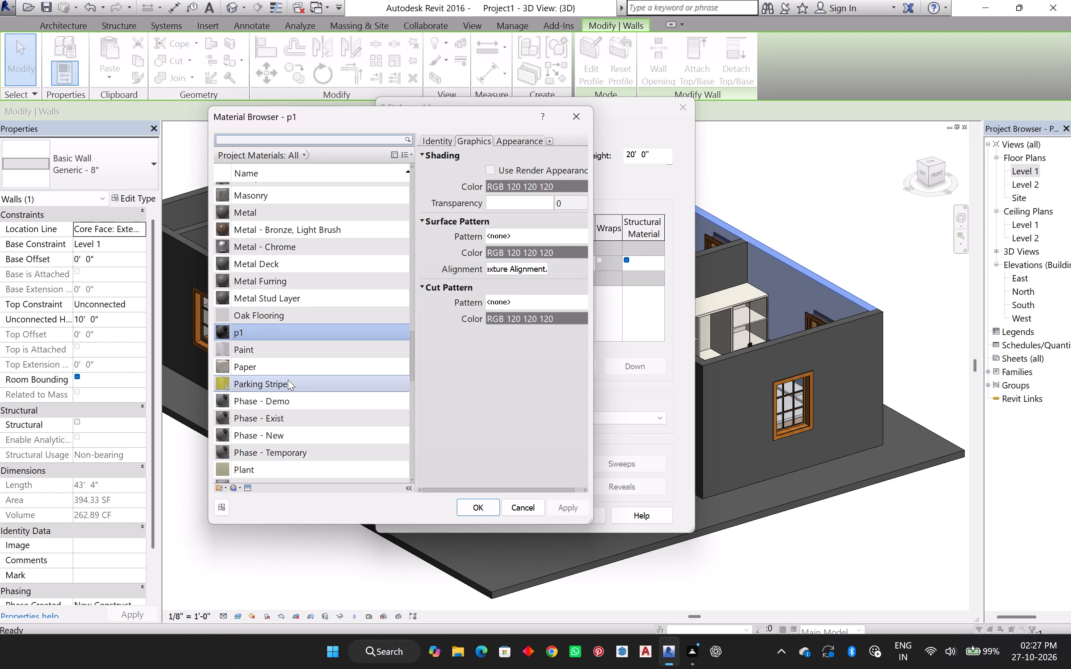
pyautogui.click(245, 484)
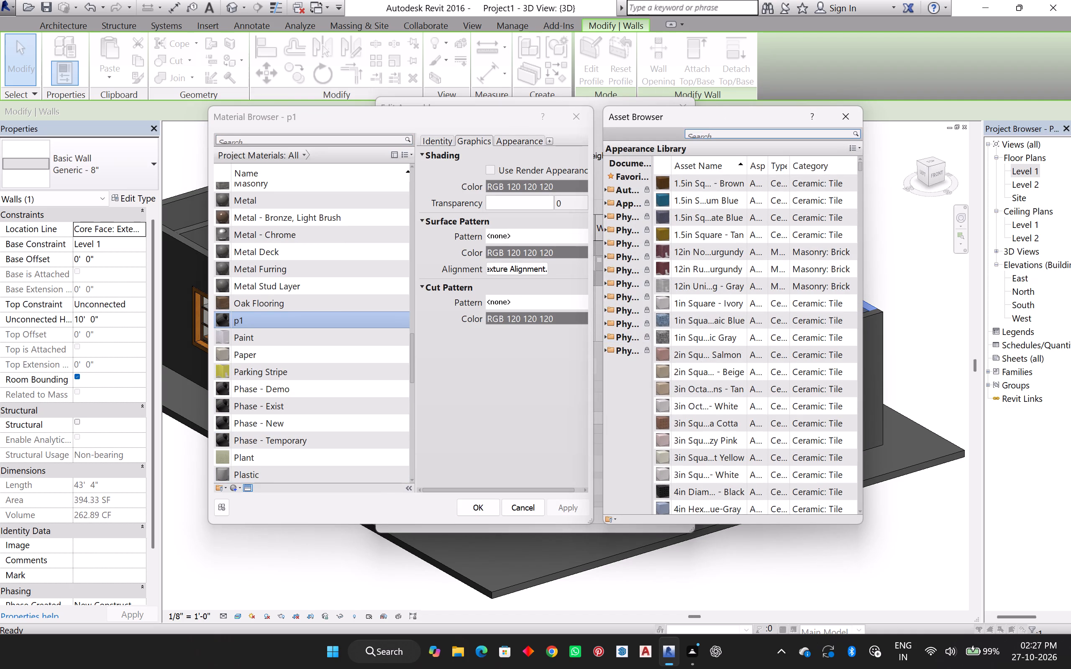
pyautogui.click(715, 132)
pyautogui.write('wall')
pyautogui.press('space')
pyautogui.write('paint')
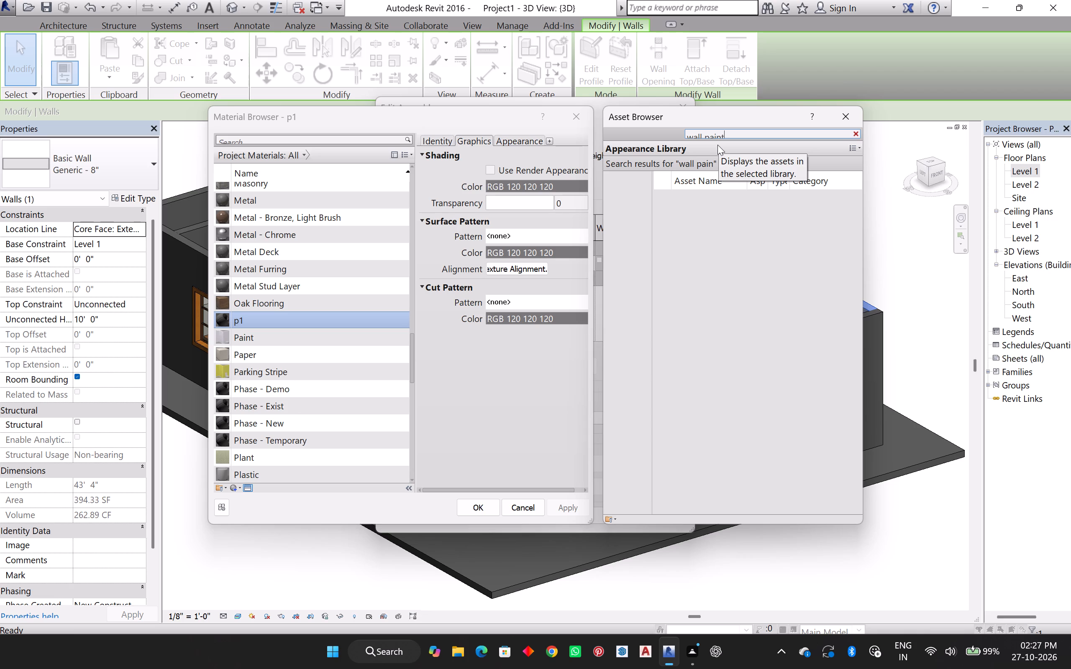
pyautogui.press('Return')
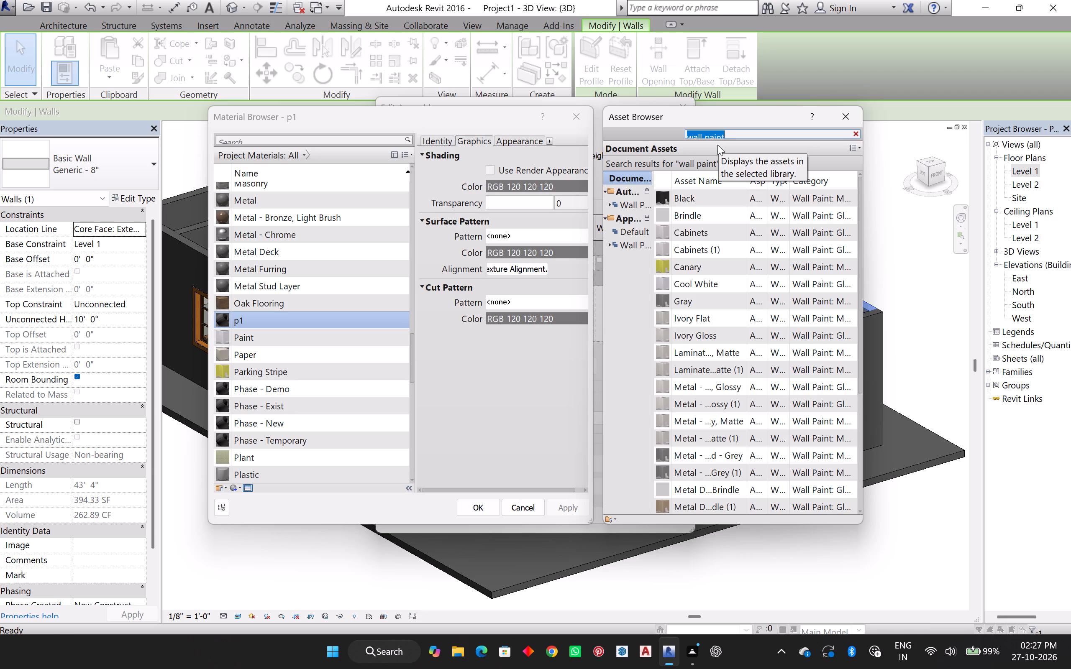
pyautogui.scroll(-2, 705, 301)
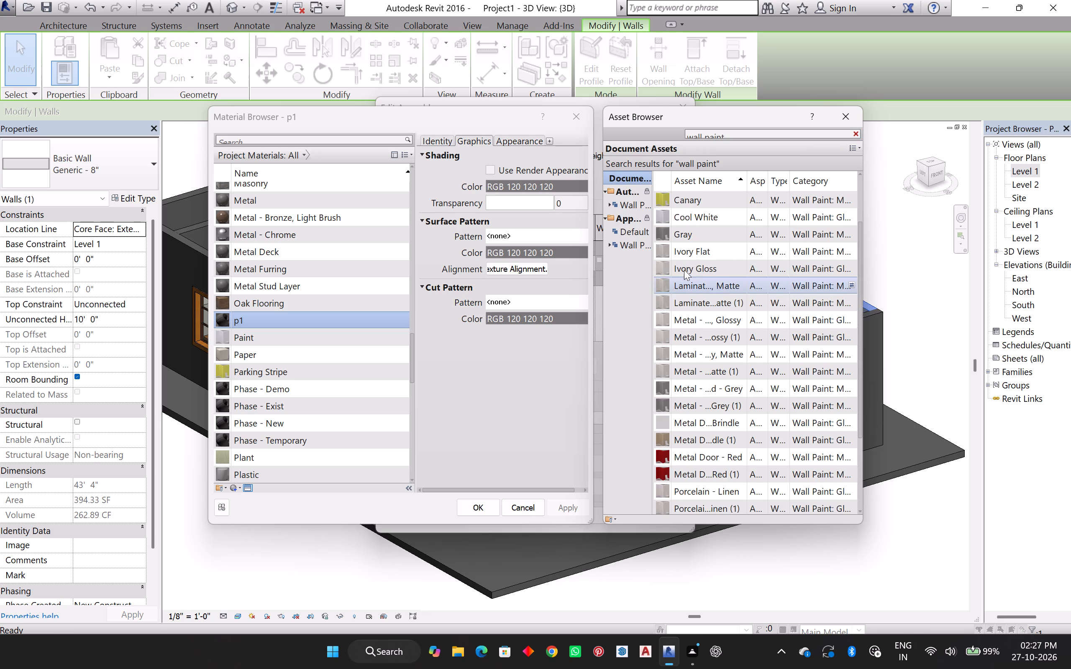
pyautogui.click(635, 242)
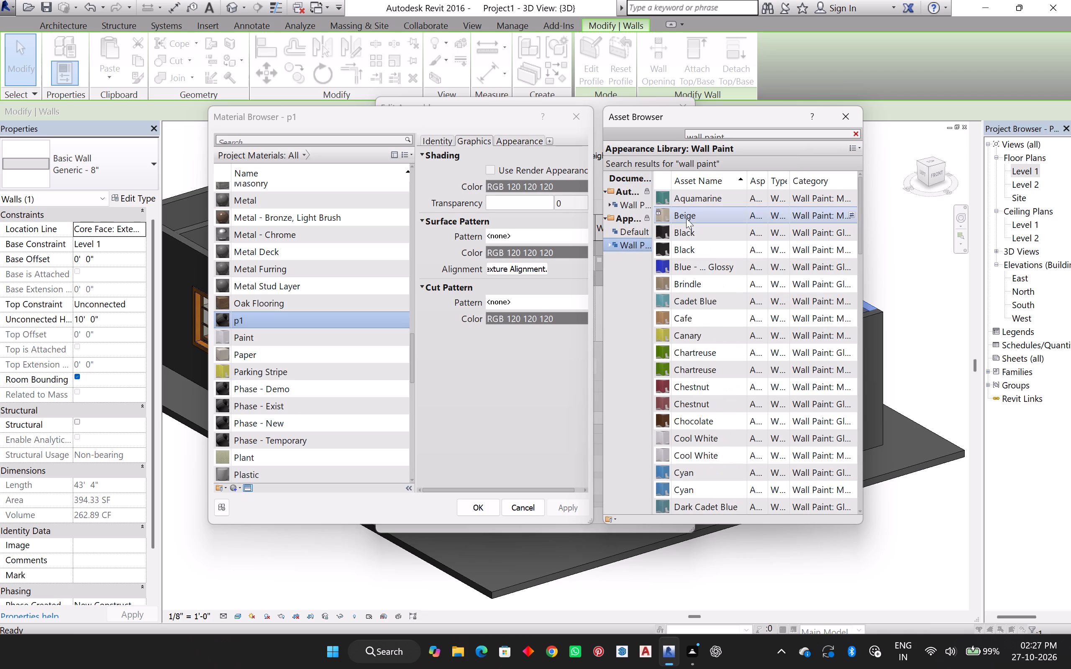
pyautogui.click(703, 319)
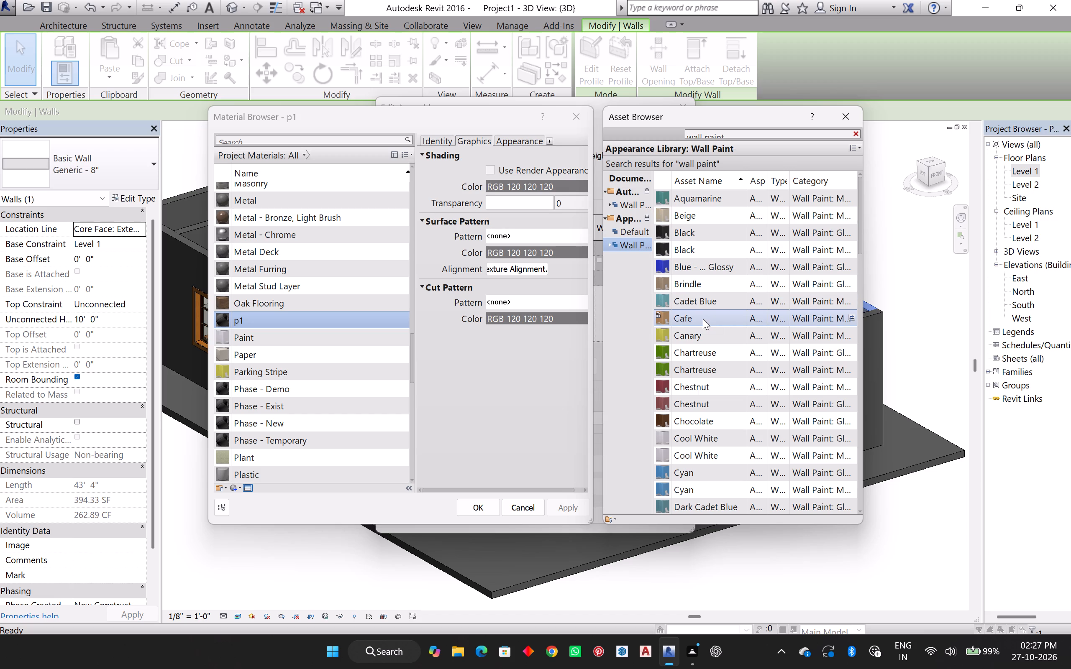
pyautogui.click(703, 319)
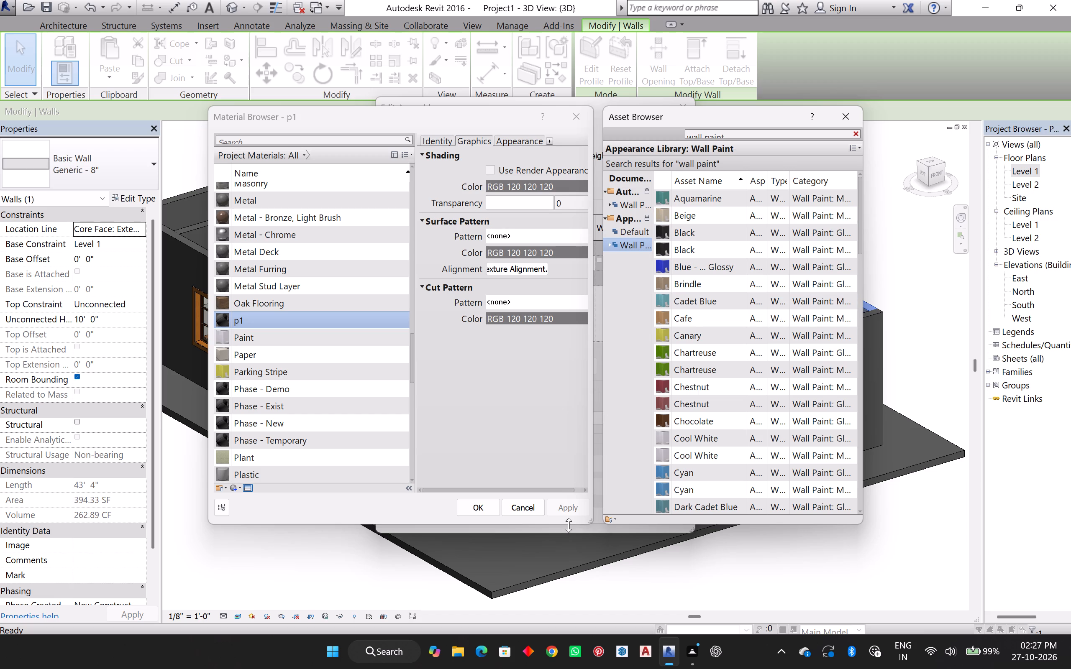
pyautogui.doubleClick(692, 316)
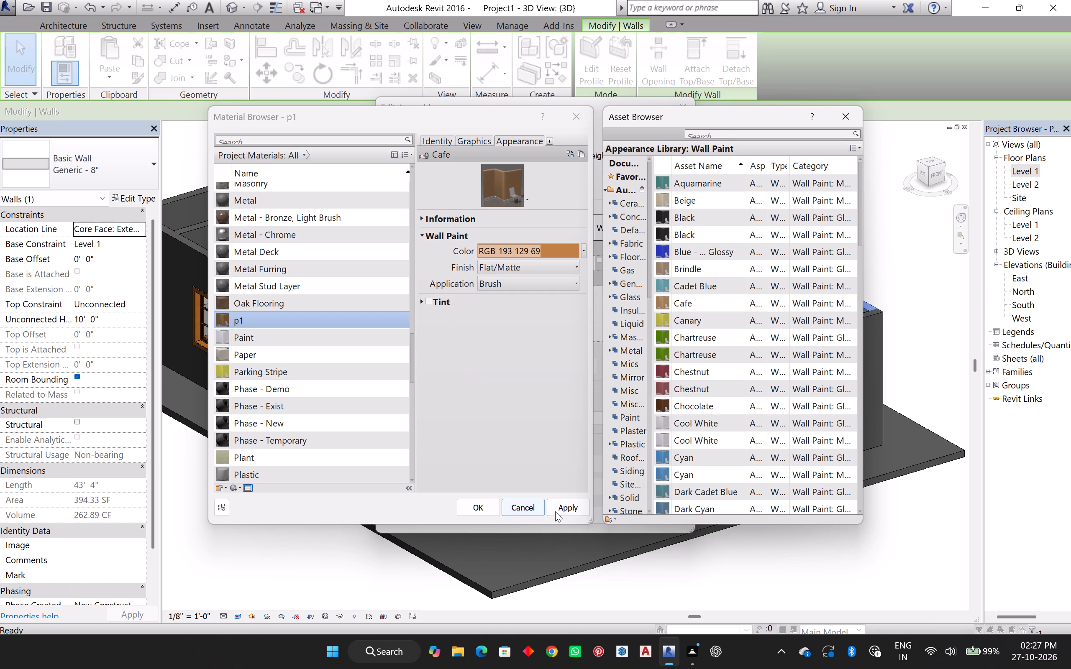
pyautogui.click(559, 511)
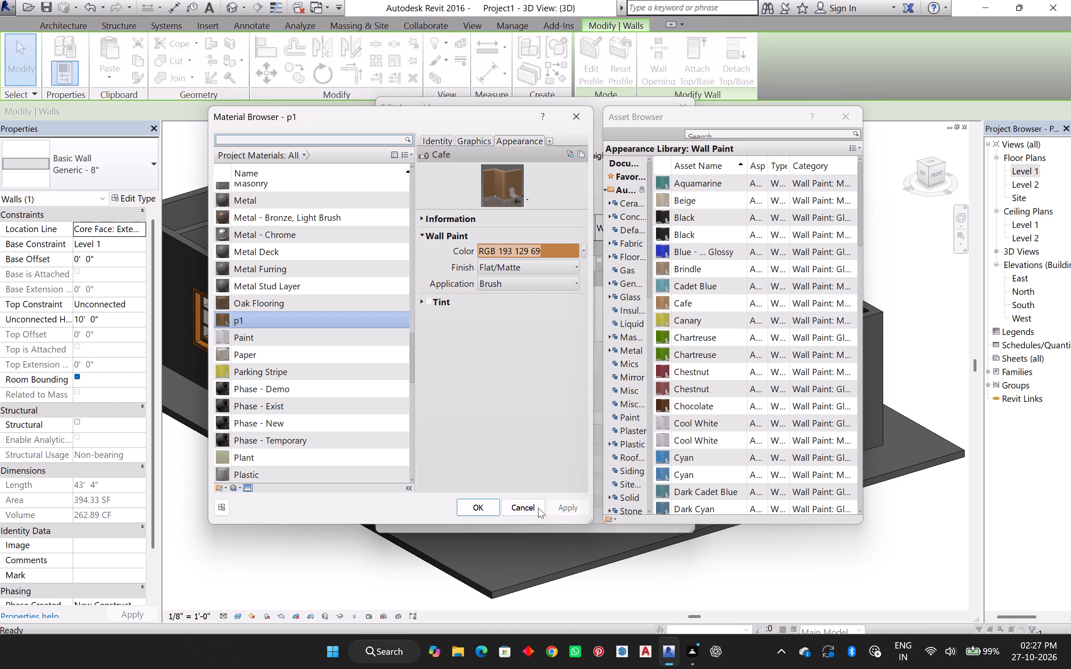
pyautogui.click(484, 514)
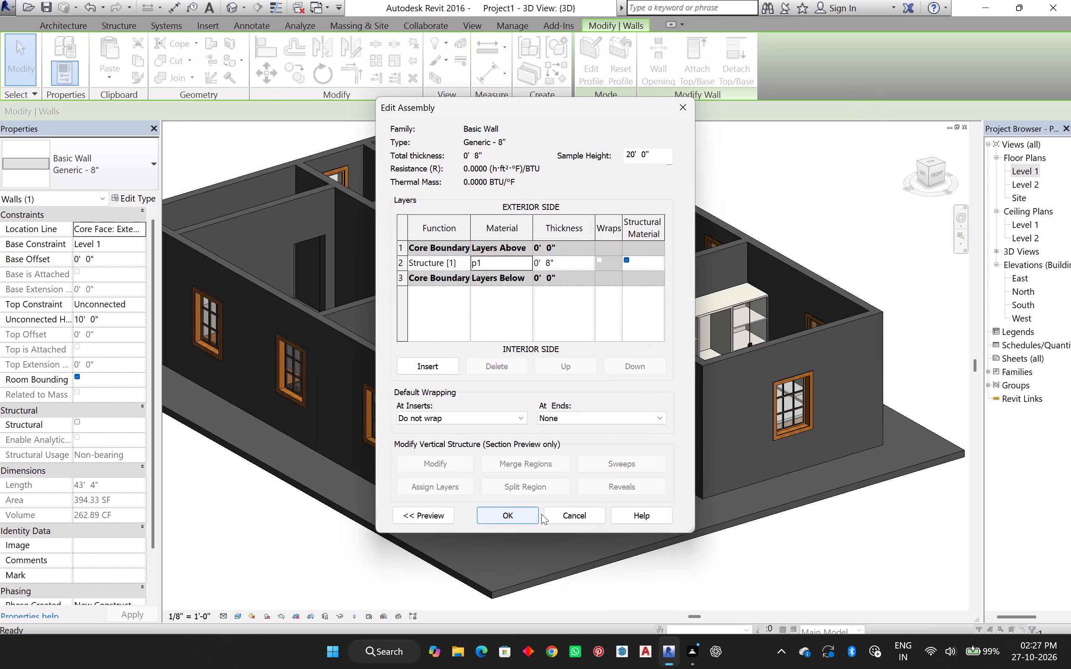
# Accept the edited layer assembly and apply material p1 to the Generic - 8" wall type.
pyautogui.click(506, 511)
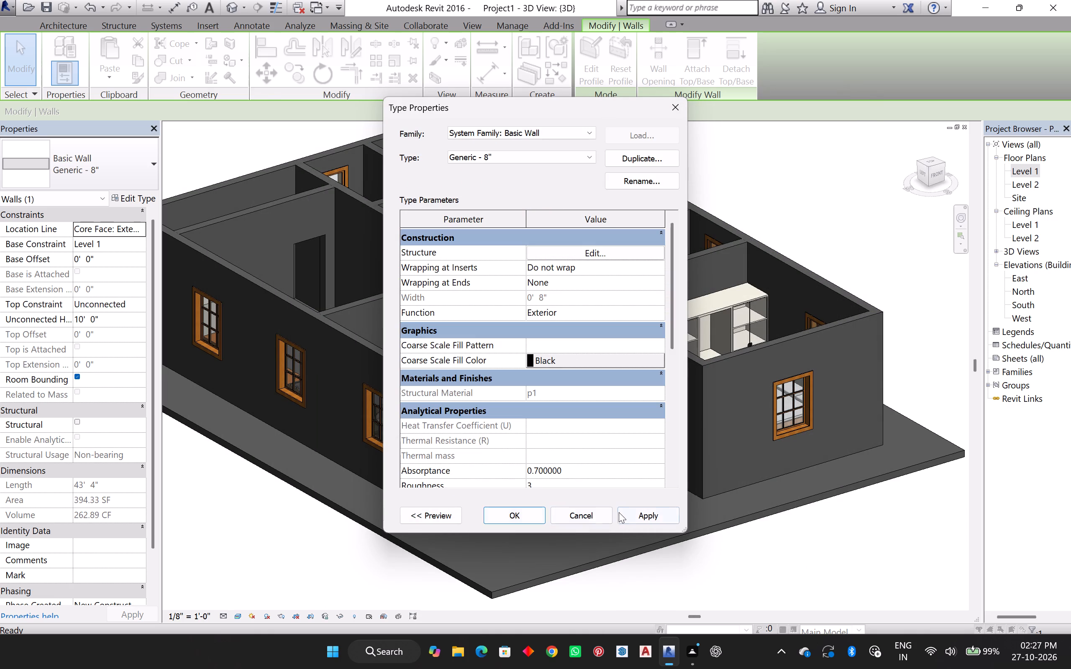
pyautogui.click(623, 512)
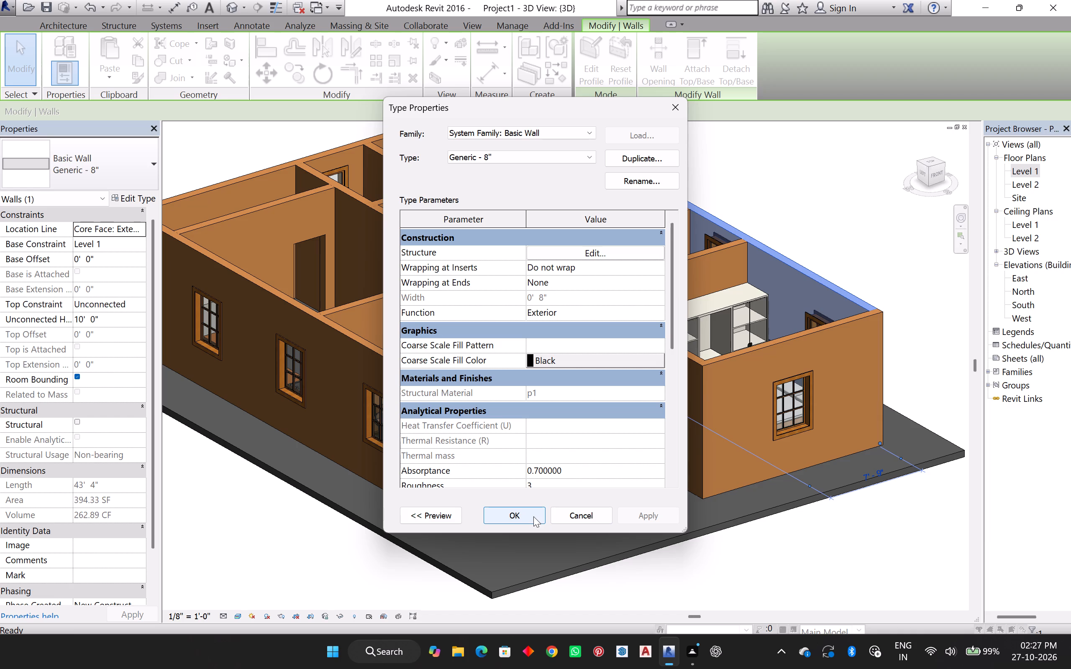
# Reopen material p1 from the wall type's structure layer and search the appearance assets for "wall".
pyautogui.click(597, 251)
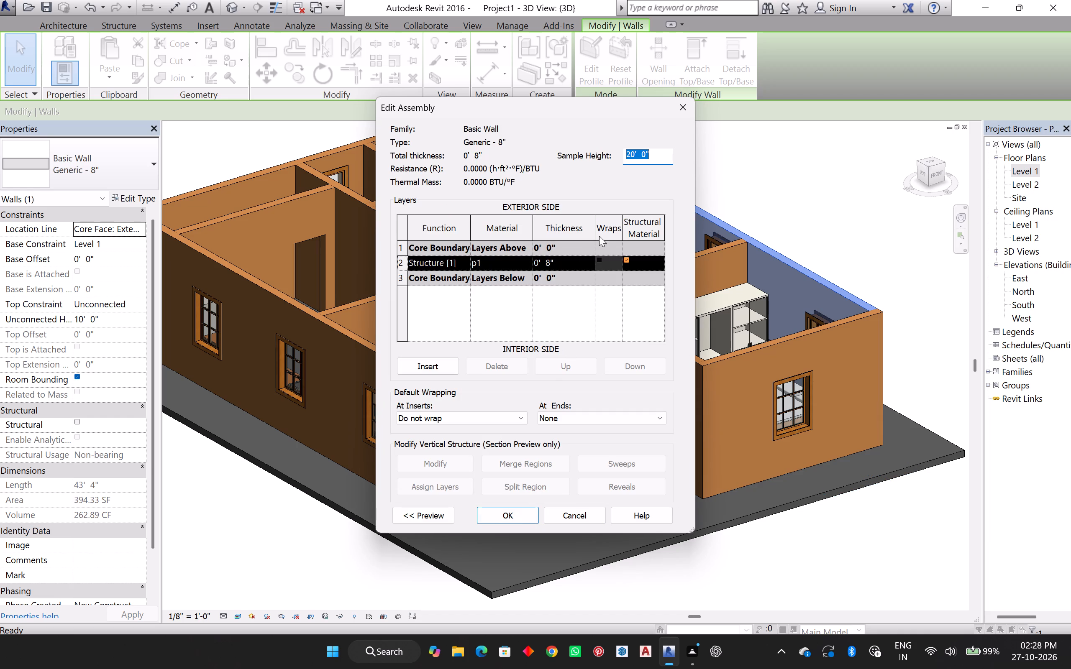
pyautogui.click(512, 260)
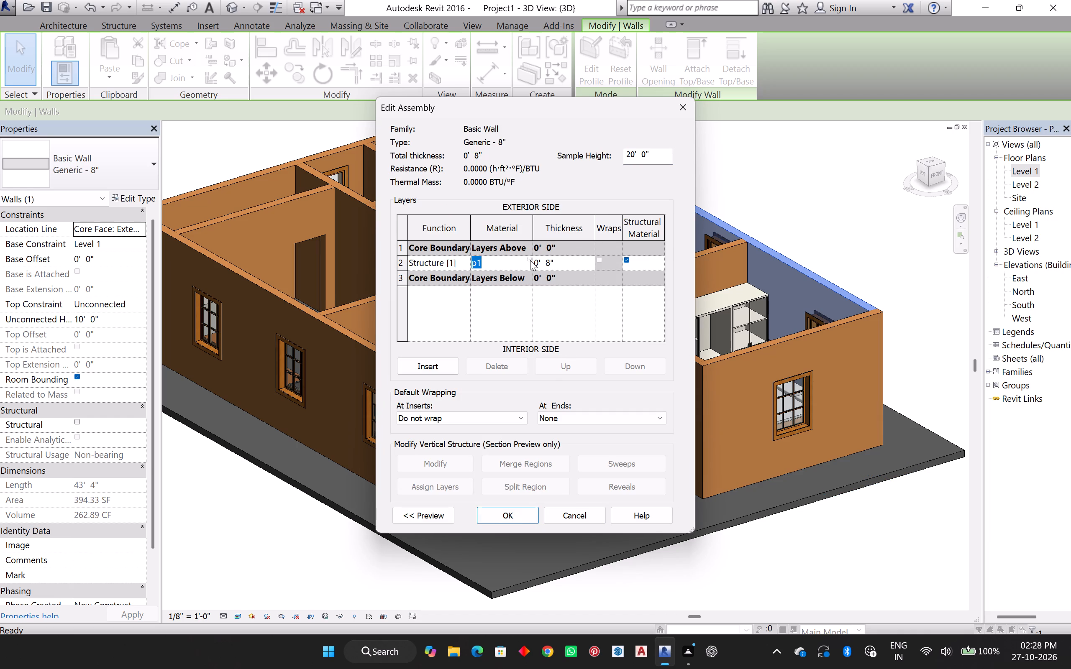
pyautogui.click(530, 260)
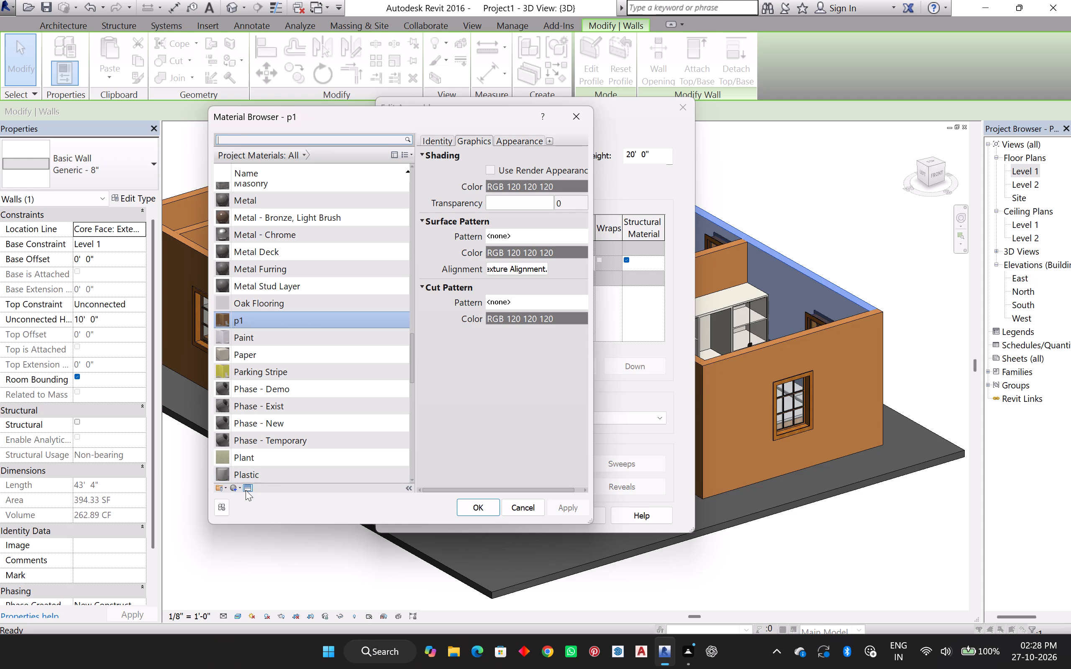
pyautogui.click(246, 490)
pyautogui.click(700, 135)
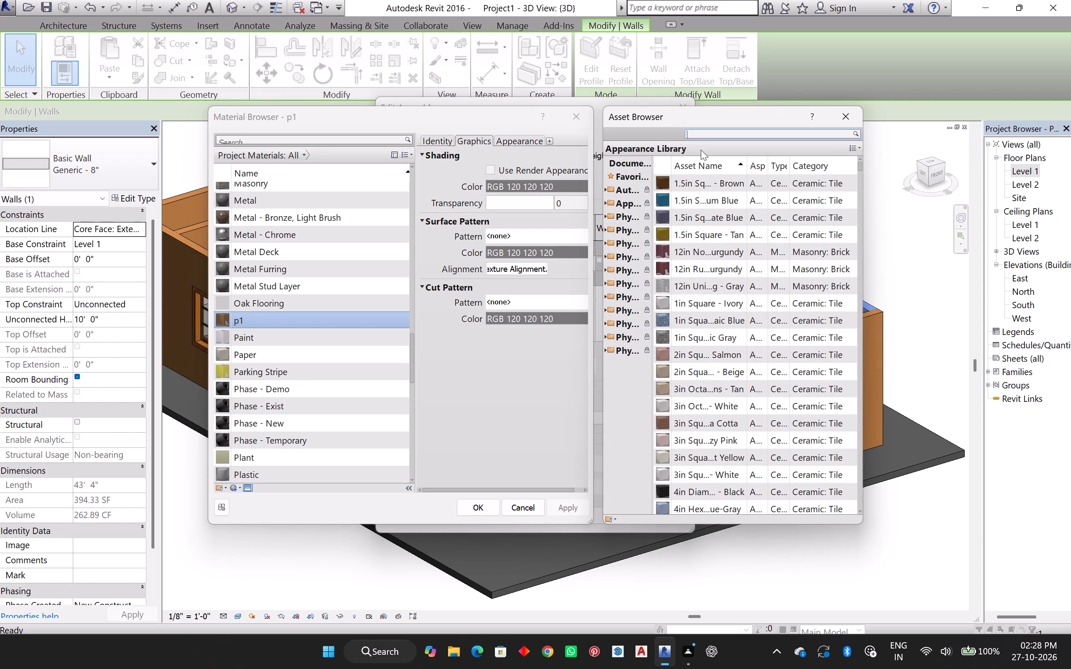
pyautogui.write('wa;ll;')
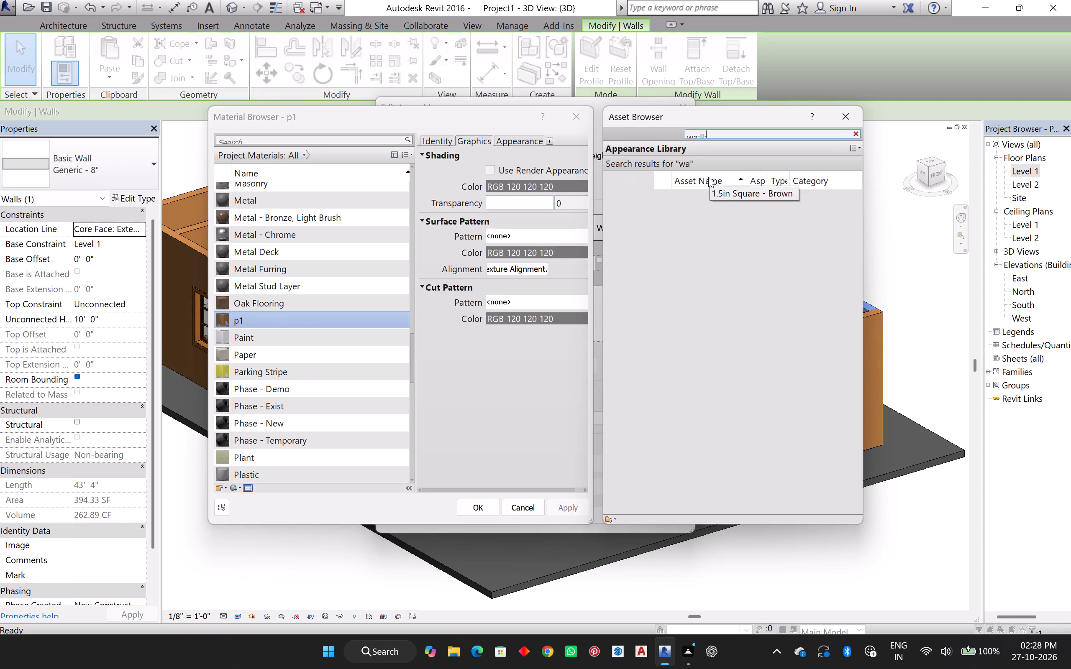
pyautogui.press('BackSpace')
pyautogui.press('BackSpace')
pyautogui.press('BackSpace')
pyautogui.press('BackSpace')
pyautogui.press('BackSpace')
pyautogui.write('all')
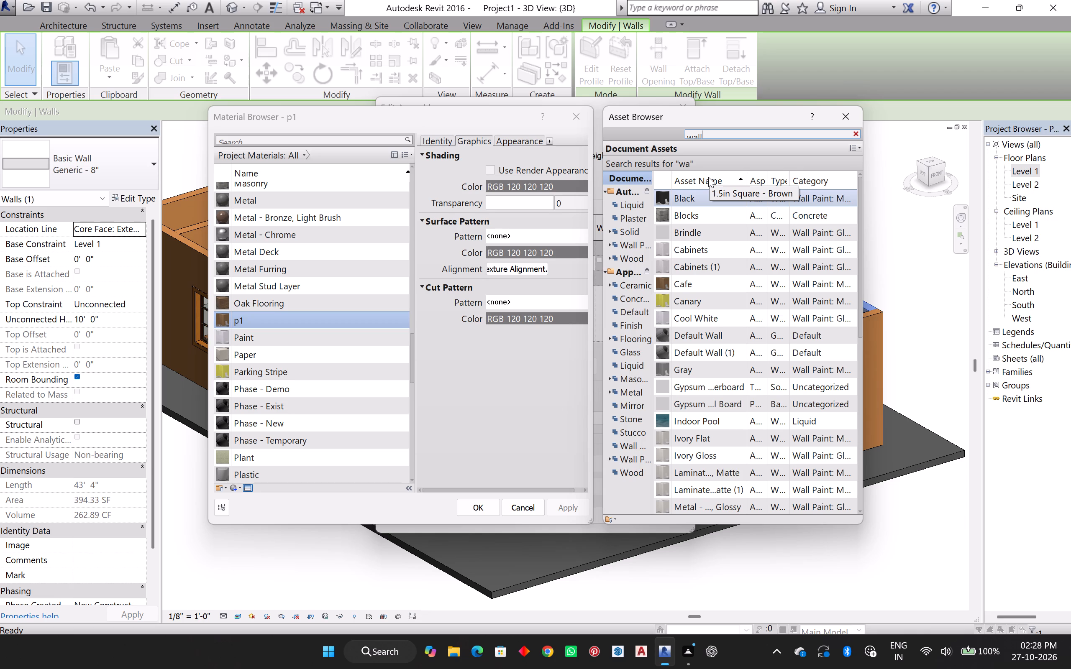
# Replace p1's appearance with the Beige wall paint from the Appearance Library and apply it to the Generic - 8" wall type.
pyautogui.moveTo(697, 170); pyautogui.dragTo(689, 170)
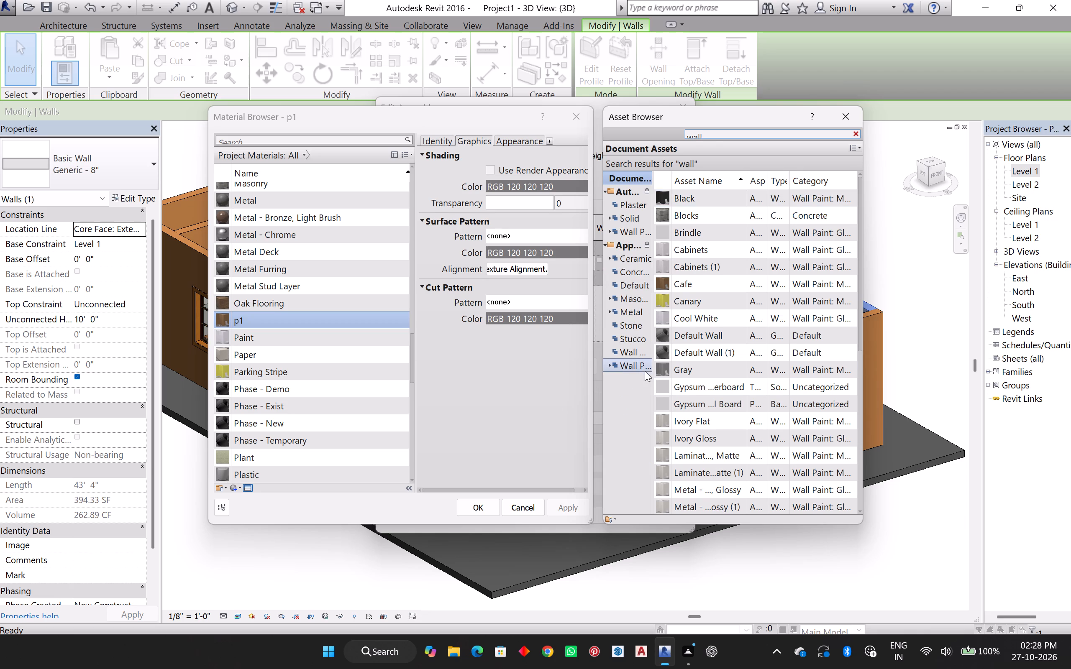
pyautogui.click(645, 370)
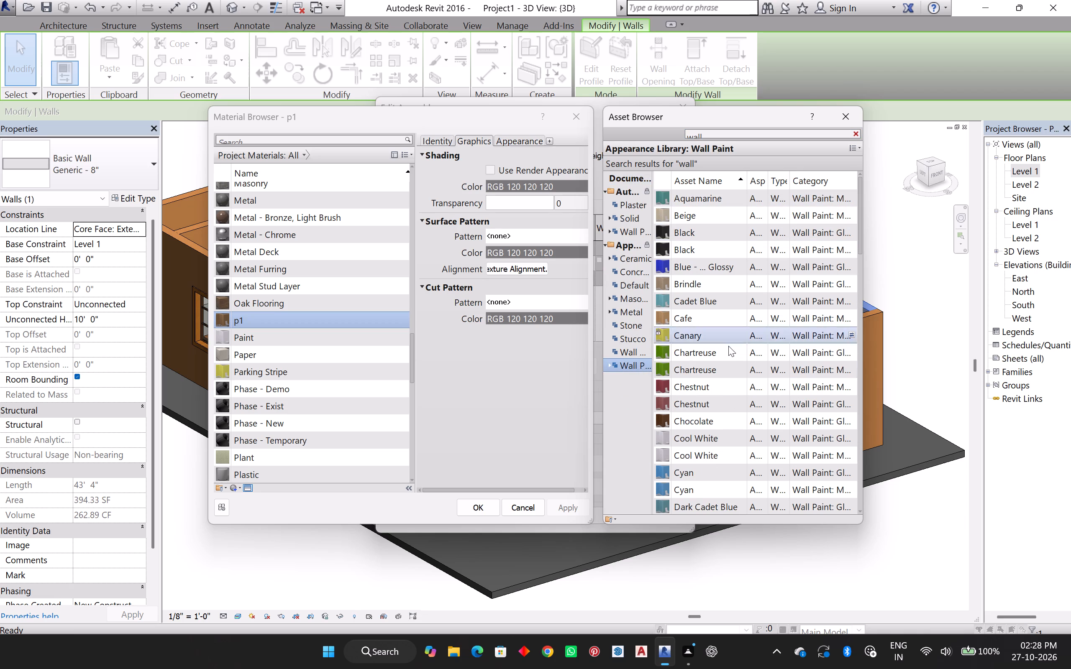
pyautogui.scroll(-3, 723, 453)
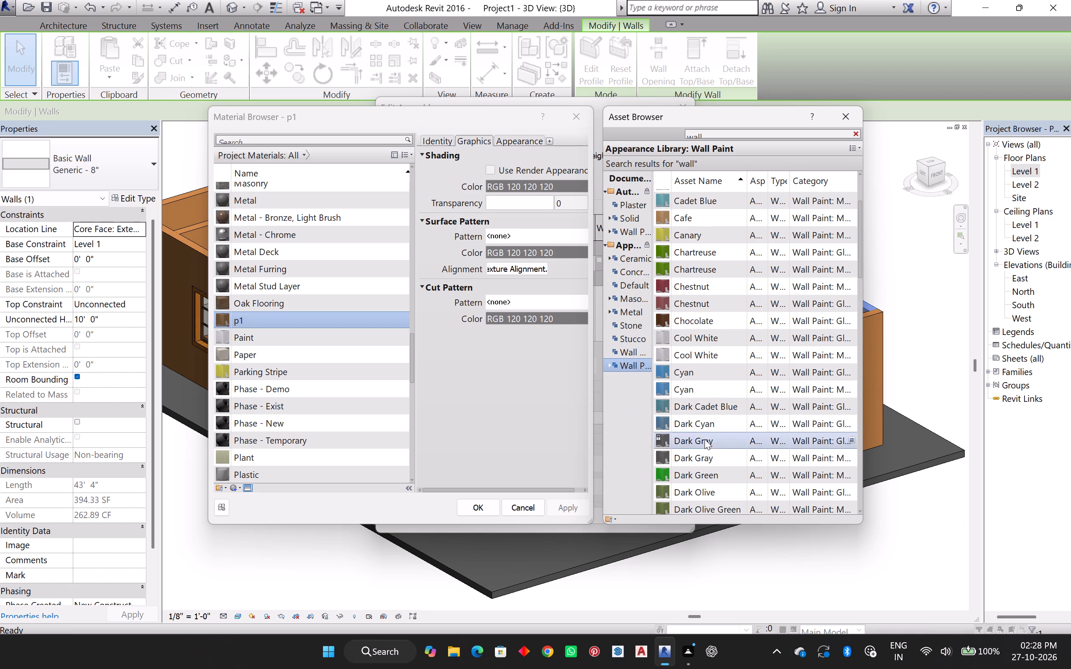
pyautogui.scroll(4, 698, 342)
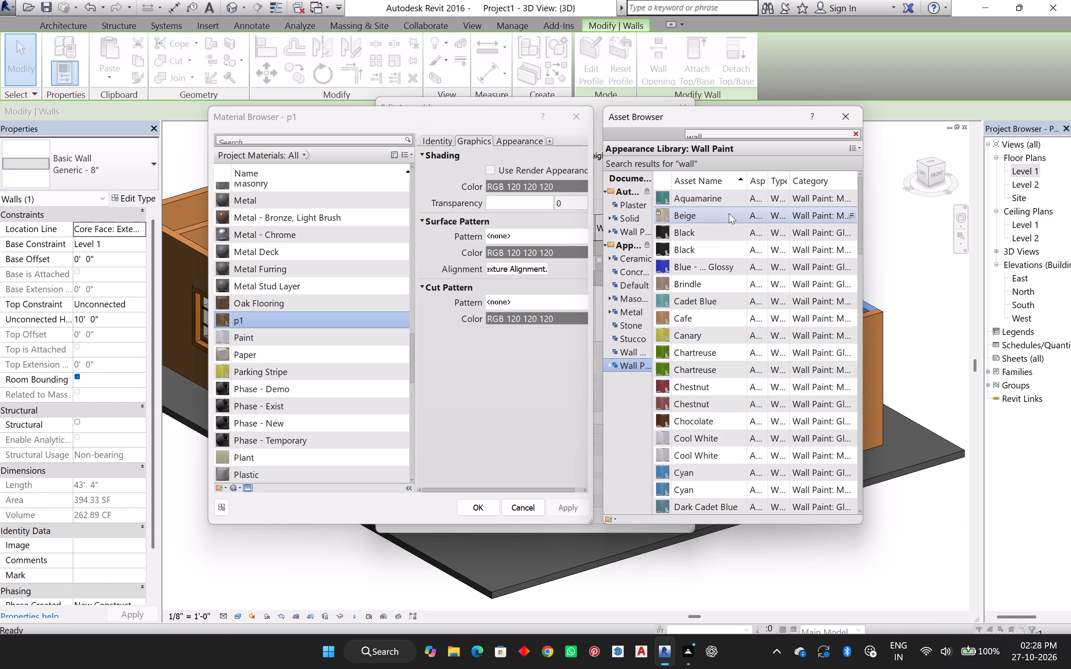
pyautogui.click(729, 213)
pyautogui.doubleClick(729, 215)
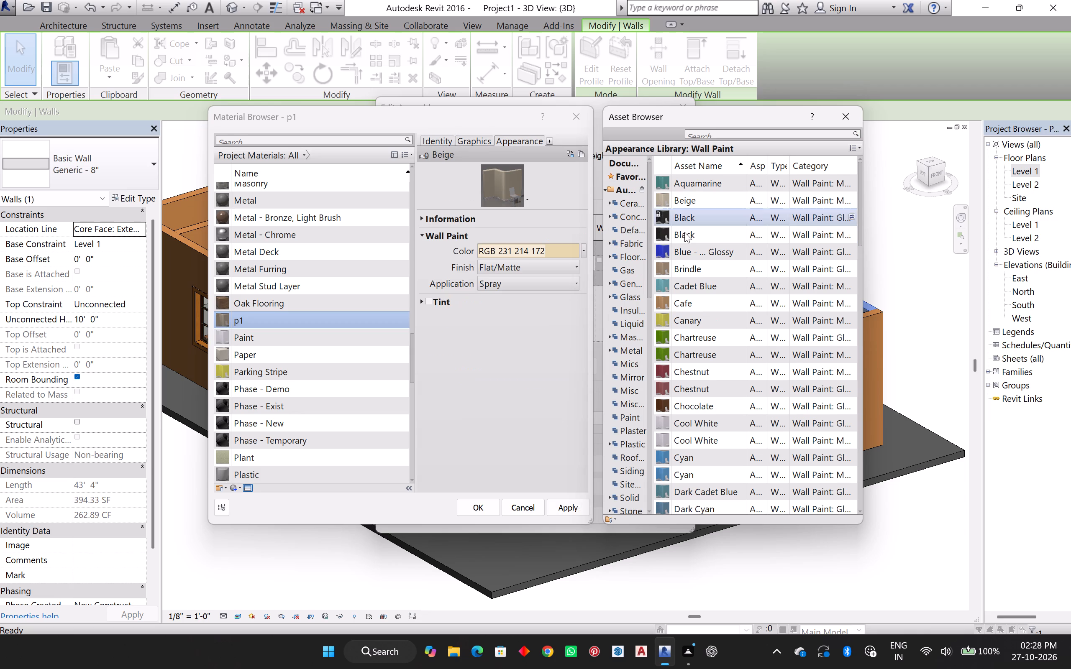
pyautogui.click(571, 503)
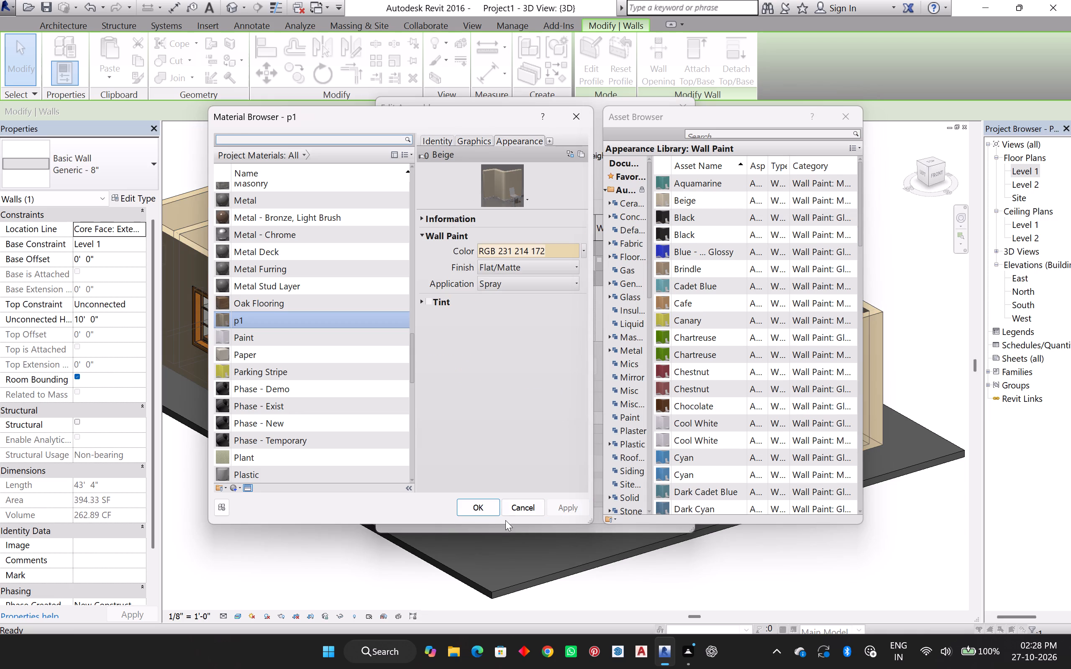
pyautogui.click(486, 508)
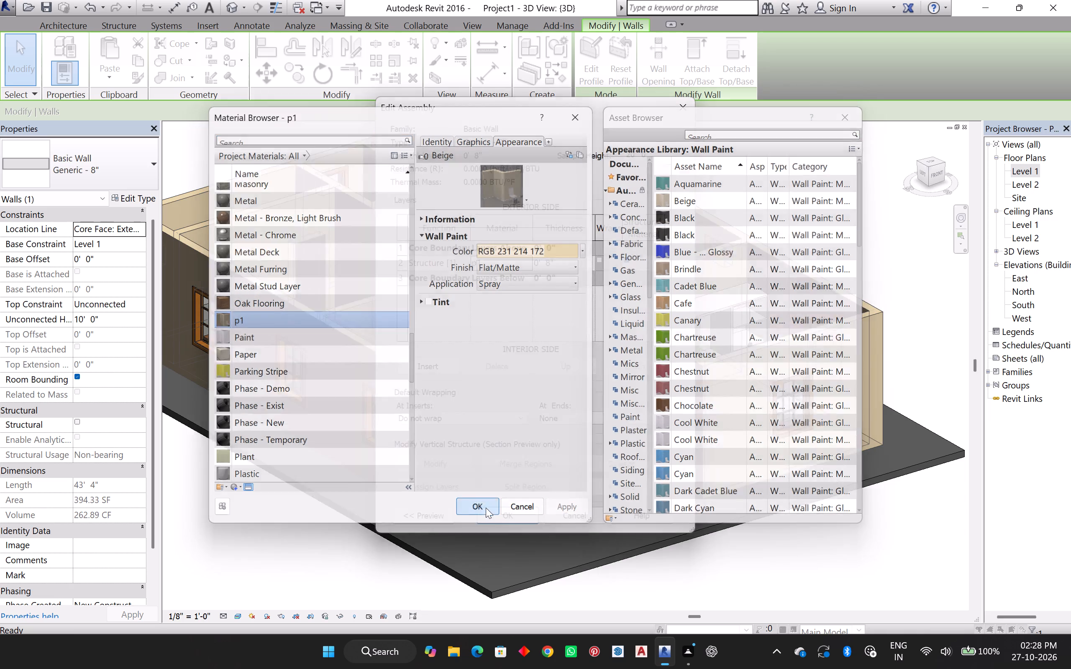
pyautogui.click(510, 517)
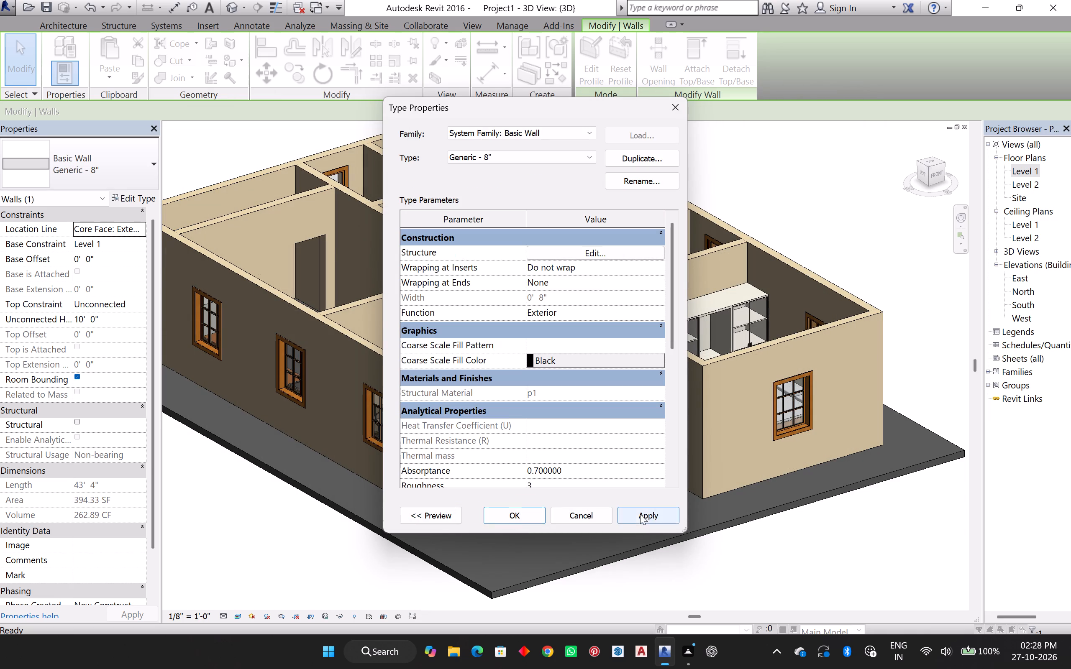
pyautogui.click(640, 514)
pyautogui.click(533, 514)
# Select the floor slab and open the layer assembly of its Generic - 6" 2 type for editing.
pyautogui.scroll(-2, 598, 486)
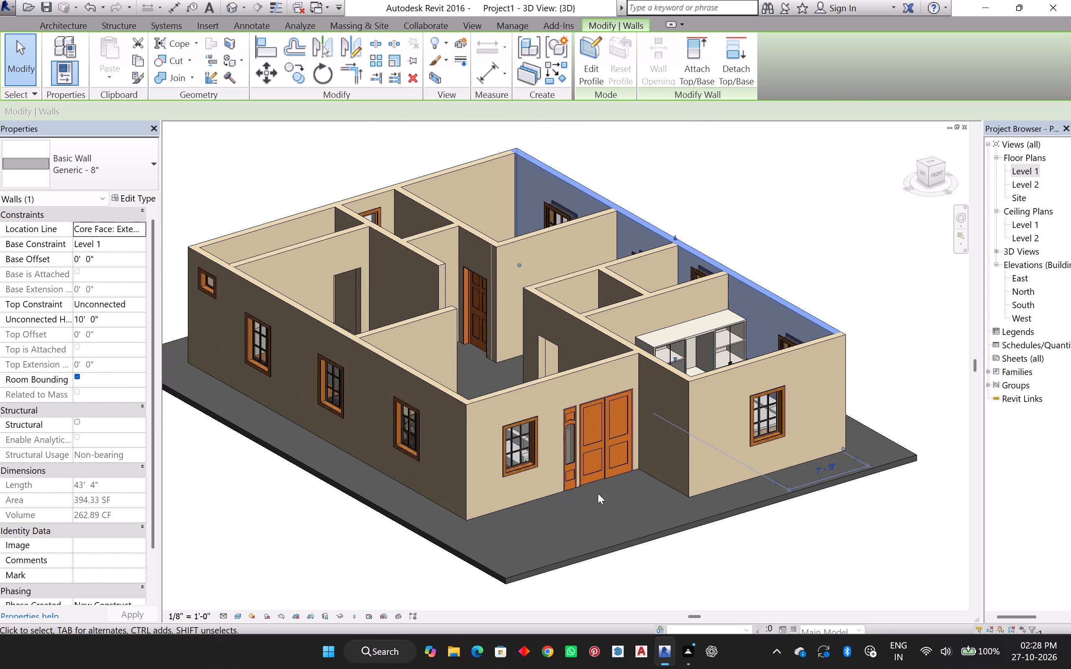
pyautogui.scroll(-1, 598, 493)
pyautogui.click(580, 550)
pyautogui.click(531, 546)
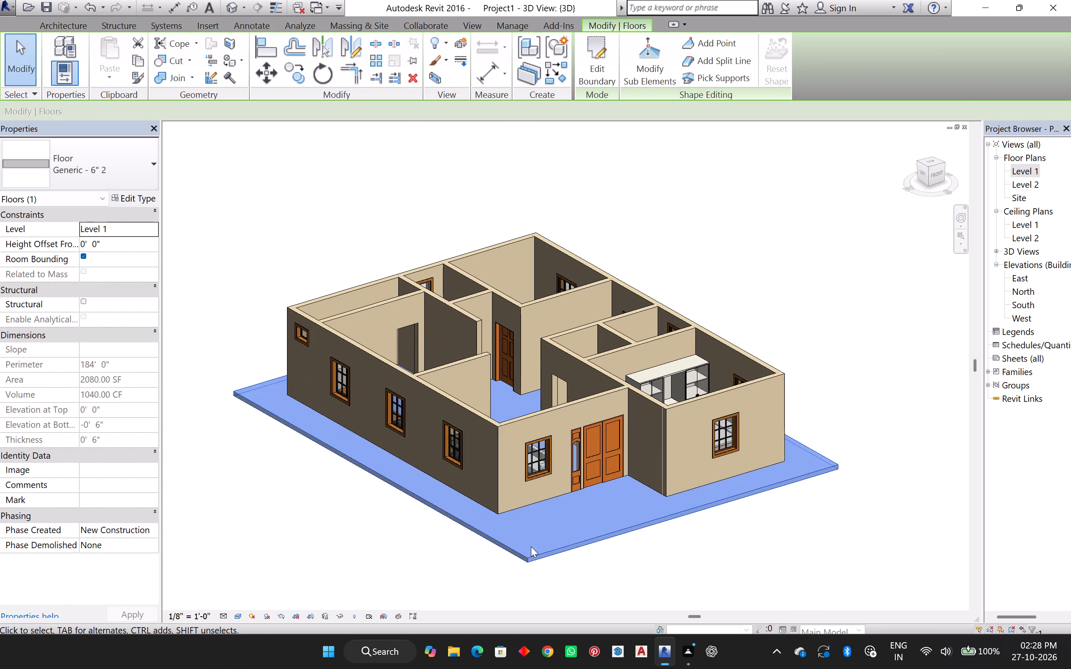
pyautogui.click(531, 542)
pyautogui.doubleClick(531, 542)
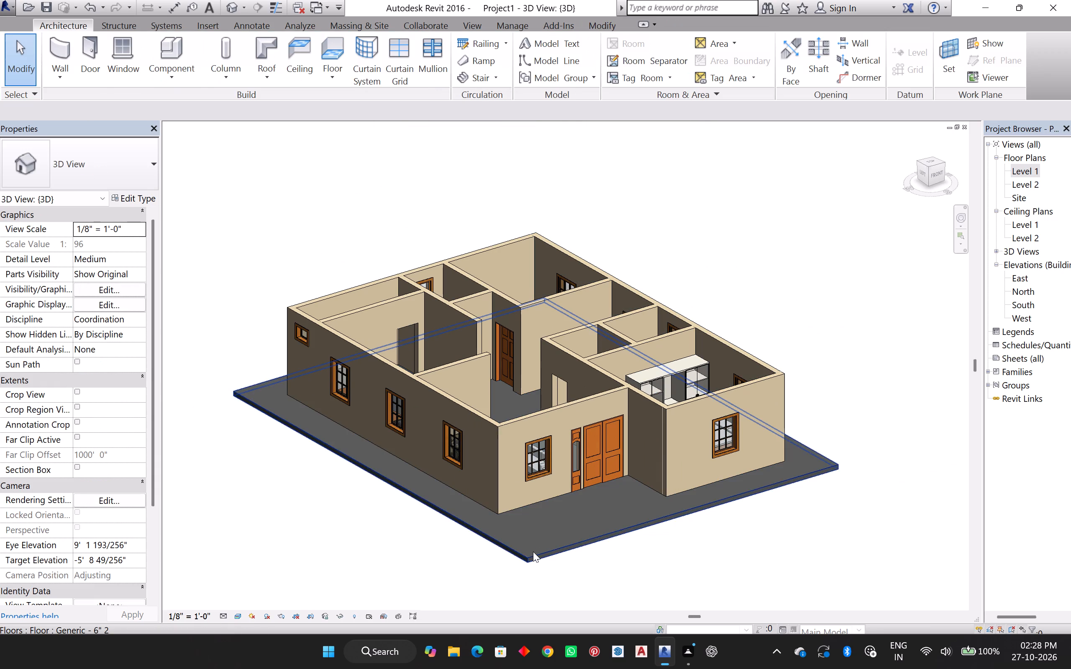
pyautogui.click(533, 552)
pyautogui.click(138, 198)
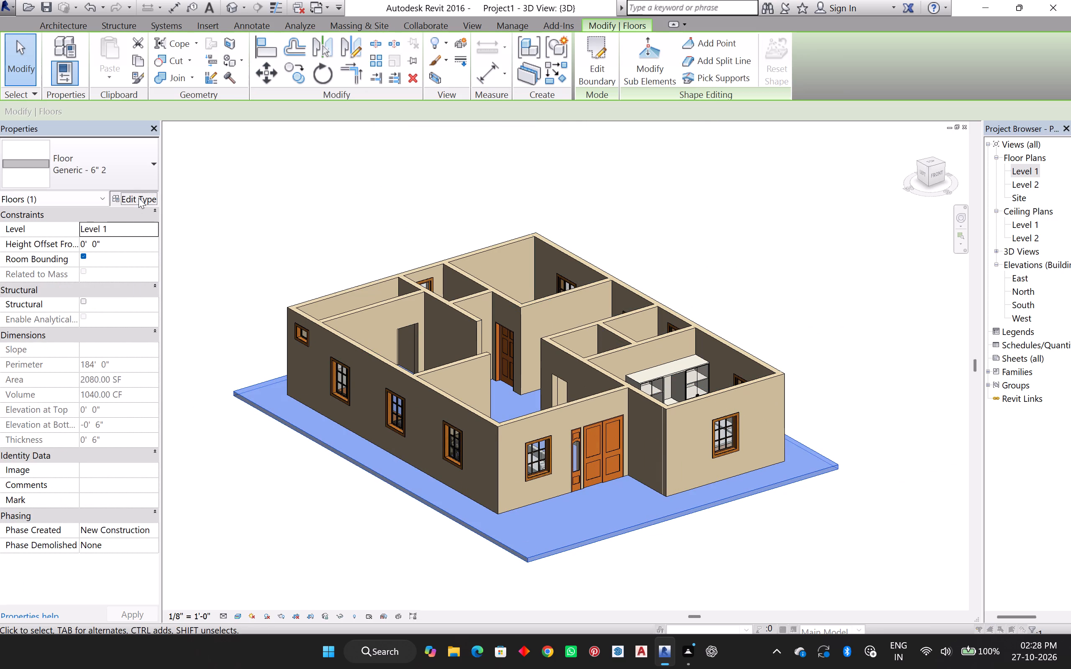
pyautogui.click(578, 256)
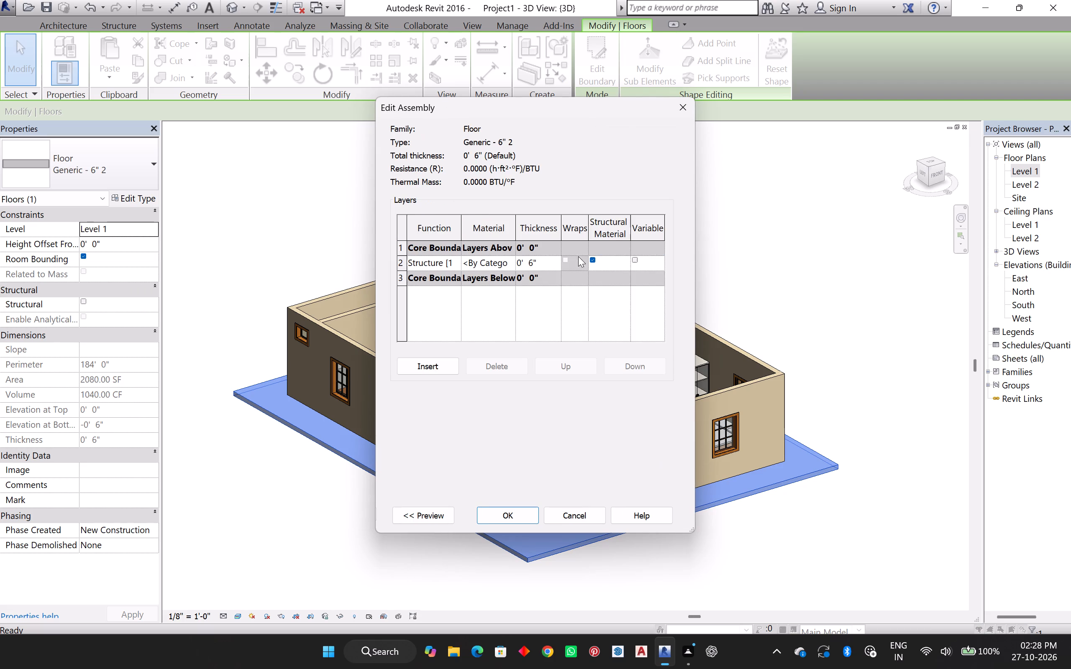
# Create a new material, rename it f1, and assign it to the structure layer of the Generic - 6" 2 floor type.
pyautogui.click(507, 263)
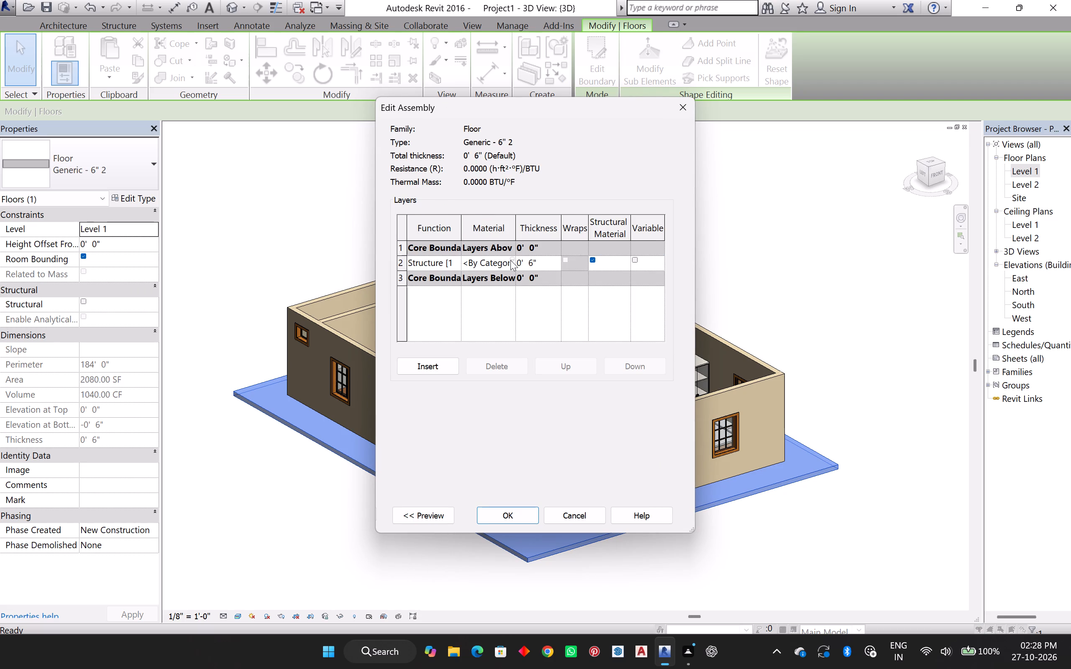
pyautogui.click(510, 259)
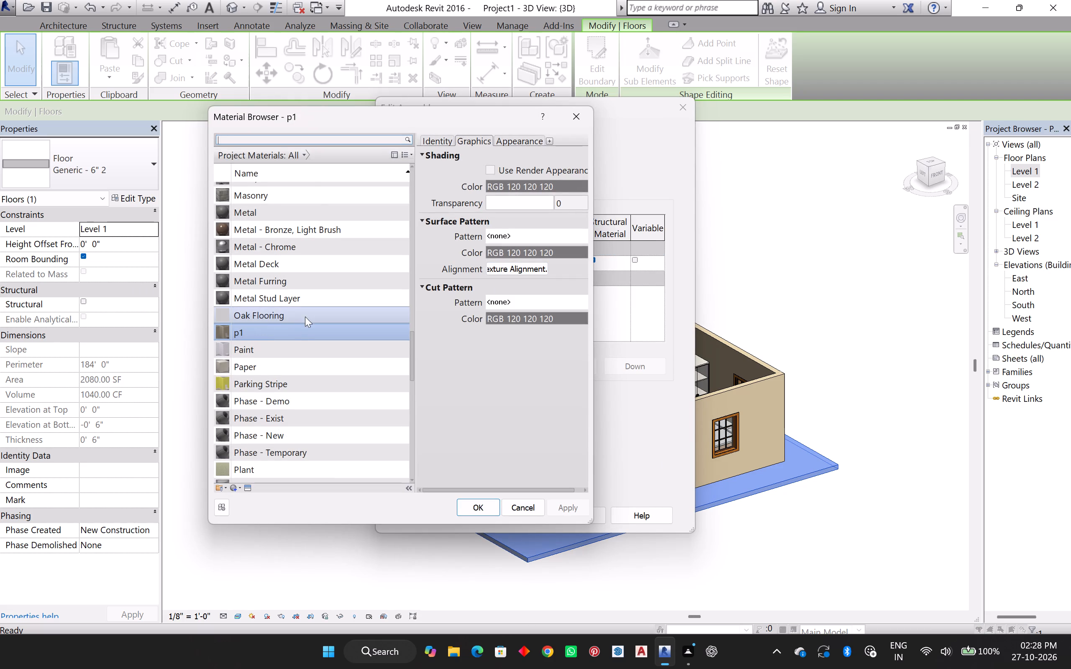
pyautogui.click(236, 486)
pyautogui.click(269, 496)
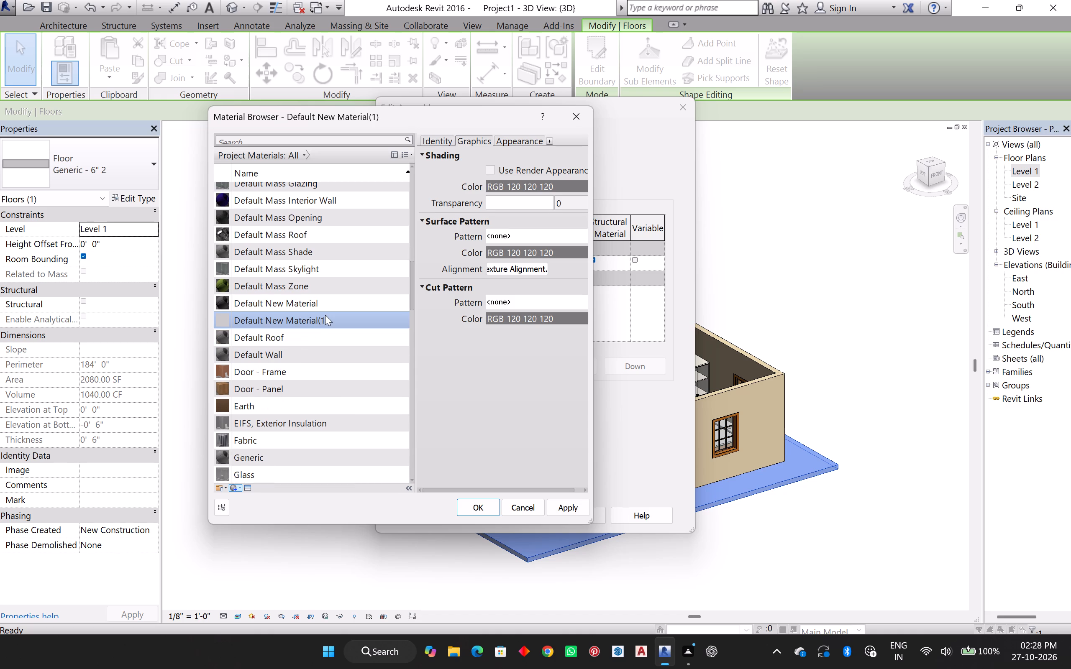
pyautogui.rightClick(325, 319)
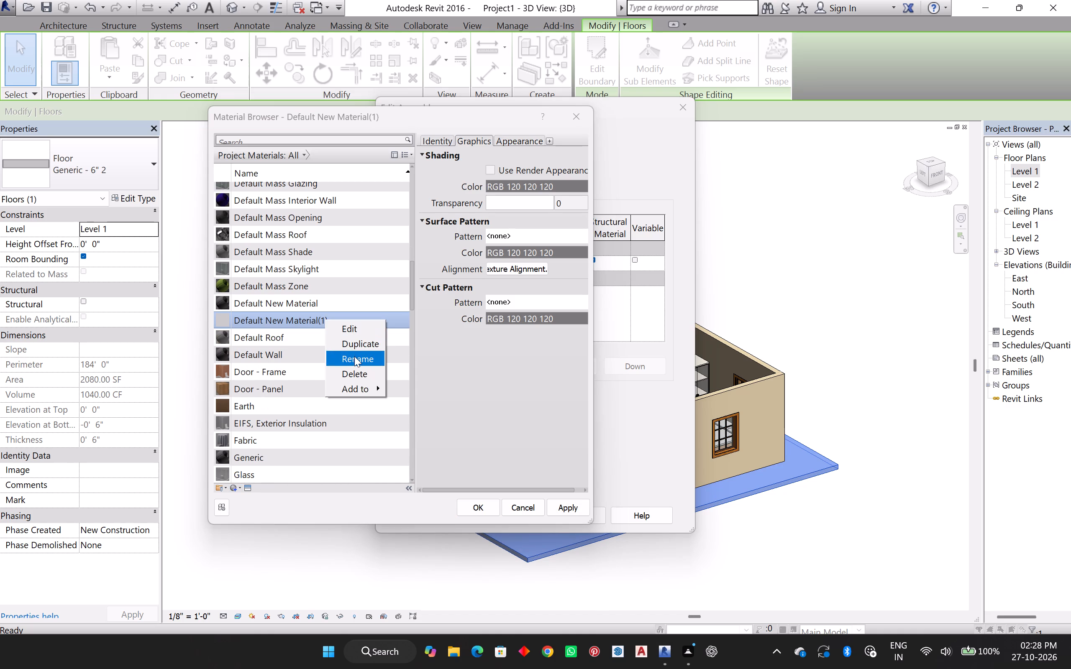
pyautogui.click(354, 356)
pyautogui.press('BackSpace')
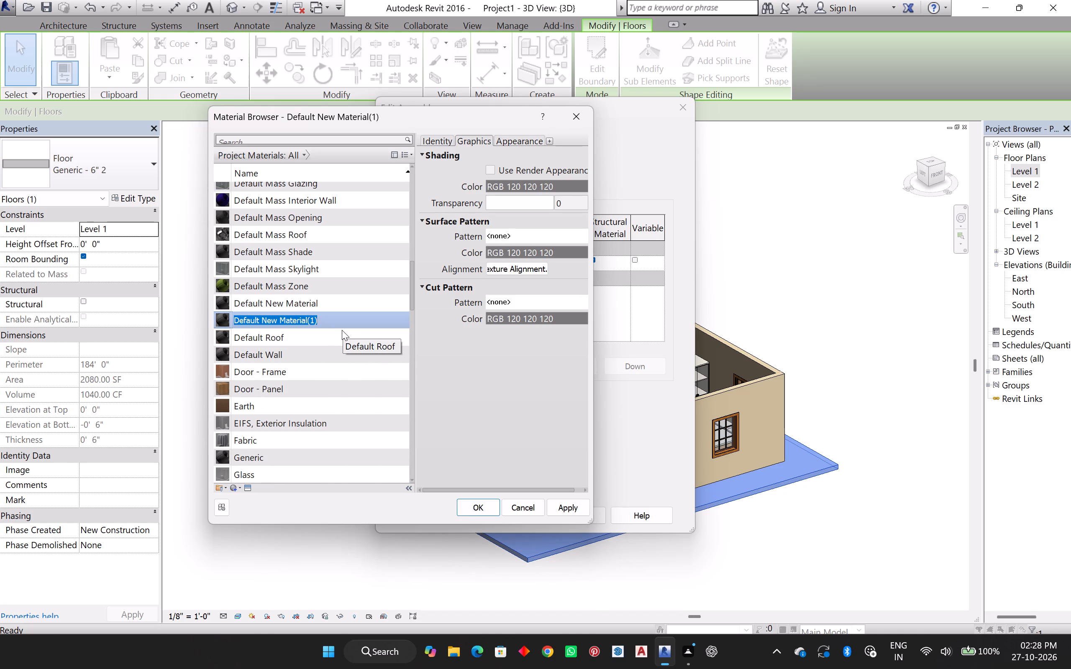
pyautogui.write('f1')
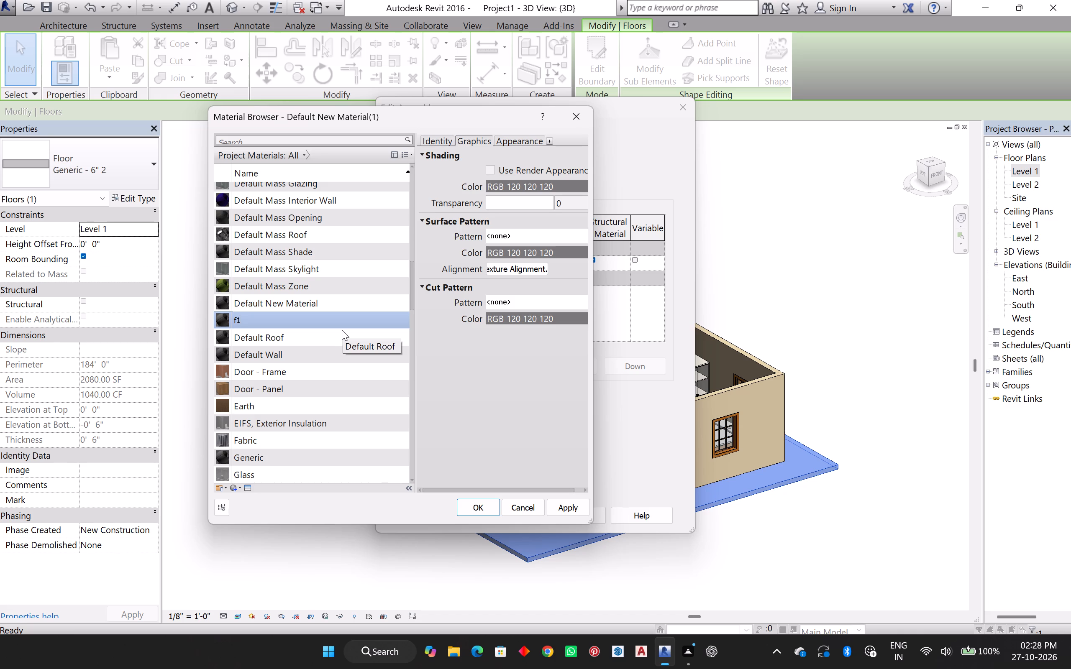
pyautogui.press('Return')
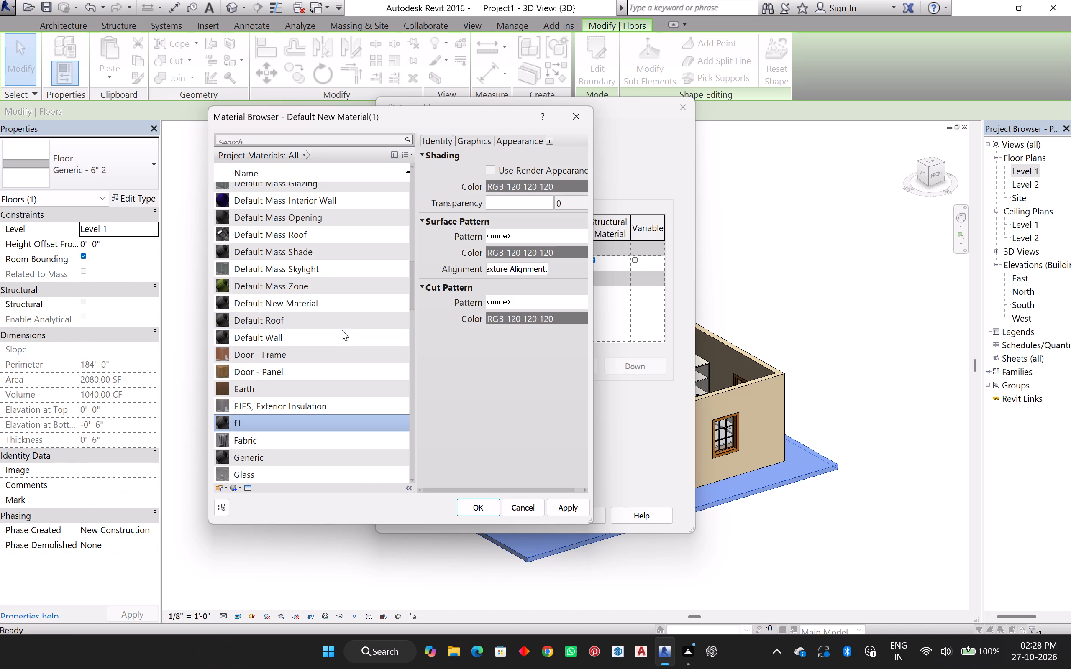
pyautogui.click(481, 503)
# Reopen material f1 from the floor's structure layer, search the appearance assets for "floo" and list the Appearance Library's Flooring category.
pyautogui.click(491, 257)
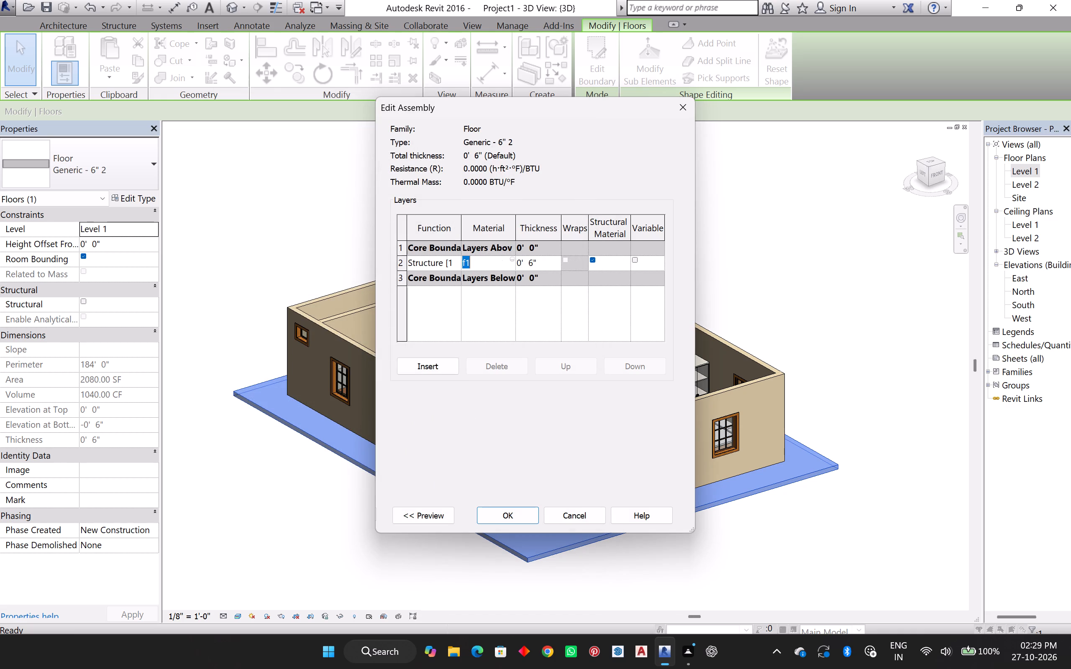
pyautogui.click(512, 261)
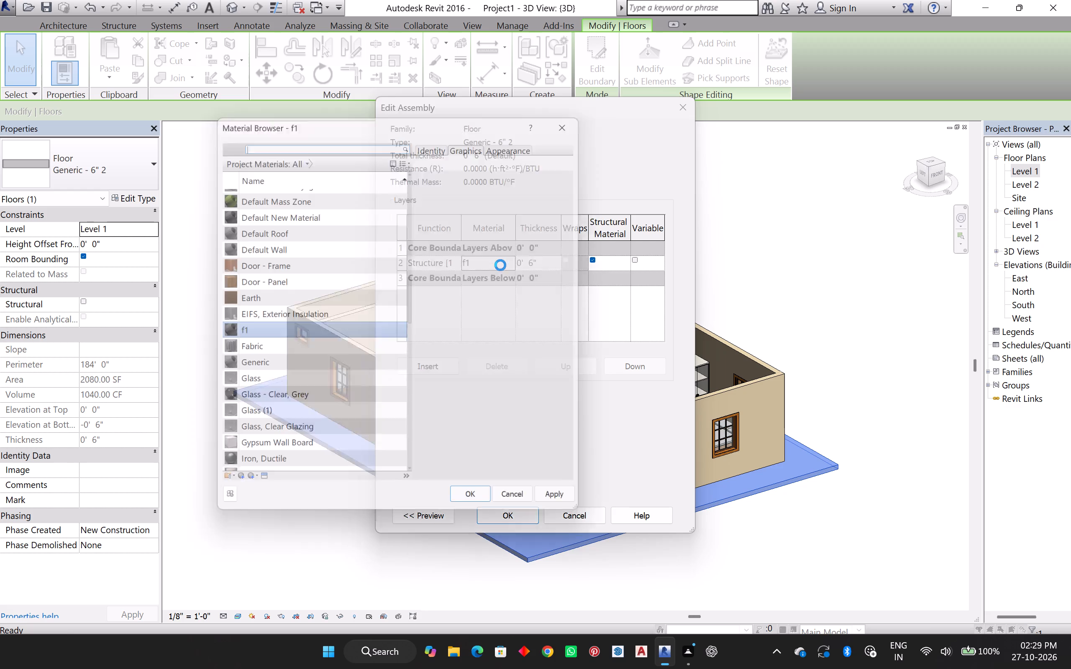
pyautogui.click(246, 484)
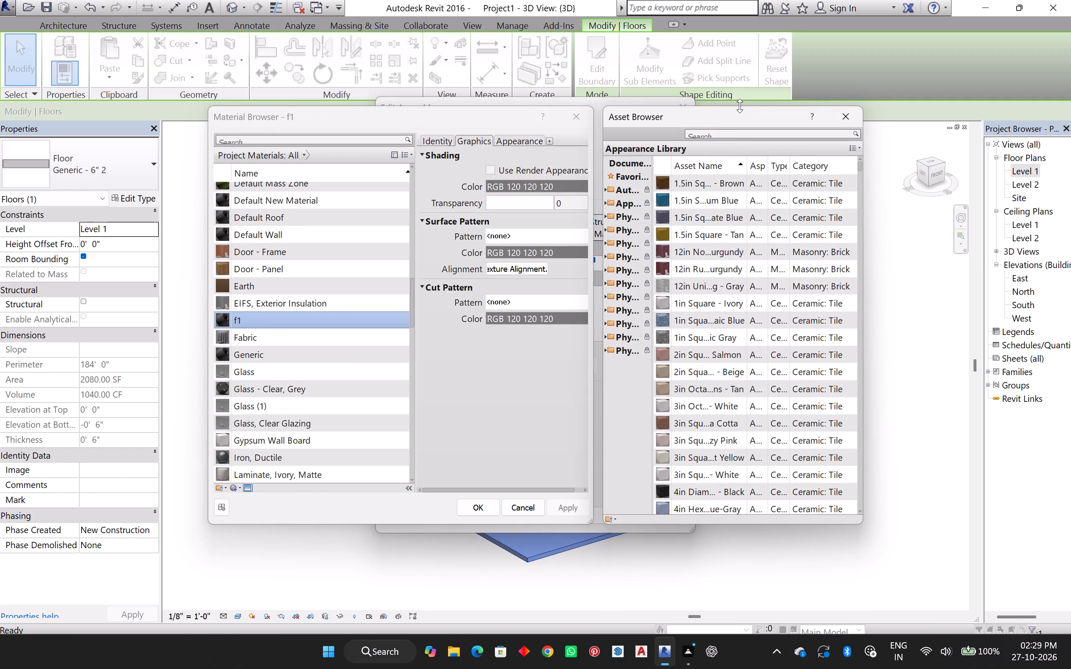
pyautogui.moveTo(740, 106); pyautogui.dragTo(740, 53)
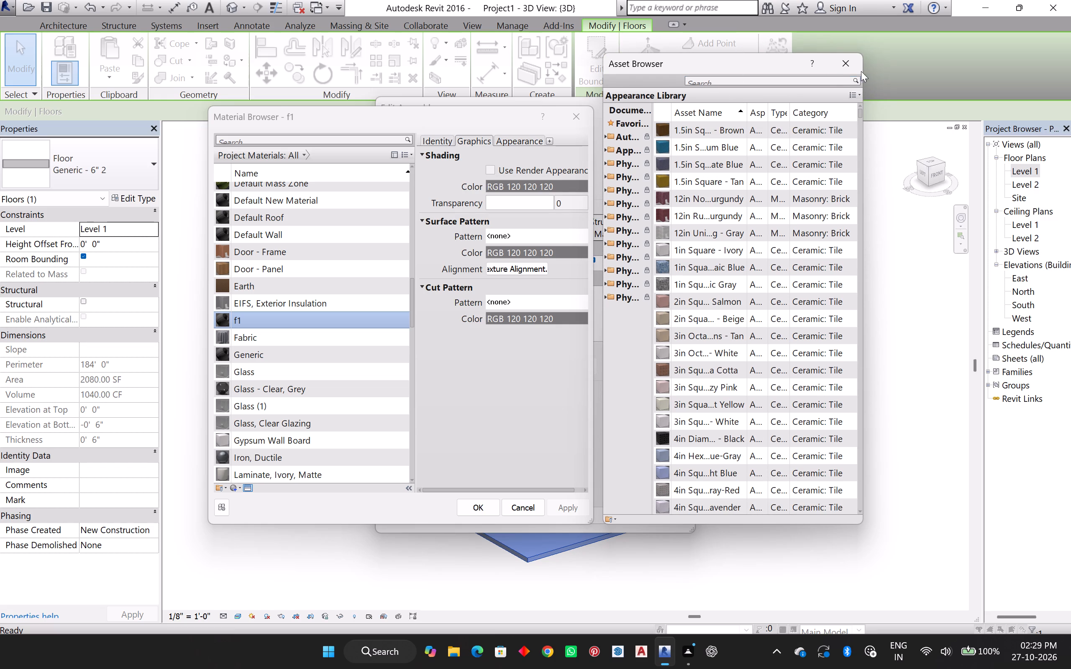
pyautogui.click(838, 76)
pyautogui.click(833, 83)
pyautogui.write('floo')
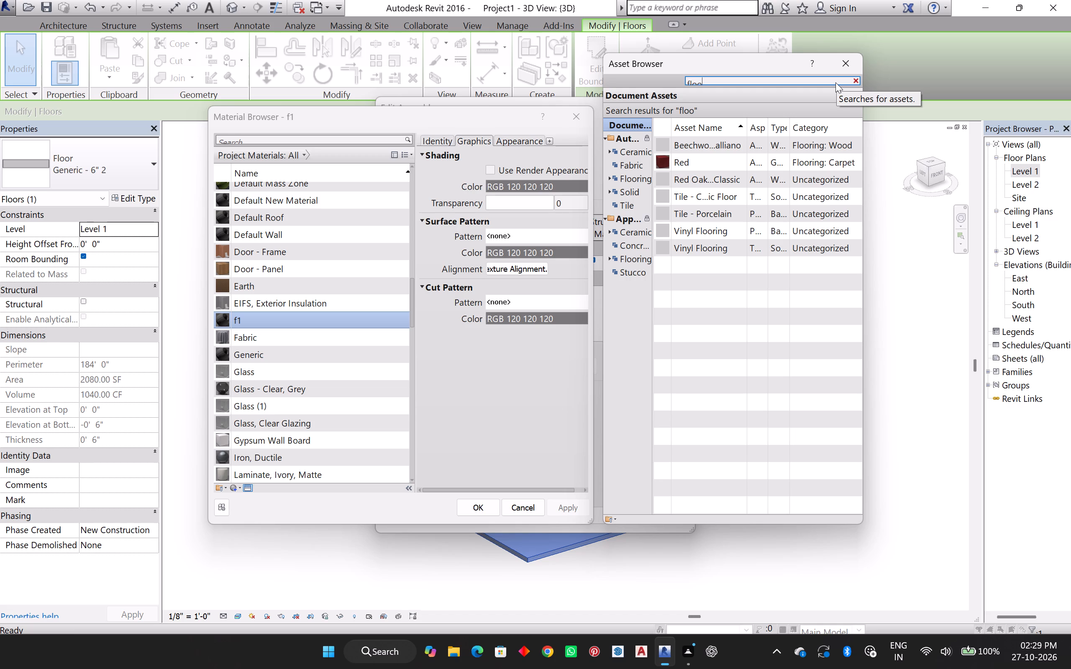
pyautogui.click(634, 256)
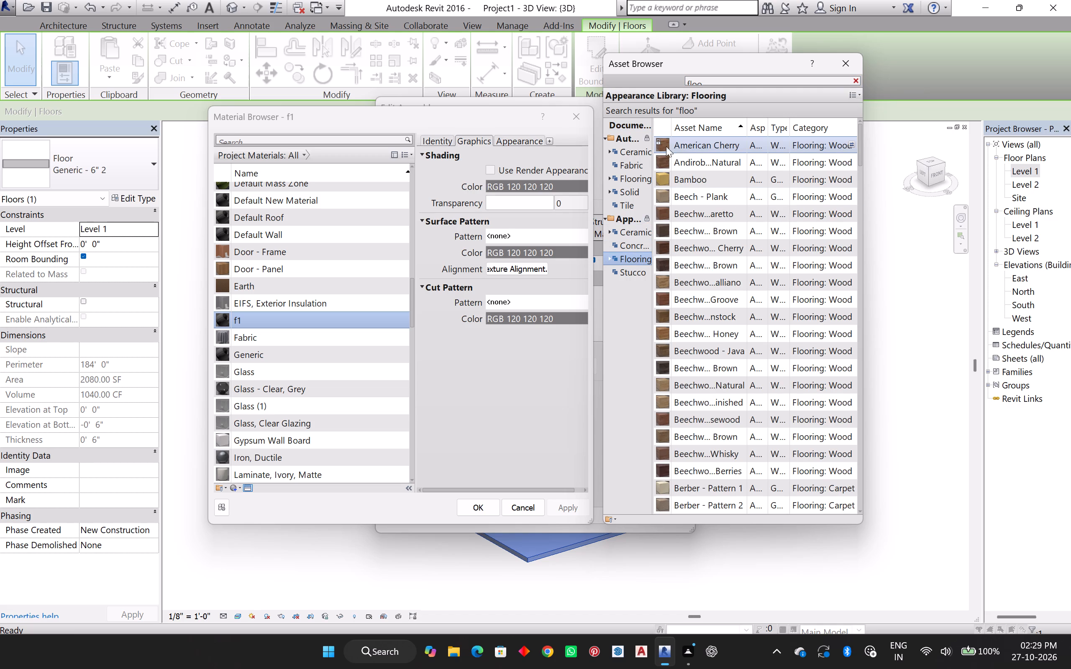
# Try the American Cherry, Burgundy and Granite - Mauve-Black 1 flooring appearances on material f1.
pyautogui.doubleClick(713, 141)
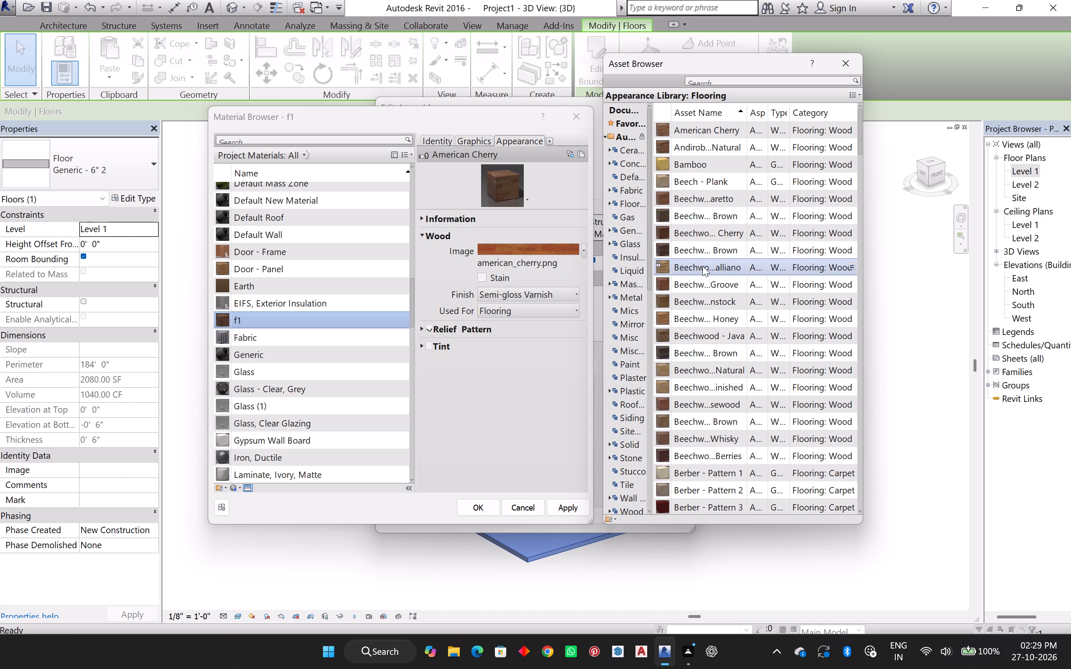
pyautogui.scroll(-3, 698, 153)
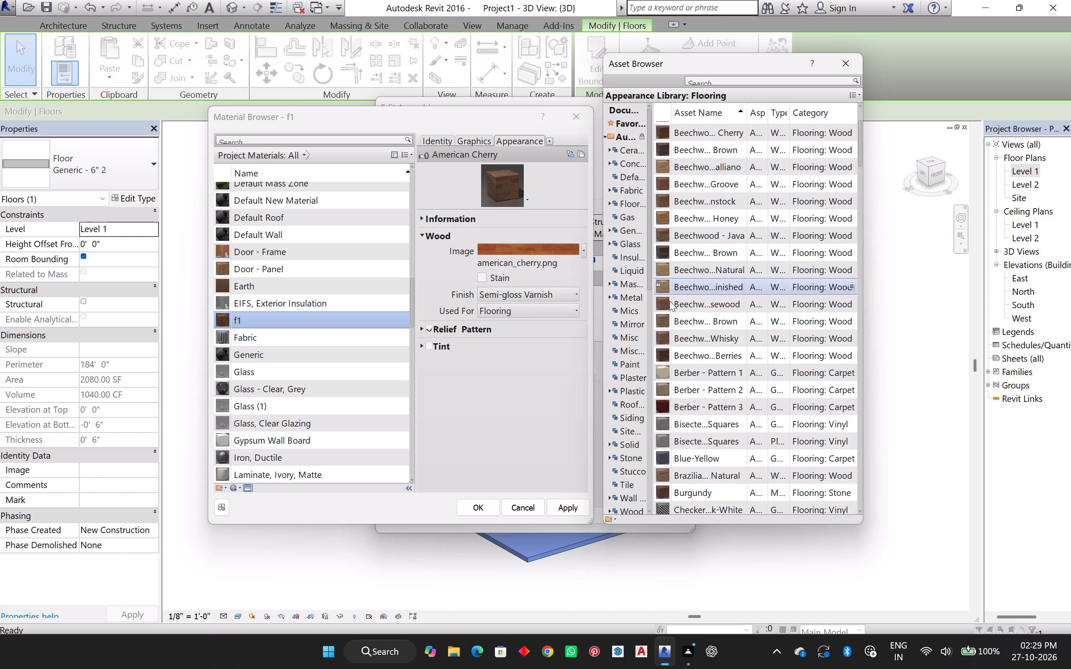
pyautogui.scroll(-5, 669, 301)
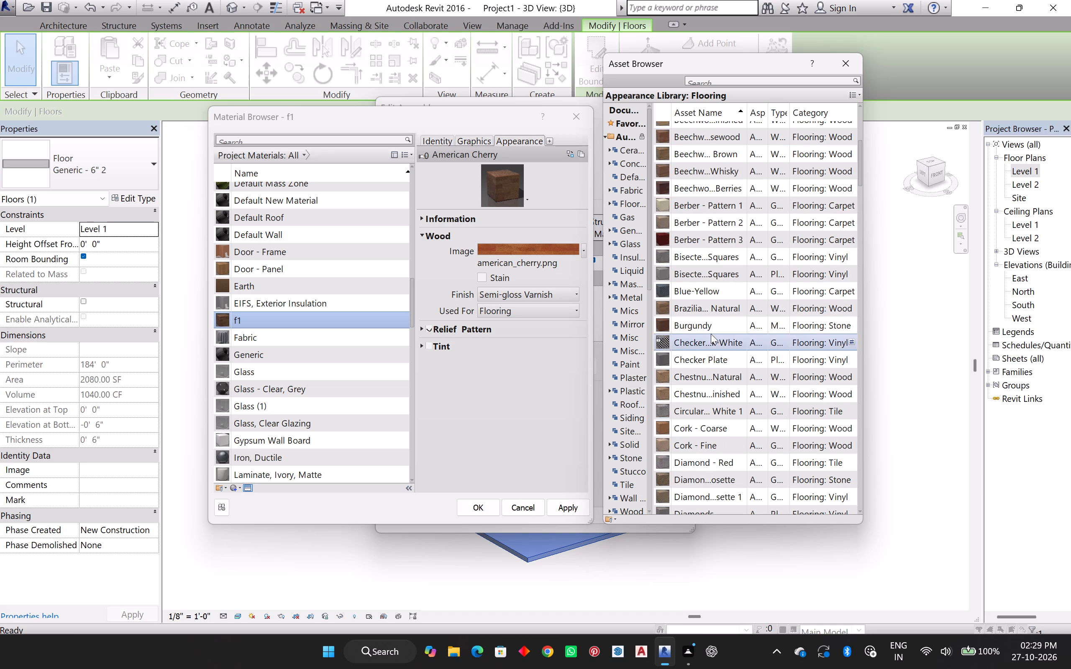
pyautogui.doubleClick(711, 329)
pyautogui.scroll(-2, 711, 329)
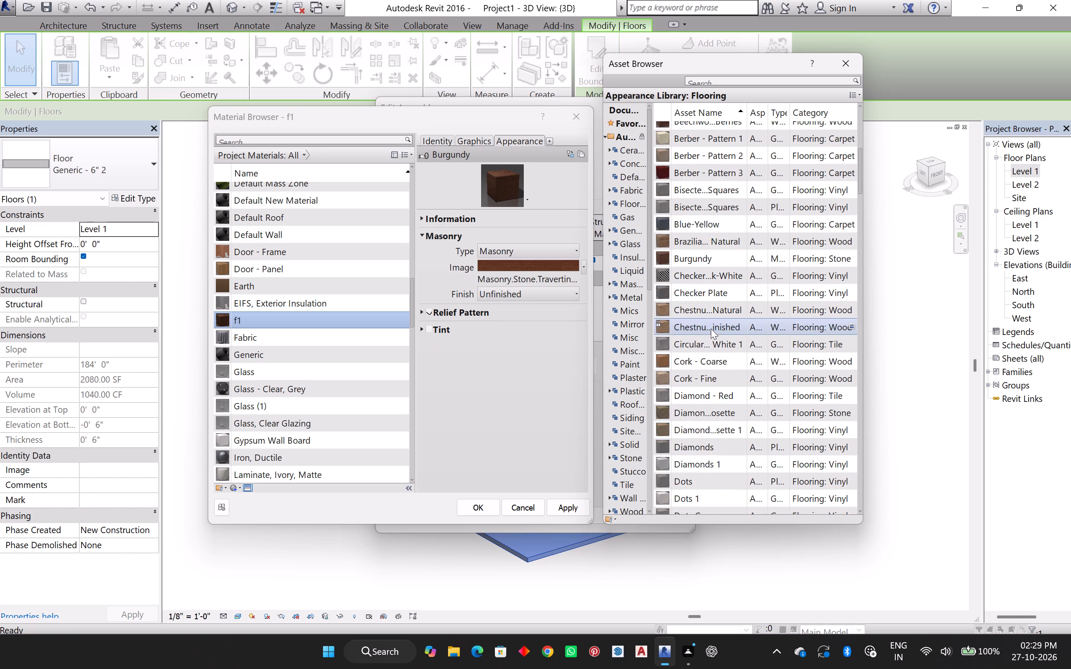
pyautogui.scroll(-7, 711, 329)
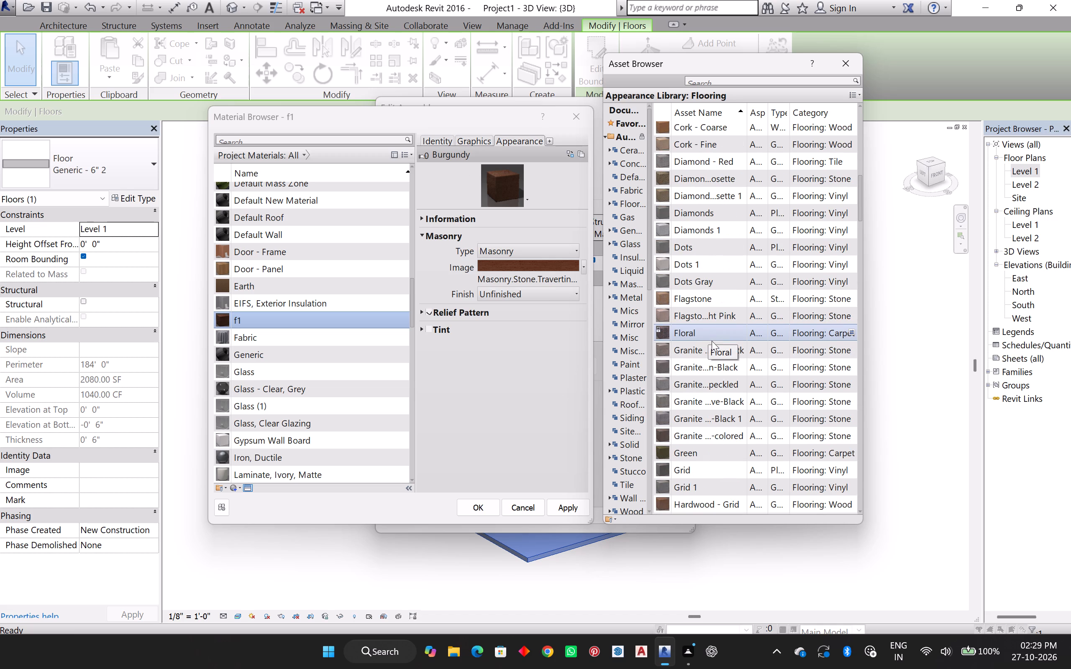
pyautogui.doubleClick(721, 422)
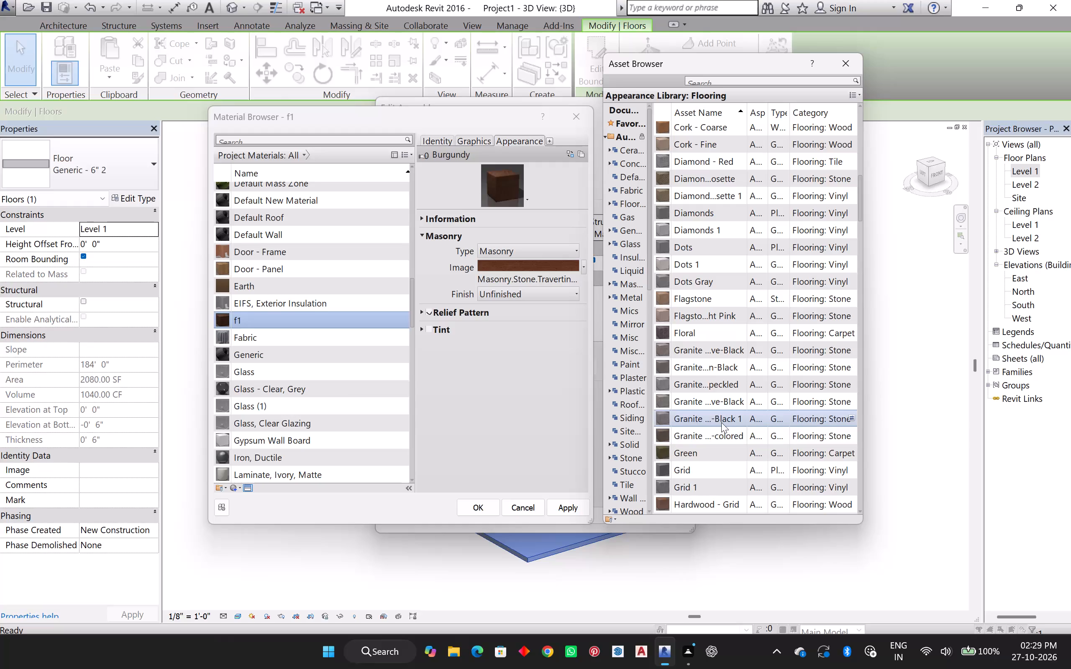
# Compare the Marble - Gray and Marble - White flooring appearances on material f1 and settle on Marble - Gray.
pyautogui.scroll(-9, 709, 331)
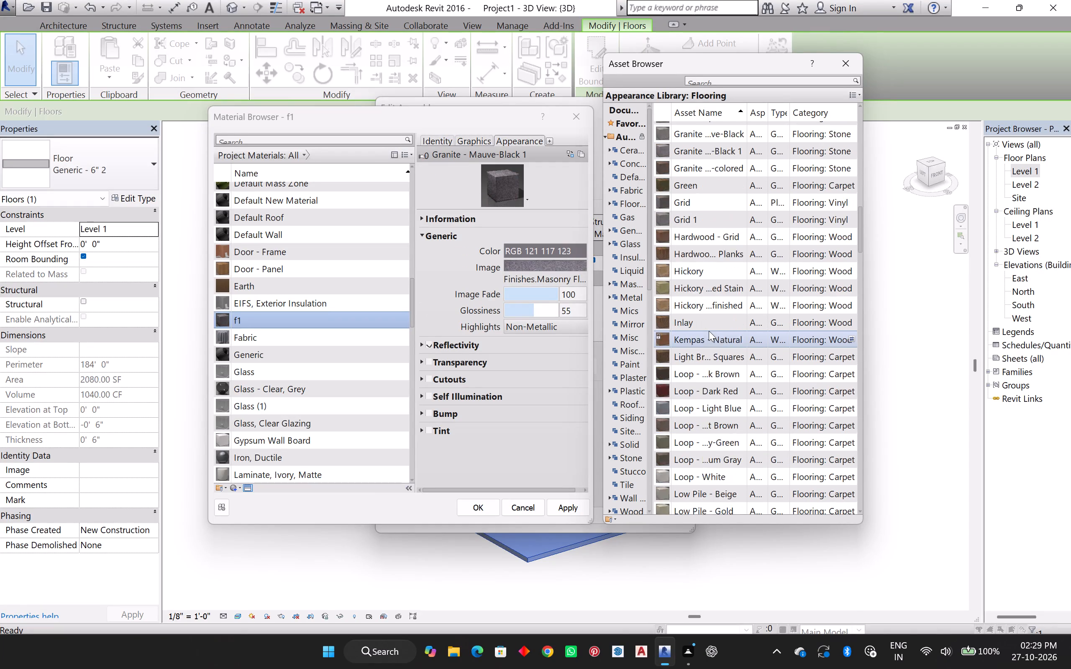
pyautogui.scroll(-2, 709, 331)
pyautogui.scroll(-2, 720, 402)
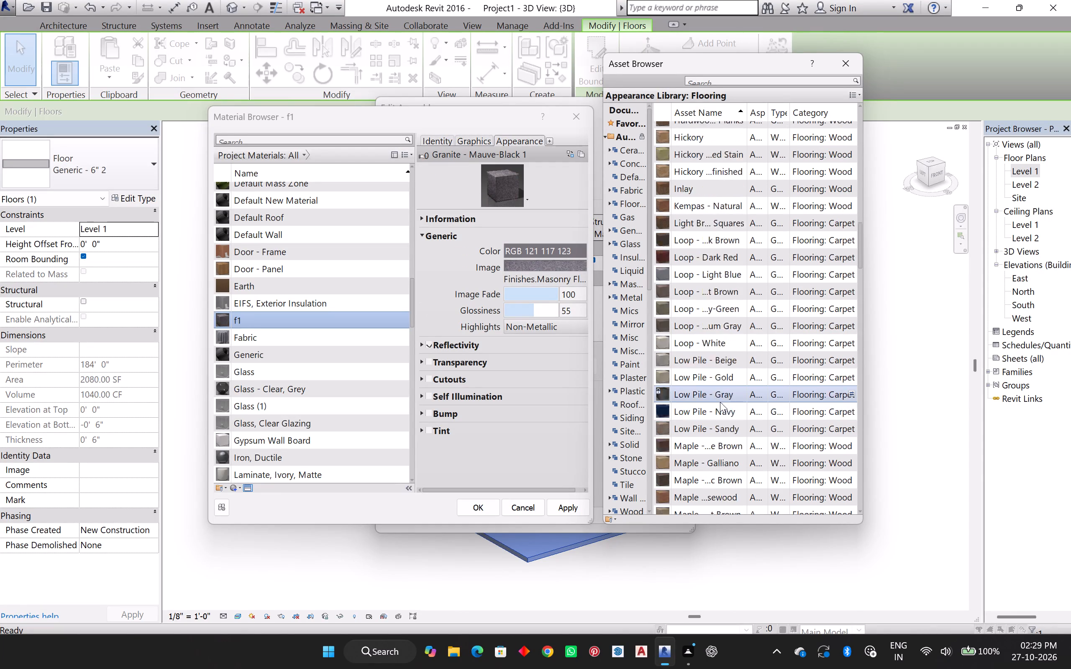
pyautogui.scroll(-5, 720, 402)
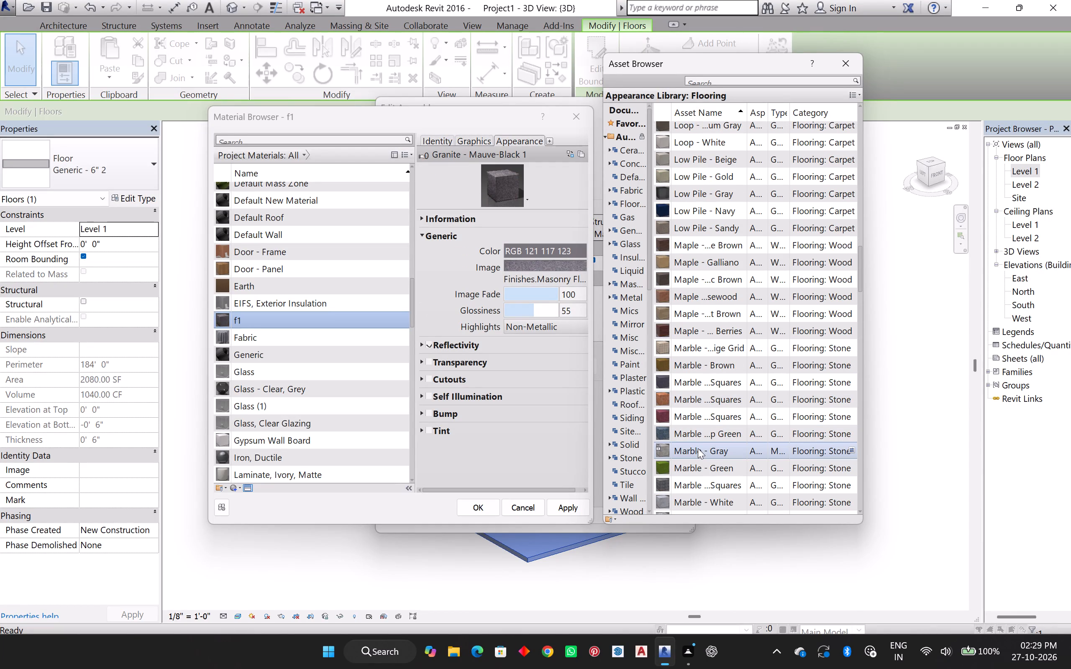
pyautogui.doubleClick(698, 448)
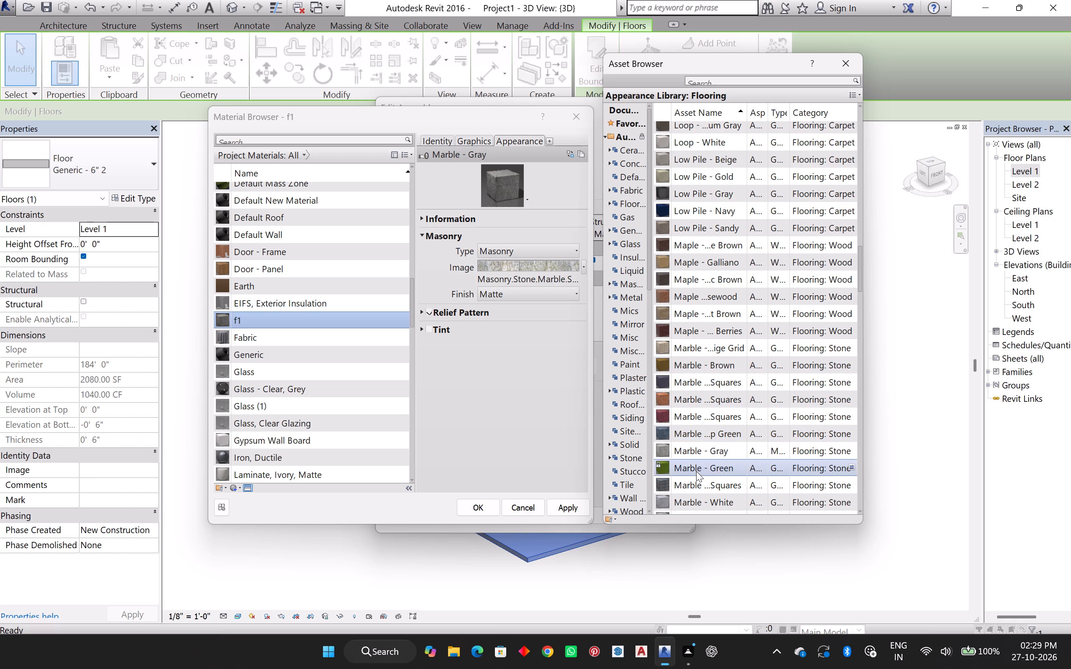
pyautogui.scroll(-1, 696, 471)
pyautogui.tripleClick(710, 464)
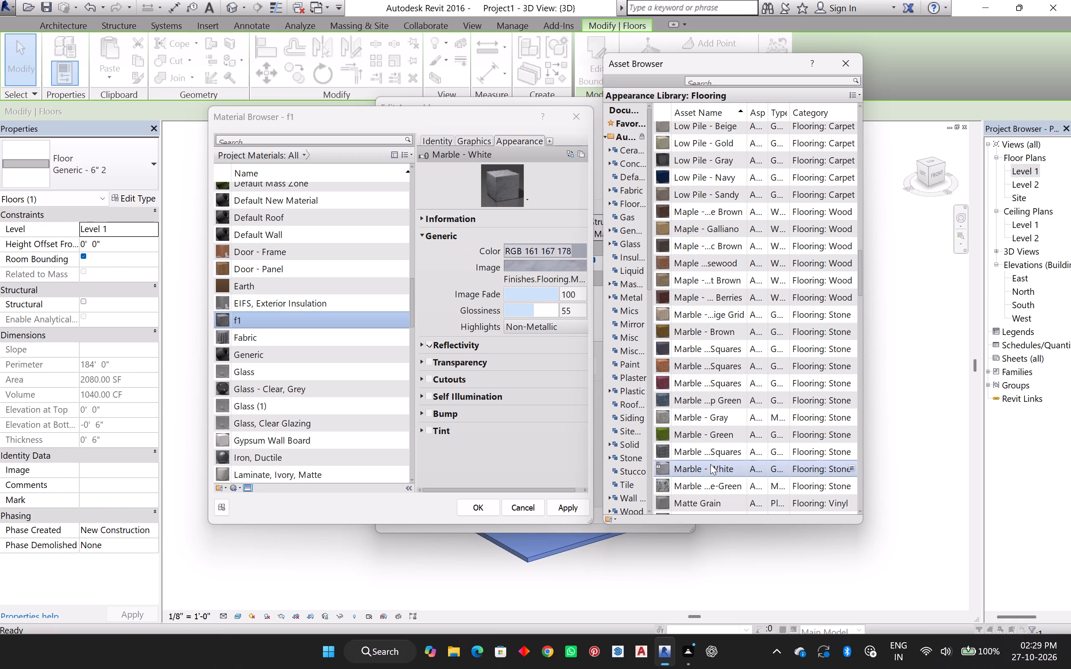
pyautogui.doubleClick(703, 417)
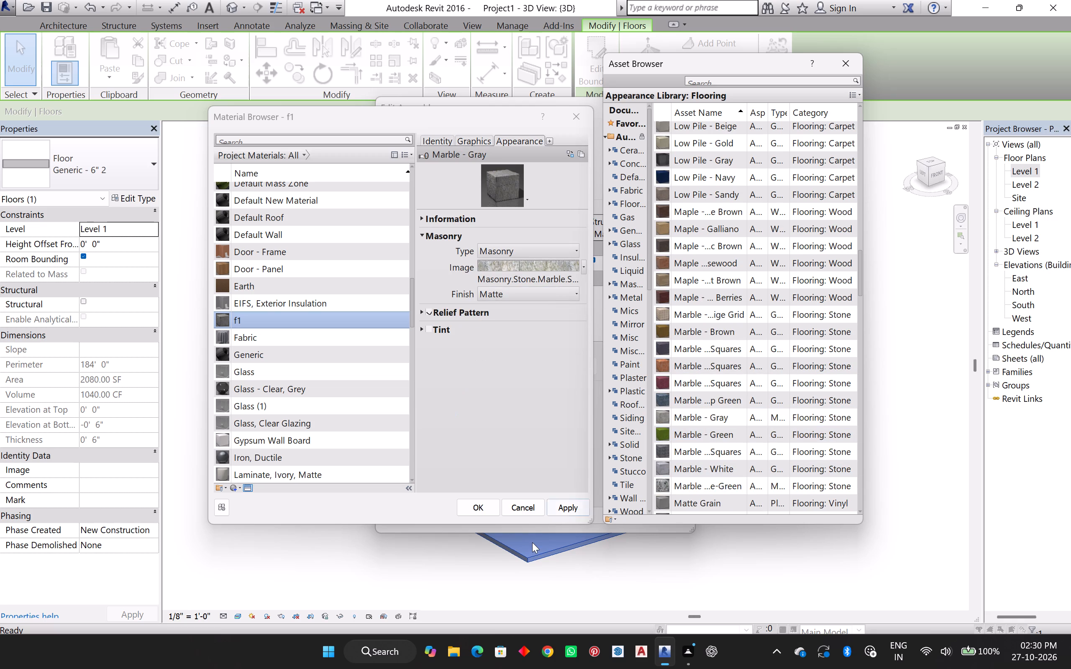
# Open the Marble - Gray image of material f1 in the Texture Editor and set its Size X to 5'.
pyautogui.click(545, 264)
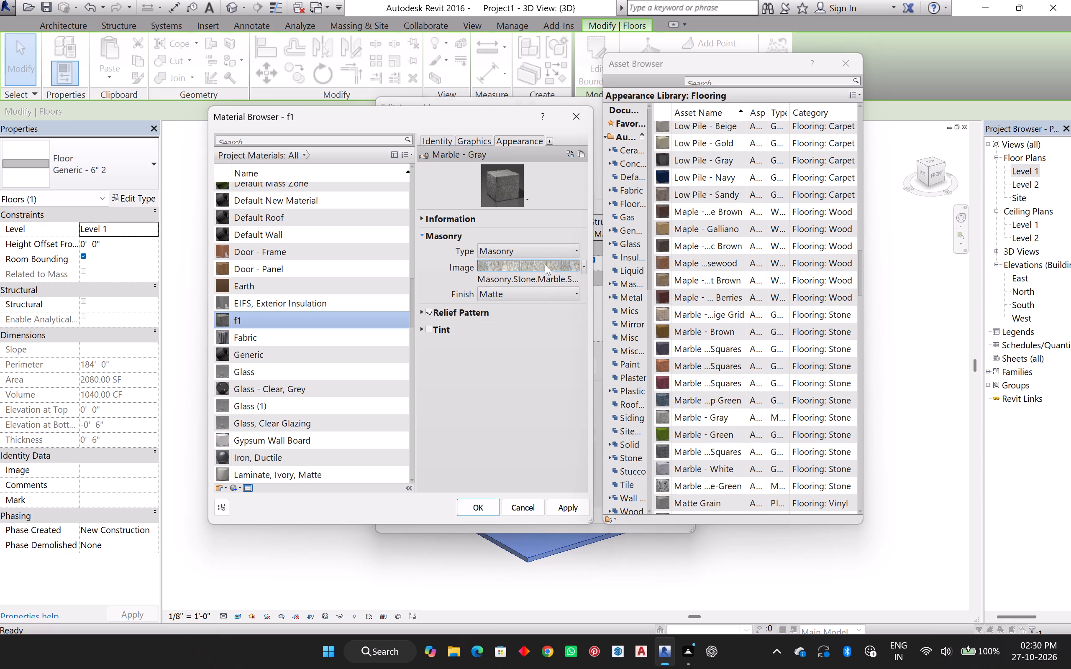
pyautogui.click(344, 253)
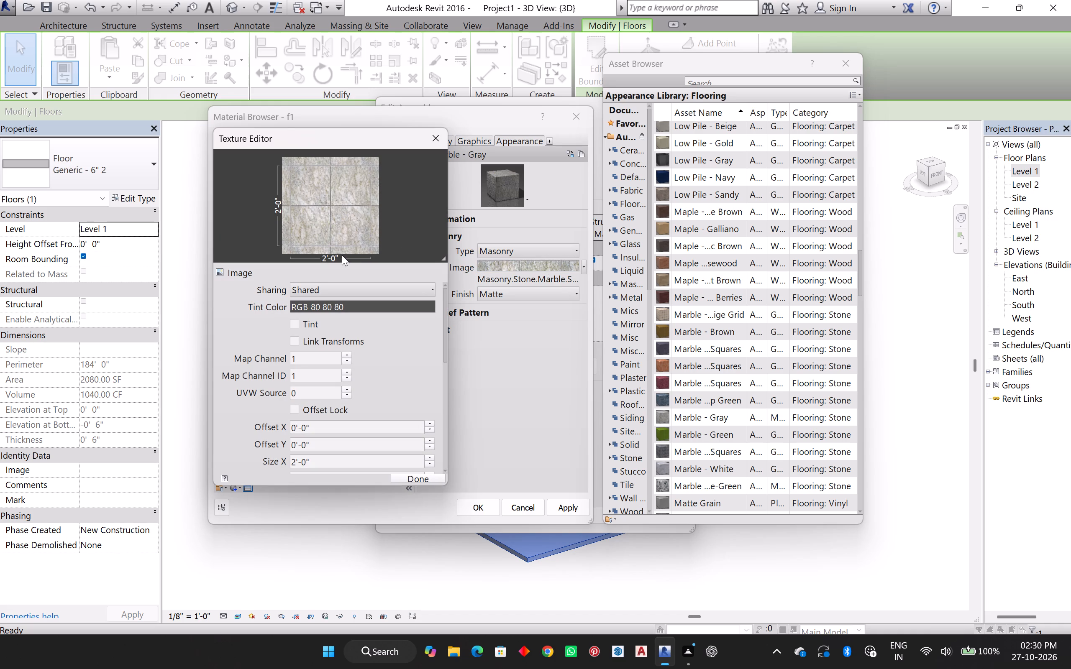
pyautogui.click(334, 261)
pyautogui.scroll(-5, 331, 396)
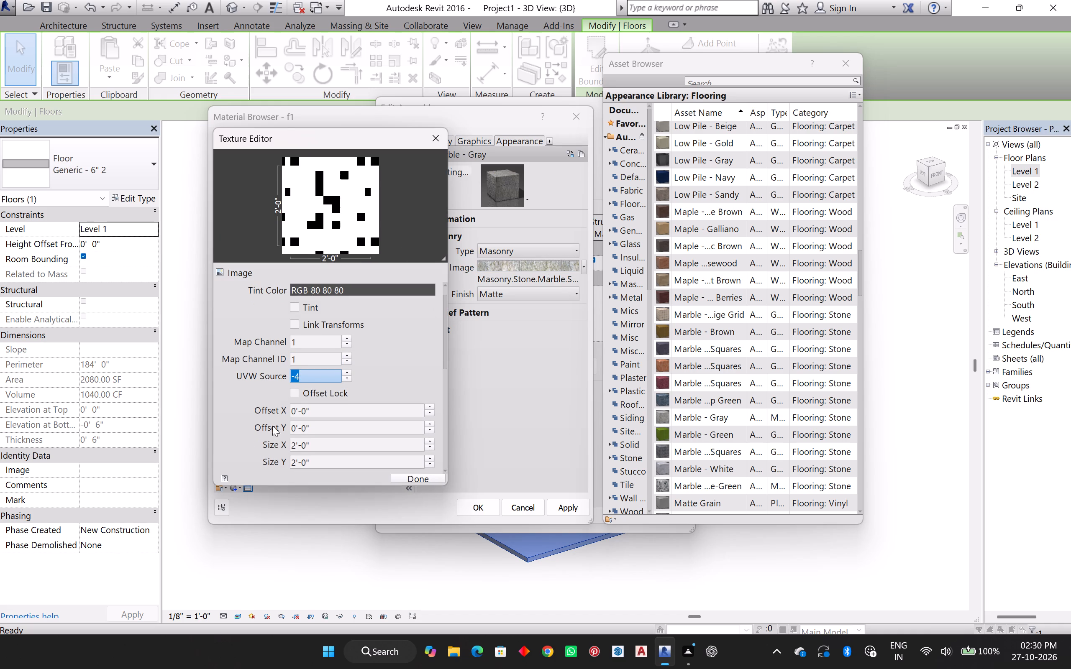
pyautogui.scroll(-12, 266, 414)
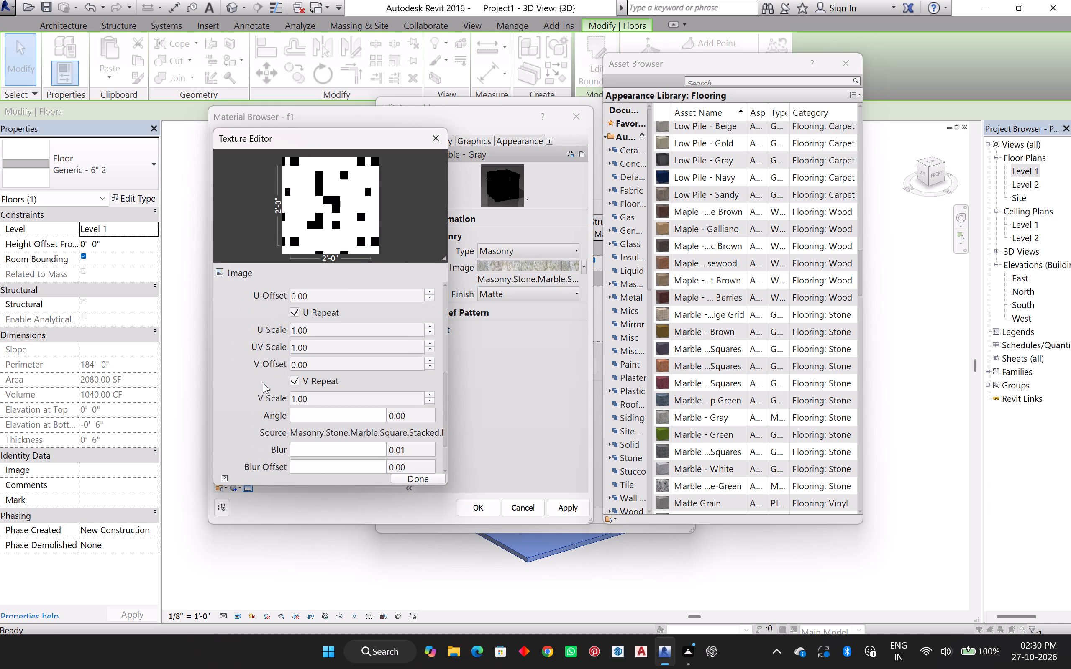
pyautogui.scroll(-9, 261, 386)
pyautogui.scroll(5, 266, 392)
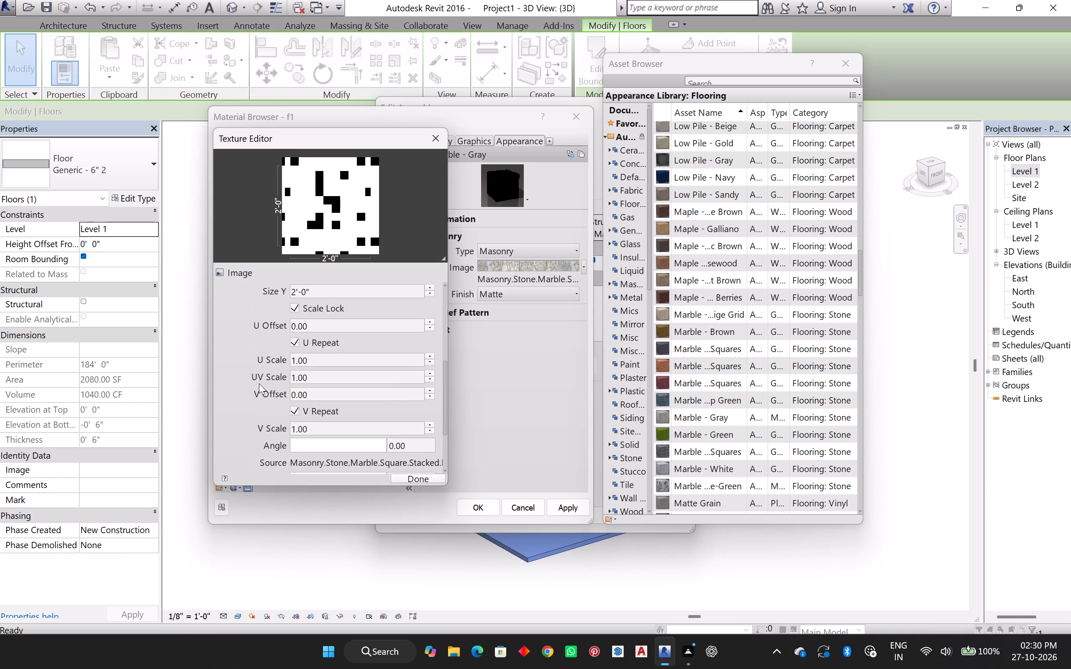
pyautogui.scroll(5, 258, 380)
pyautogui.click(310, 360)
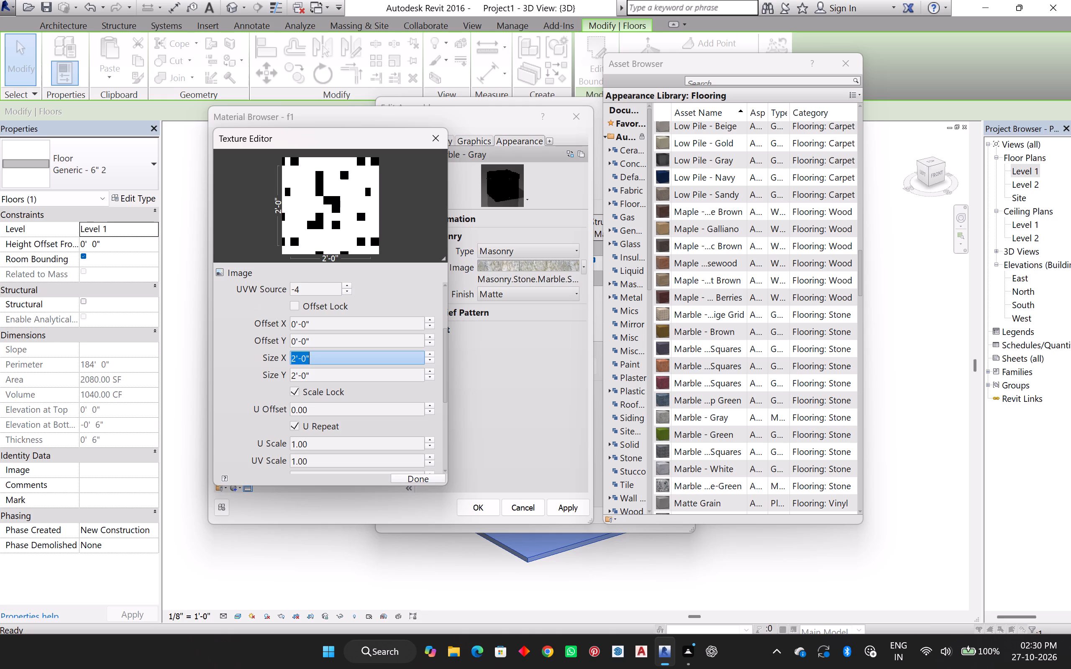
pyautogui.press('BackSpace')
pyautogui.write("5'")
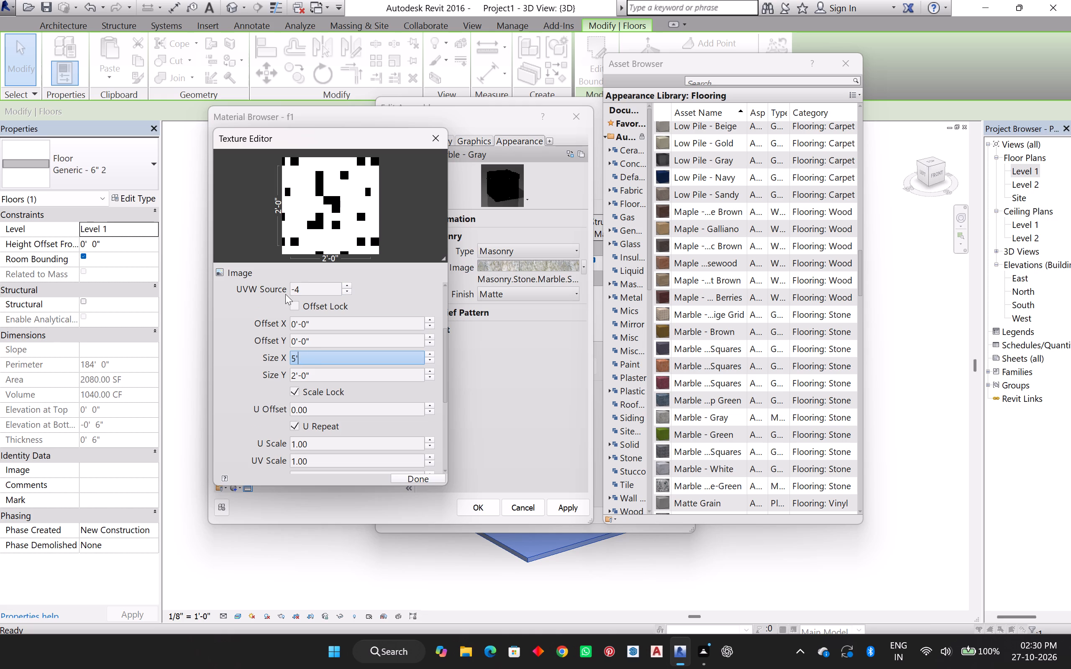
pyautogui.press('Return')
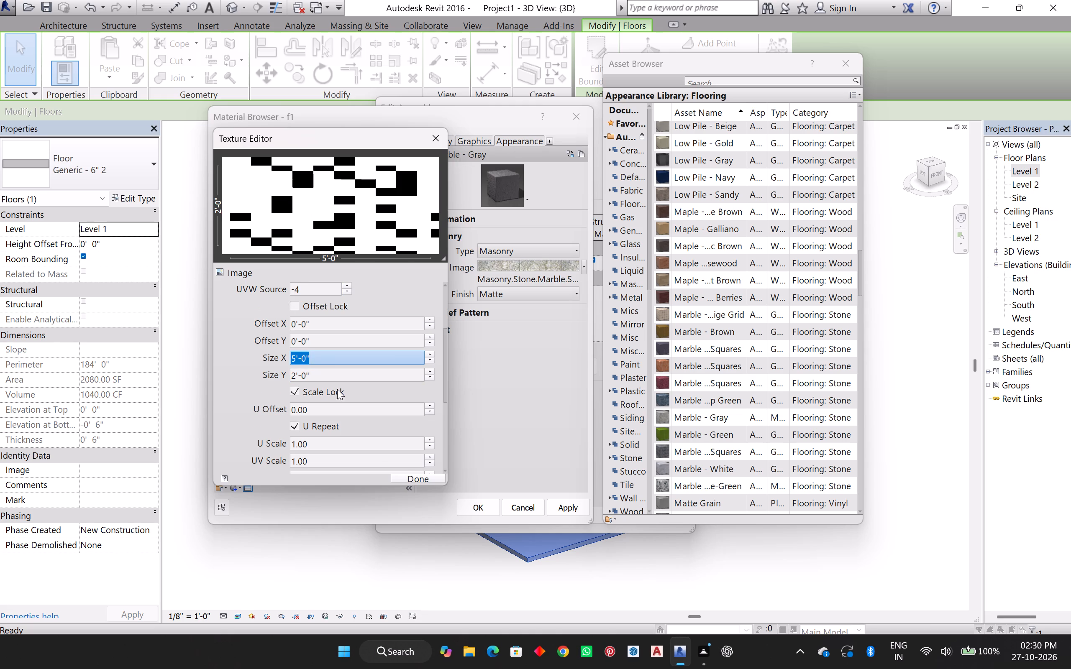
# Set the marble texture's Size Y to 5' and finish the texture edit.
pyautogui.doubleClick(323, 371)
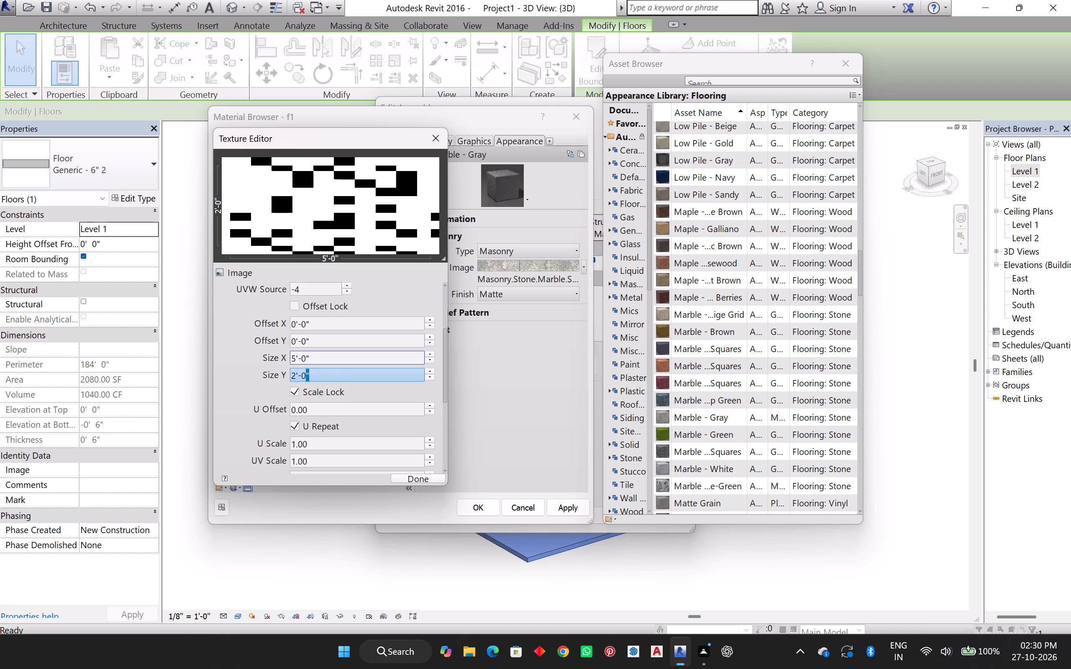
pyautogui.press('BackSpace')
pyautogui.press('BackSpace')
pyautogui.press('BackSpace')
pyautogui.press('BackSpace')
pyautogui.press('BackSpace')
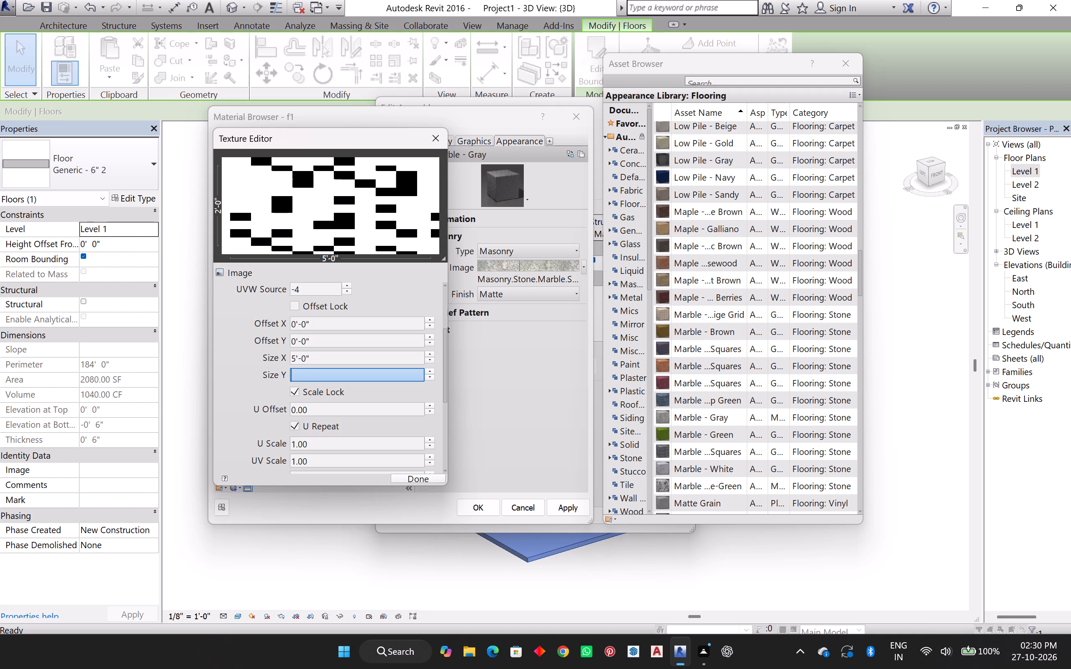
pyautogui.press('BackSpace')
pyautogui.write("5'")
pyautogui.press('Return')
pyautogui.scroll(3, 318, 195)
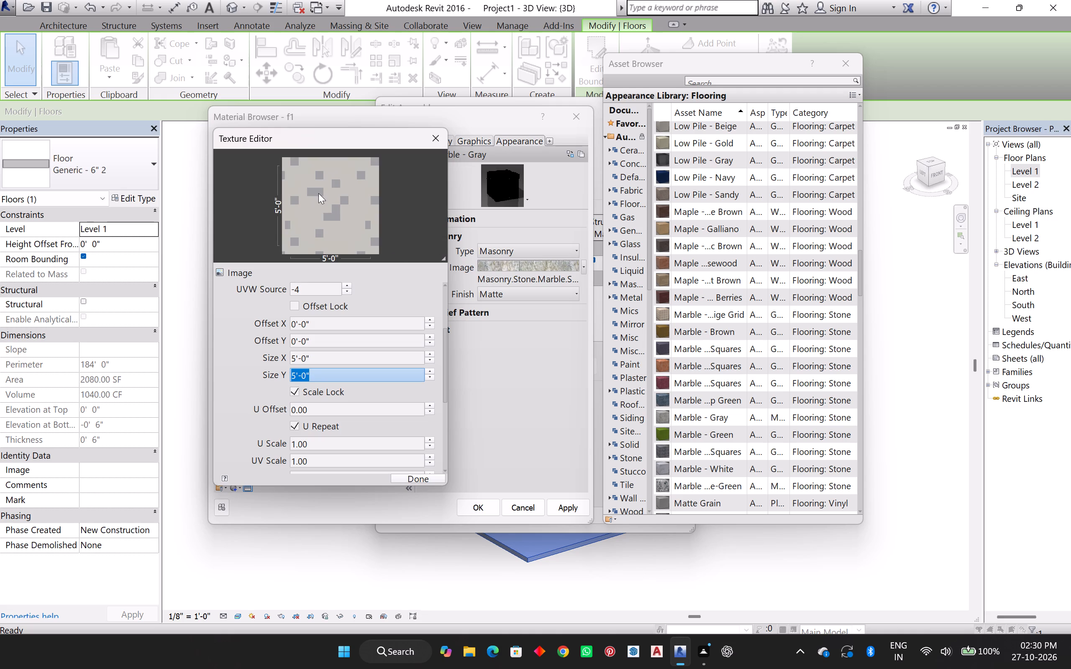
pyautogui.scroll(4, 318, 193)
pyautogui.scroll(-5, 325, 202)
pyautogui.click(428, 480)
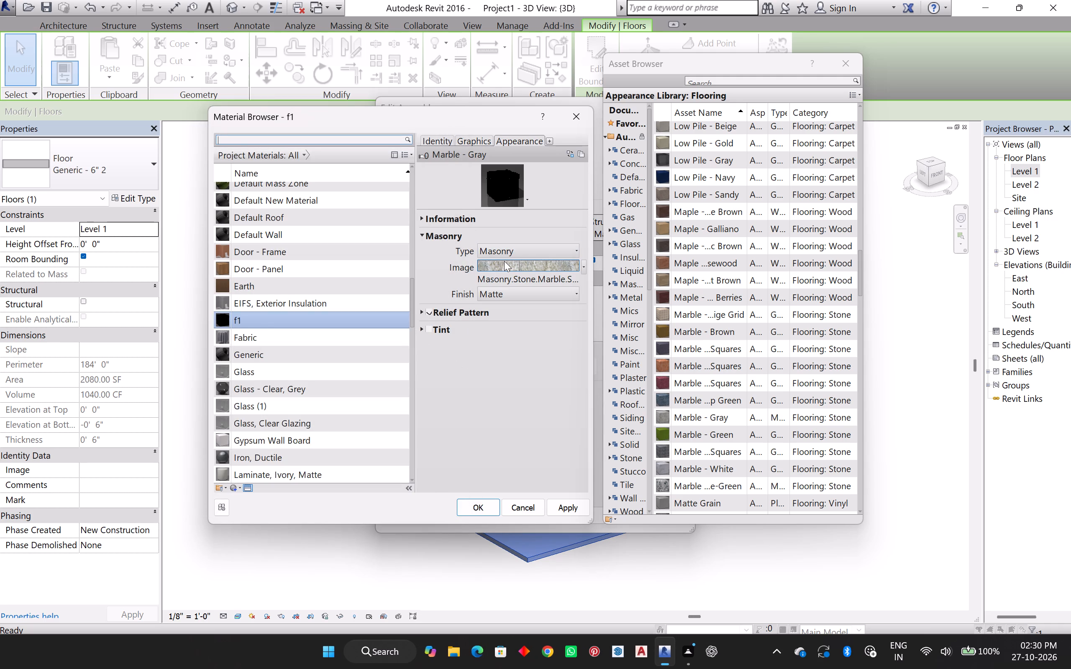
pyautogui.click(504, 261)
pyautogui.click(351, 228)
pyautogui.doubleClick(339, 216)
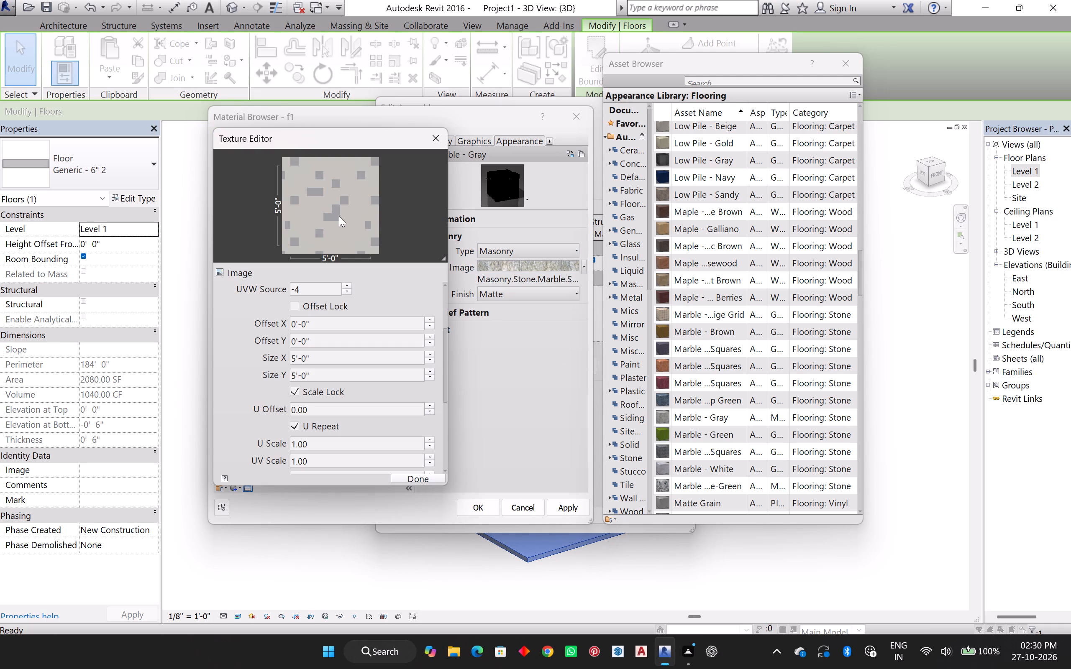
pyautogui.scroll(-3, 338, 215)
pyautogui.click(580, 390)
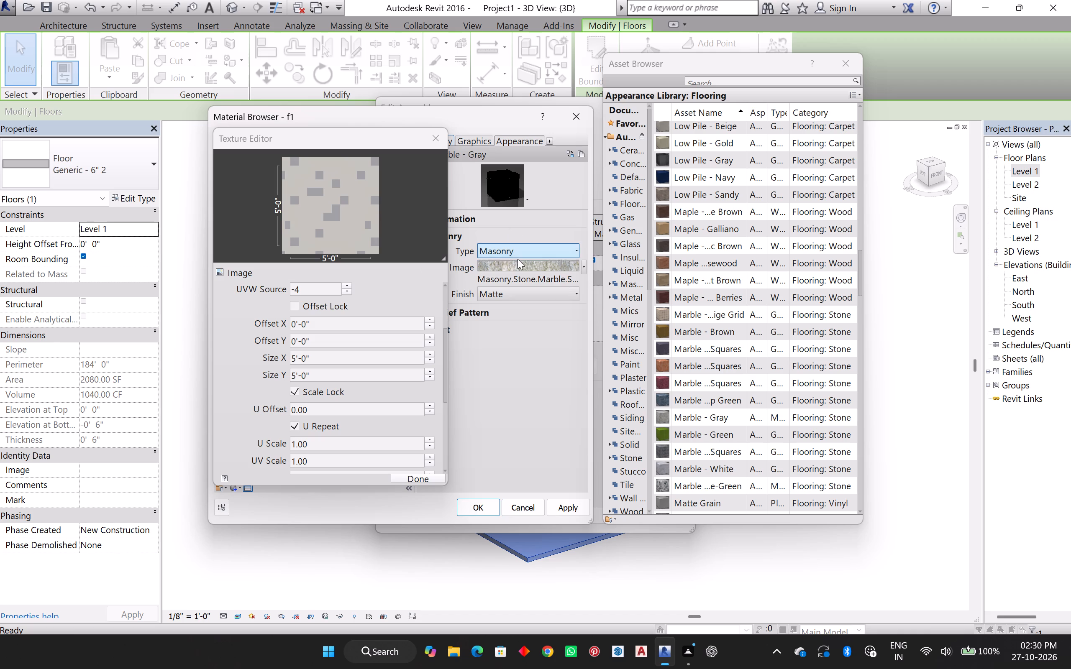
# Switch material f1's appearance to Maple - Galliano and back to Marble - Gray to reload the marble asset.
pyautogui.click(688, 227)
pyautogui.doubleClick(688, 227)
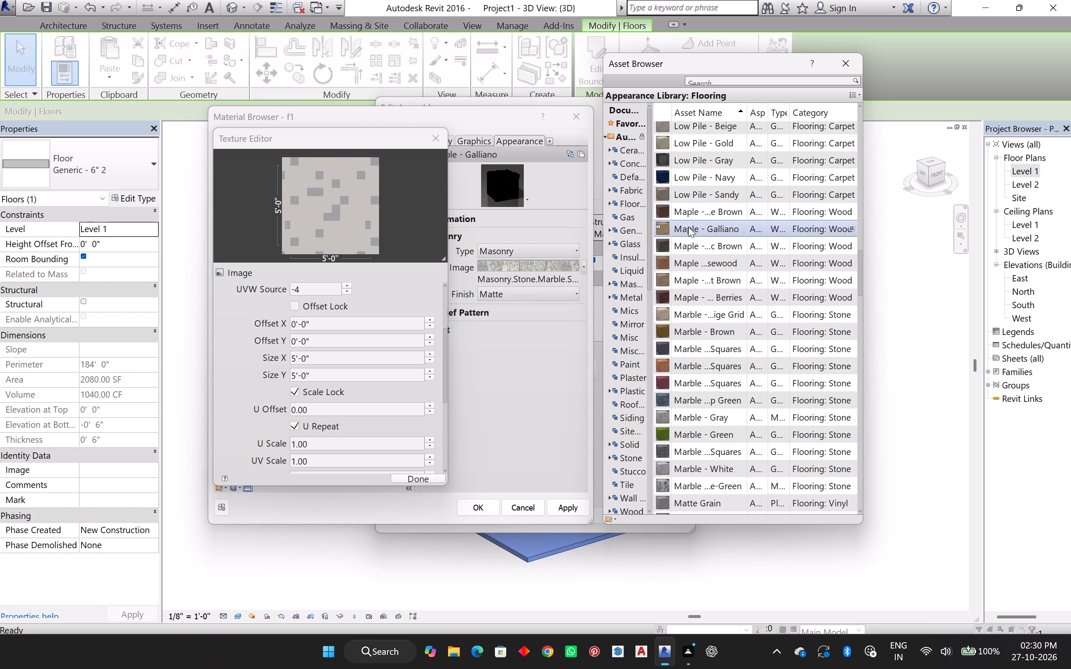
pyautogui.doubleClick(703, 417)
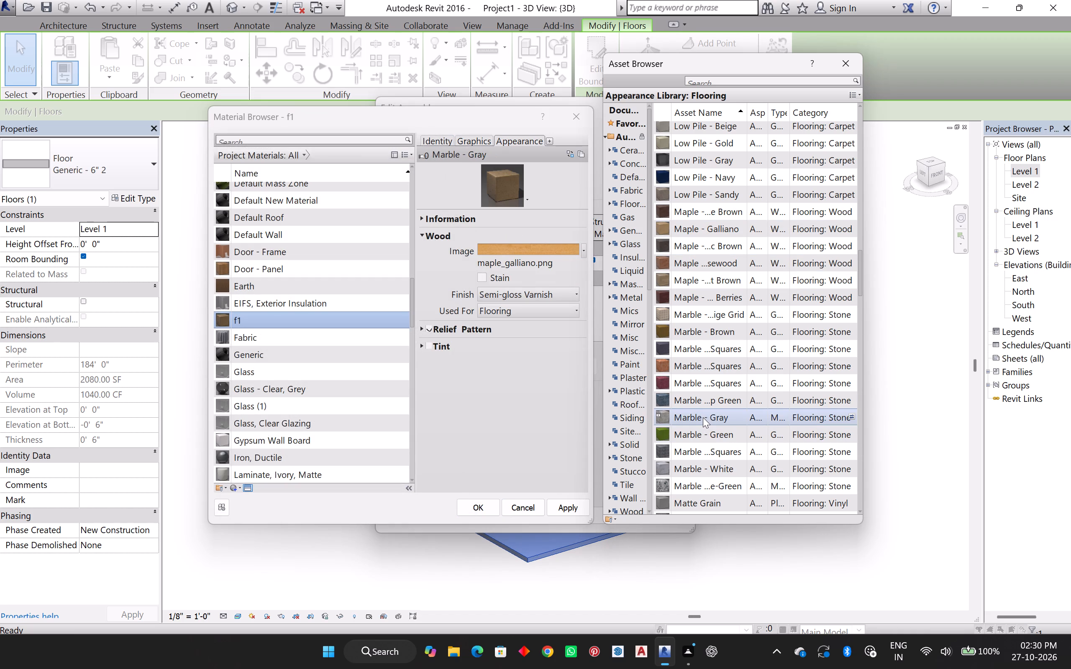
# Edit the reloaded Marble - Gray image texture, setting both Size Y and Size X to 5', and finish the texture edit.
pyautogui.click(525, 258)
pyautogui.click(525, 267)
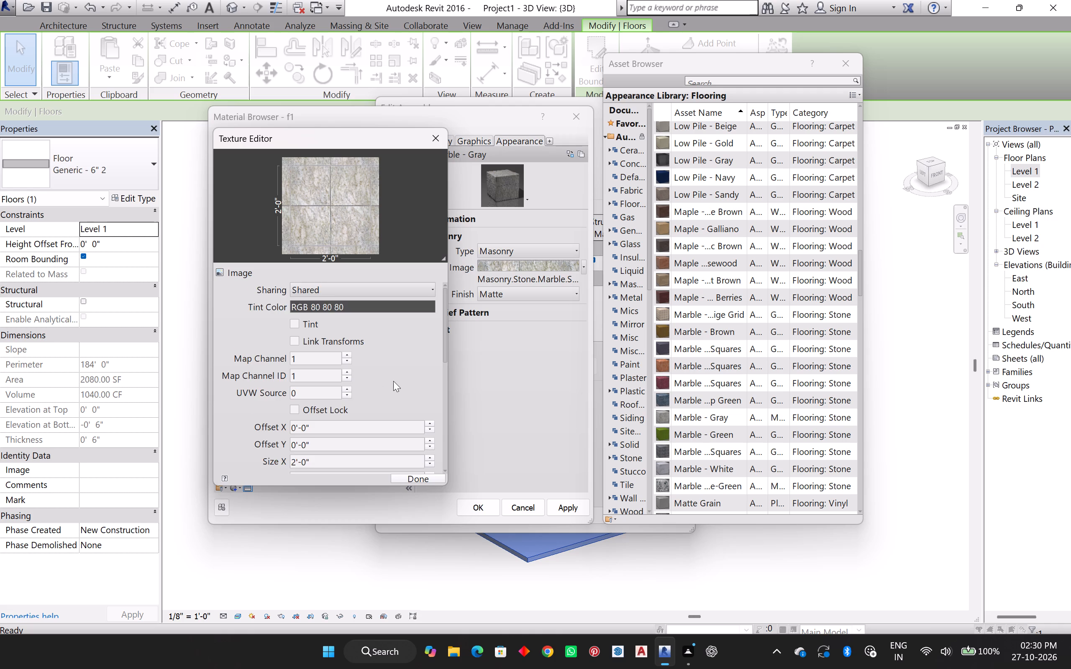
pyautogui.scroll(-9, 393, 381)
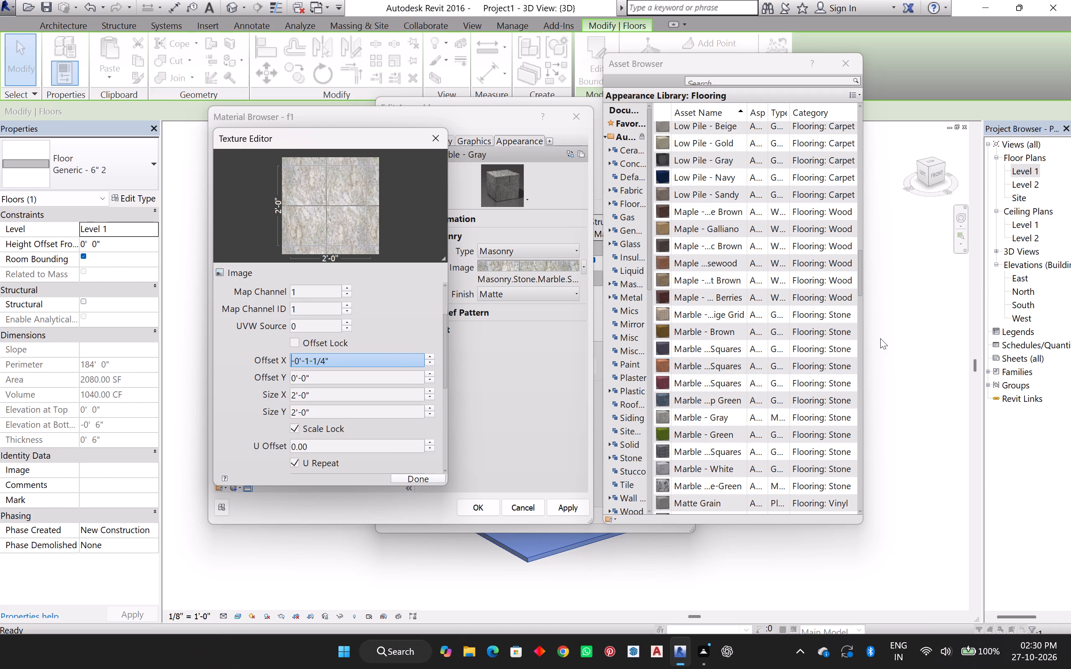
pyautogui.click(319, 410)
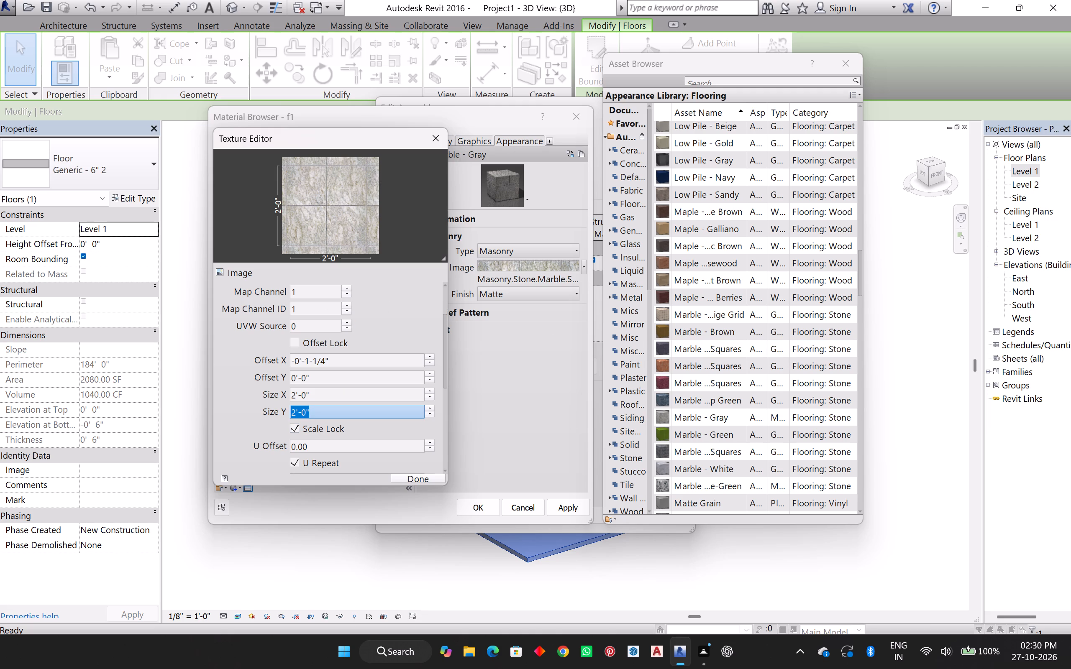
pyautogui.write("5'")
pyautogui.press('Return')
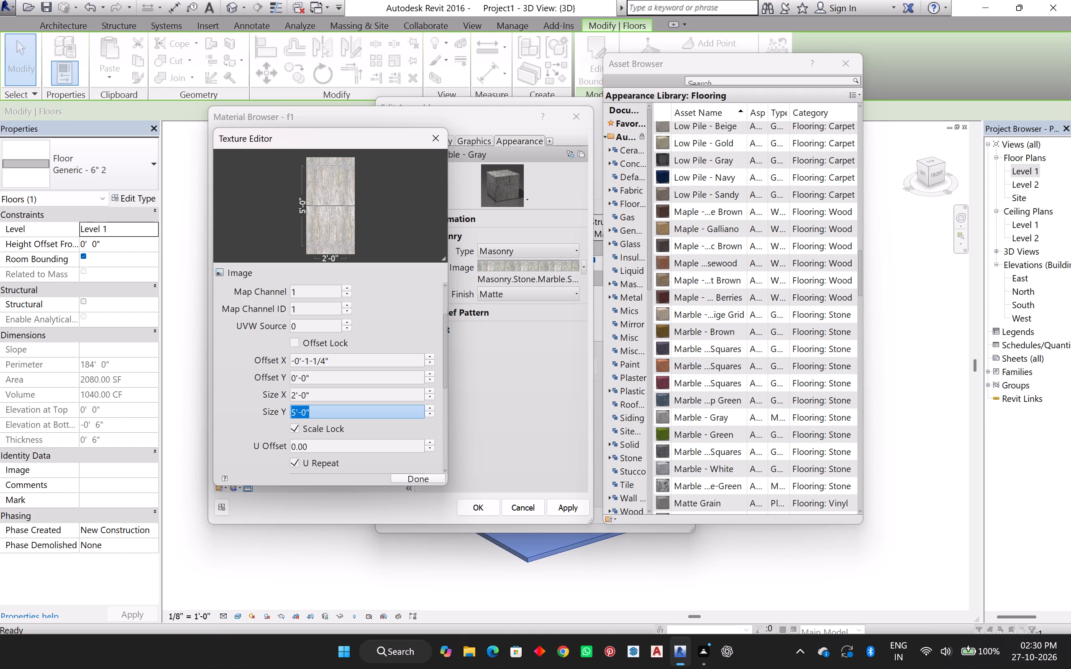
pyautogui.click(335, 391)
pyautogui.write("5'")
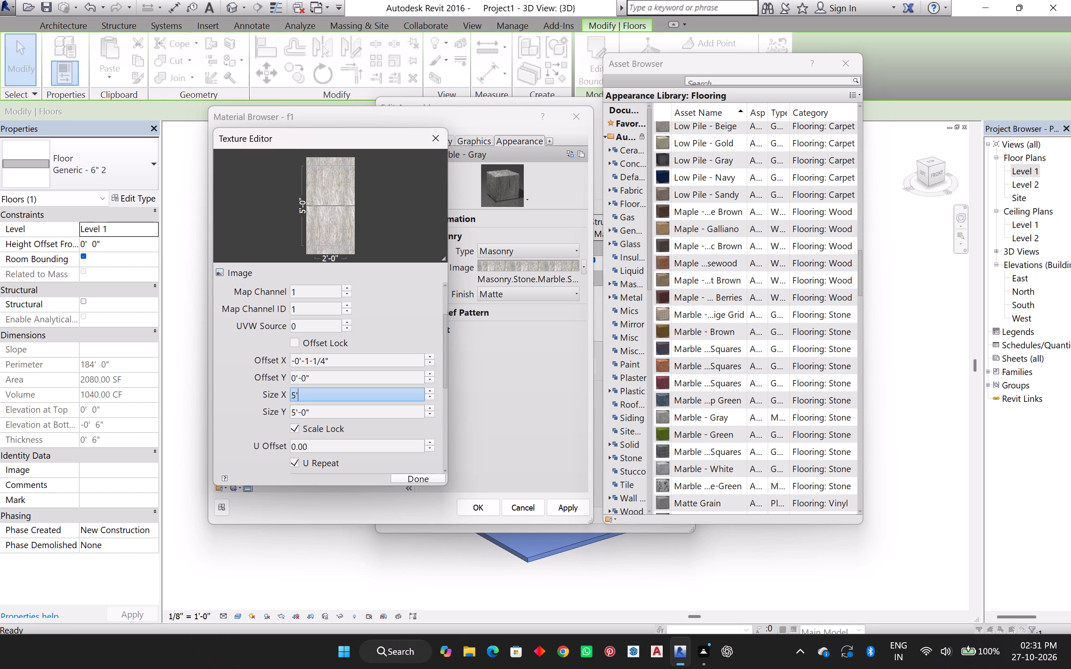
pyautogui.press('Return')
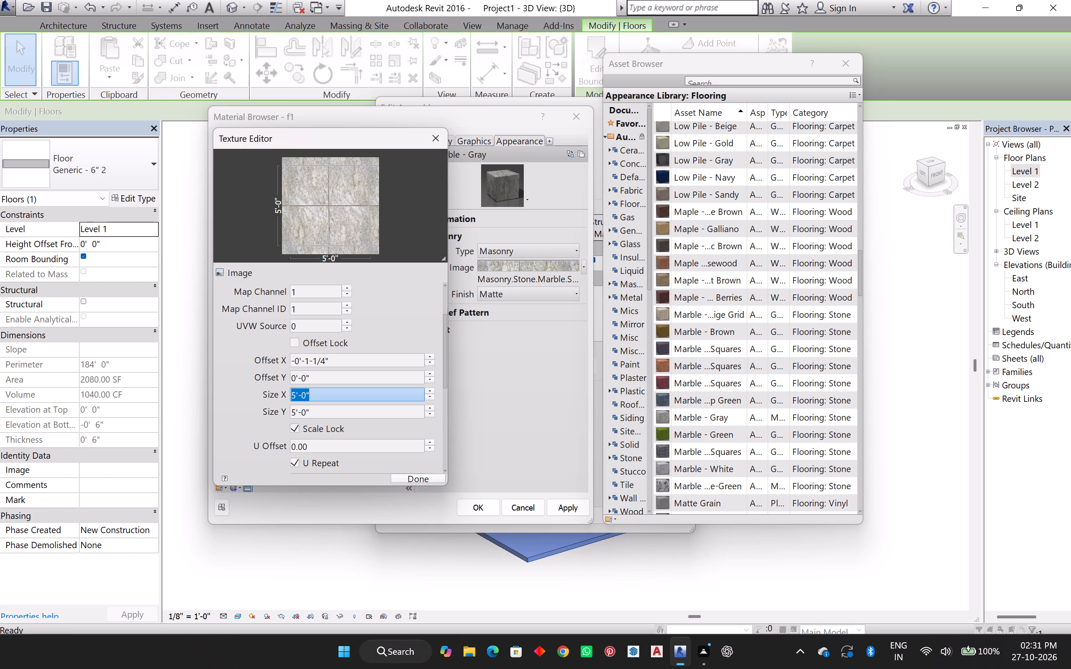
pyautogui.click(405, 476)
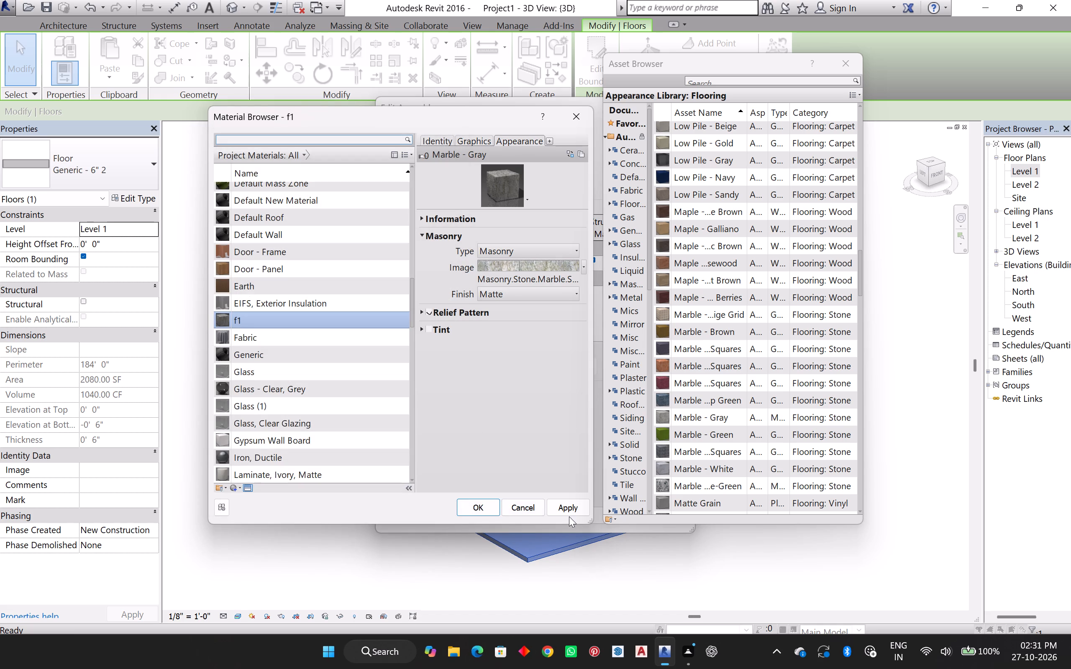
# Apply the f1 material changes, accept the Generic - 6" 2 floor's structure and type properties, and deselect the floor.
pyautogui.click(571, 509)
pyautogui.click(492, 505)
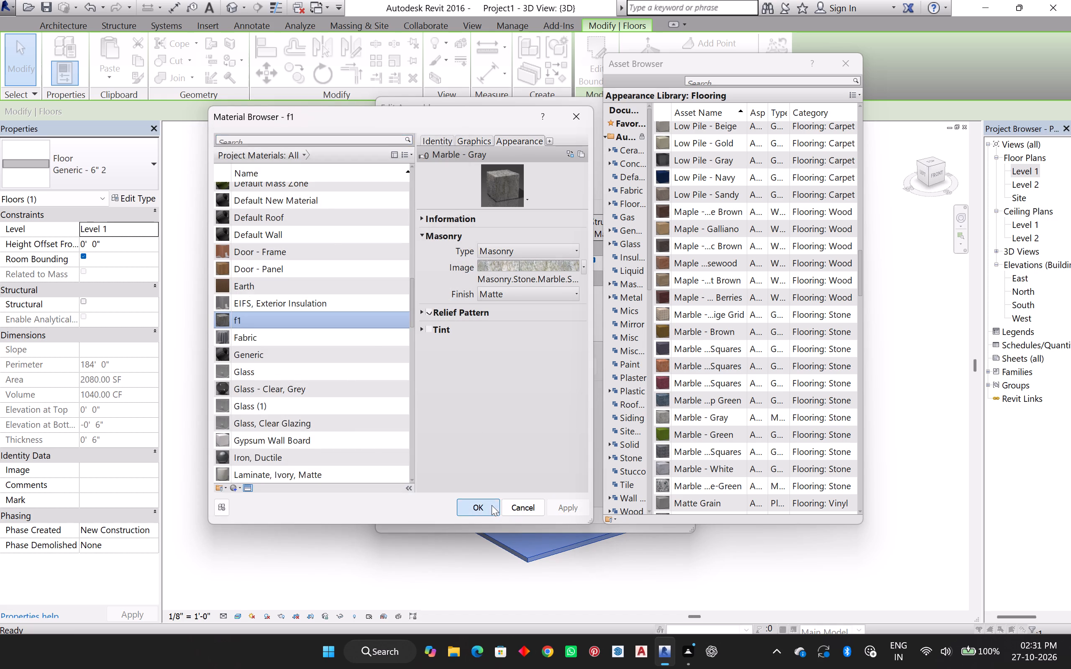
pyautogui.click(507, 519)
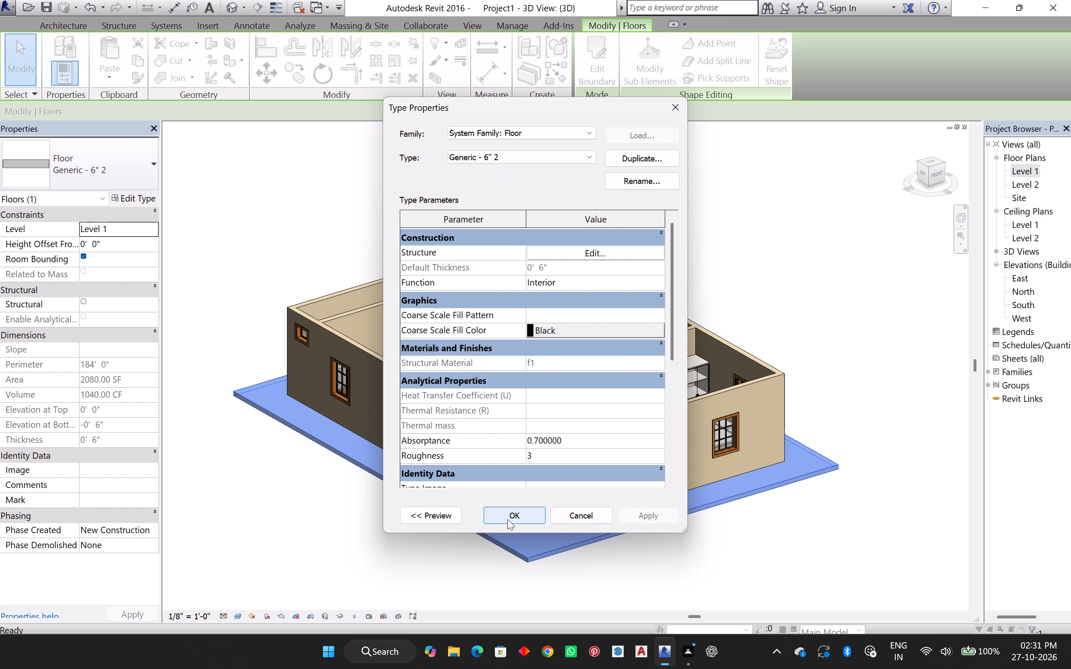
pyautogui.click(646, 518)
pyautogui.click(535, 517)
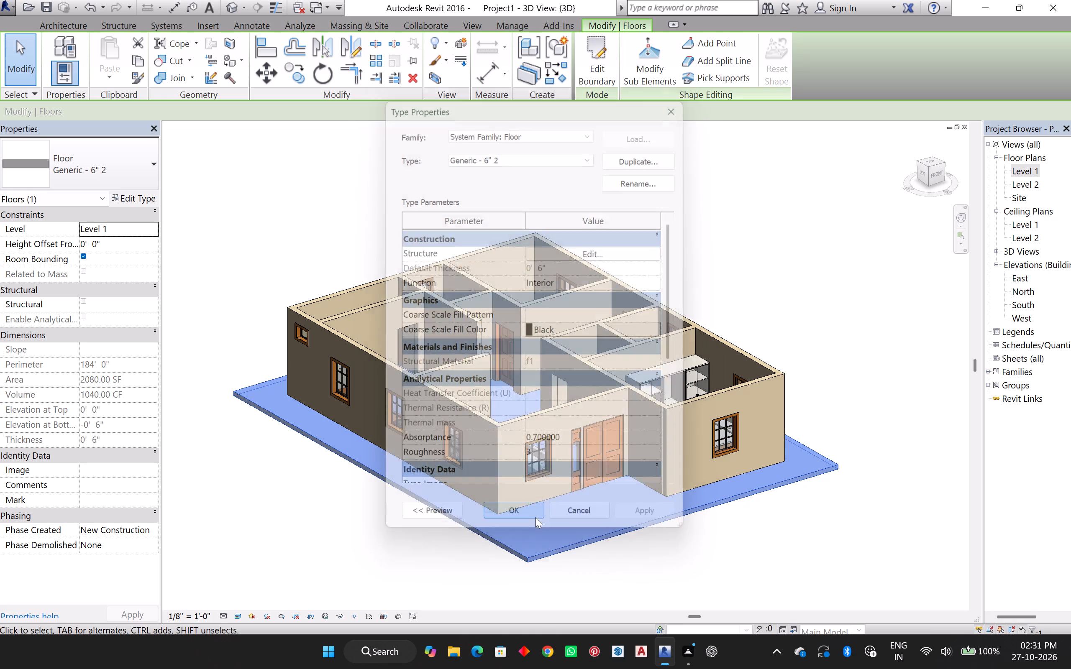
pyautogui.click(675, 540)
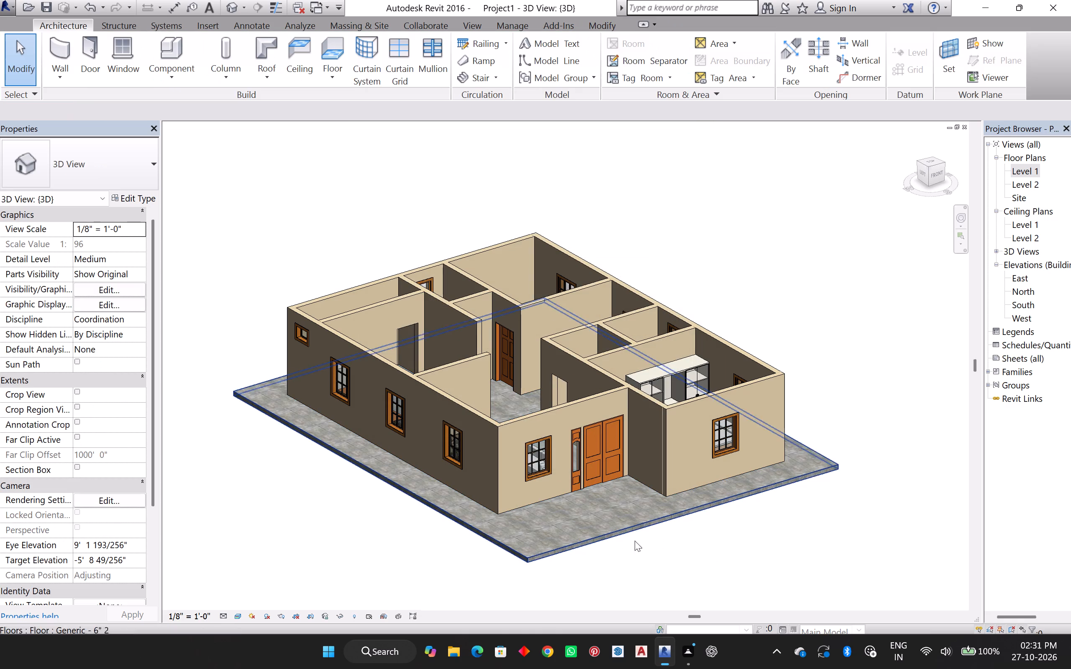
# Examine the marble flooring across the slab and rooms from above and below in the 3D view.
pyautogui.moveTo(661, 587); pyautogui.dragTo(684, 518, button='middle')
pyautogui.middleClick(684, 518)
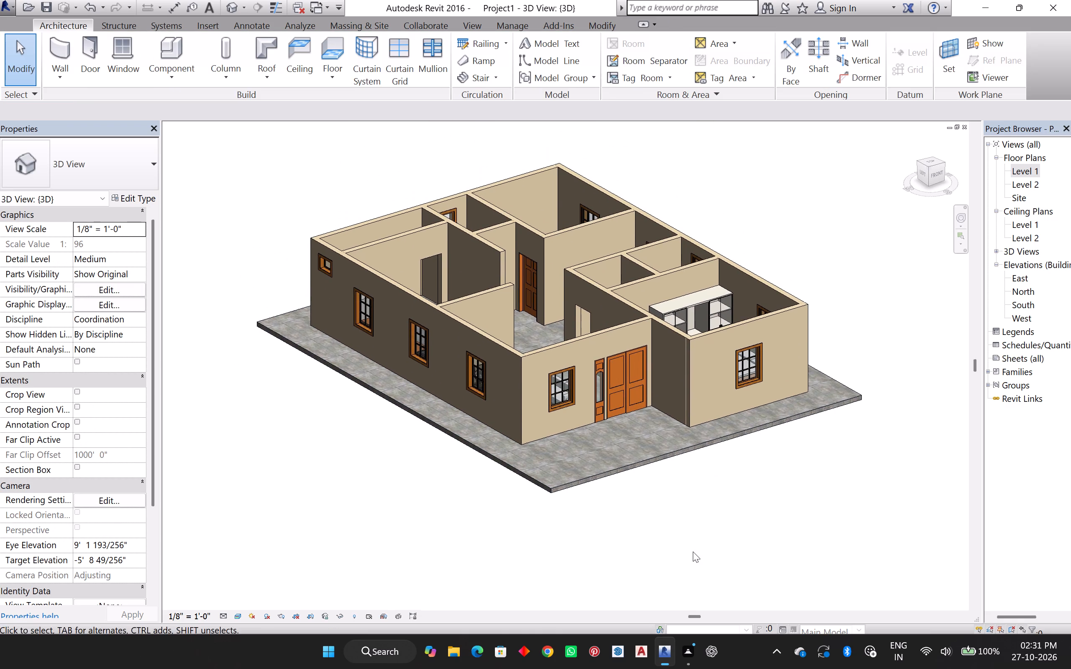
pyautogui.keyDown('shift'); pyautogui.moveTo(695, 528); pyautogui.dragTo(730, 293, button='middle'); pyautogui.keyUp('shift')
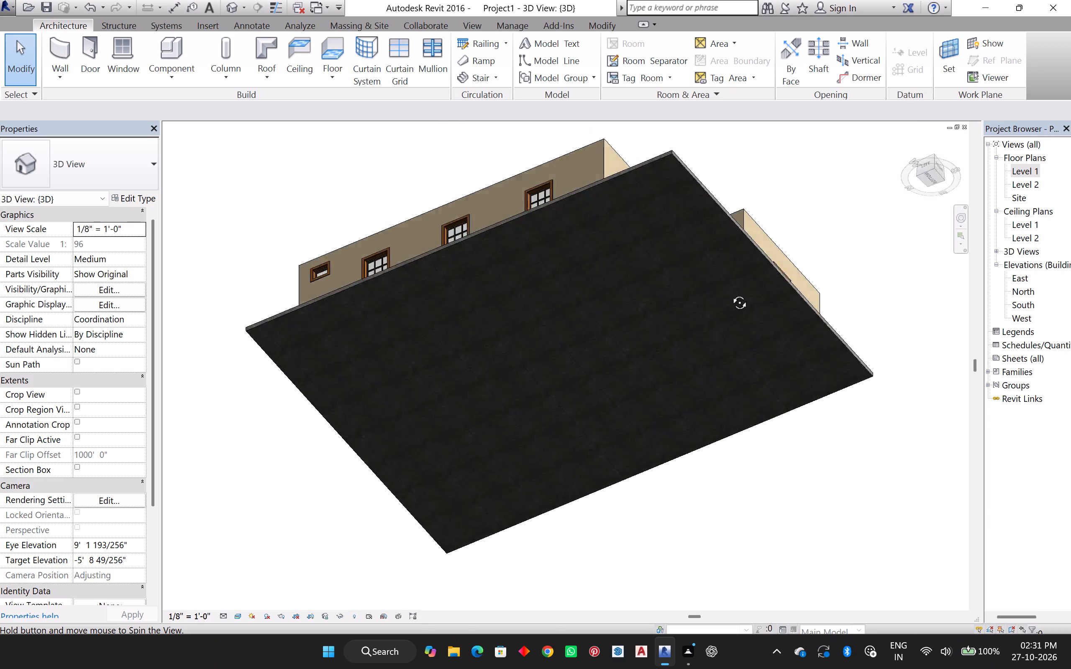
pyautogui.keyDown('shift'); pyautogui.moveTo(730, 293); pyautogui.dragTo(720, 635, button='middle'); pyautogui.keyUp('shift')
pyautogui.keyDown('shift'); pyautogui.moveTo(790, 464); pyautogui.dragTo(795, 475, button='middle'); pyautogui.keyUp('shift')
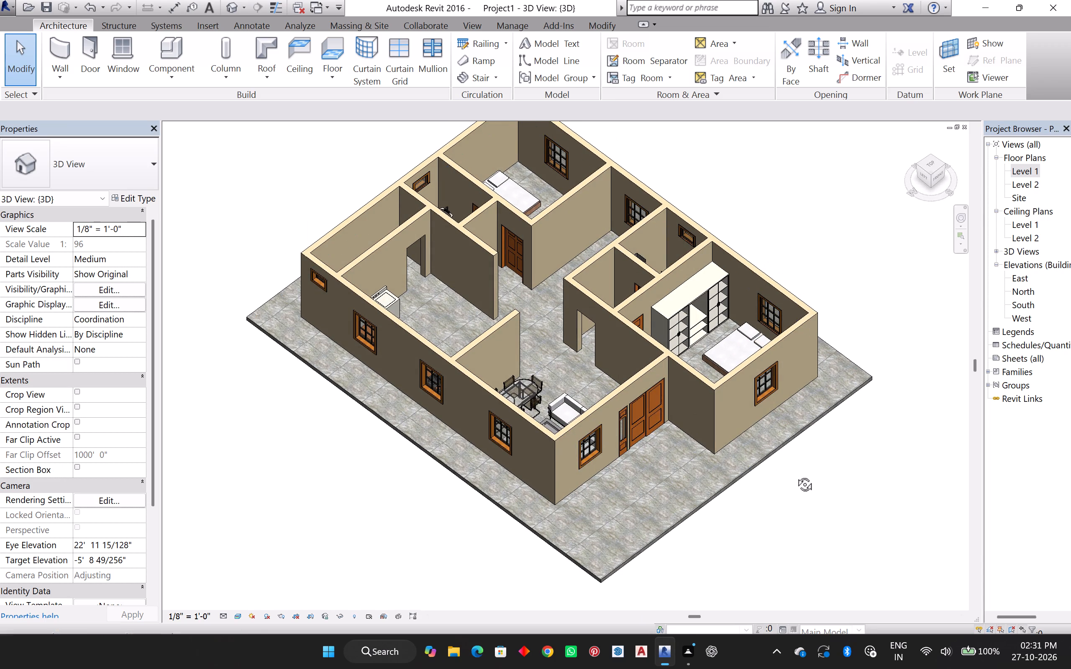
pyautogui.keyDown('shift'); pyautogui.moveTo(795, 475); pyautogui.dragTo(761, 485, button='middle'); pyautogui.keyUp('shift')
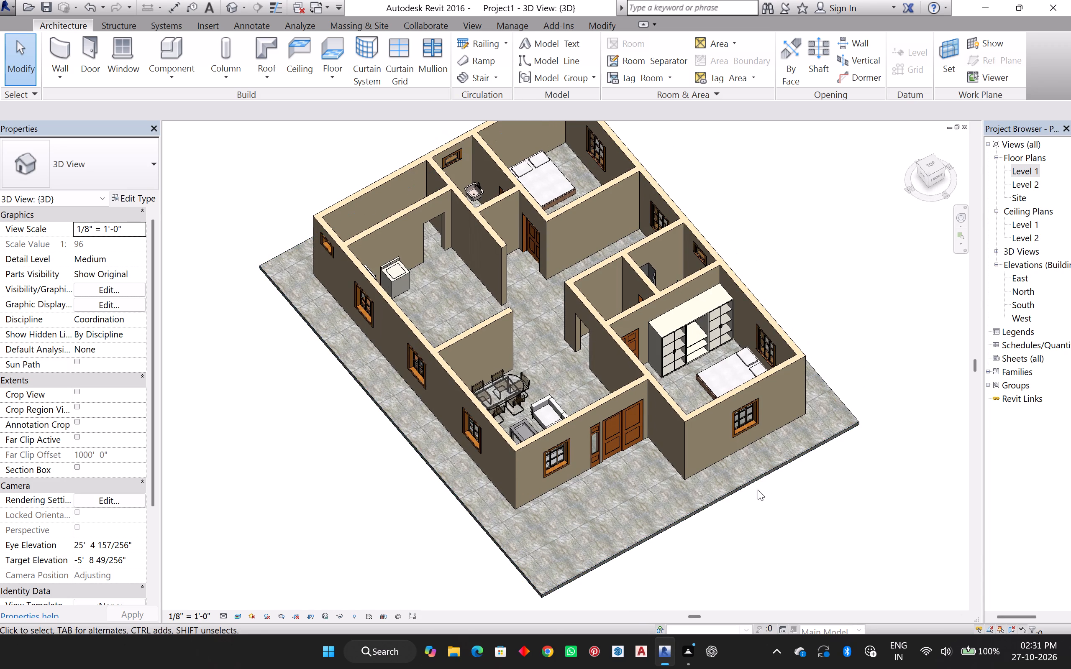
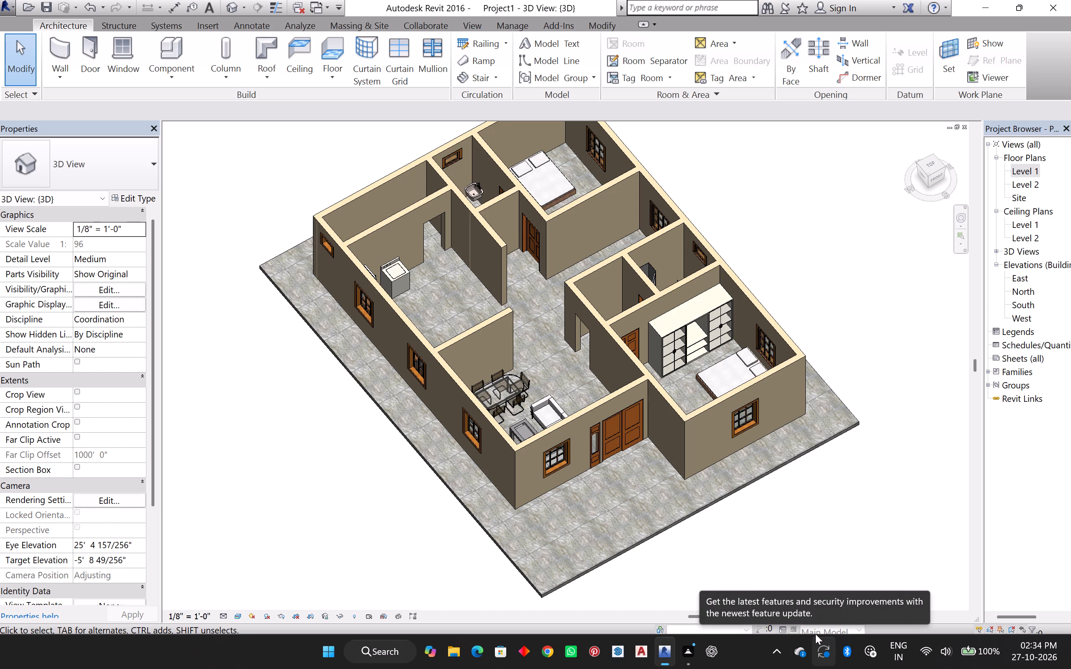
# Start placing a component, dismiss the save reminder, and load the RPC Tree - Conifer family from the Planting library.
pyautogui.moveTo(764, 552); pyautogui.dragTo(762, 549, button='middle')
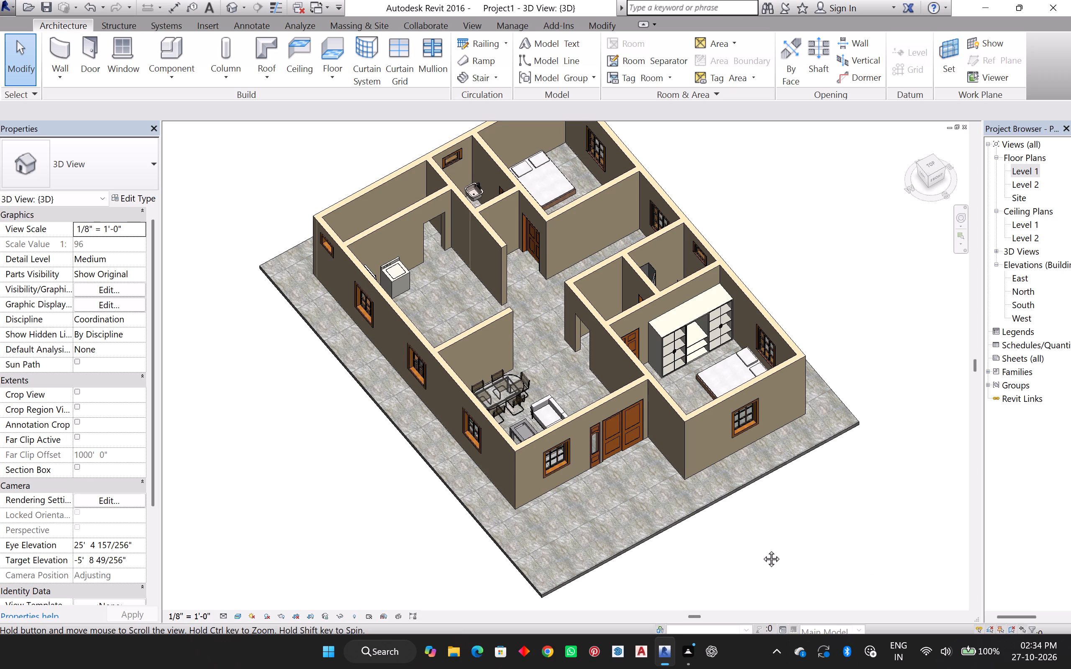
pyautogui.moveTo(762, 549); pyautogui.dragTo(758, 545, button='middle')
pyautogui.keyDown('shift'); pyautogui.moveTo(753, 550); pyautogui.dragTo(731, 475, button='middle'); pyautogui.keyUp('shift')
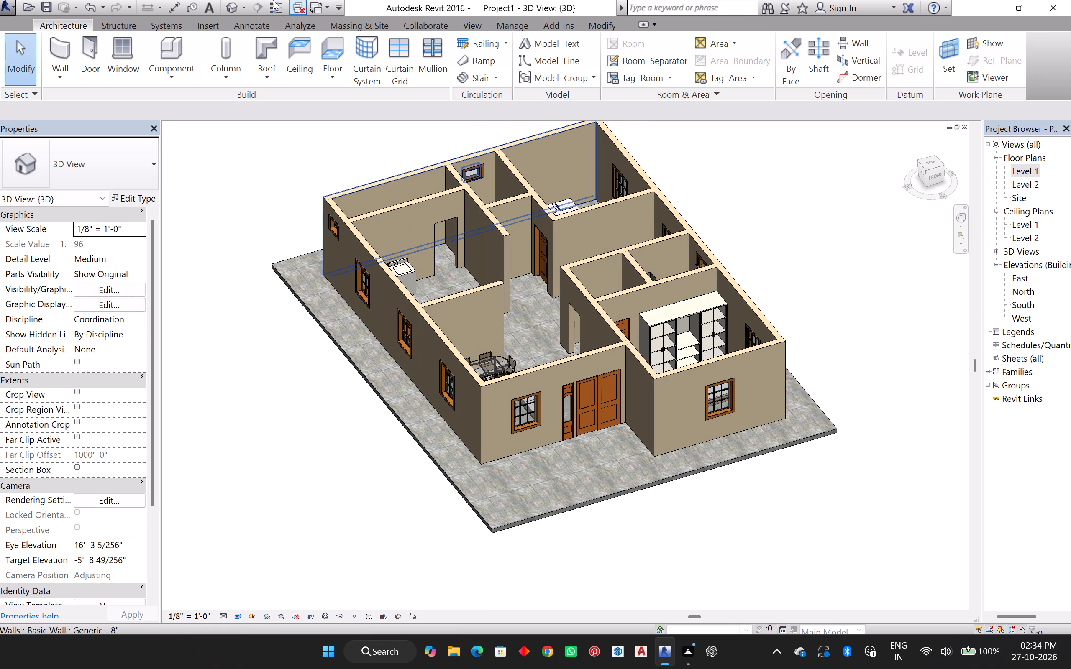
pyautogui.click(163, 52)
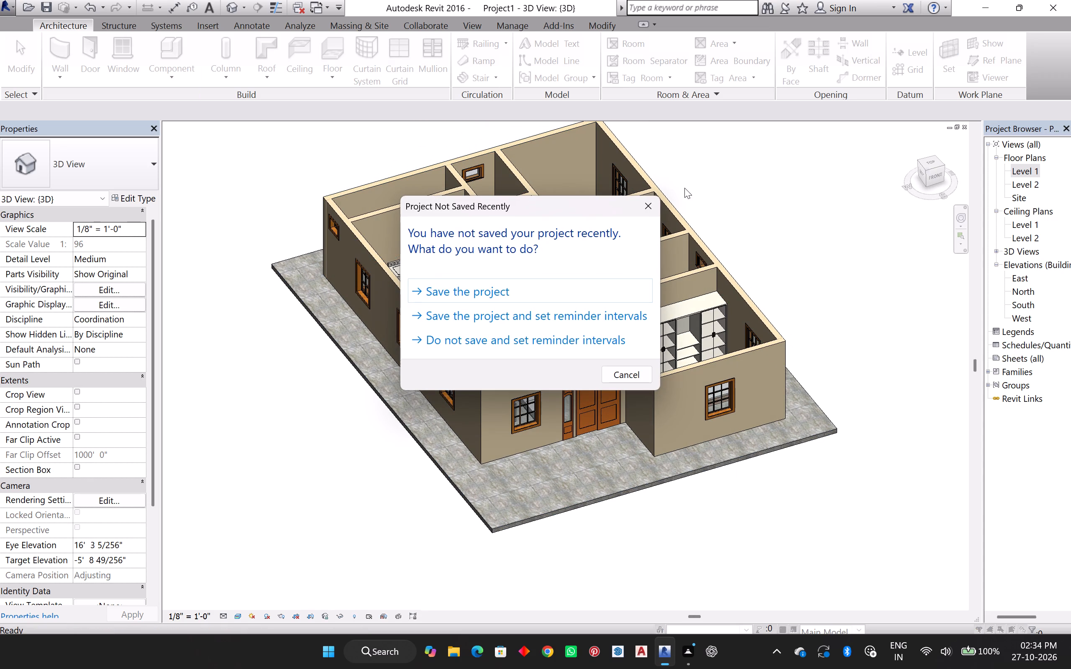
pyautogui.click(643, 202)
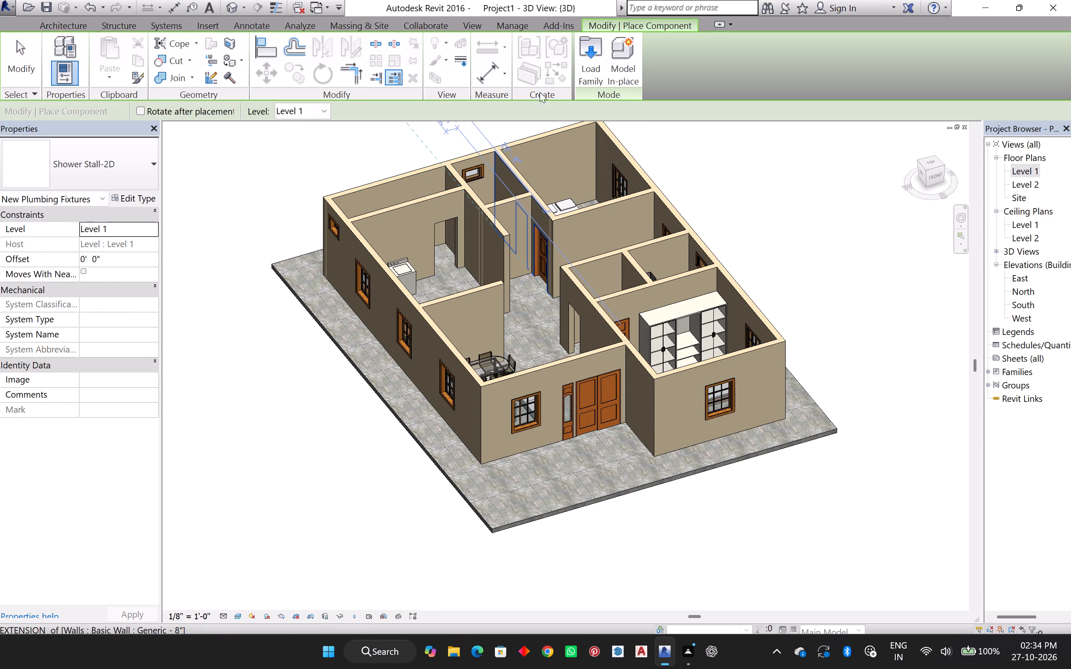
pyautogui.click(593, 69)
pyautogui.scroll(-1, 529, 345)
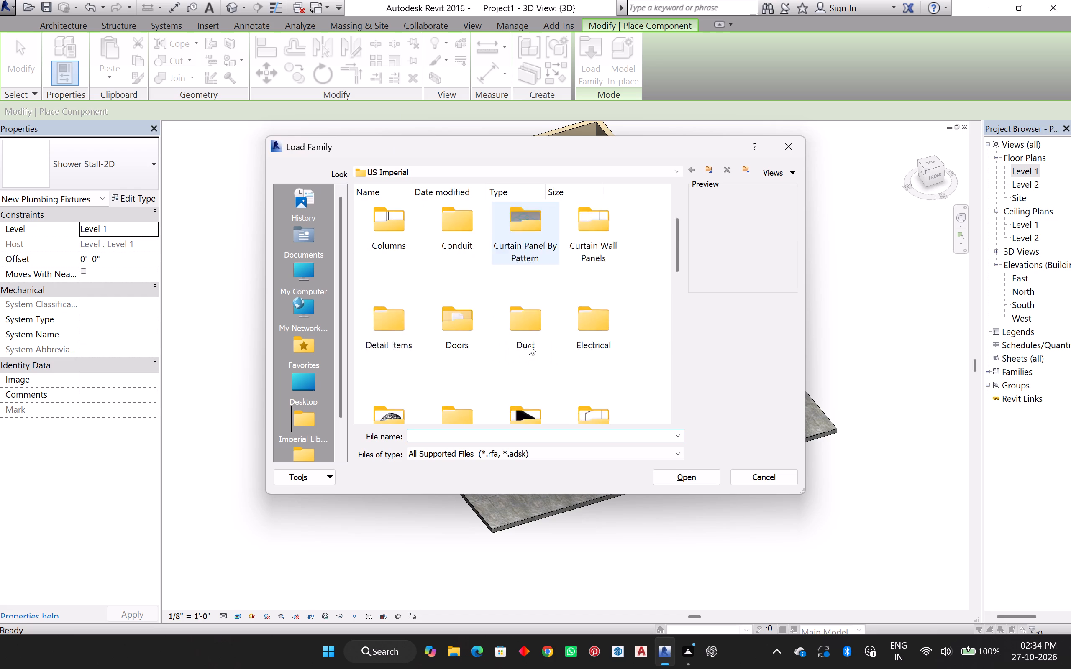
pyautogui.scroll(-3, 529, 345)
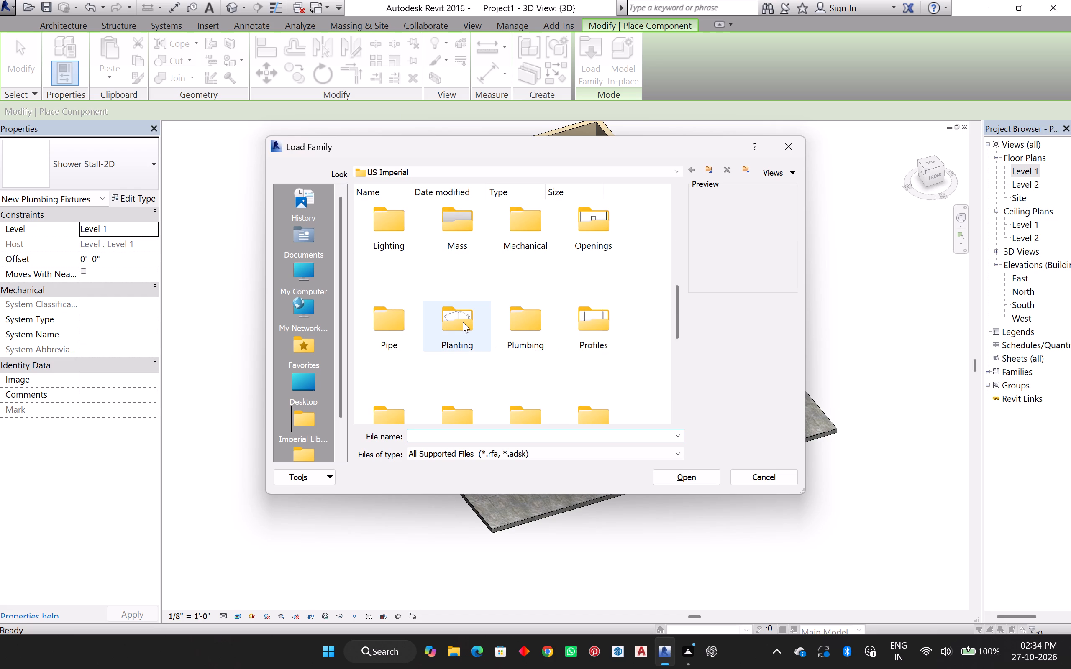
pyautogui.doubleClick(463, 322)
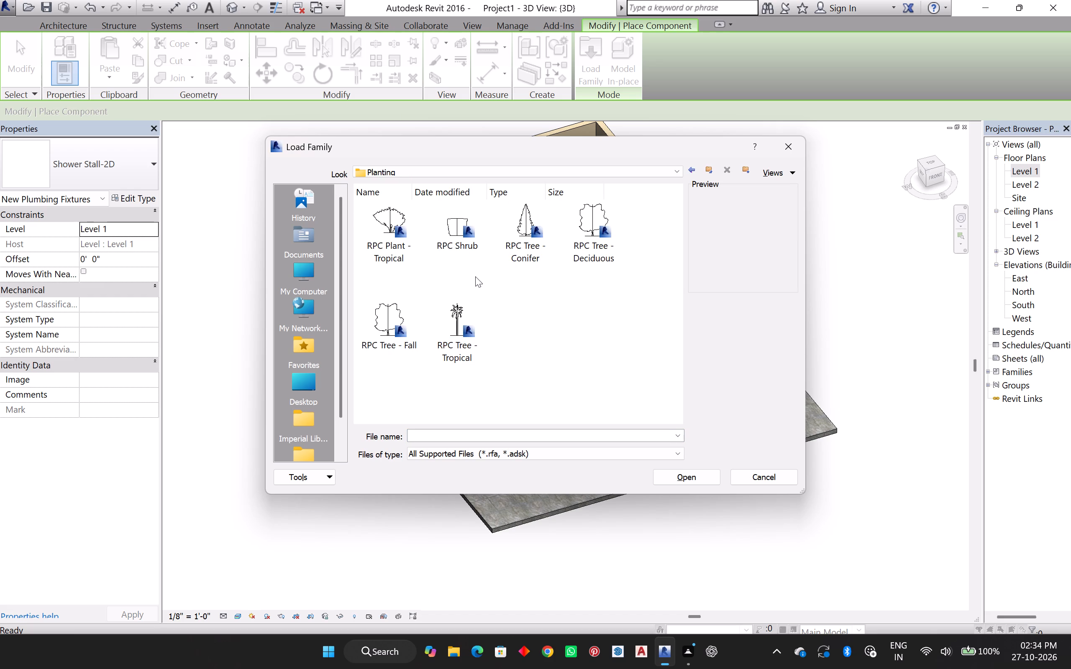
pyautogui.click(524, 225)
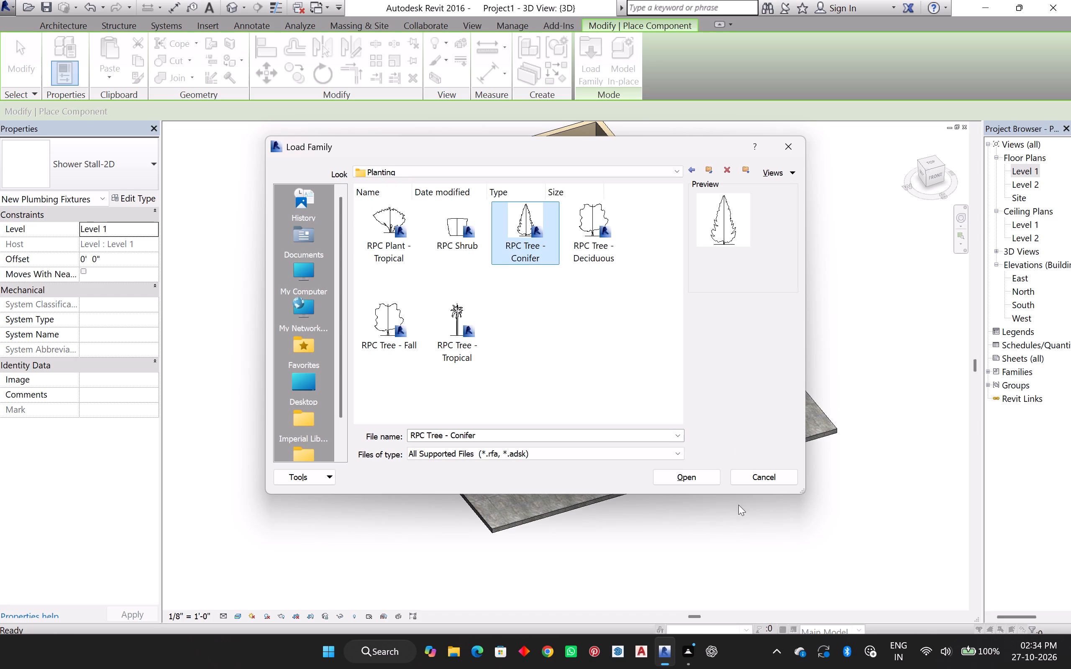
pyautogui.click(707, 480)
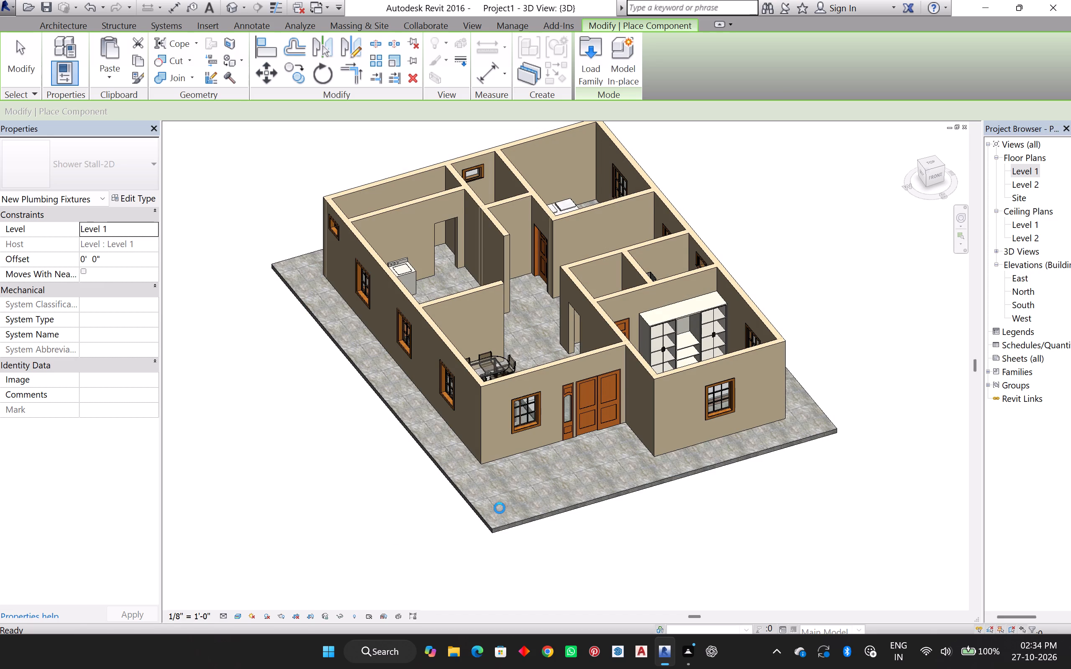
# Place an RPC Tree - Conifer, Chinese Juniper - 7', on the slab's front-left corner, near the window beside the main entrance.
pyautogui.scroll(7, 500, 508)
pyautogui.moveTo(497, 508); pyautogui.dragTo(499, 502, button='middle')
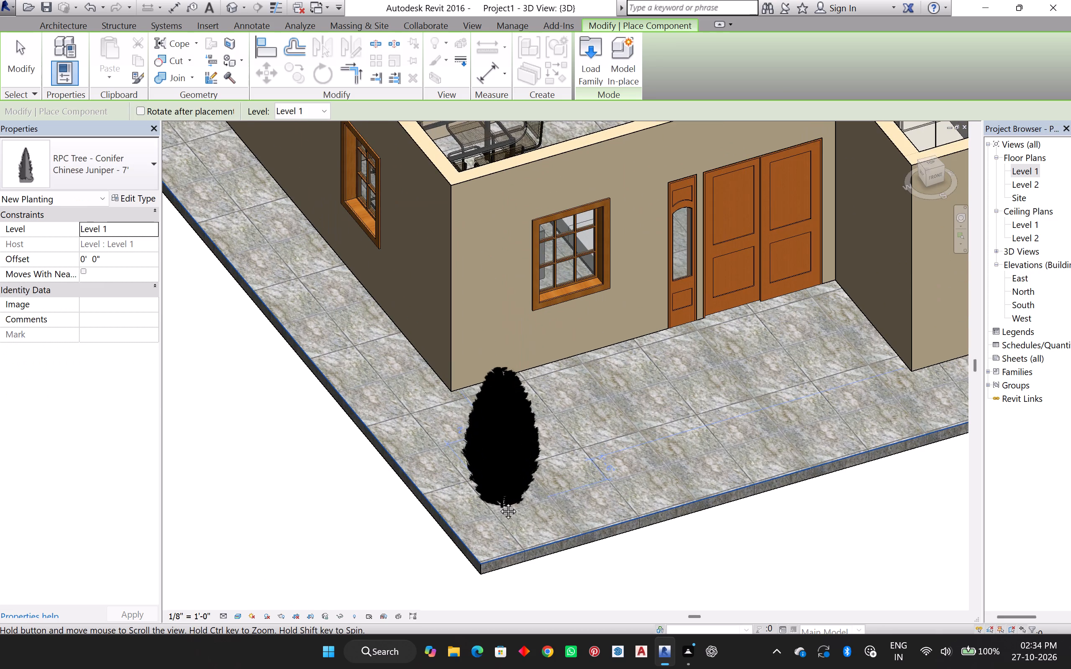
pyautogui.moveTo(499, 502); pyautogui.dragTo(486, 455, button='middle')
pyautogui.middleClick(486, 455)
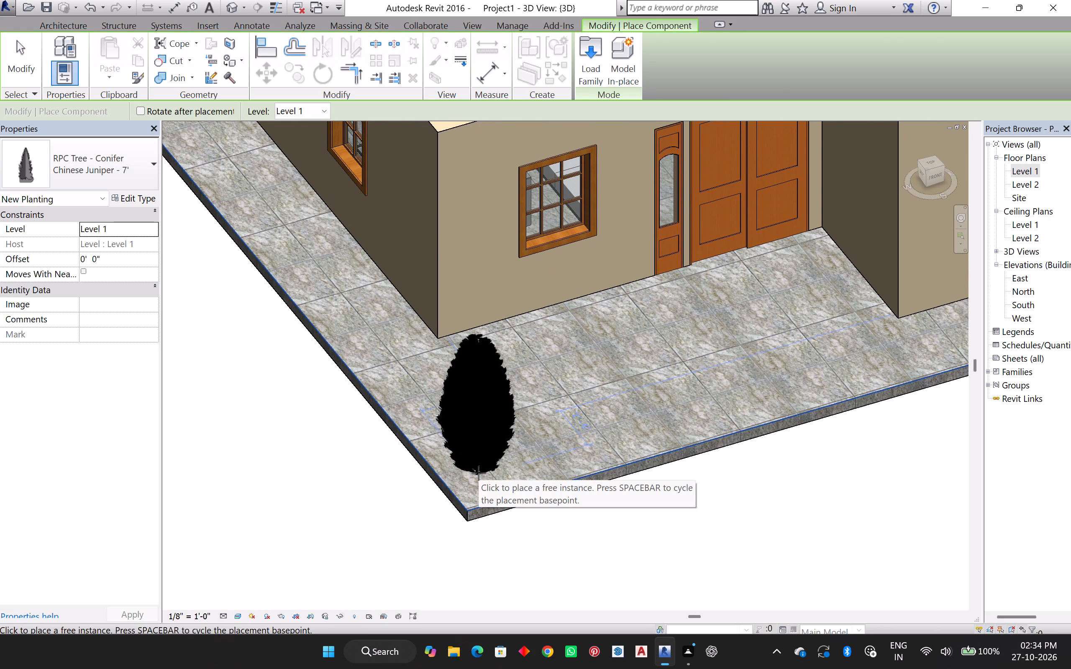
pyautogui.keyDown('shift'); pyautogui.moveTo(485, 477); pyautogui.dragTo(486, 327, button='middle'); pyautogui.keyUp('shift')
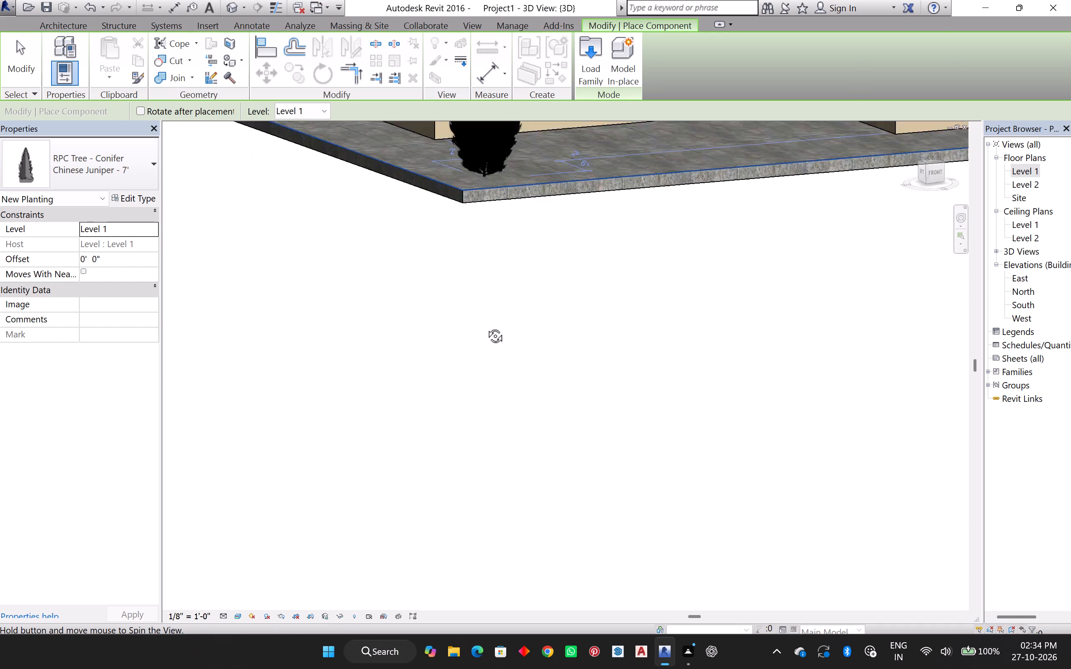
pyautogui.keyDown('shift'); pyautogui.moveTo(486, 327); pyautogui.dragTo(490, 460, button='middle'); pyautogui.keyUp('shift')
pyautogui.keyDown('shift'); pyautogui.middleClick(490, 460); pyautogui.keyUp('shift')
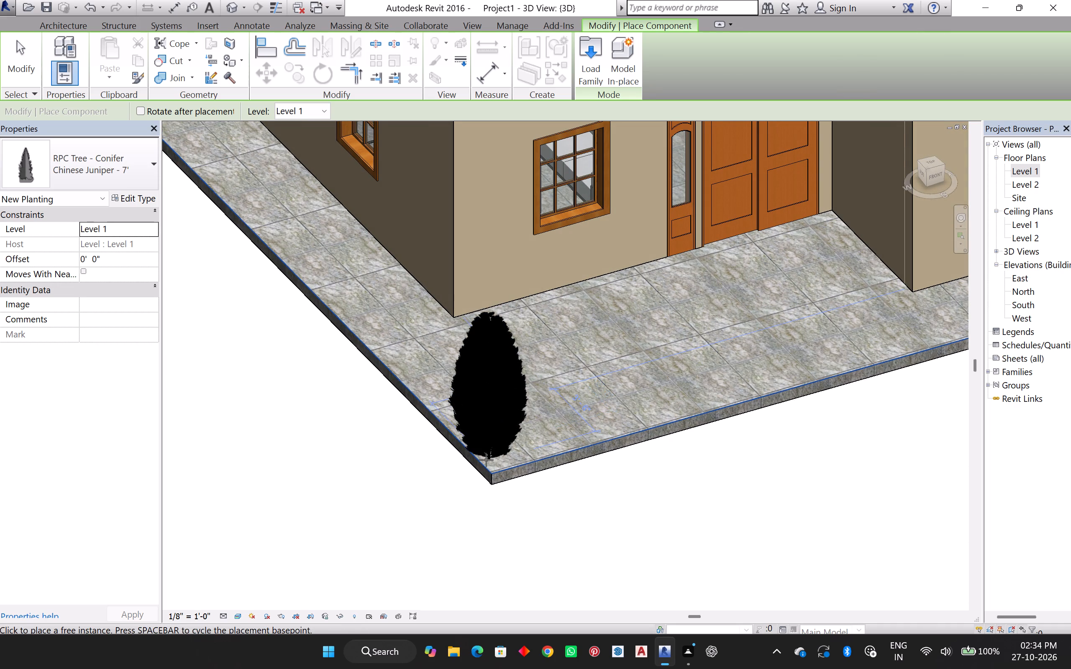
pyautogui.click(504, 447)
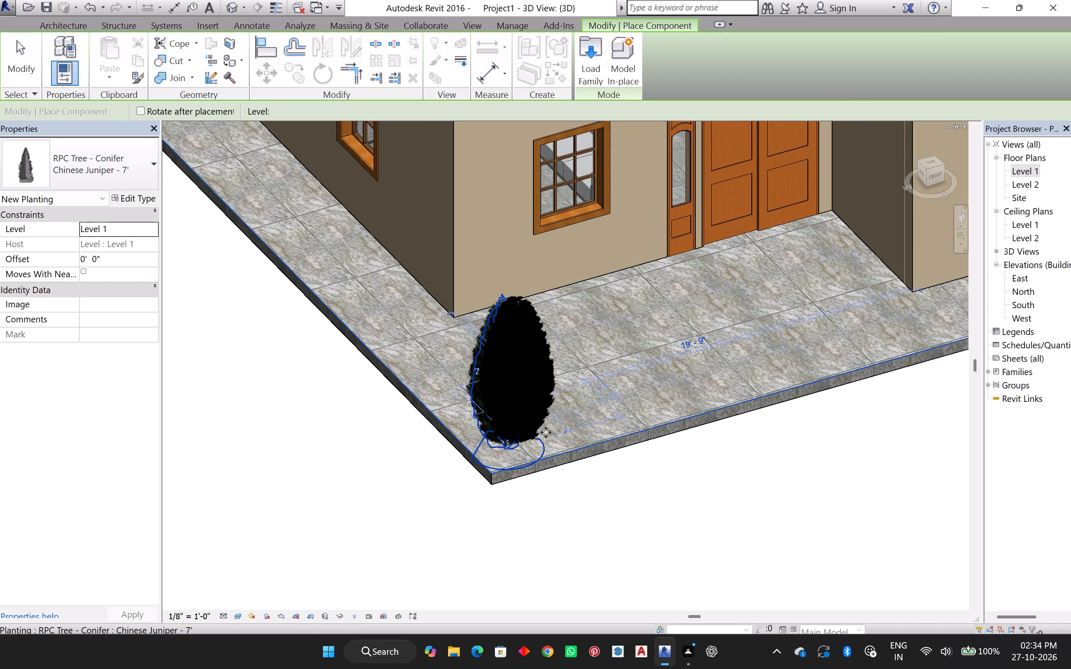
# Place a second Chinese Juniper - 7' on the slab's front-right corner, just outside the bedroom walls.
pyautogui.keyDown('shift'); pyautogui.moveTo(830, 377); pyautogui.dragTo(717, 393, button='middle'); pyautogui.keyUp('shift')
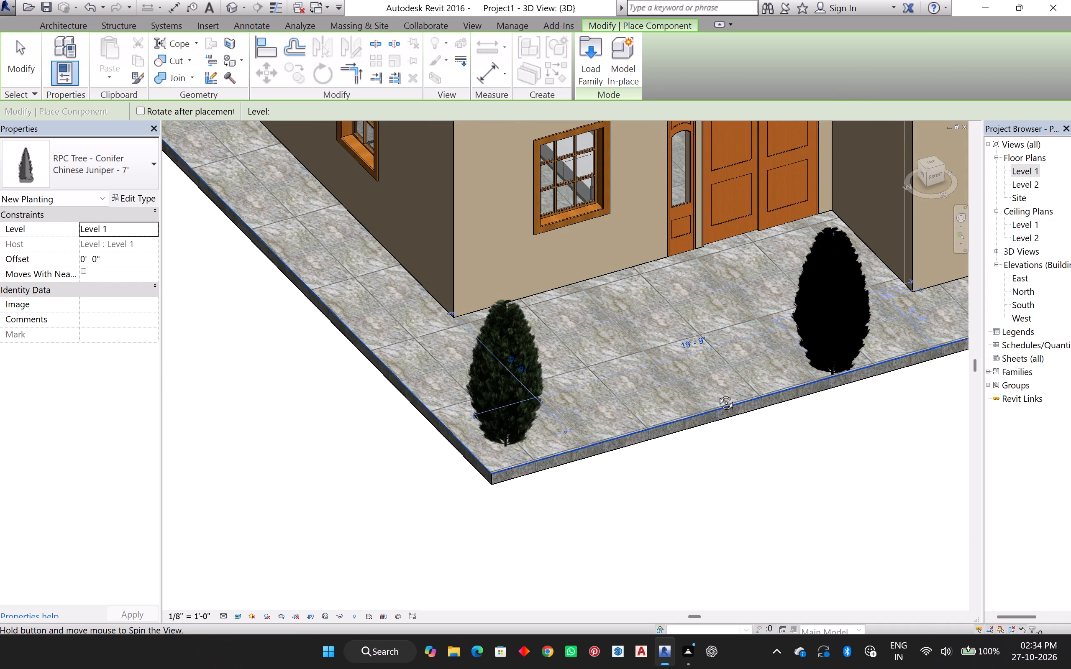
pyautogui.keyDown('shift'); pyautogui.moveTo(717, 393); pyautogui.dragTo(628, 410, button='middle'); pyautogui.keyUp('shift')
pyautogui.keyDown('shift'); pyautogui.middleClick(628, 410); pyautogui.keyUp('shift')
pyautogui.keyDown('shift'); pyautogui.moveTo(739, 510); pyautogui.dragTo(724, 486, button='middle'); pyautogui.keyUp('shift')
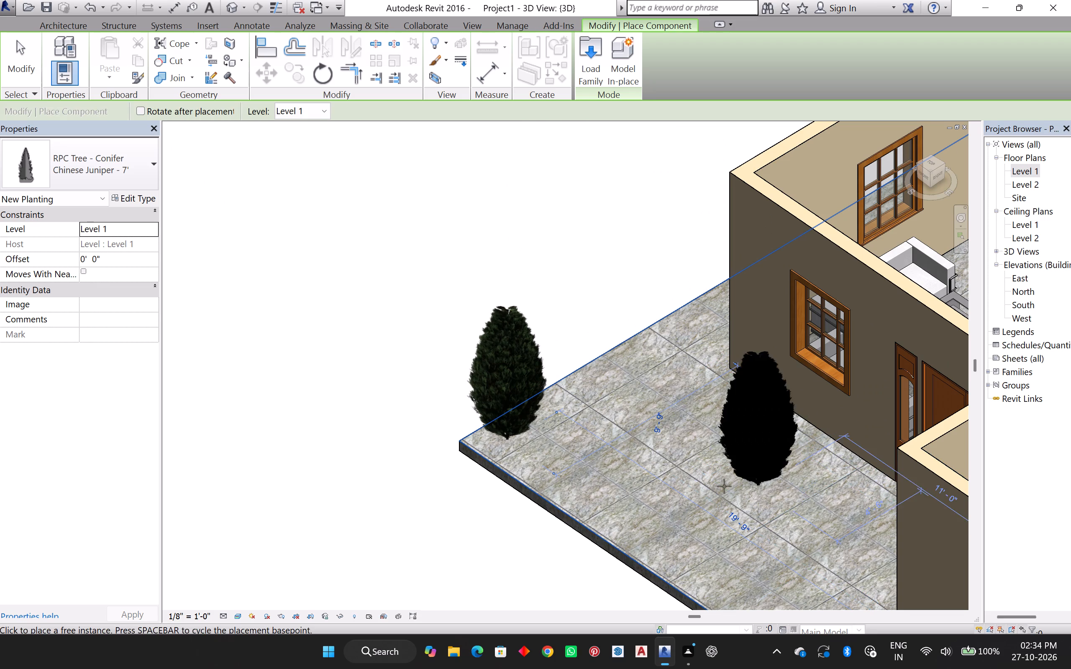
pyautogui.keyDown('shift'); pyautogui.moveTo(724, 486); pyautogui.dragTo(649, 282, button='middle'); pyautogui.keyUp('shift')
pyautogui.keyDown('shift'); pyautogui.middleClick(649, 282); pyautogui.keyUp('shift')
pyautogui.keyDown('shift'); pyautogui.middleClick(649, 282); pyautogui.keyUp('shift')
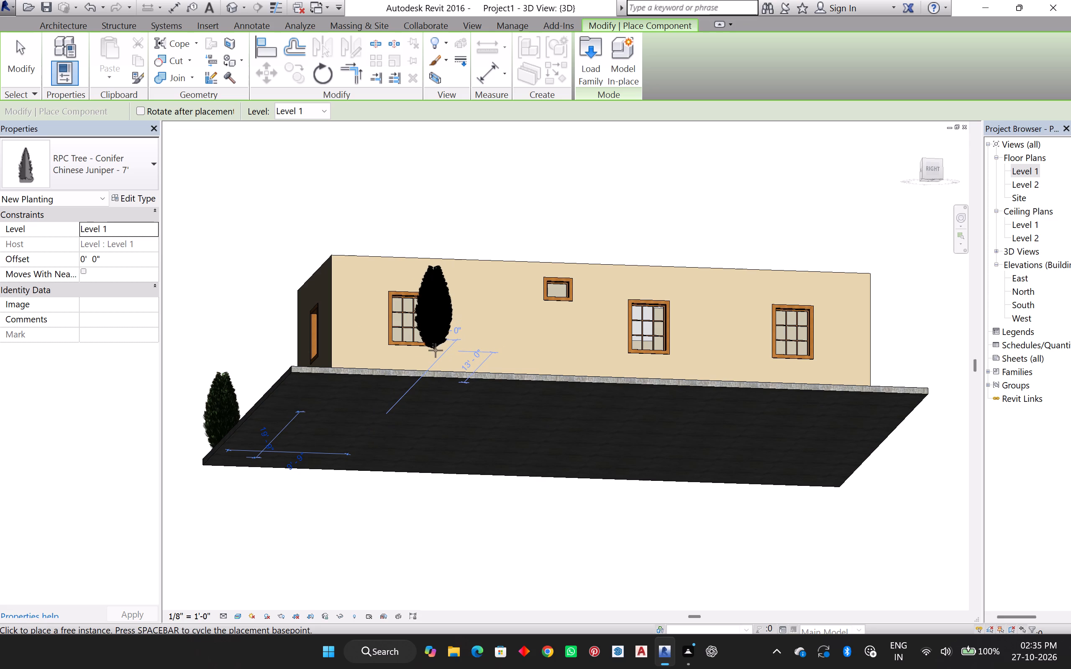
pyautogui.moveTo(388, 361); pyautogui.dragTo(466, 337, button='middle')
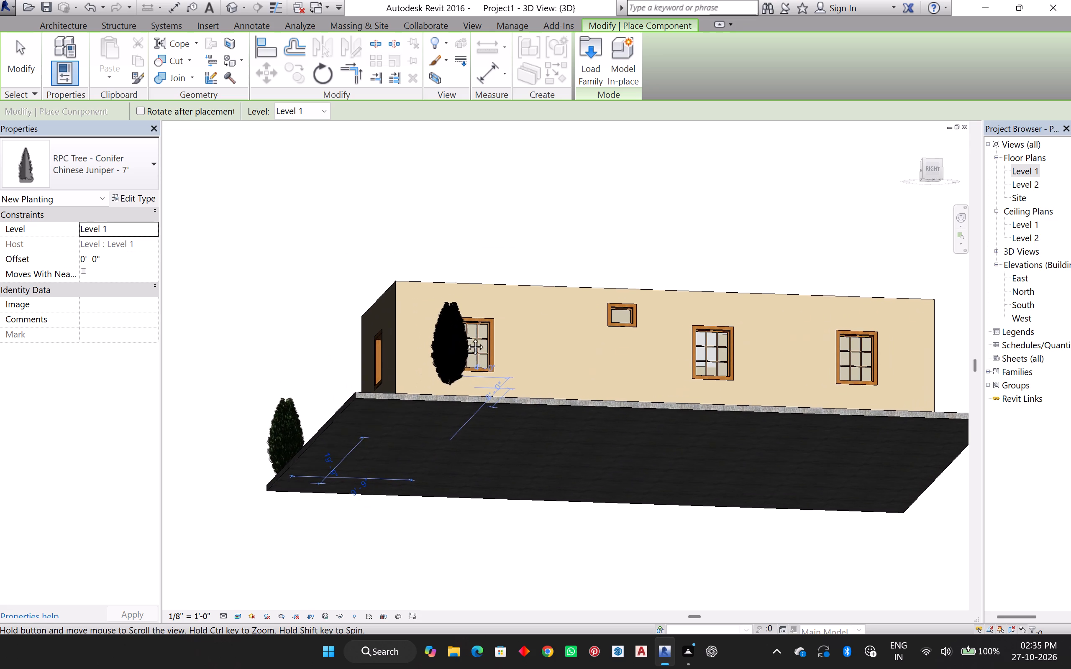
pyautogui.moveTo(466, 337); pyautogui.dragTo(482, 274, button='middle')
pyautogui.keyDown('shift'); pyautogui.moveTo(475, 279); pyautogui.dragTo(477, 406, button='middle'); pyautogui.keyUp('shift')
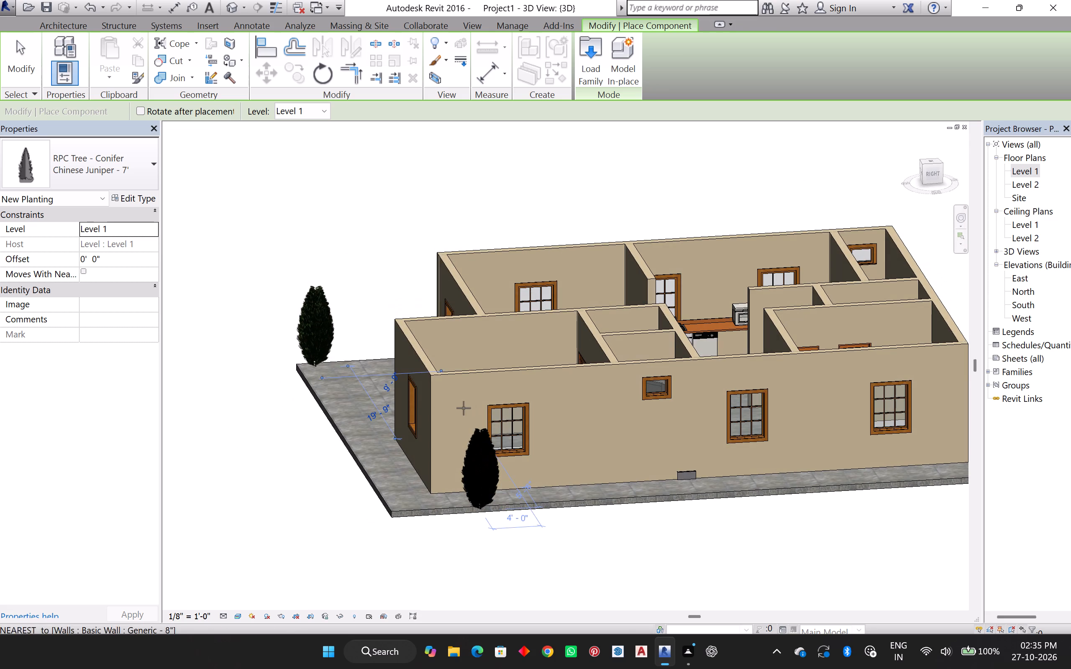
pyautogui.scroll(6, 395, 511)
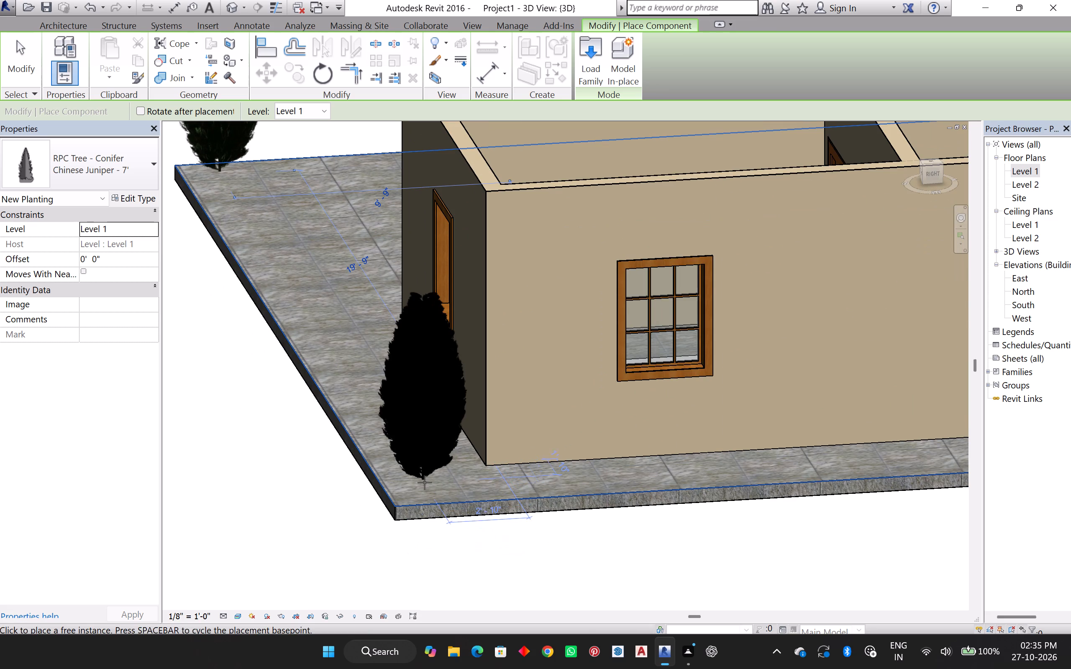
pyautogui.click(421, 485)
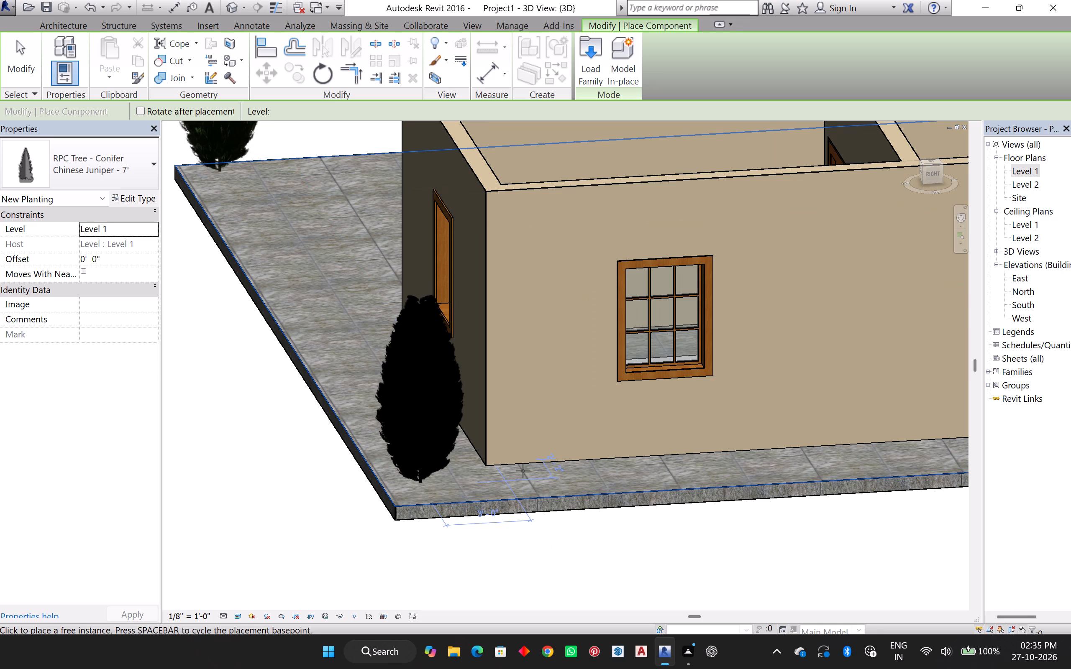
# Place a third Chinese Juniper - 7' on the slab's back-right corner, at the far end of the right side wall.
pyautogui.keyDown('shift'); pyautogui.moveTo(817, 465); pyautogui.dragTo(512, 457, button='middle'); pyautogui.keyUp('shift')
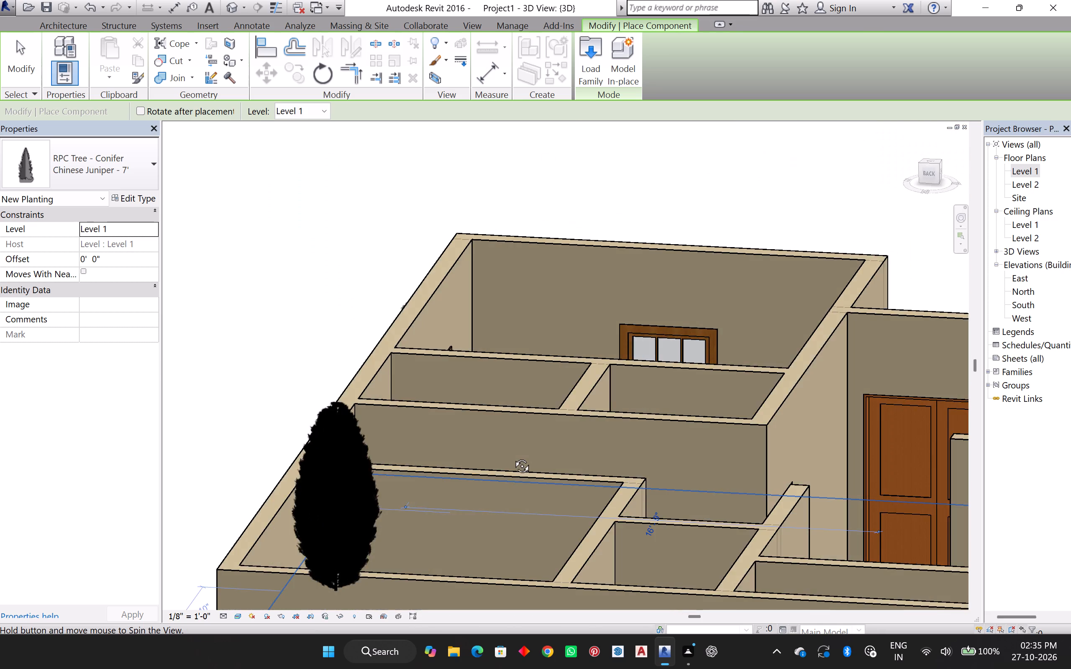
pyautogui.keyDown('shift'); pyautogui.moveTo(512, 457); pyautogui.dragTo(611, 454, button='middle'); pyautogui.keyUp('shift')
pyautogui.moveTo(633, 478); pyautogui.dragTo(594, 433, button='middle')
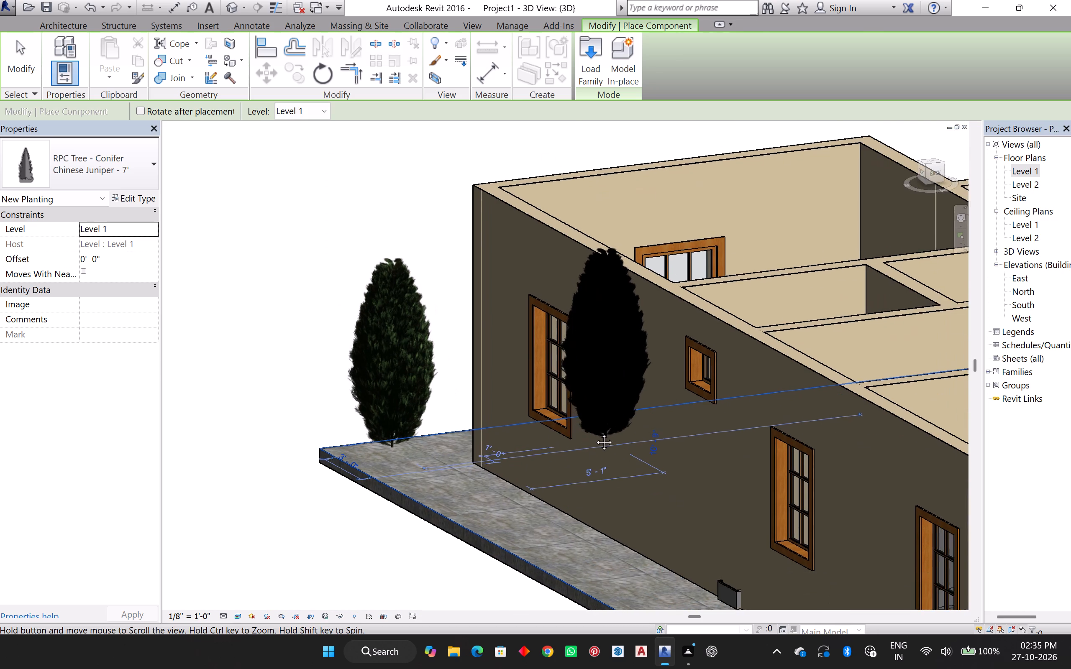
pyautogui.moveTo(594, 433); pyautogui.dragTo(368, 220, button='middle')
pyautogui.moveTo(368, 220); pyautogui.dragTo(369, 226, button='middle')
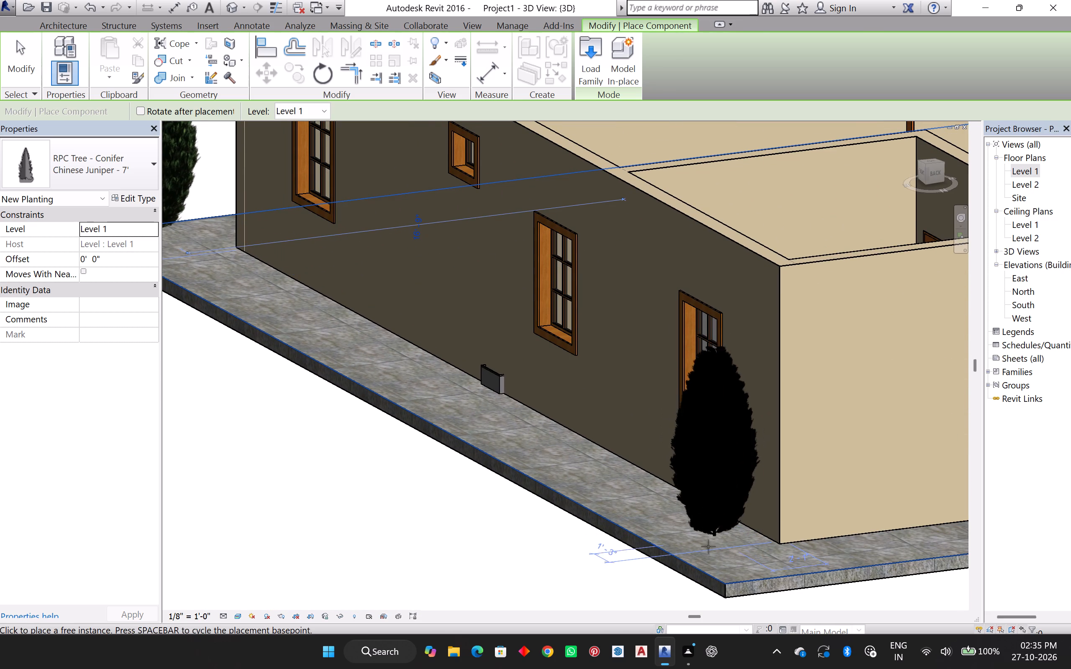
pyautogui.click(732, 570)
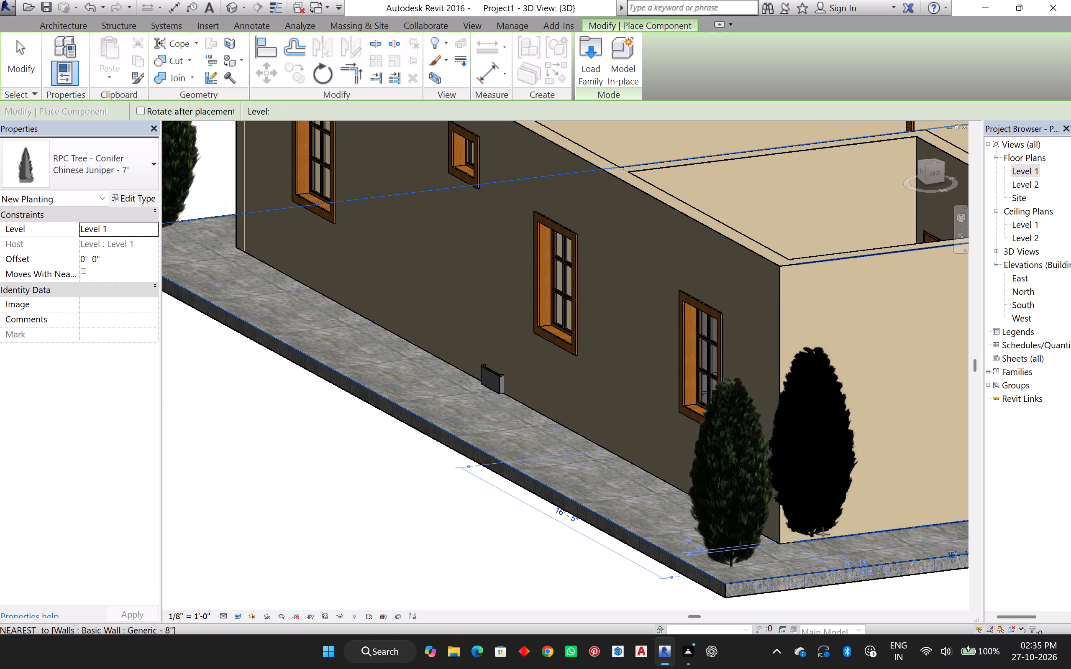
# Place a fourth Chinese Juniper - 7' on the slab's back-left corner, near the small high window.
pyautogui.keyDown('shift'); pyautogui.moveTo(848, 541); pyautogui.dragTo(615, 520, button='middle'); pyautogui.keyUp('shift')
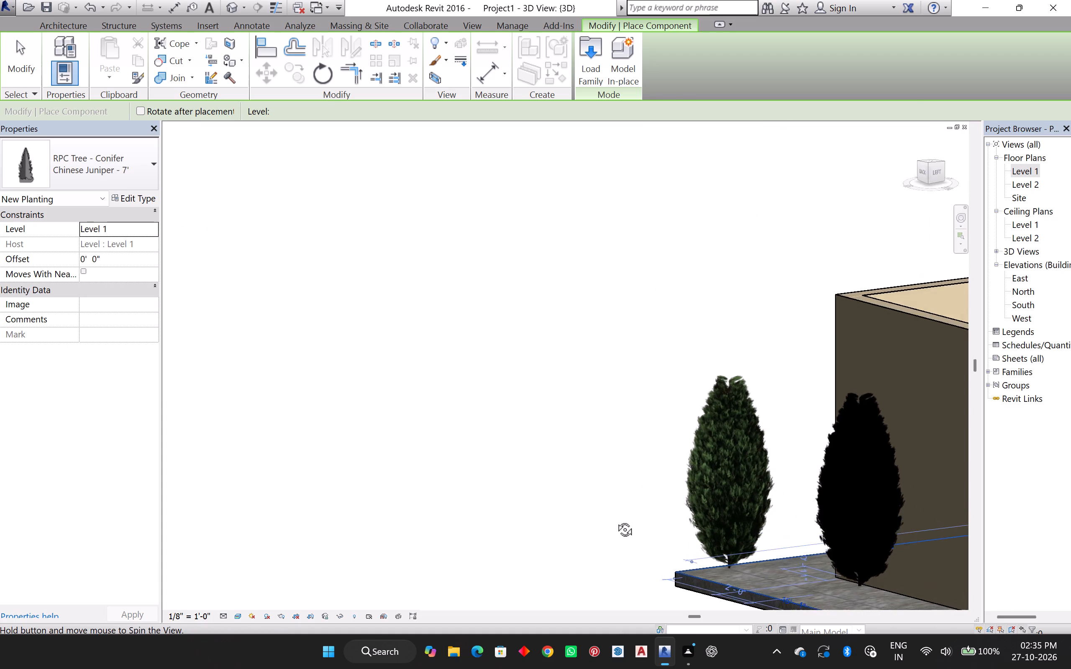
pyautogui.keyDown('shift'); pyautogui.moveTo(615, 520); pyautogui.dragTo(615, 520, button='middle'); pyautogui.keyUp('shift')
pyautogui.scroll(-6, 692, 528)
pyautogui.scroll(-4, 740, 544)
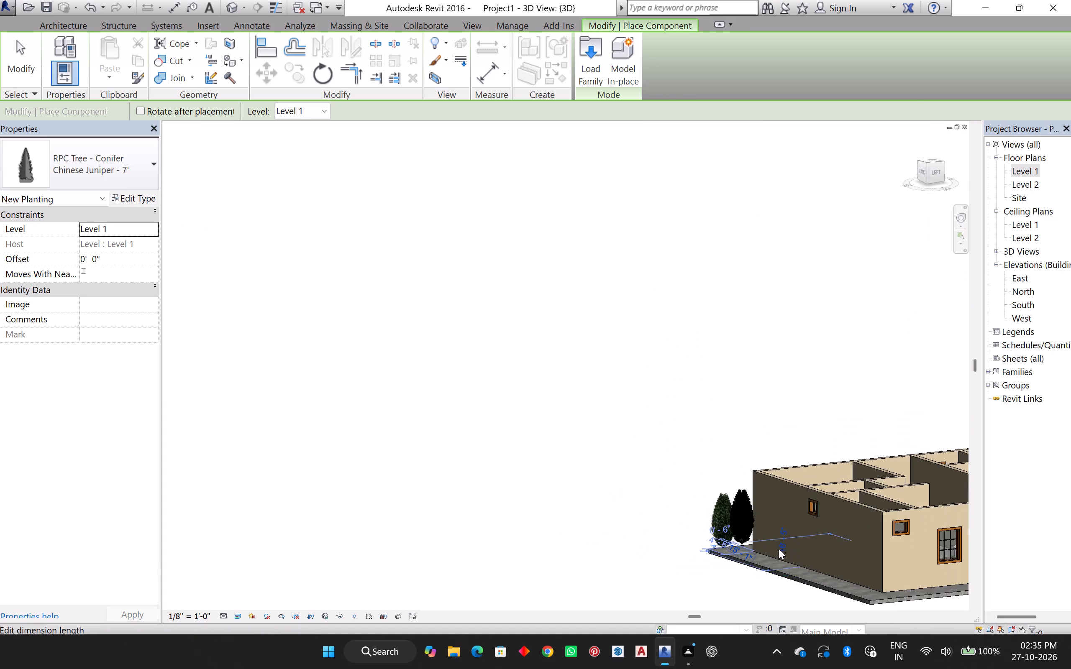
pyautogui.keyDown('shift'); pyautogui.moveTo(778, 542); pyautogui.dragTo(768, 535, button='middle'); pyautogui.keyUp('shift')
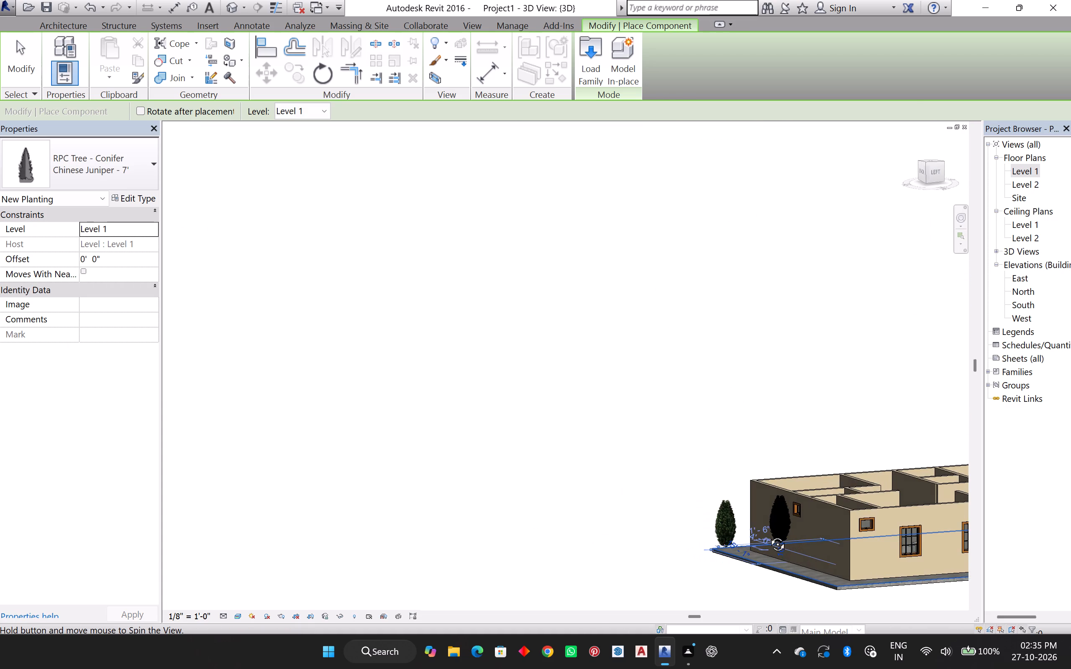
pyautogui.keyDown('shift'); pyautogui.moveTo(768, 535); pyautogui.dragTo(797, 565, button='middle'); pyautogui.keyUp('shift')
pyautogui.keyDown('shift'); pyautogui.middleClick(797, 565); pyautogui.keyUp('shift')
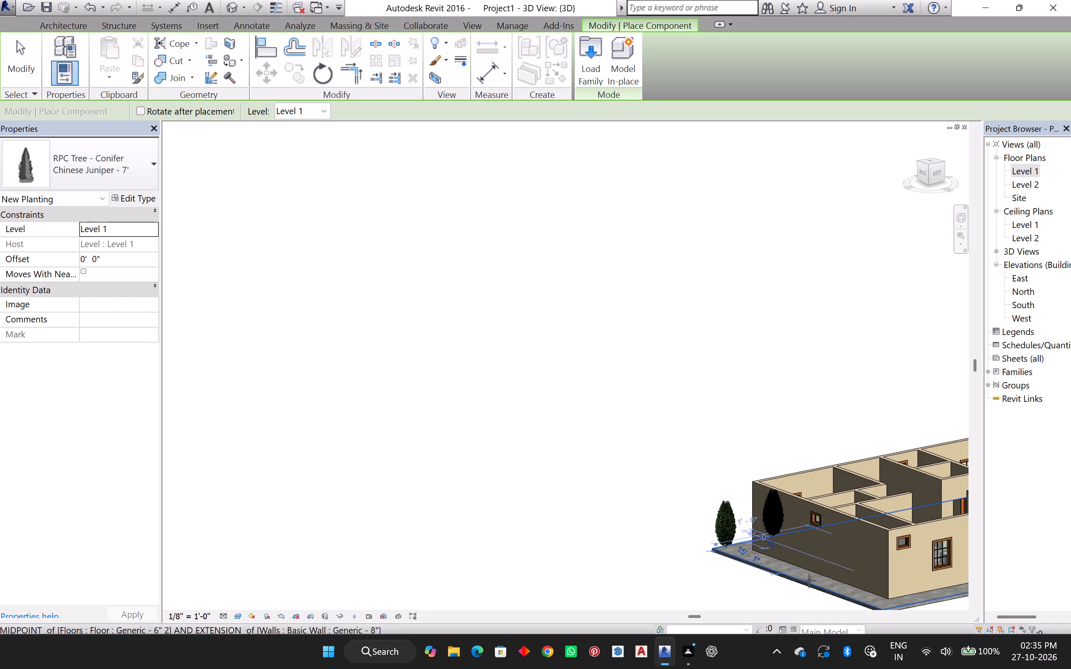
pyautogui.moveTo(871, 585); pyautogui.dragTo(736, 467, button='middle')
pyautogui.middleClick(736, 467)
pyautogui.scroll(2, 734, 480)
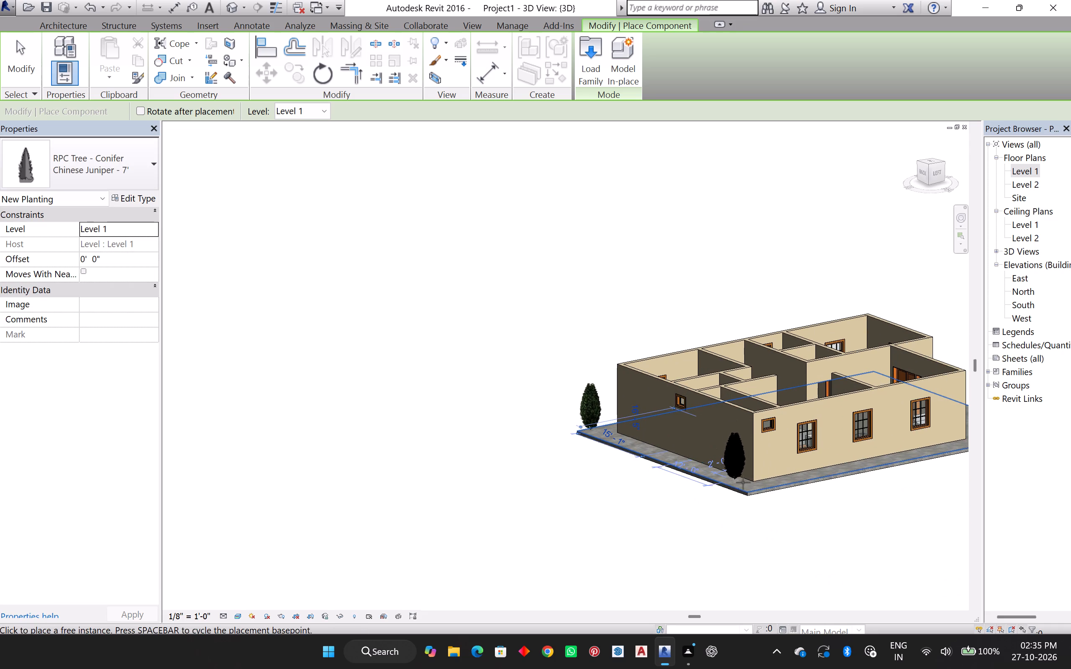
pyautogui.scroll(7, 743, 483)
pyautogui.scroll(-1, 749, 489)
pyautogui.scroll(4, 749, 489)
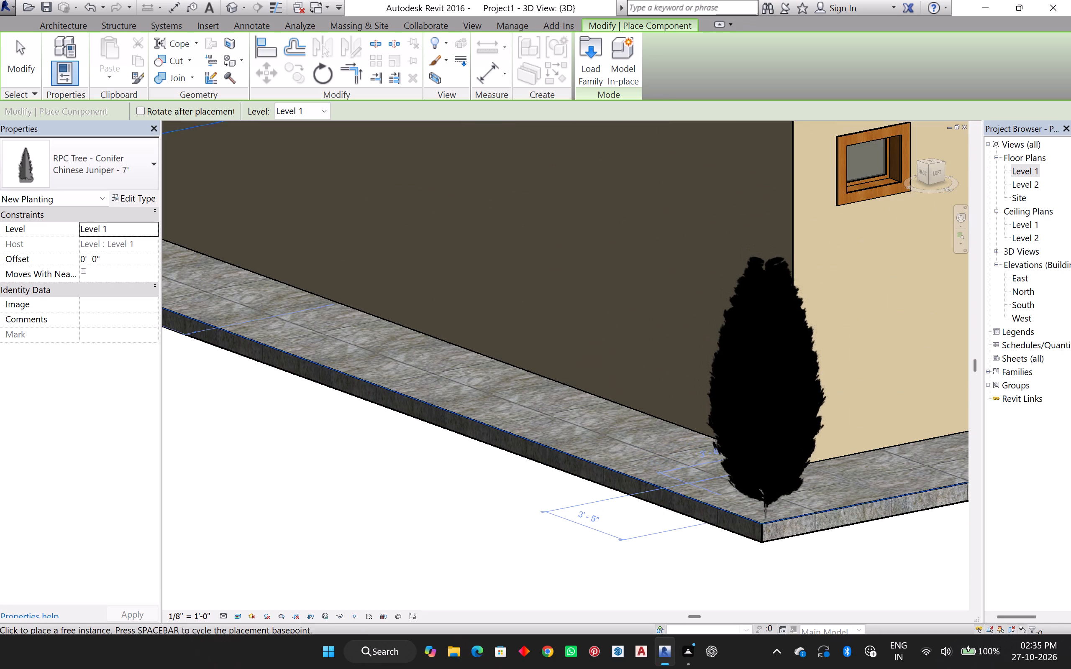
pyautogui.click(761, 510)
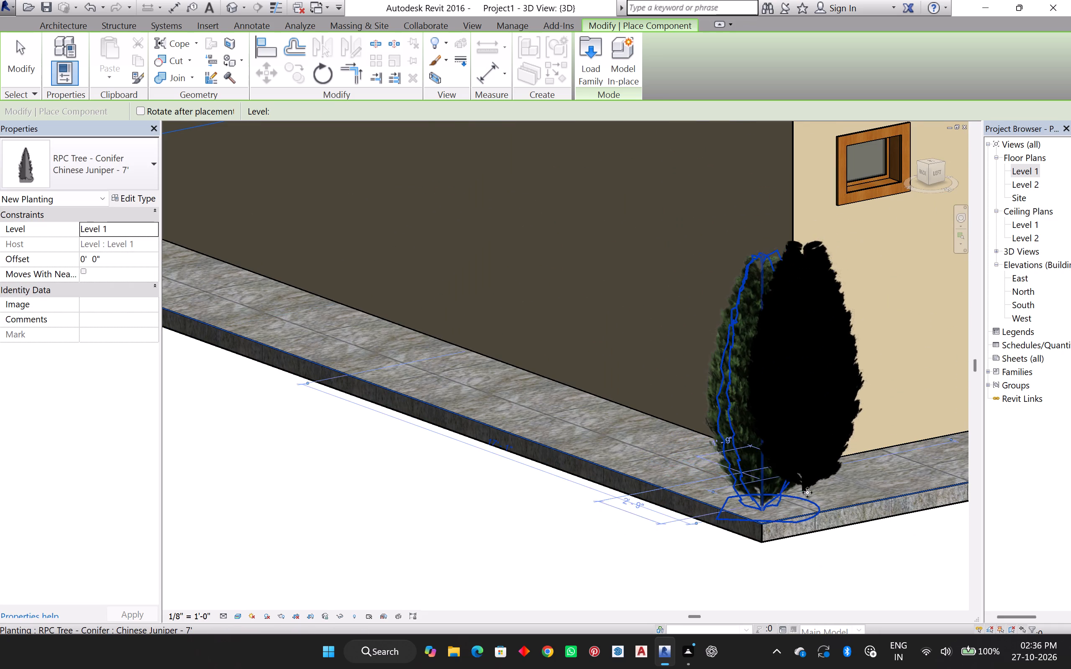
# Inspect the juniper trees at the slab corners from the side and front of the house, and end tree placement.
pyautogui.scroll(-6, 807, 493)
pyautogui.scroll(-3, 851, 496)
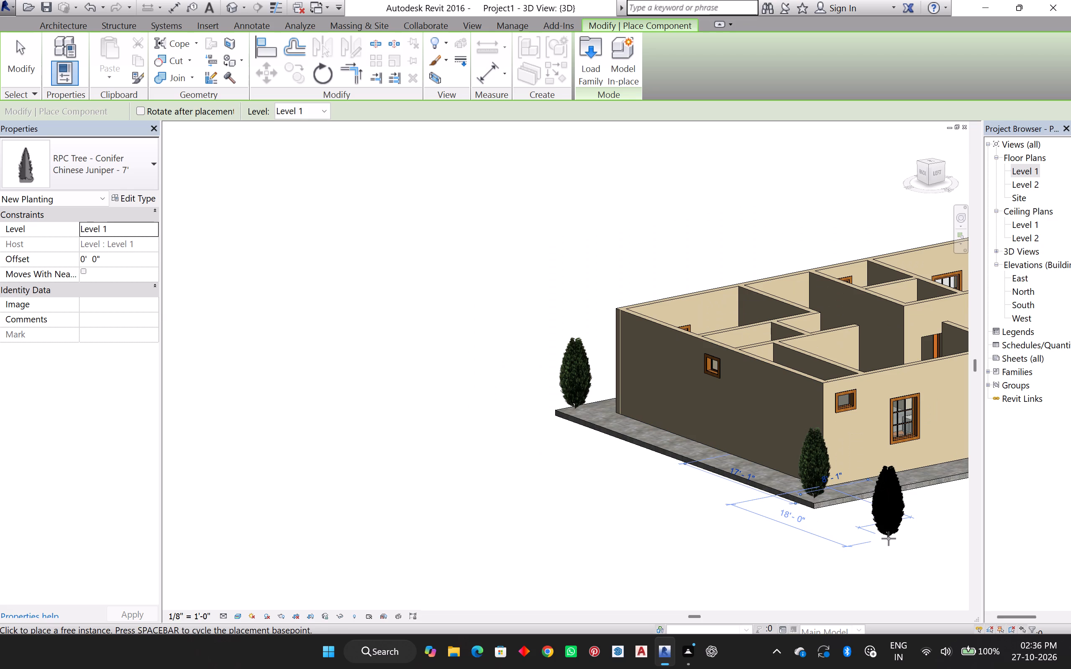
pyautogui.moveTo(886, 539); pyautogui.dragTo(616, 528, button='middle')
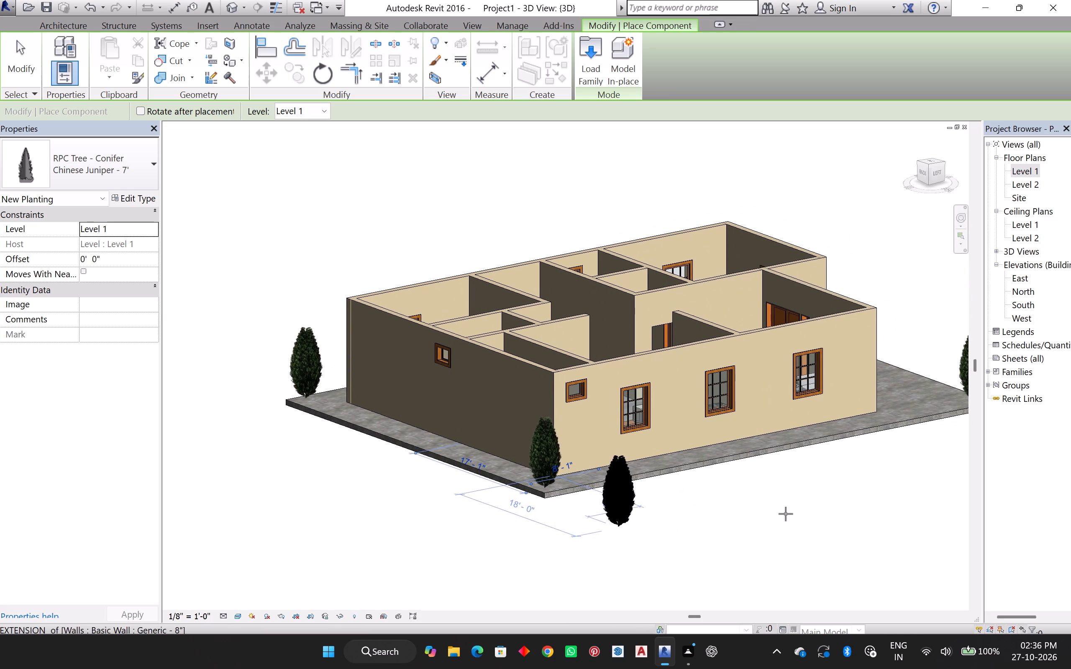
pyautogui.keyDown('shift'); pyautogui.moveTo(782, 514); pyautogui.dragTo(497, 518, button='middle'); pyautogui.keyUp('shift')
pyautogui.scroll(-5, 591, 499)
pyautogui.keyDown('shift'); pyautogui.moveTo(634, 513); pyautogui.dragTo(593, 470, button='middle'); pyautogui.keyUp('shift')
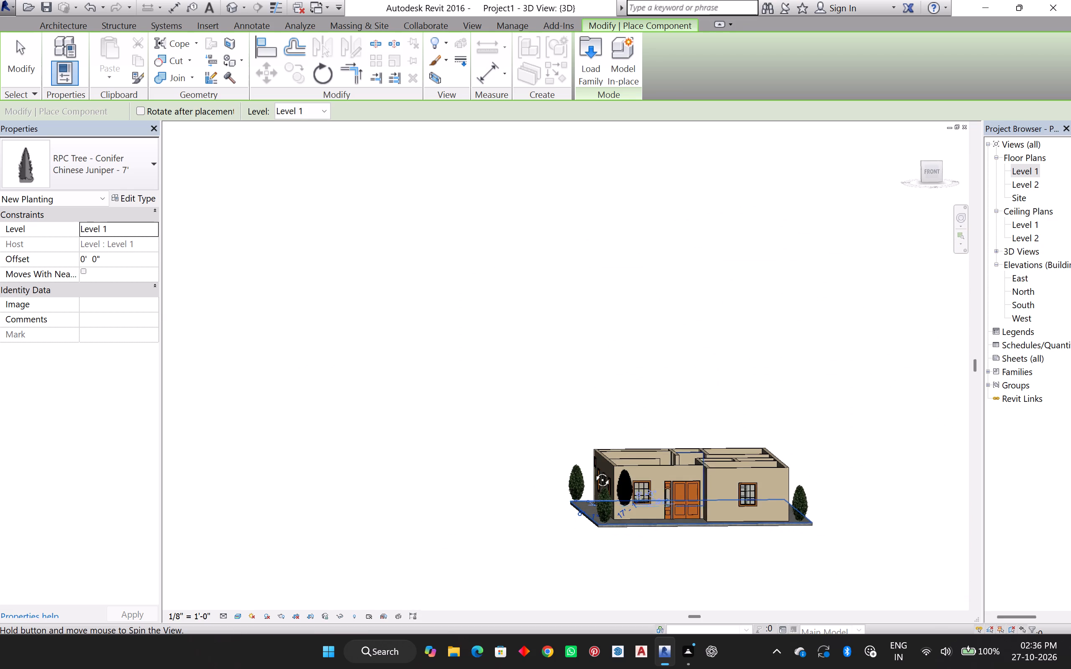
pyautogui.keyDown('shift'); pyautogui.moveTo(593, 470); pyautogui.dragTo(608, 494, button='middle'); pyautogui.keyUp('shift')
pyautogui.scroll(4, 757, 531)
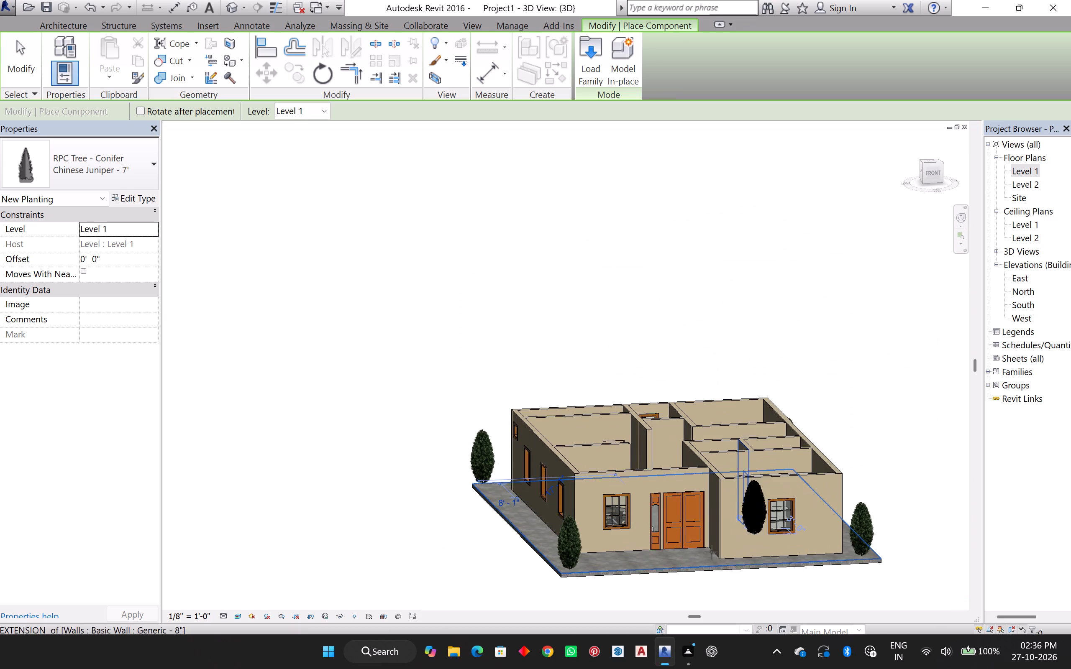
pyautogui.press('Escape')
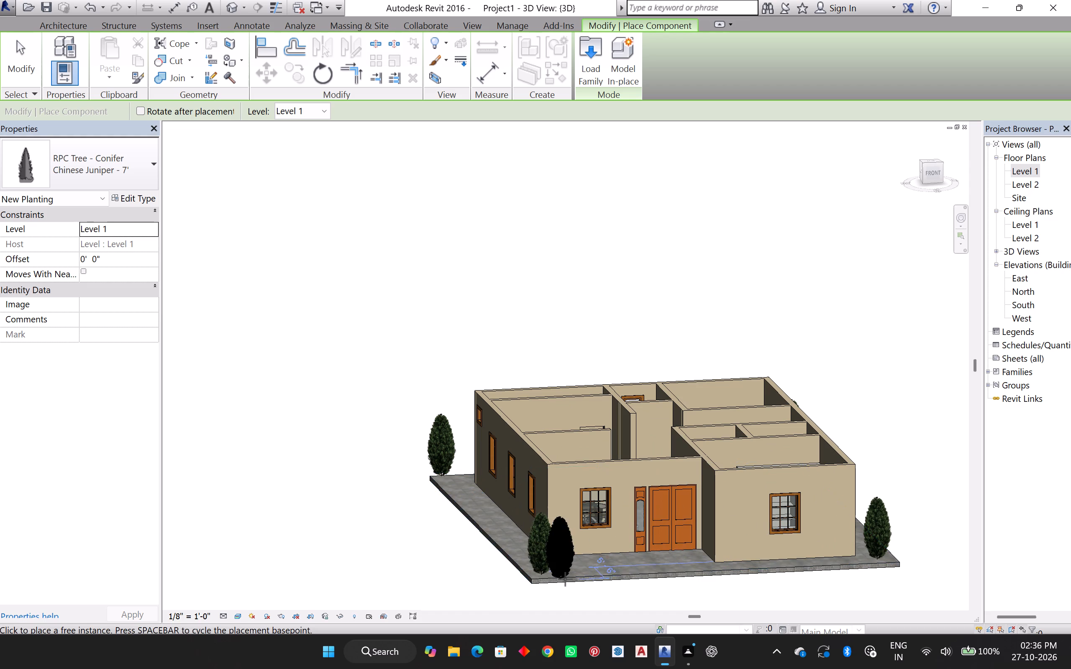
pyautogui.press('Escape')
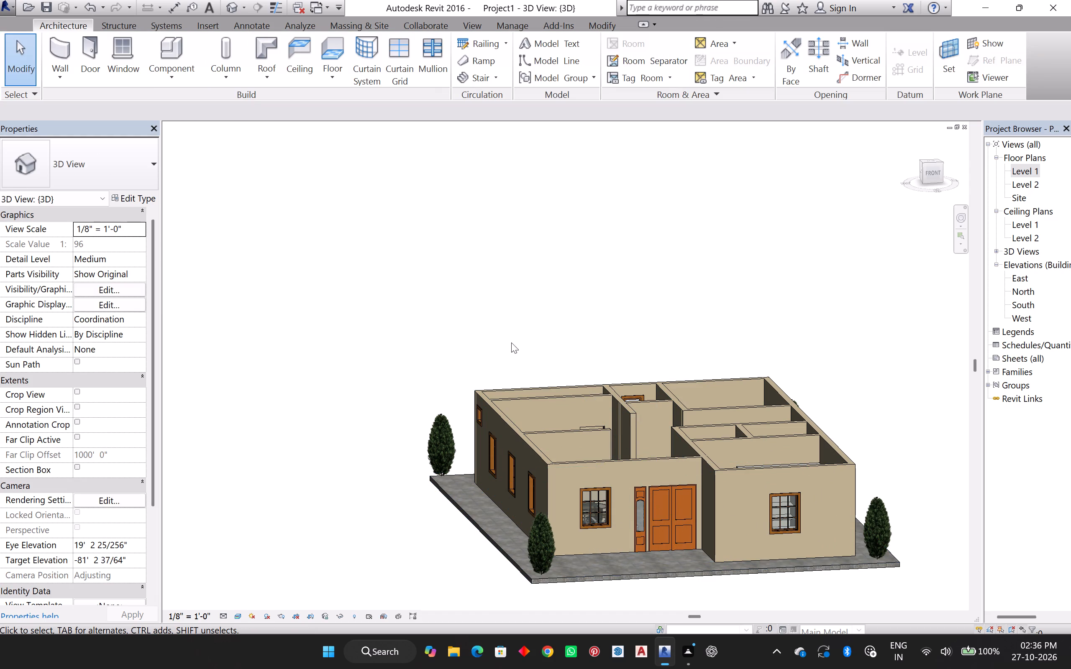
# Load the RPC Shrub family from the US Imperial library's Planting folder and leave without placing it.
pyautogui.click(187, 56)
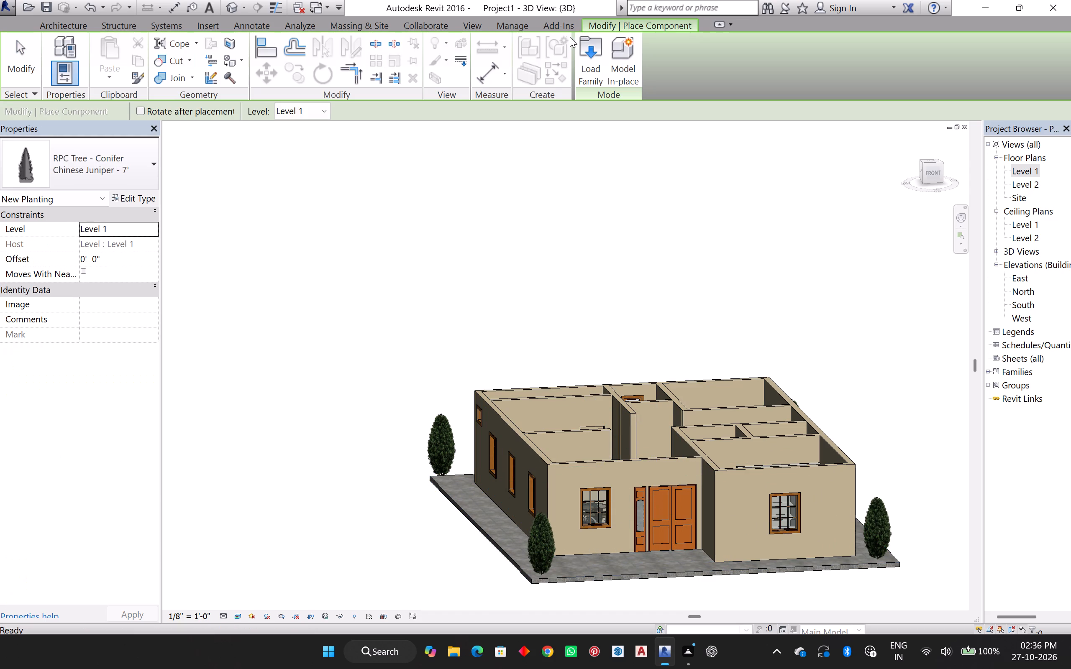
pyautogui.click(592, 69)
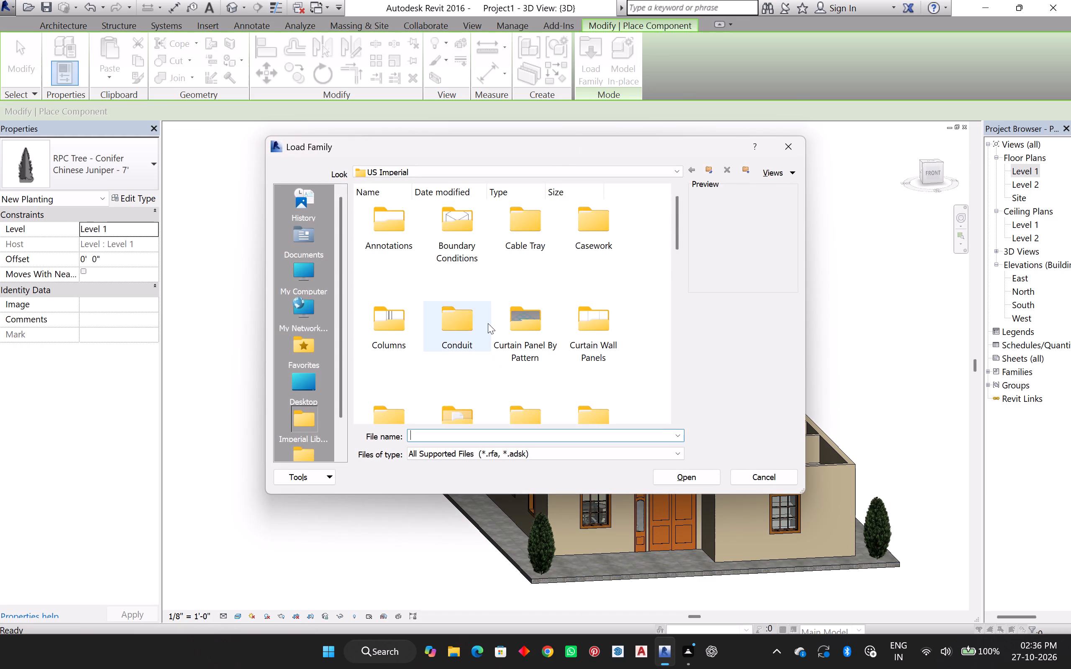
pyautogui.scroll(-6, 488, 324)
pyautogui.scroll(2, 487, 313)
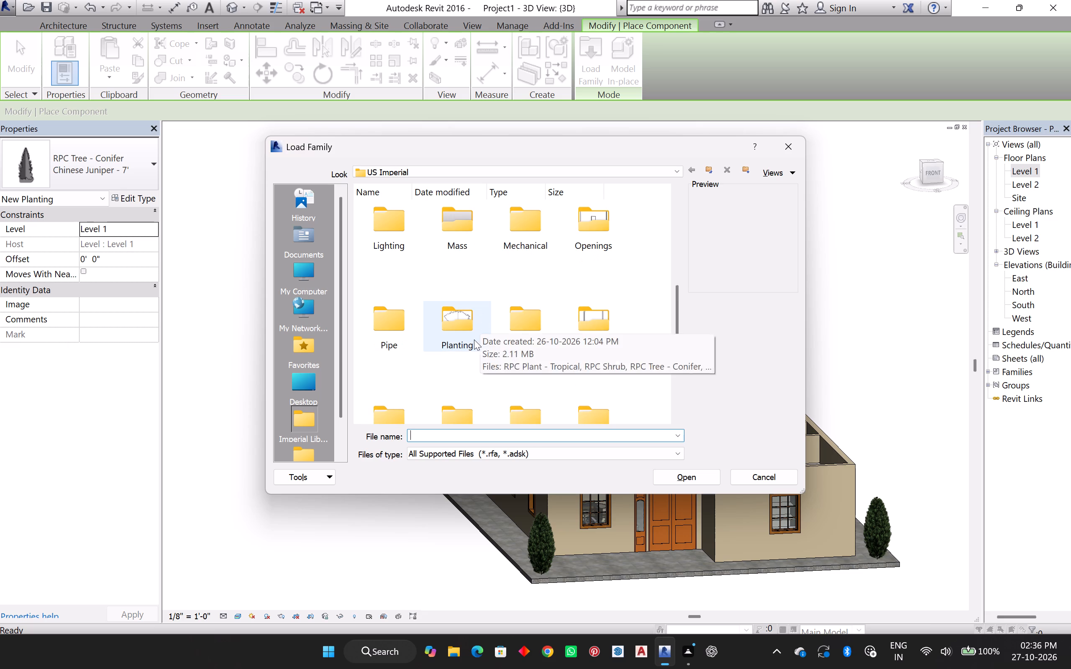
pyautogui.doubleClick(474, 340)
pyautogui.tripleClick(459, 334)
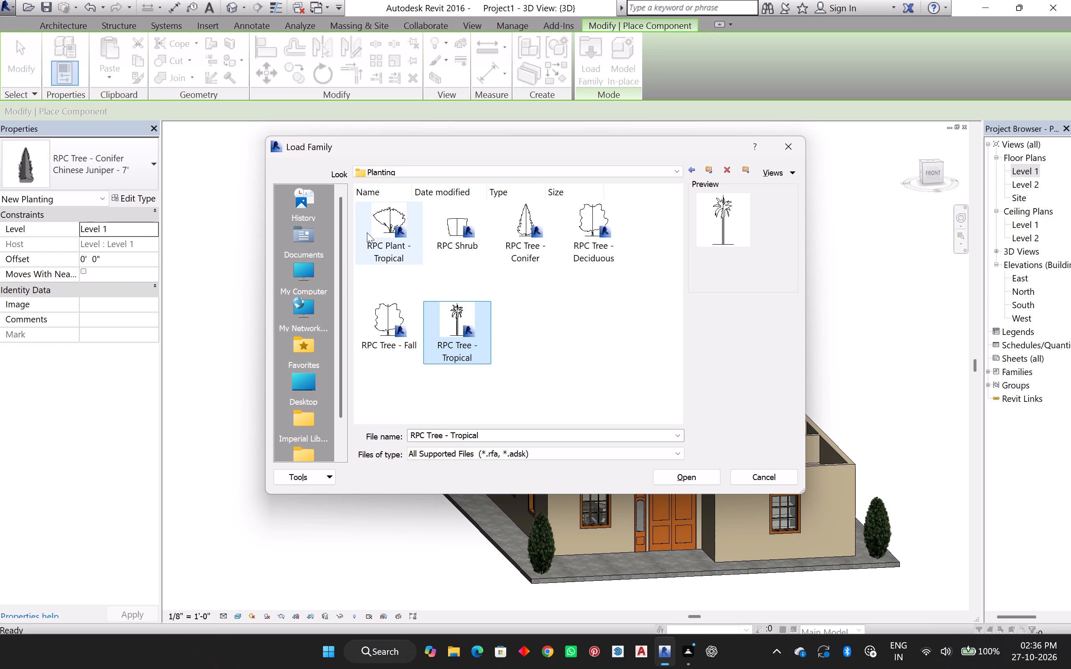
pyautogui.click(367, 232)
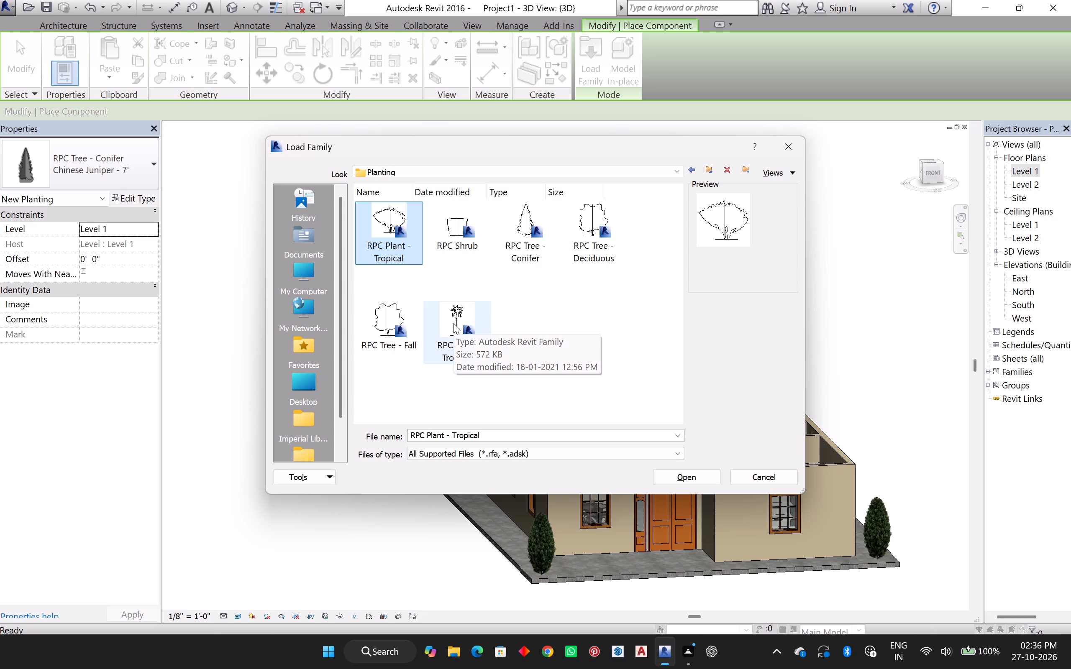
pyautogui.doubleClick(458, 237)
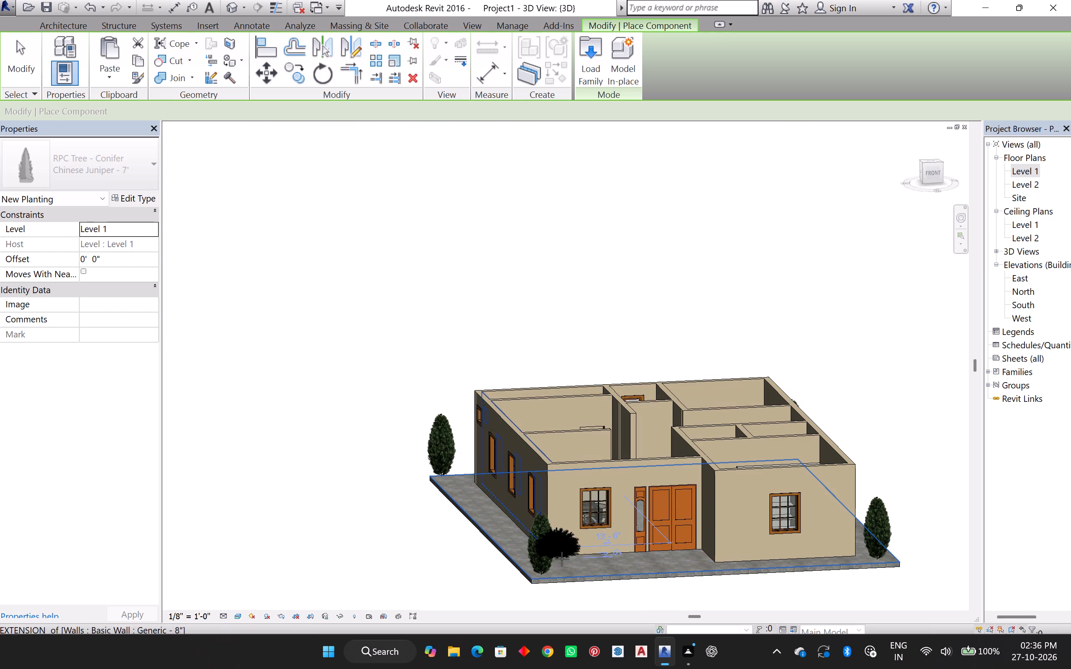
pyautogui.press('Escape')
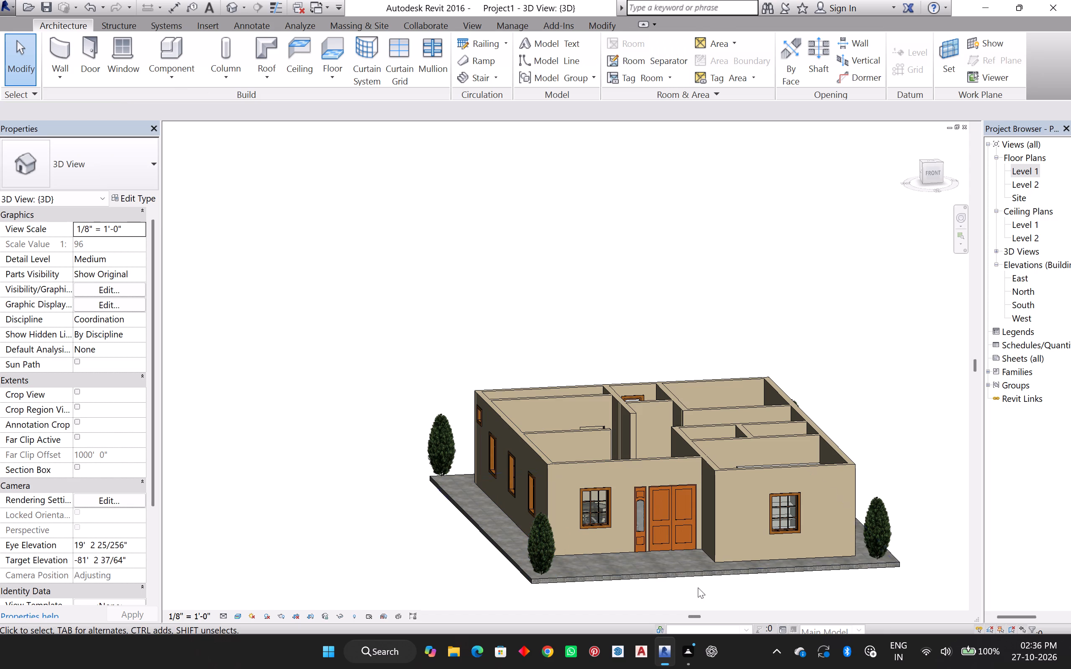
# Examine the front entrance, interior rooms and marble slab of the house in the 3D view.
pyautogui.scroll(-1, 671, 587)
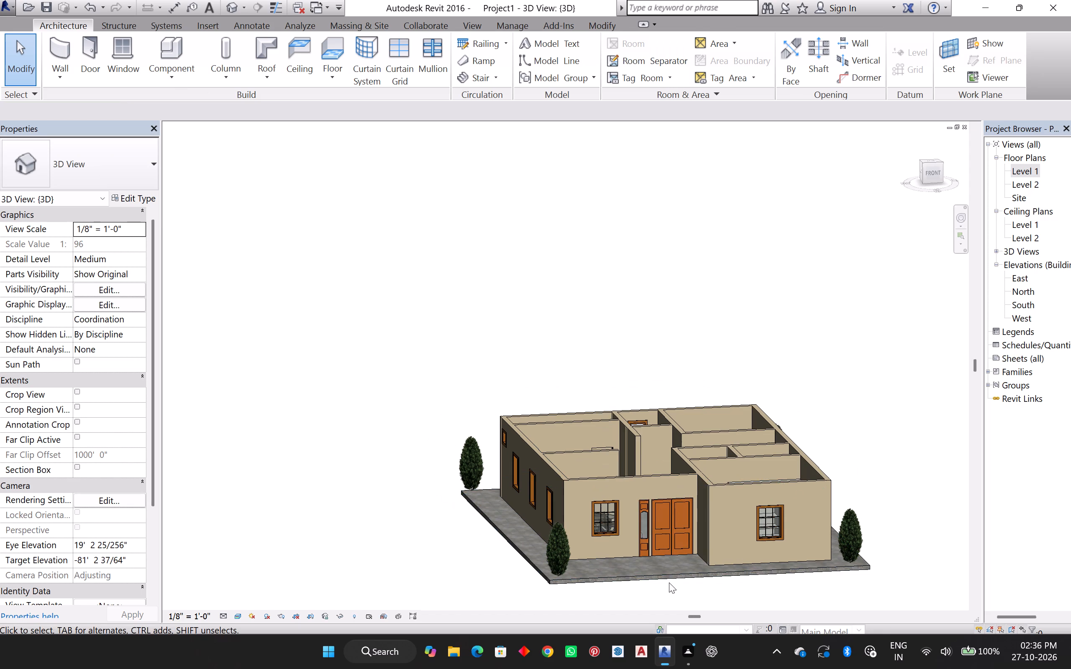
pyautogui.scroll(6, 654, 565)
pyautogui.keyDown('shift'); pyautogui.moveTo(659, 577); pyautogui.dragTo(676, 536, button='middle'); pyautogui.keyUp('shift')
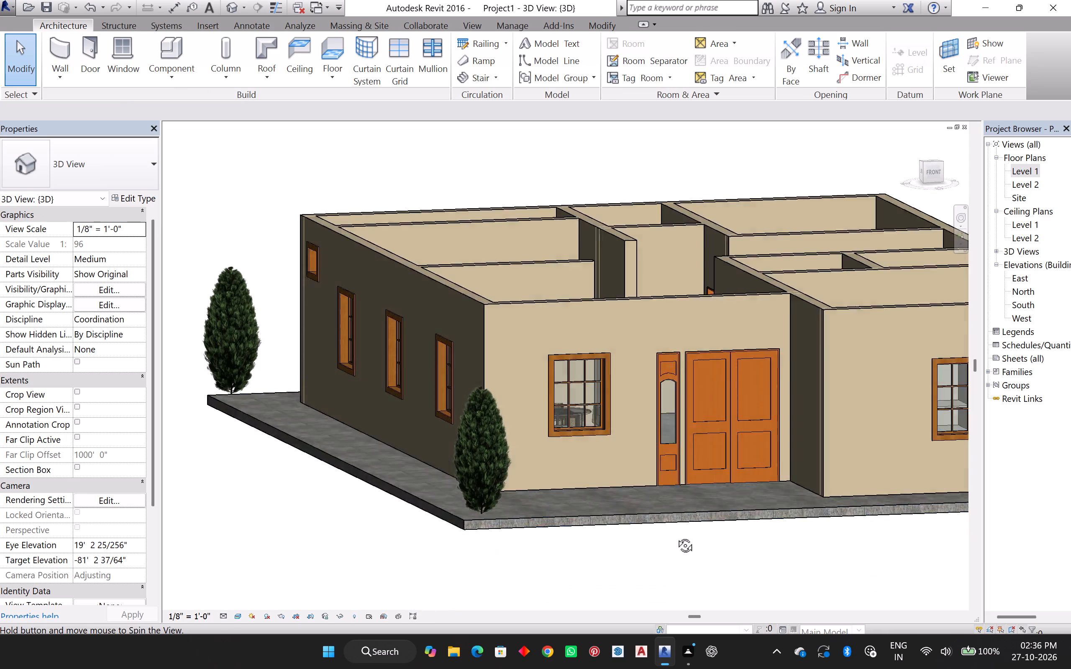
pyautogui.keyDown('shift'); pyautogui.moveTo(676, 536); pyautogui.dragTo(667, 615, button='middle'); pyautogui.keyUp('shift')
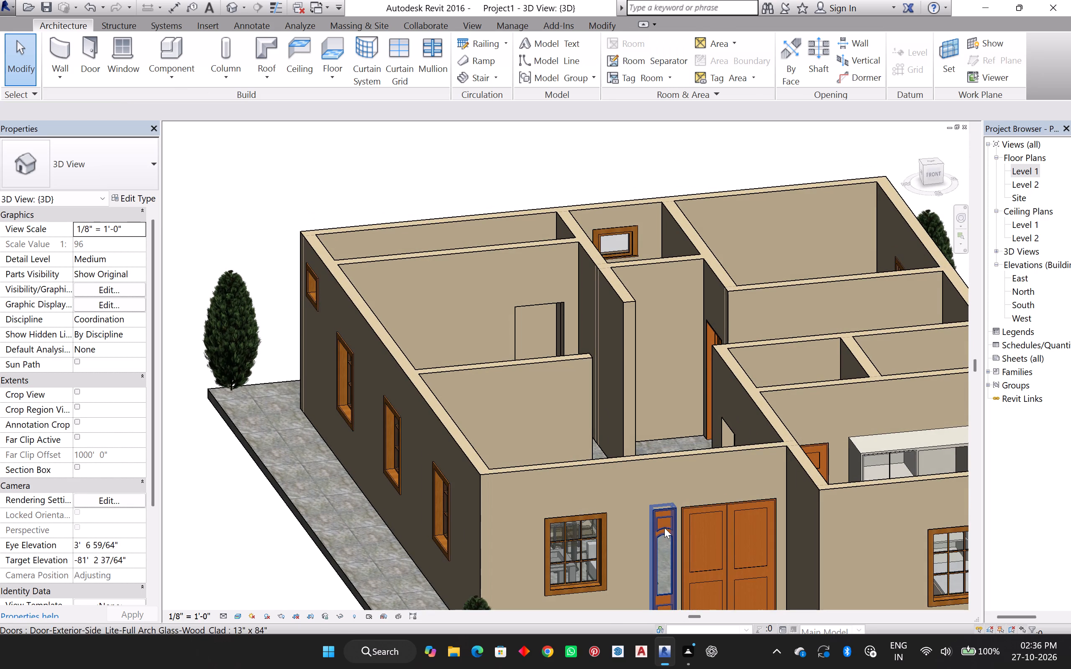
pyautogui.moveTo(667, 525); pyautogui.dragTo(756, 302, button='middle')
pyautogui.keyDown('shift'); pyautogui.moveTo(764, 383); pyautogui.dragTo(751, 423, button='middle'); pyautogui.keyUp('shift')
pyautogui.keyDown('shift'); pyautogui.middleClick(751, 423); pyautogui.keyUp('shift')
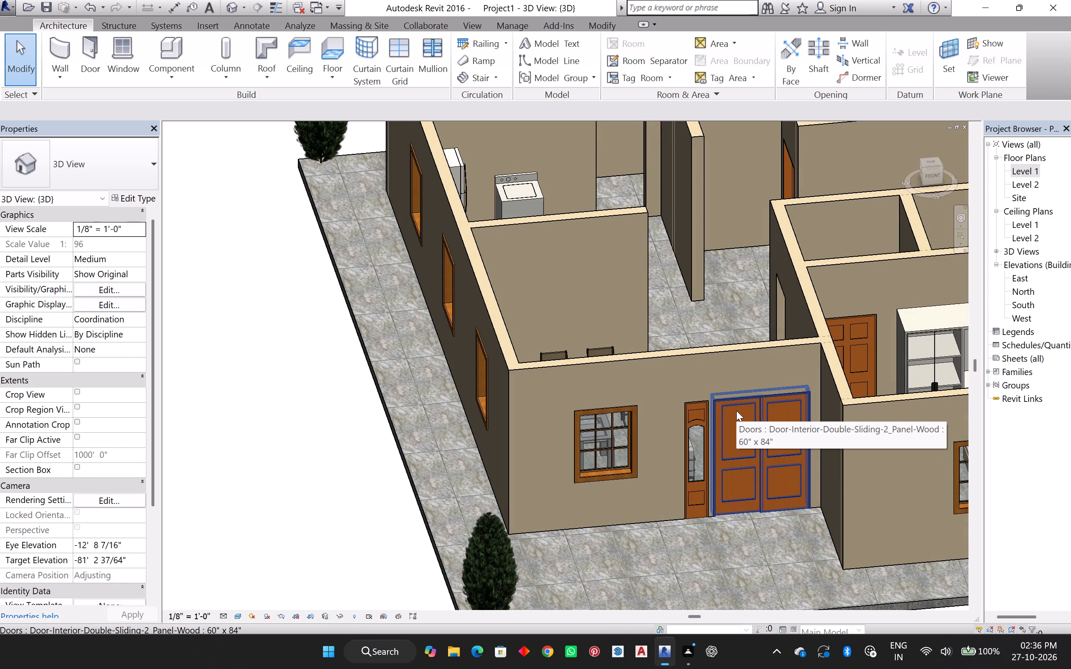
# Open the Level 1 floor plan and check the tree positions around the slab.
pyautogui.doubleClick(1026, 171)
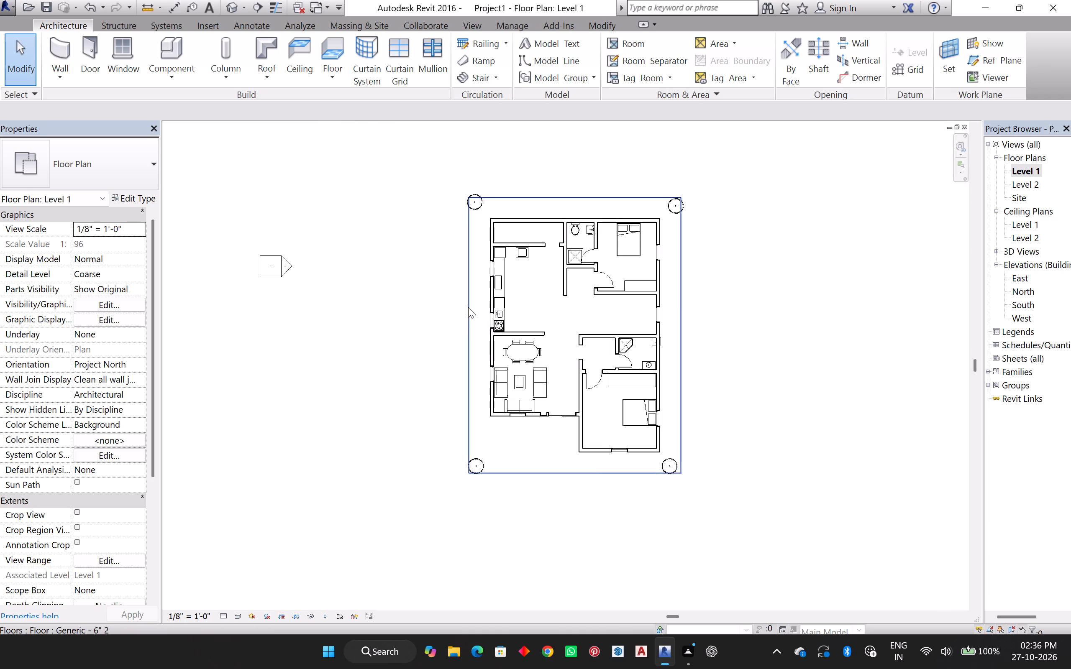
pyautogui.scroll(3, 468, 307)
pyautogui.scroll(1, 502, 306)
pyautogui.scroll(-1, 618, 299)
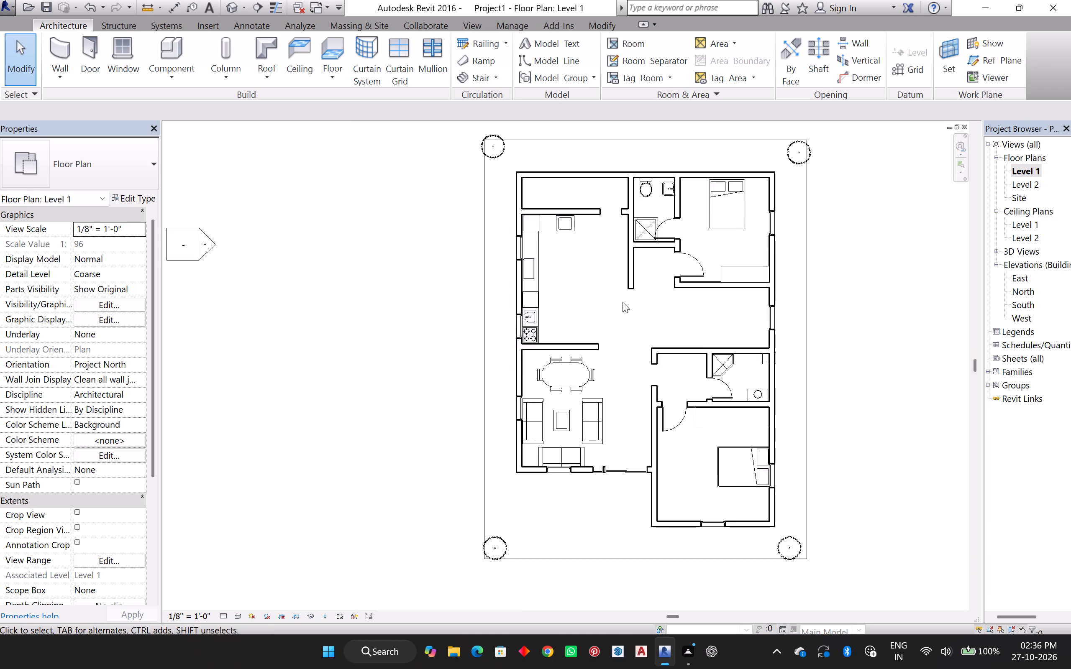
pyautogui.scroll(-1, 623, 302)
pyautogui.moveTo(695, 318); pyautogui.dragTo(685, 349, button='middle')
pyautogui.scroll(1, 685, 349)
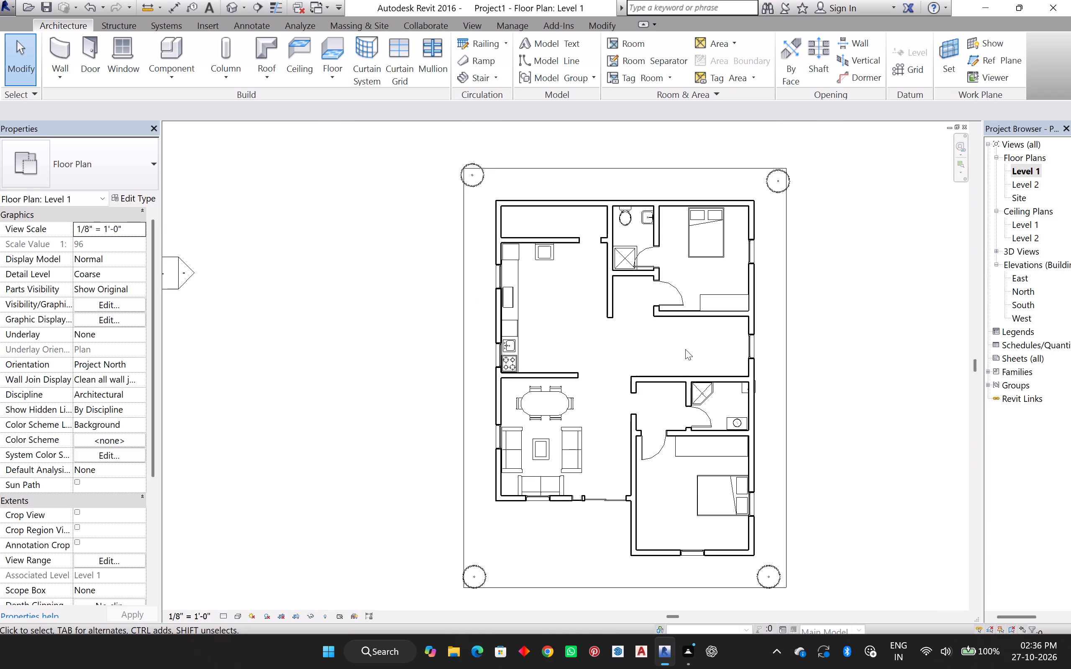
pyautogui.scroll(1, 685, 349)
pyautogui.scroll(-1, 687, 344)
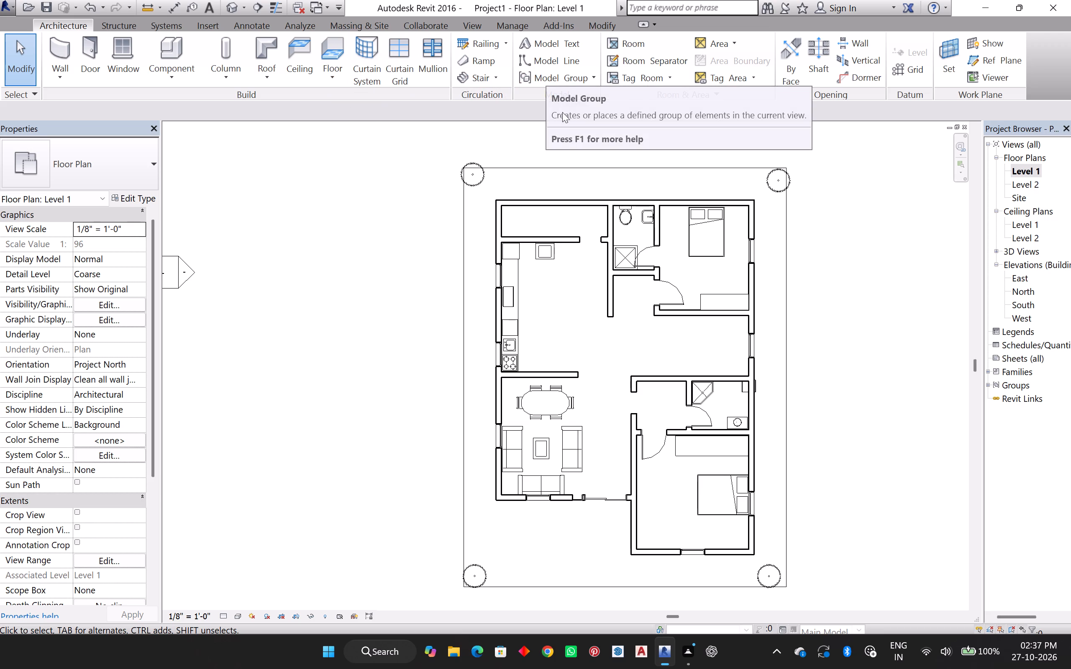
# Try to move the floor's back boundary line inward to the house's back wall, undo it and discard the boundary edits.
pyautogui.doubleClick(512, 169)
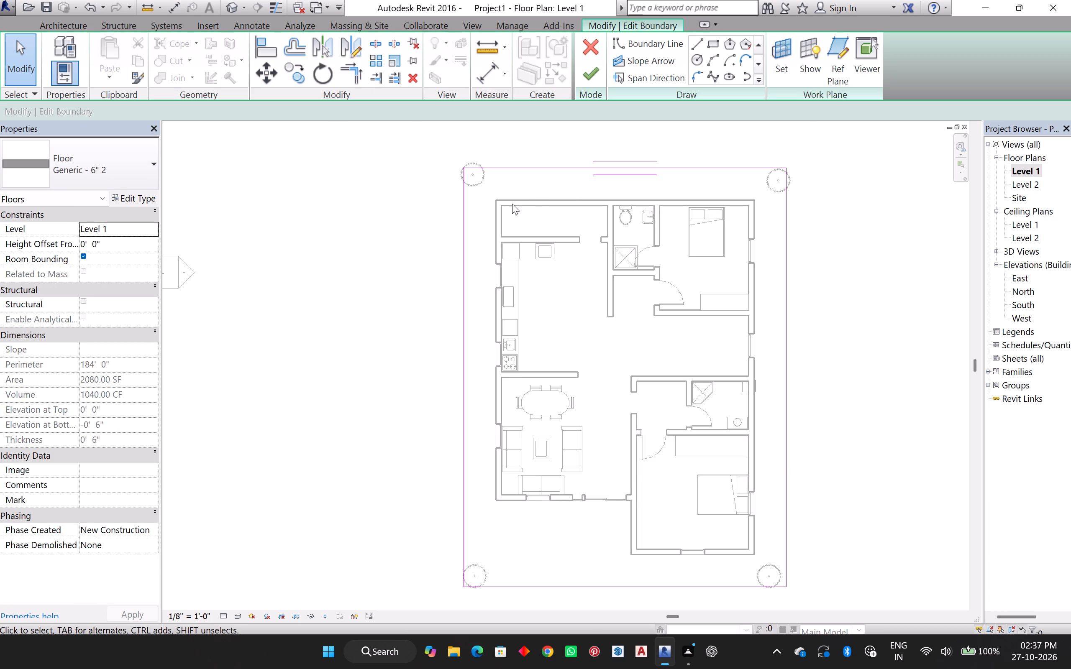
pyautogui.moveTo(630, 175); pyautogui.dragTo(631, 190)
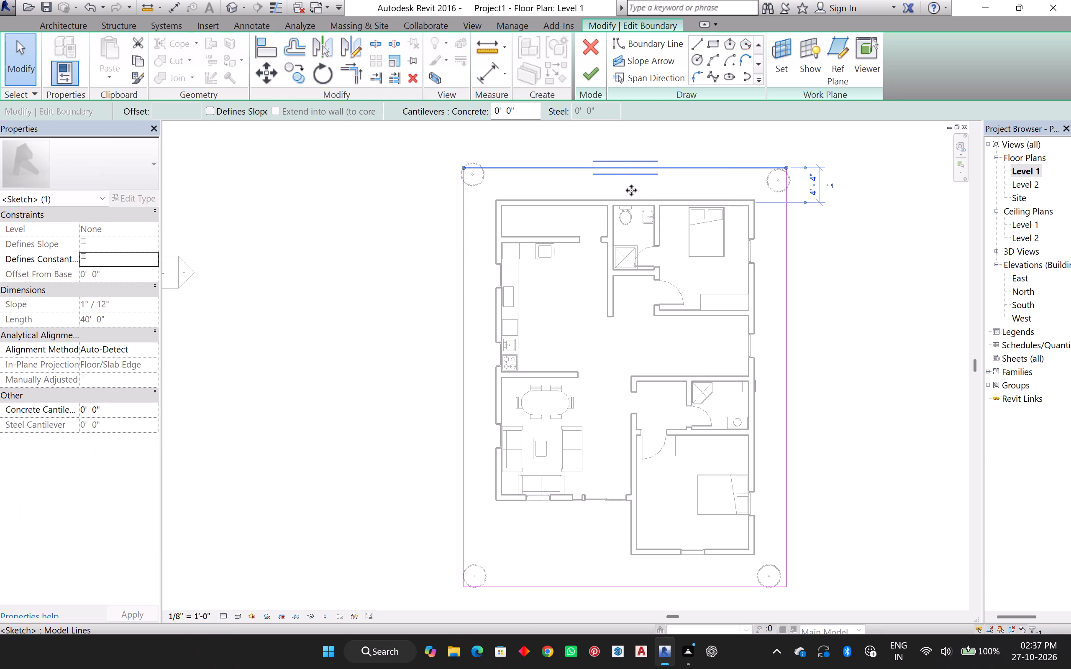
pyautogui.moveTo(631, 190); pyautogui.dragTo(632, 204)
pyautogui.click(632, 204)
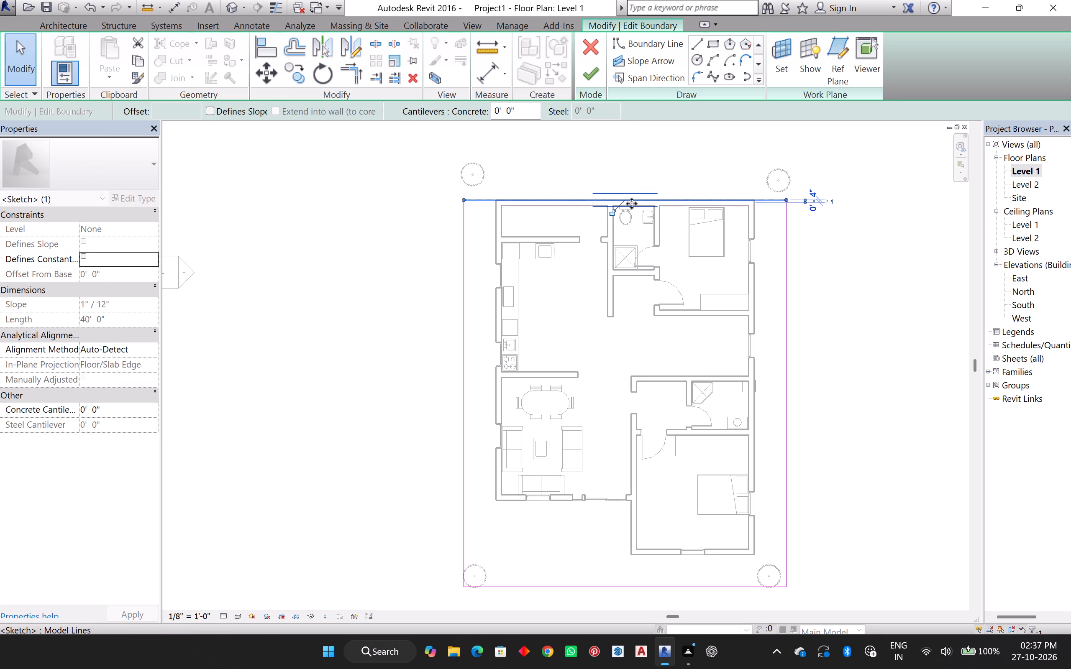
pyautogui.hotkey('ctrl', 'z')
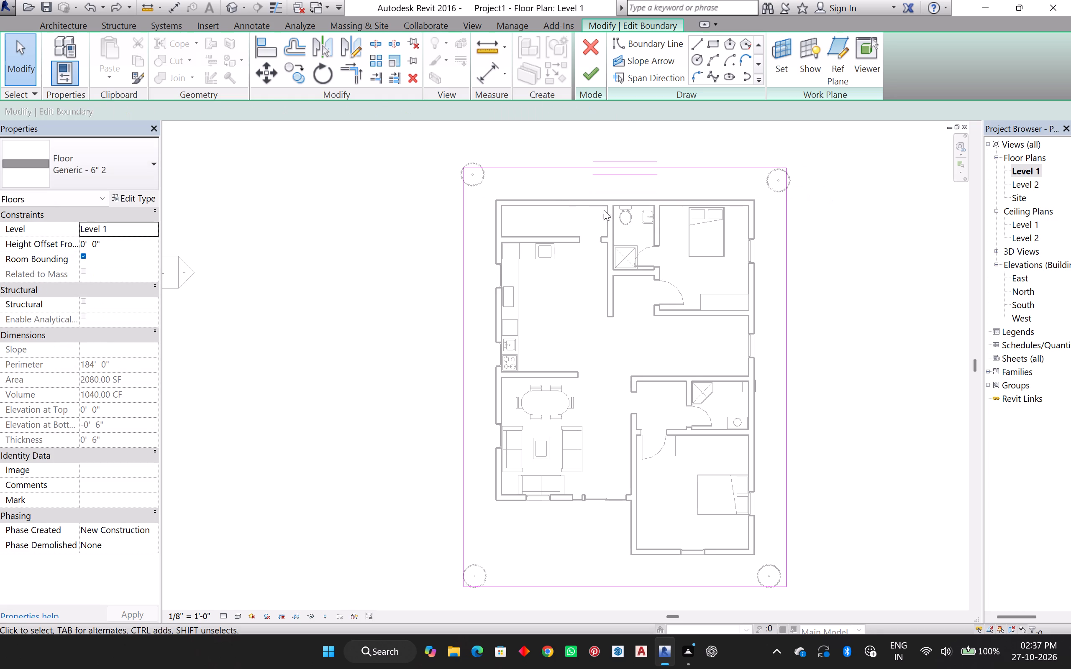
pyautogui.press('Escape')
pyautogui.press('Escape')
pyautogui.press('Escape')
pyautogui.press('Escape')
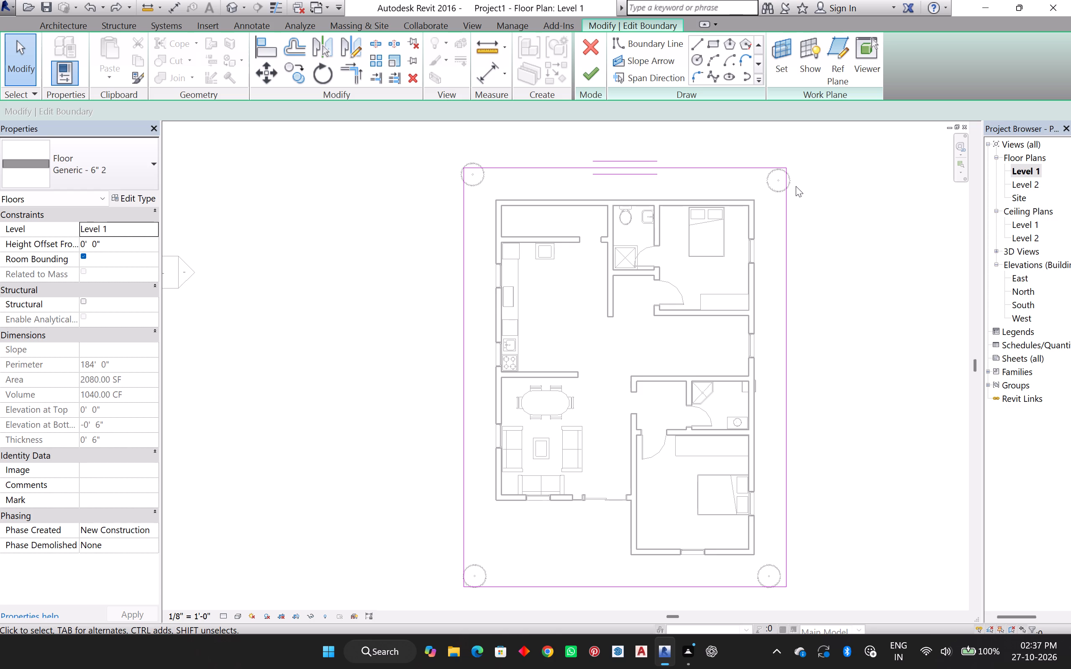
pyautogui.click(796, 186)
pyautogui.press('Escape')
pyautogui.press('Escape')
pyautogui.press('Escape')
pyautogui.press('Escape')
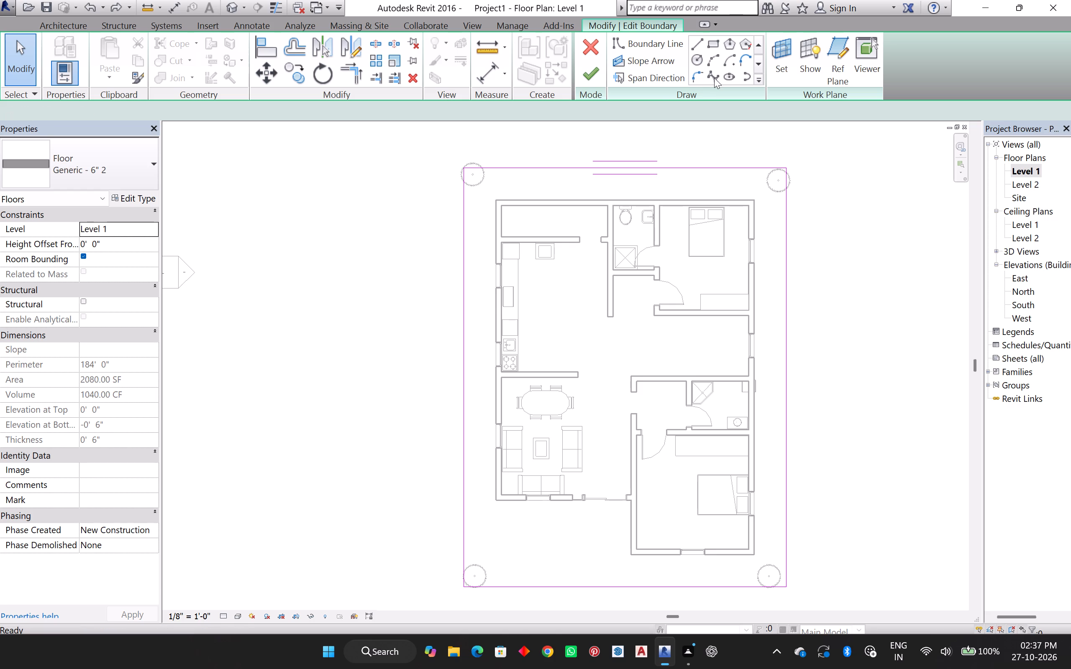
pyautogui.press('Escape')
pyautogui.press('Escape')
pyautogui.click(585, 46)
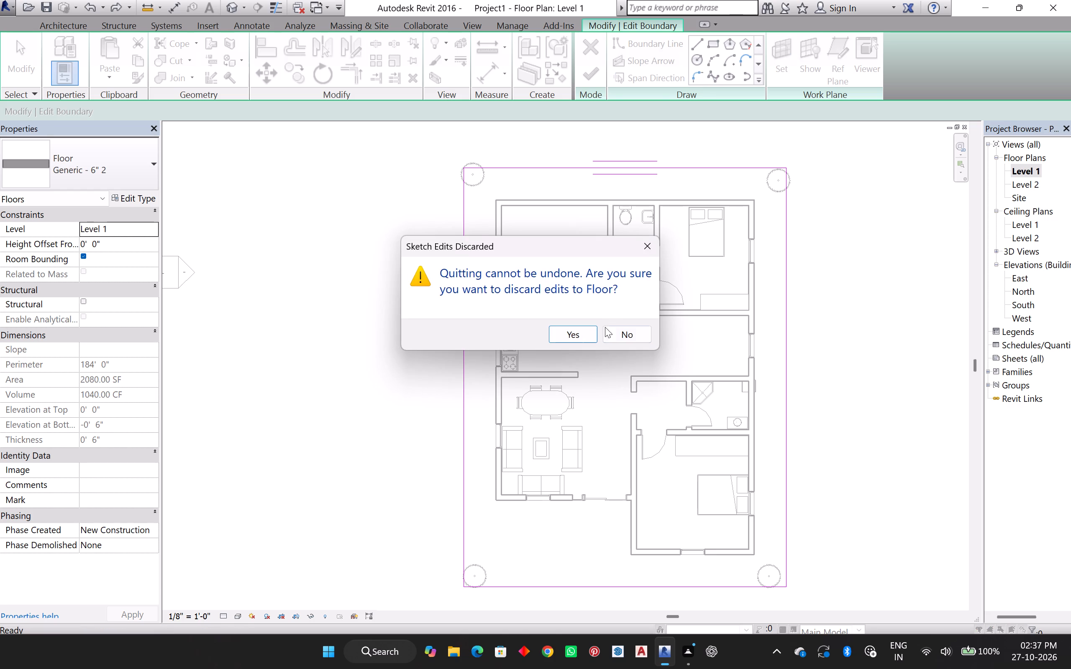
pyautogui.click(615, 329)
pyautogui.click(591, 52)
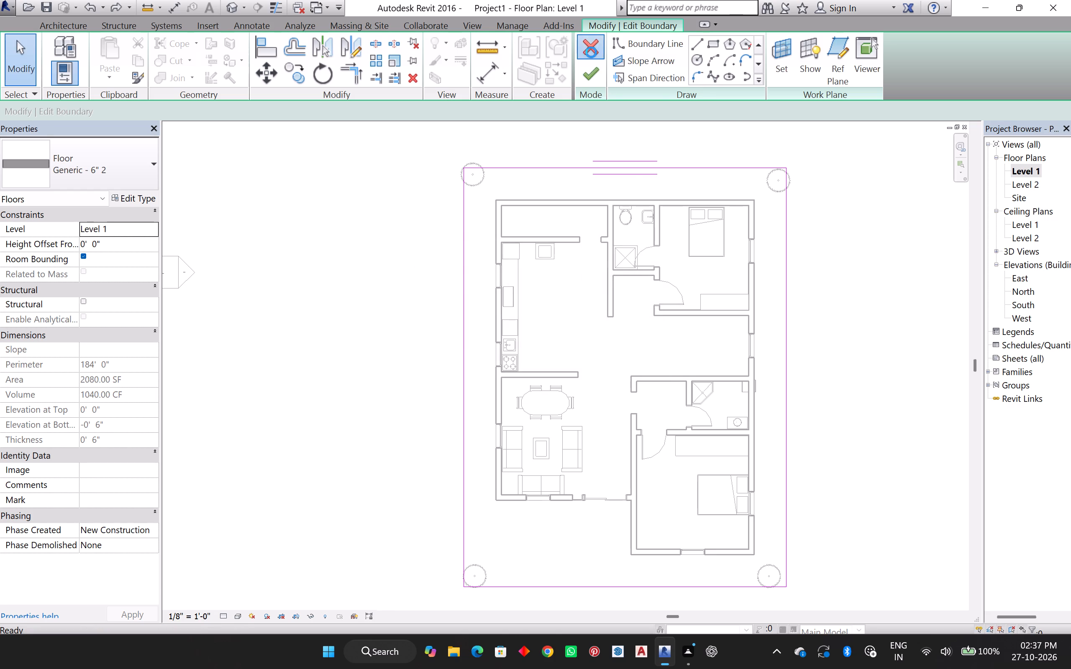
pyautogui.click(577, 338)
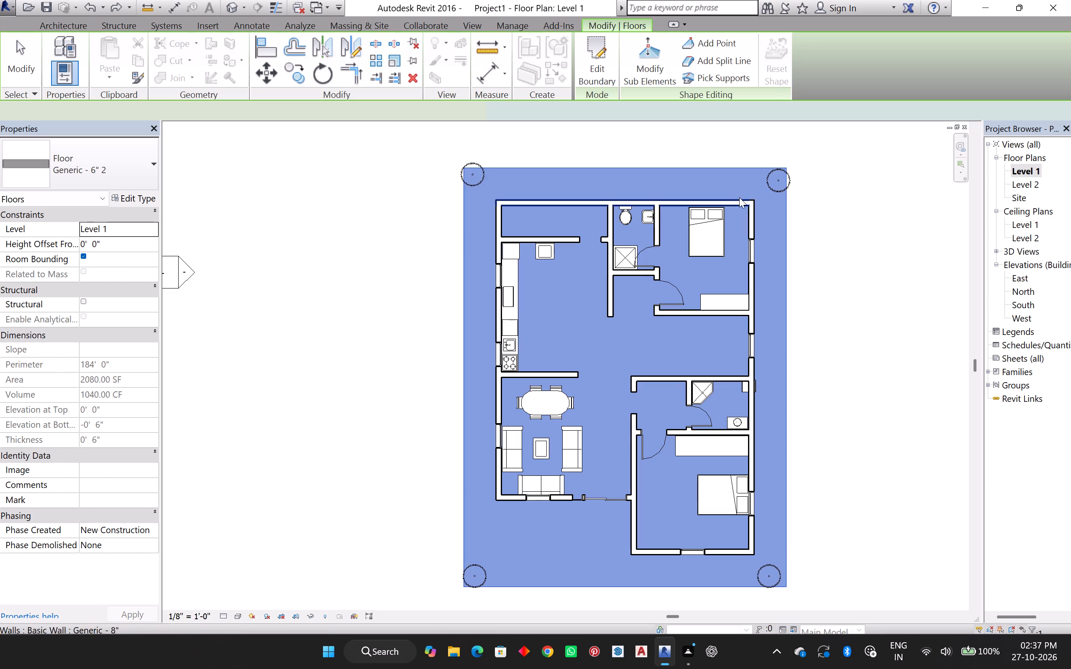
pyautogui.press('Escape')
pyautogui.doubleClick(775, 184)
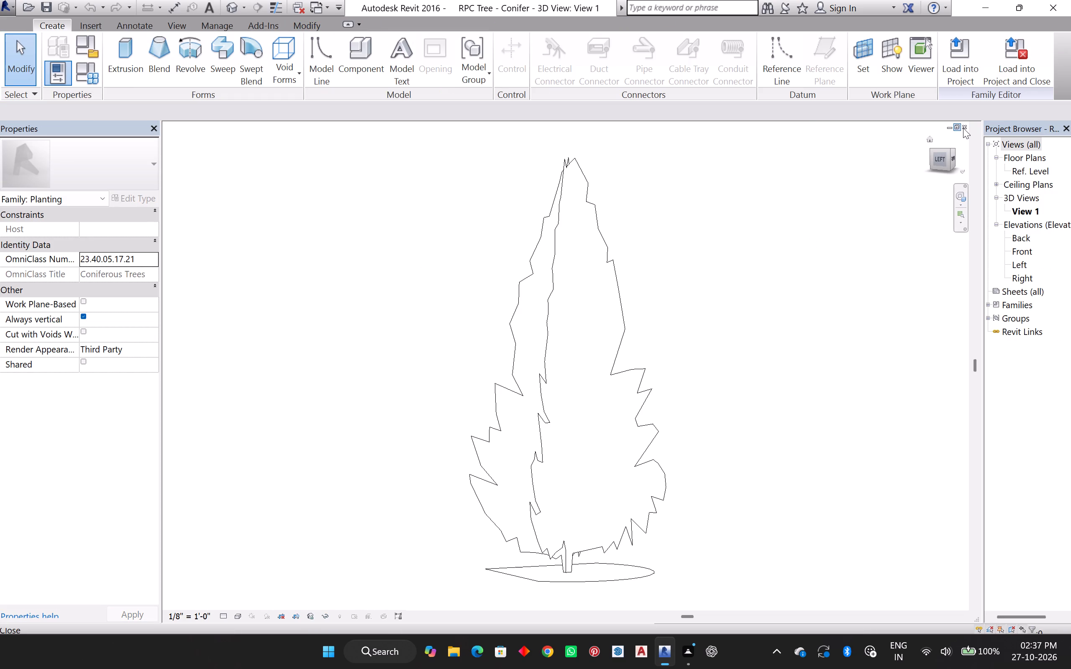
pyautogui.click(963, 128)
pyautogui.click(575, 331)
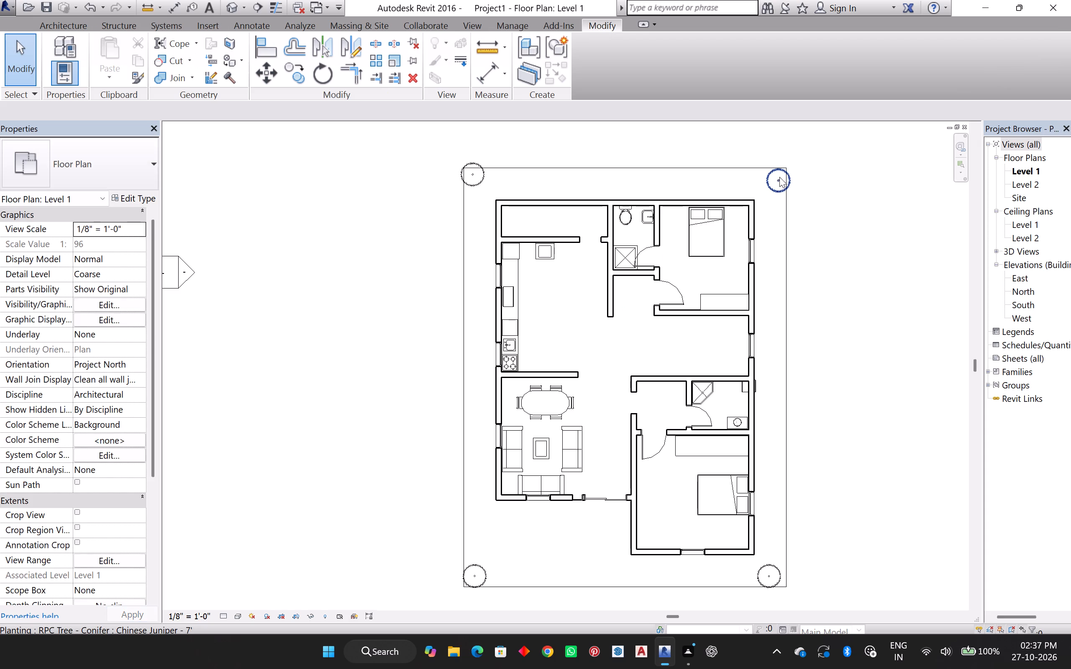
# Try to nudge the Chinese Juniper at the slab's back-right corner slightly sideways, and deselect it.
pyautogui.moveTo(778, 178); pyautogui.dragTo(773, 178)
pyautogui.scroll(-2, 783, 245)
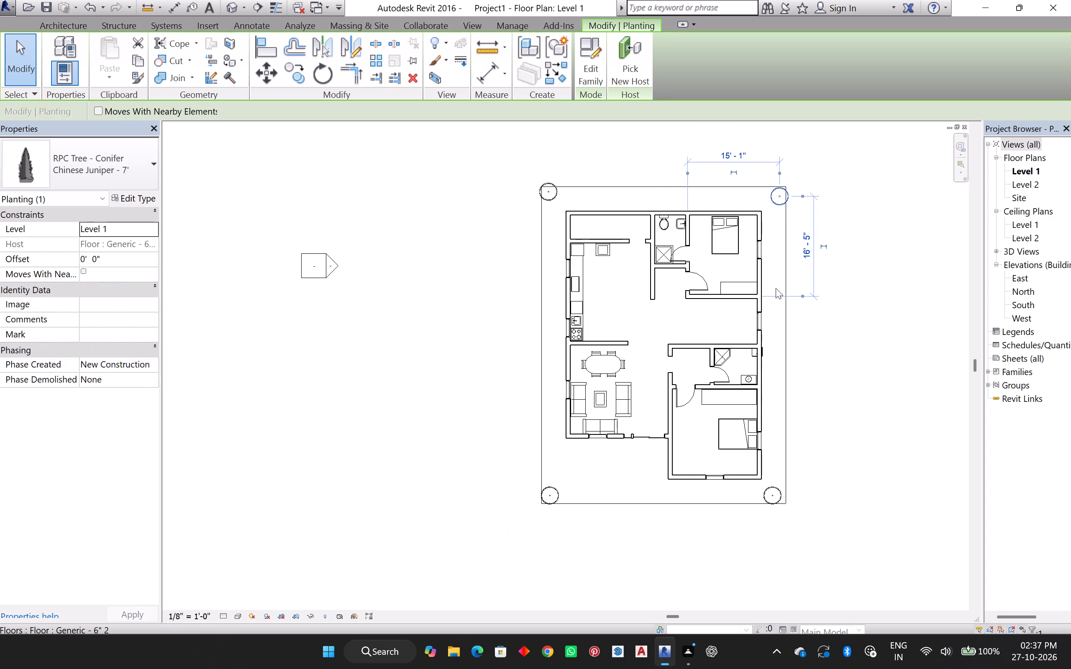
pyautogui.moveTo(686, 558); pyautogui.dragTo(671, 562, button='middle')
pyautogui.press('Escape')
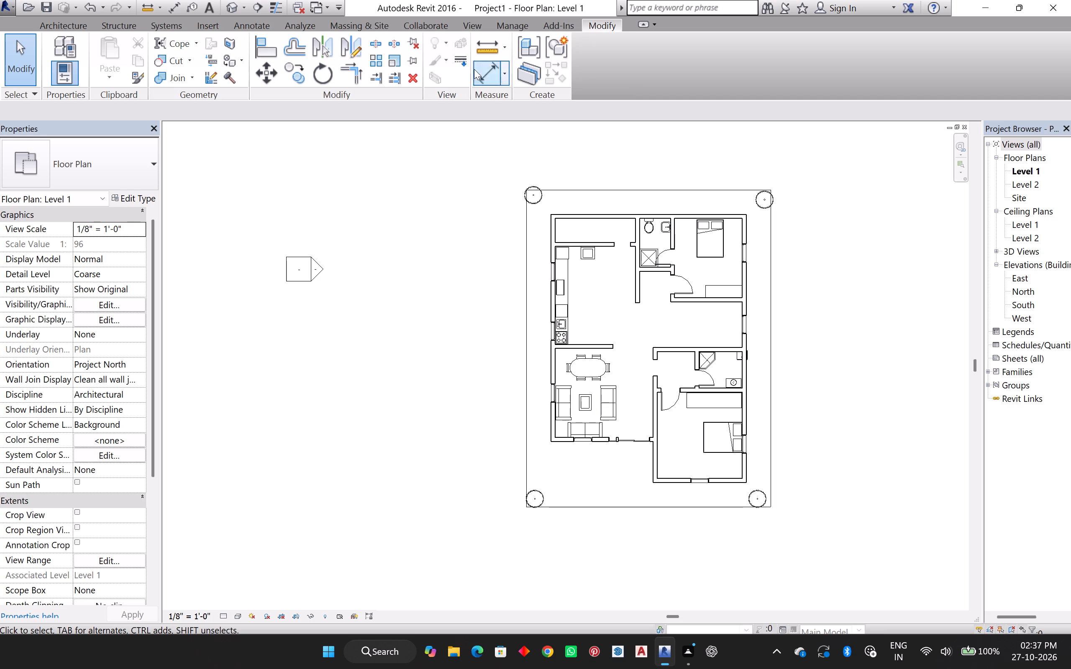
# Return to the 3D view and examine the house and its corner junipers from the front and both sides.
pyautogui.click(232, 1)
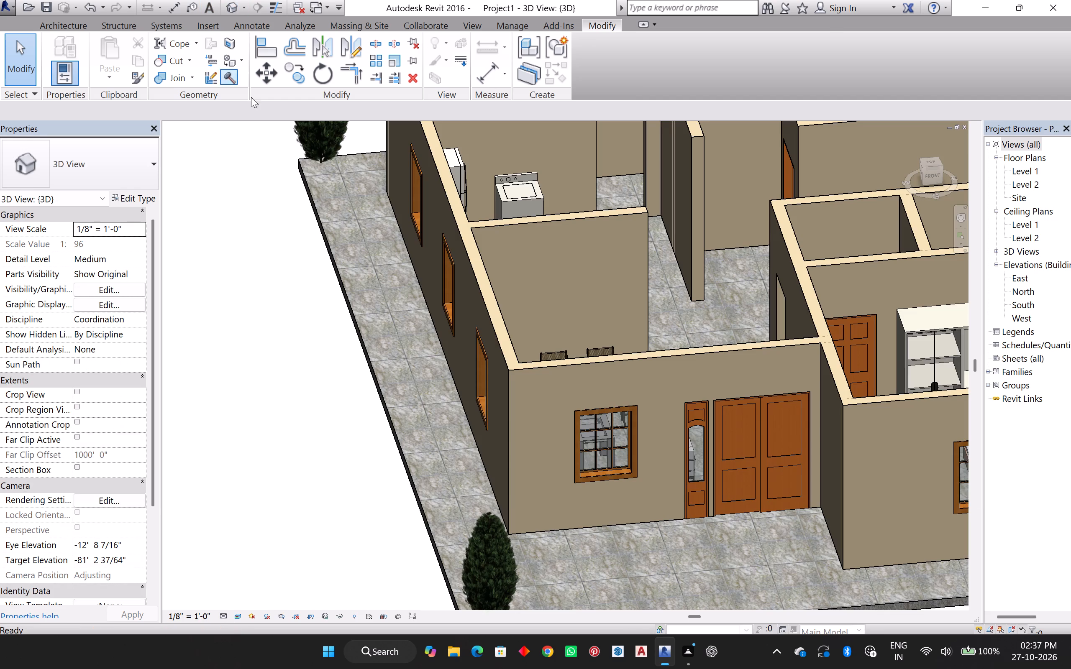
pyautogui.scroll(-3, 523, 338)
pyautogui.keyDown('shift'); pyautogui.moveTo(589, 432); pyautogui.dragTo(576, 384, button='middle'); pyautogui.keyUp('shift')
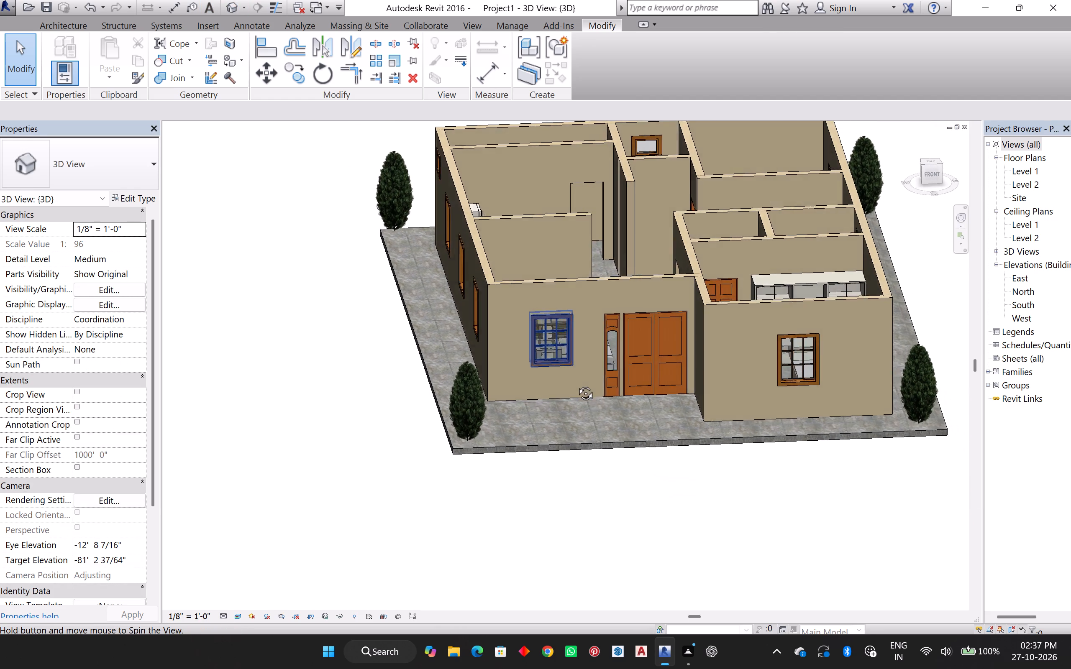
pyautogui.keyDown('shift'); pyautogui.moveTo(576, 384); pyautogui.dragTo(612, 400, button='middle'); pyautogui.keyUp('shift')
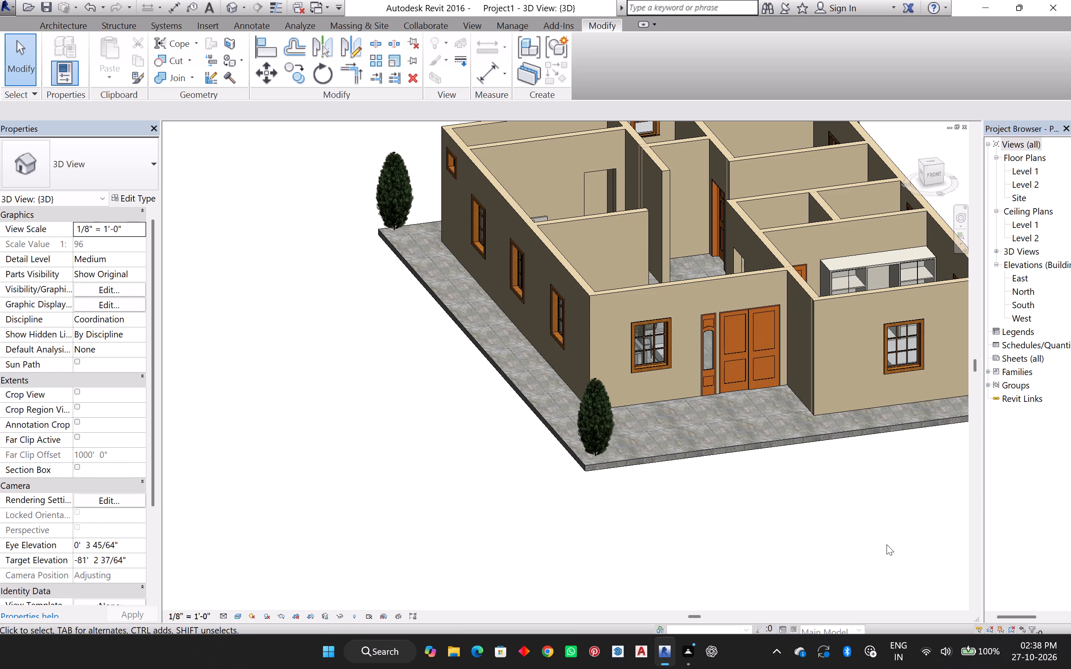
pyautogui.moveTo(885, 542); pyautogui.dragTo(840, 534, button='middle')
pyautogui.keyDown('shift'); pyautogui.moveTo(840, 539); pyautogui.dragTo(759, 531, button='middle'); pyautogui.keyUp('shift')
pyautogui.moveTo(526, 511); pyautogui.dragTo(673, 518, button='middle')
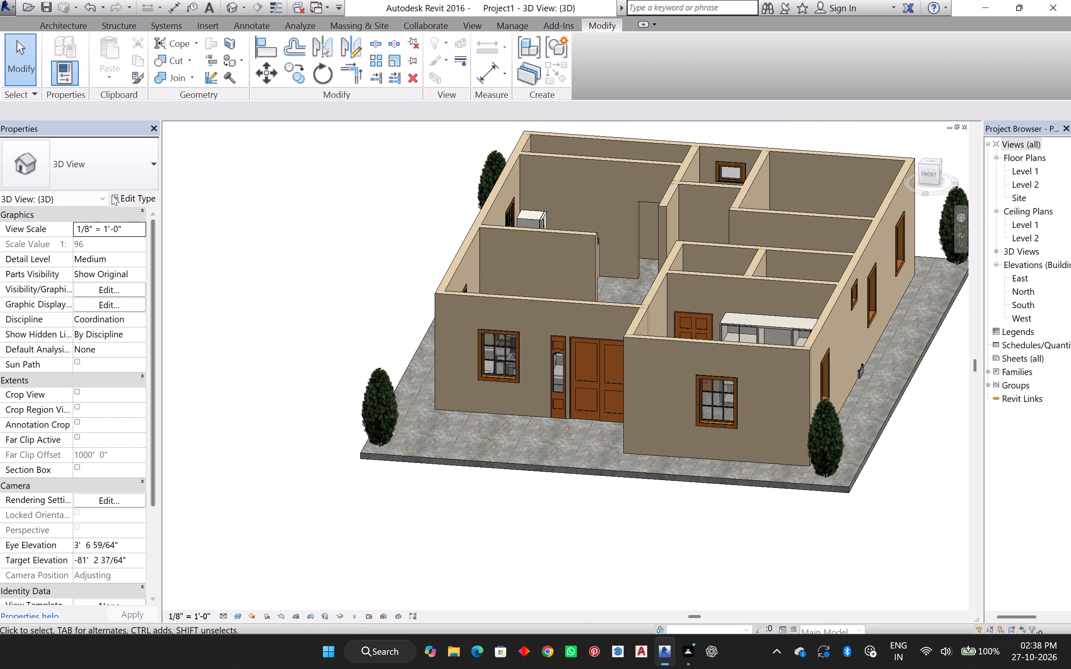
# Load the RPC Tree - Tropical family from the US Imperial Planting library for component placement.
pyautogui.click(42, 24)
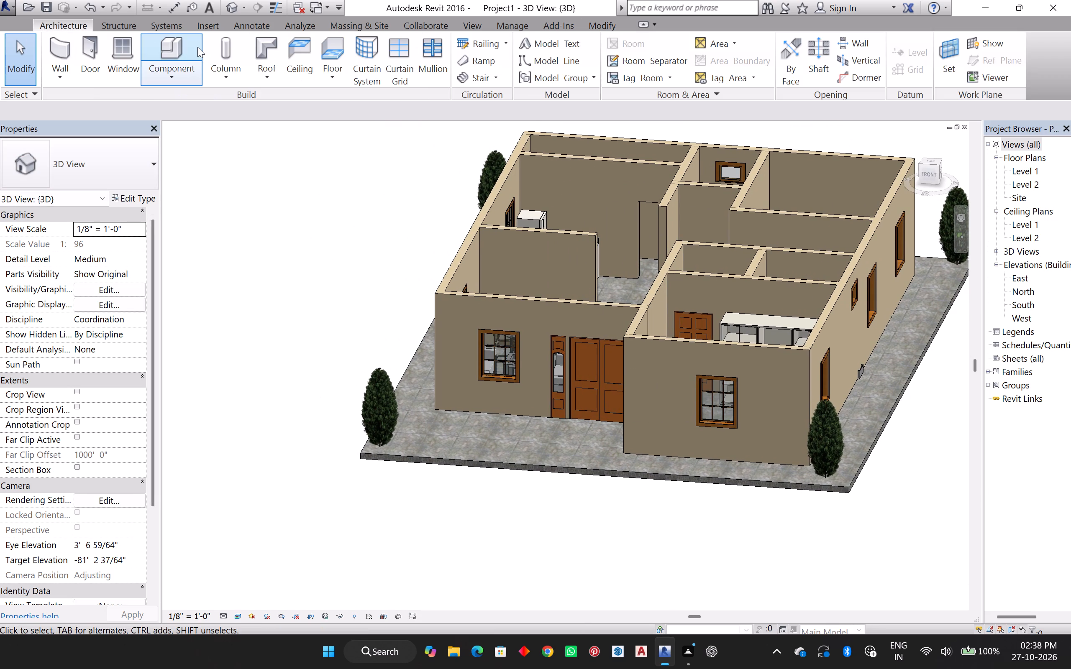
pyautogui.click(189, 53)
pyautogui.click(600, 56)
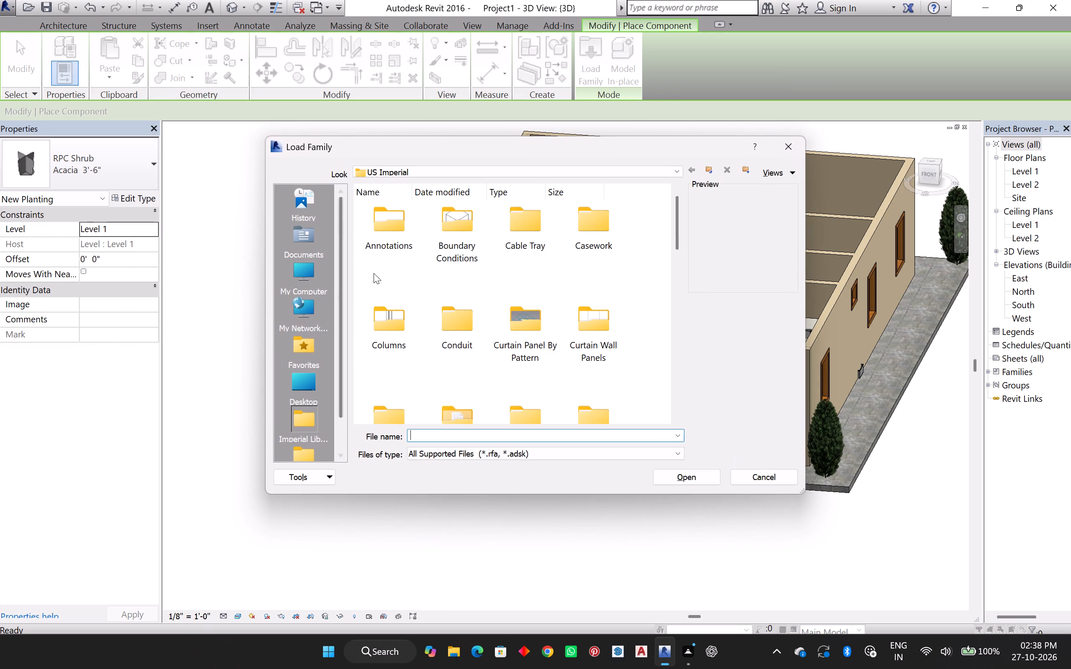
pyautogui.scroll(-6, 525, 334)
pyautogui.scroll(2, 516, 318)
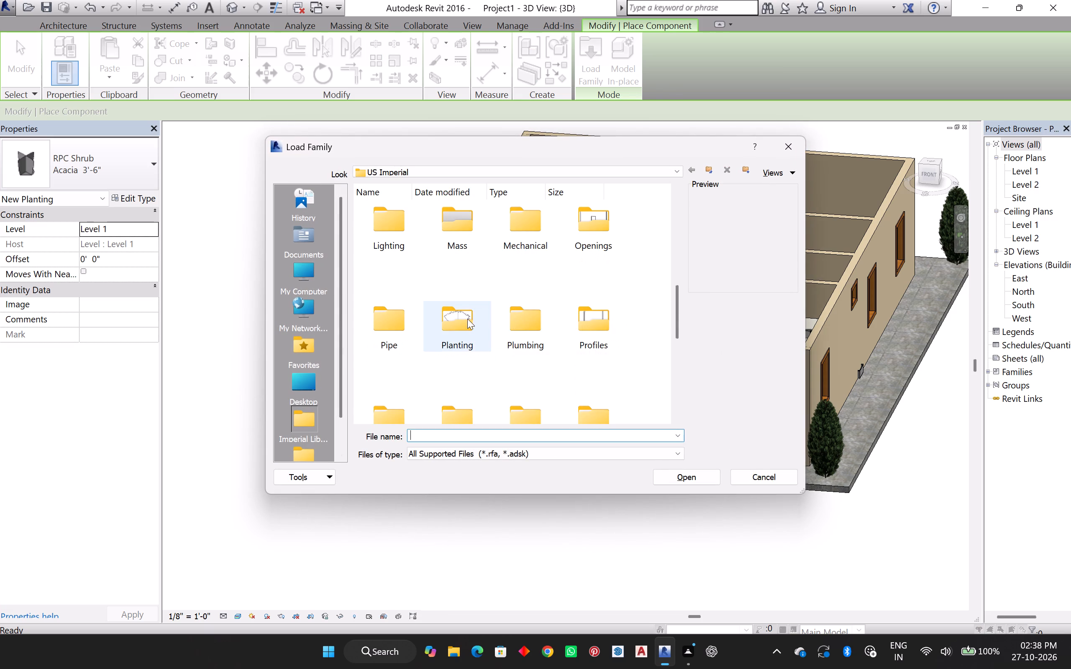
pyautogui.doubleClick(467, 319)
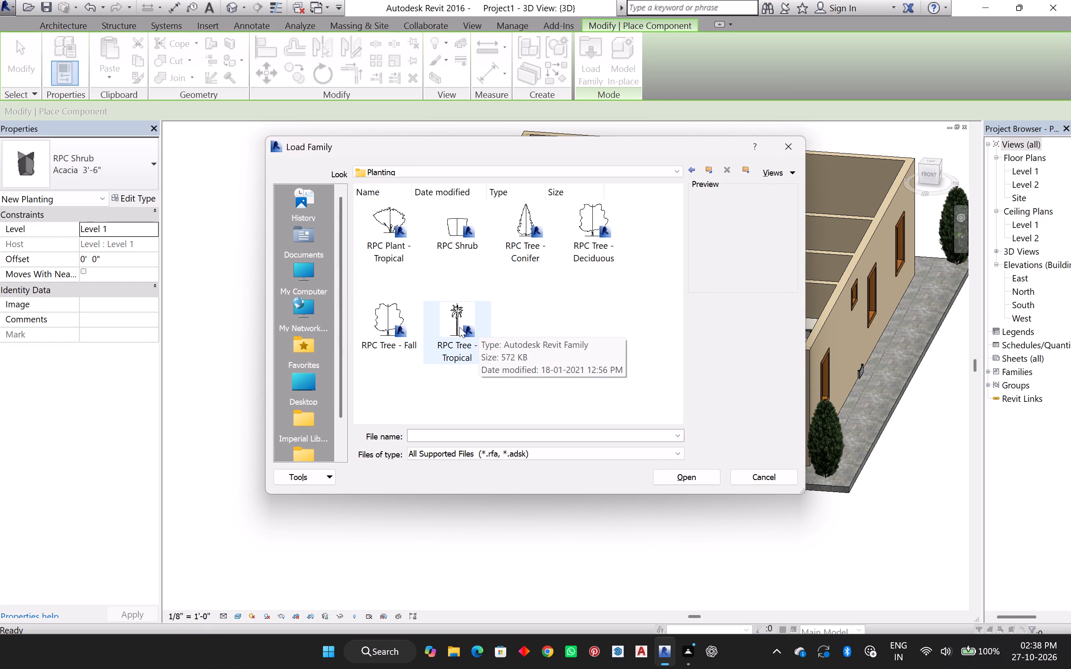
pyautogui.click(459, 327)
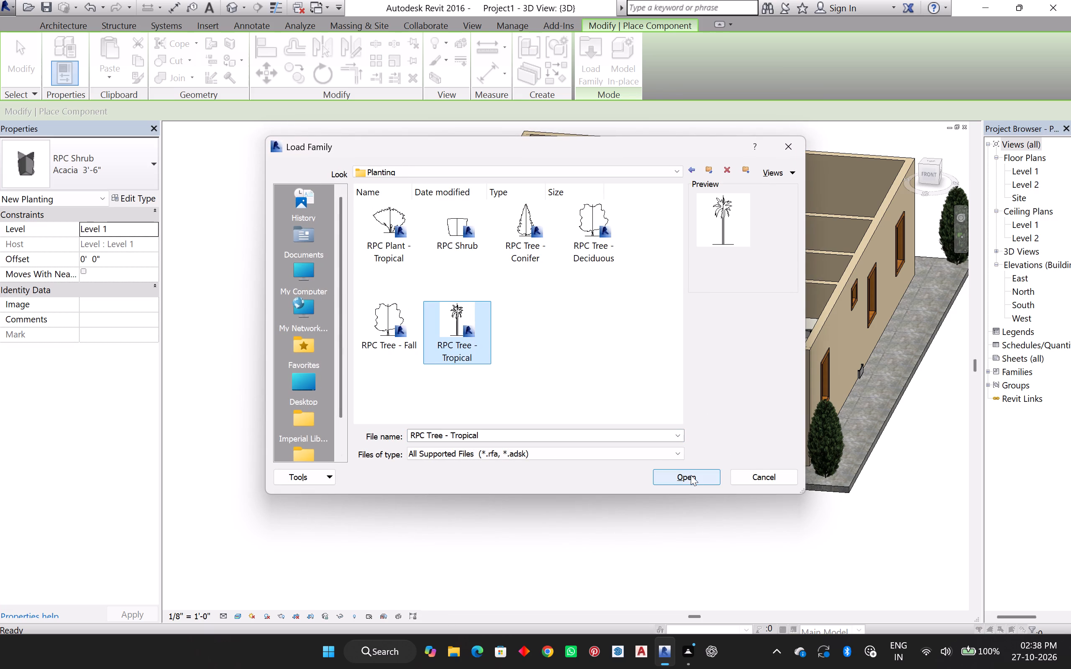
pyautogui.click(691, 475)
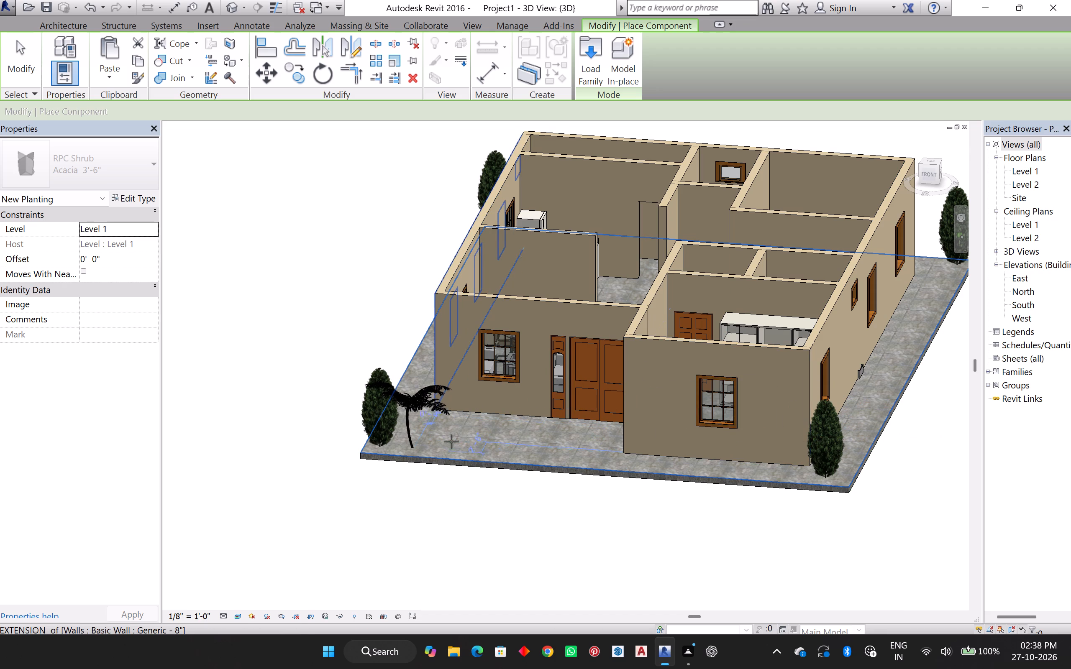
# Place two Australian Tree Furn - 6' trees beside the slab's front-left juniper, one along the front edge and one along the left edge.
pyautogui.scroll(5, 425, 447)
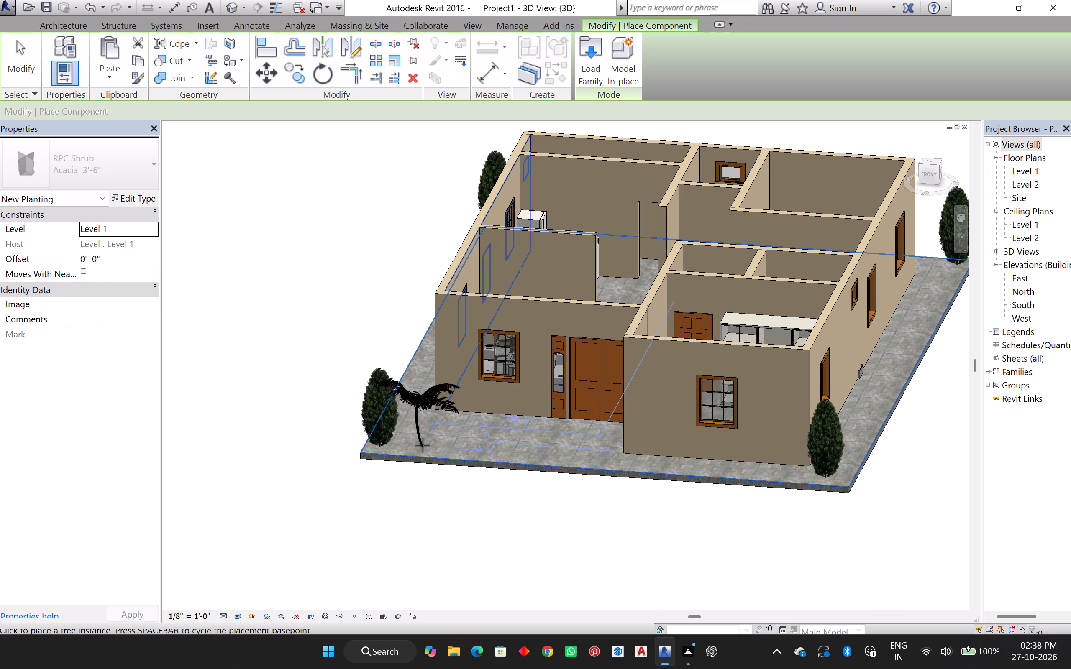
pyautogui.scroll(6, 423, 445)
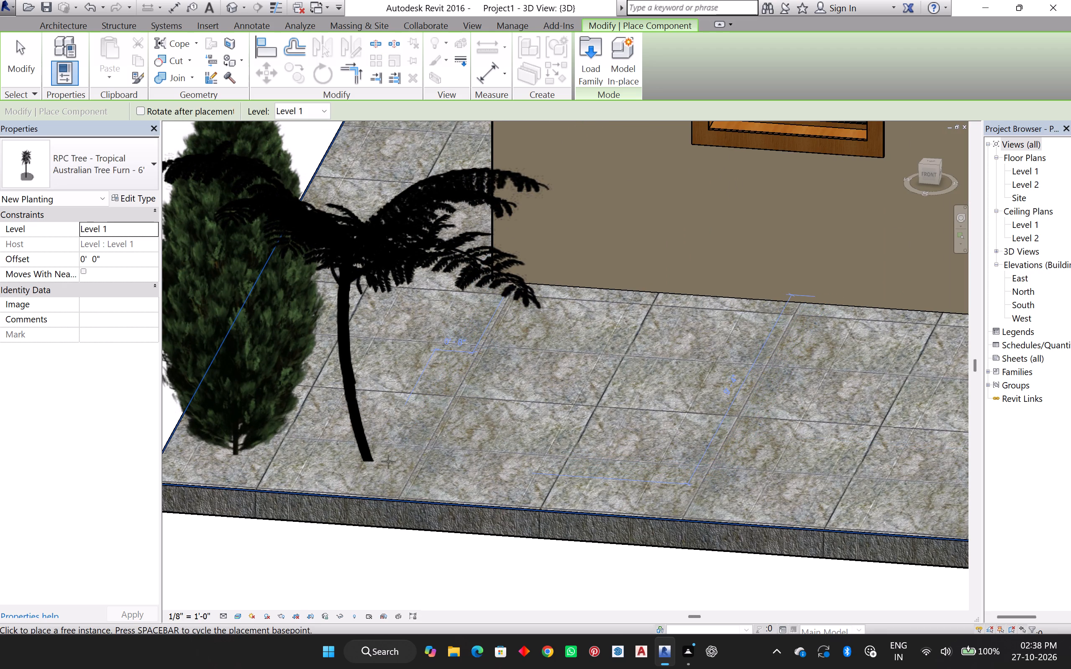
pyautogui.click(415, 464)
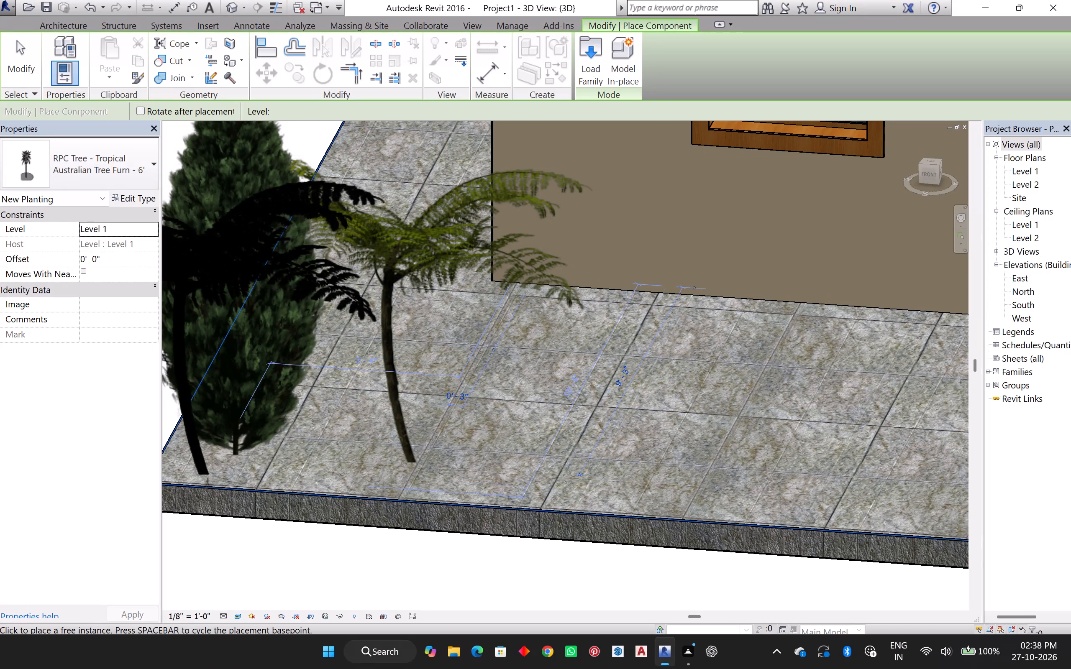
pyautogui.keyDown('shift'); pyautogui.moveTo(263, 499); pyautogui.dragTo(426, 481, button='middle'); pyautogui.keyUp('shift')
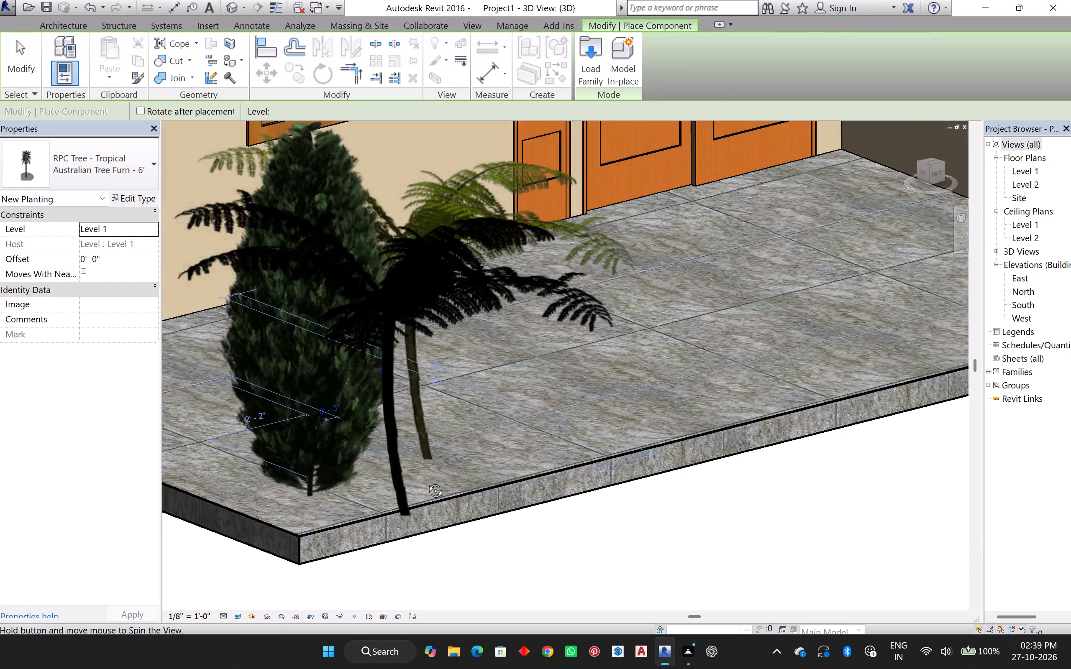
pyautogui.keyDown('shift'); pyautogui.moveTo(426, 481); pyautogui.dragTo(557, 467, button='middle'); pyautogui.keyUp('shift')
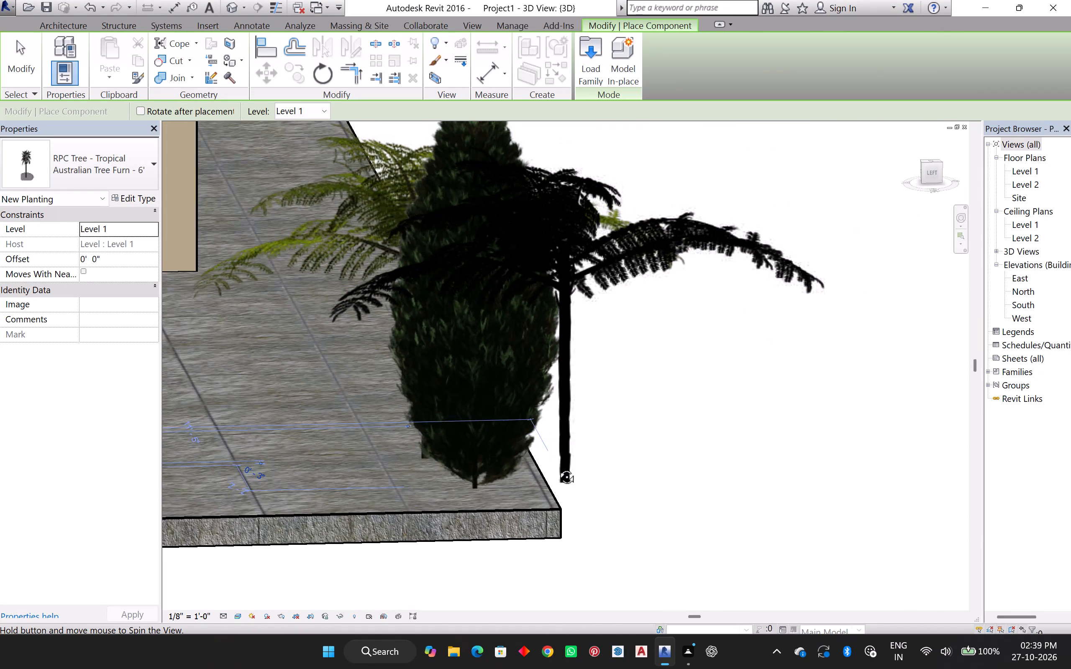
pyautogui.keyDown('shift'); pyautogui.moveTo(557, 467); pyautogui.dragTo(562, 483, button='middle'); pyautogui.keyUp('shift')
pyautogui.keyDown('shift'); pyautogui.middleClick(562, 483); pyautogui.keyUp('shift')
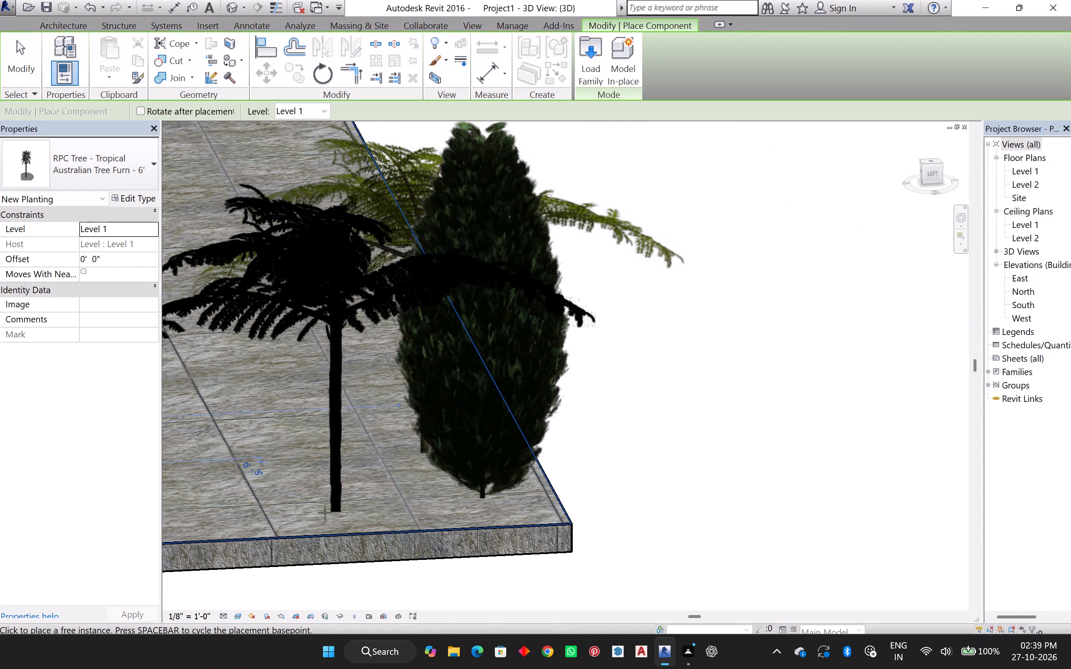
pyautogui.click(315, 511)
# Place two Australian Tree Furn - 6' trees beside the front-right juniper, one along the slab's front edge and one along its right edge.
pyautogui.keyDown('shift'); pyautogui.moveTo(643, 441); pyautogui.dragTo(505, 485, button='middle'); pyautogui.keyUp('shift')
pyautogui.keyDown('shift'); pyautogui.scroll(1, 643, 441); pyautogui.keyUp('shift')
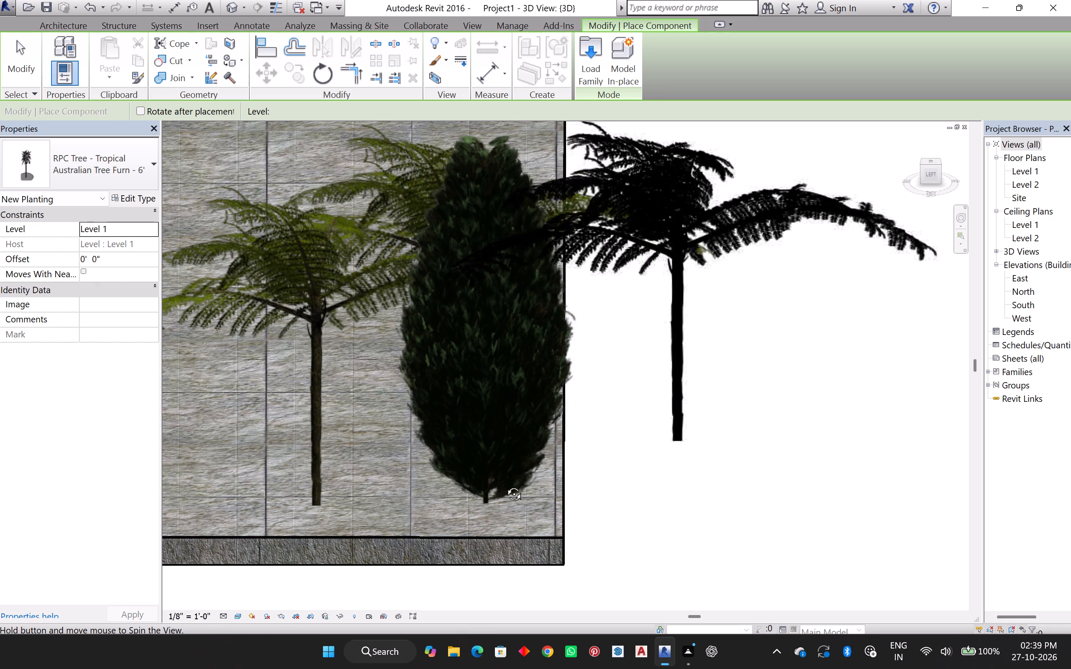
pyautogui.keyDown('shift'); pyautogui.moveTo(505, 485); pyautogui.dragTo(410, 493, button='middle'); pyautogui.keyUp('shift')
pyautogui.scroll(-7, 492, 449)
pyautogui.scroll(-2, 643, 480)
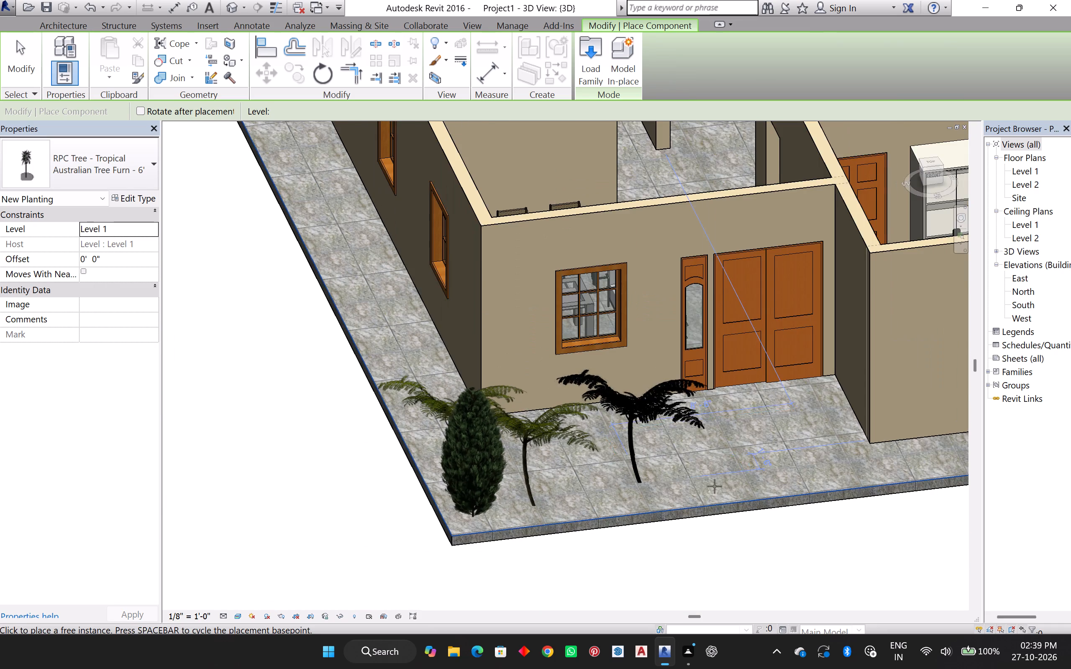
pyautogui.keyDown('shift'); pyautogui.scroll(-1, 752, 480); pyautogui.keyUp('shift')
pyautogui.keyDown('shift'); pyautogui.moveTo(753, 480); pyautogui.dragTo(740, 473, button='middle'); pyautogui.keyUp('shift')
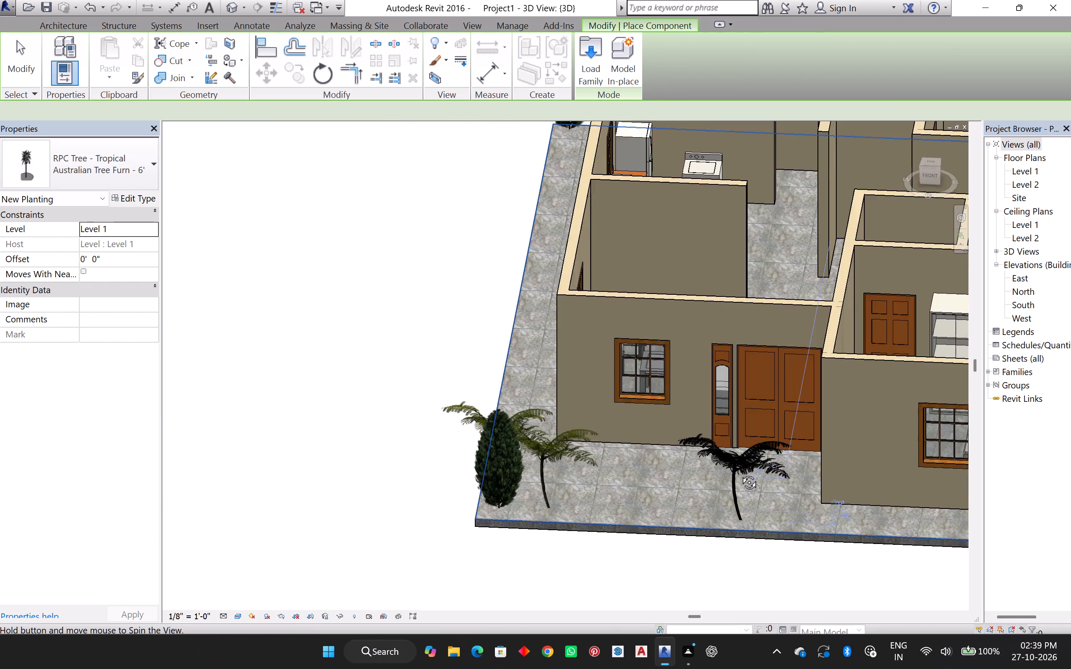
pyautogui.keyDown('shift'); pyautogui.moveTo(740, 473); pyautogui.dragTo(758, 470, button='middle'); pyautogui.keyUp('shift')
pyautogui.moveTo(792, 455); pyautogui.dragTo(380, 473, button='middle')
pyautogui.scroll(6, 685, 457)
pyautogui.scroll(1, 650, 457)
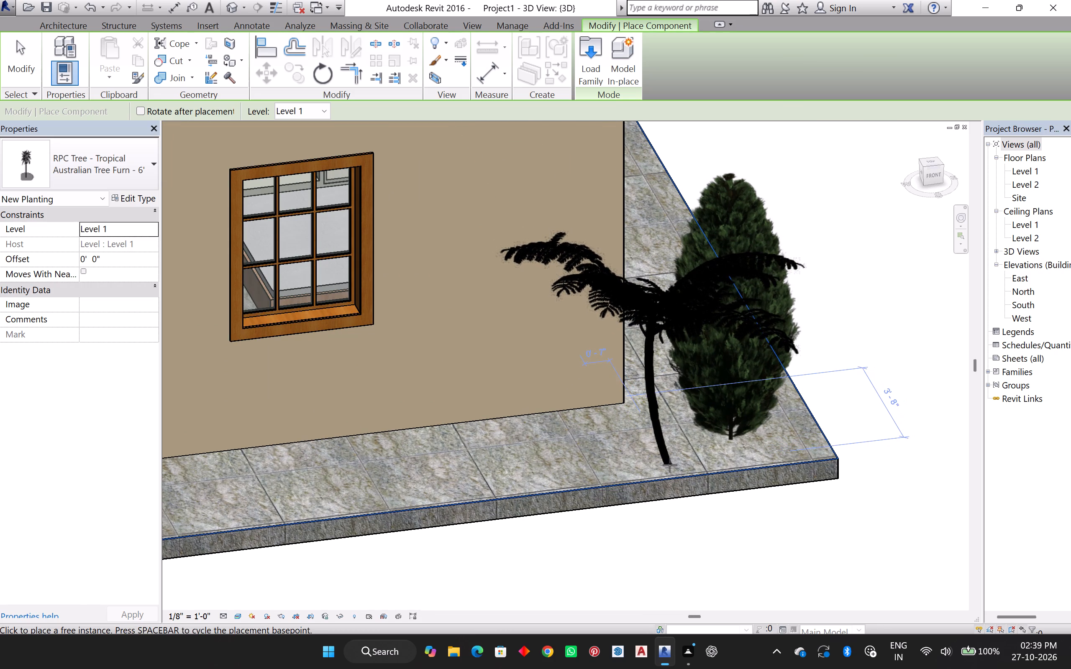
pyautogui.click(670, 465)
pyautogui.keyDown('shift'); pyautogui.moveTo(789, 451); pyautogui.dragTo(576, 456, button='middle'); pyautogui.keyUp('shift')
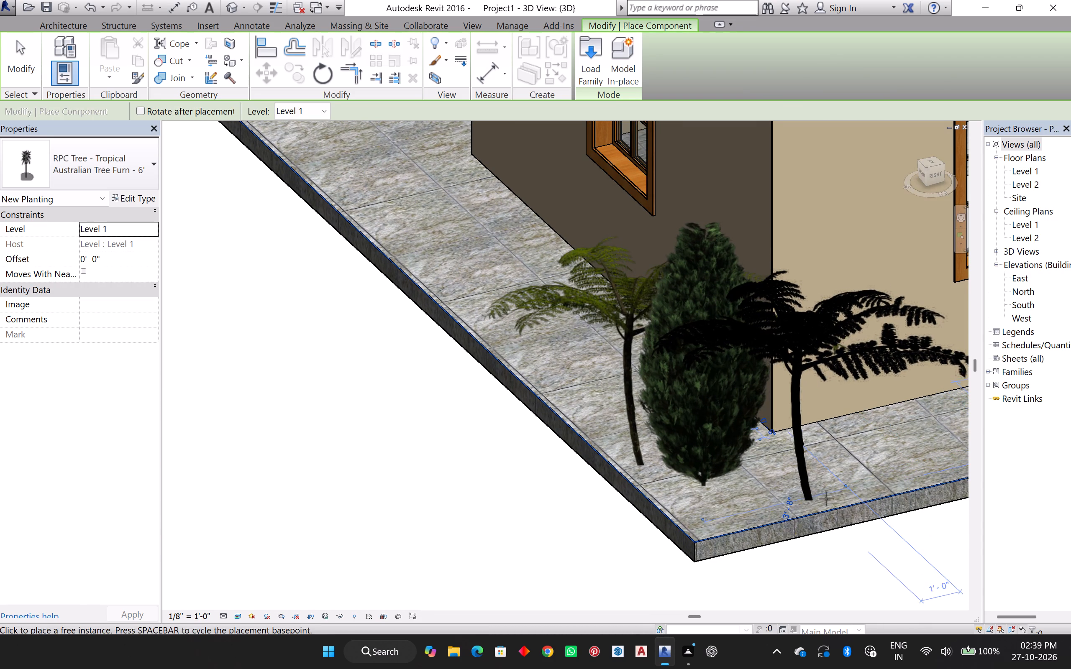
pyautogui.click(858, 496)
# Place two Australian Tree Furn - 6' trees beside the back-right juniper, one along the slab's right edge and one along its back edge.
pyautogui.keyDown('shift'); pyautogui.moveTo(909, 484); pyautogui.dragTo(910, 483, button='middle'); pyautogui.keyUp('shift')
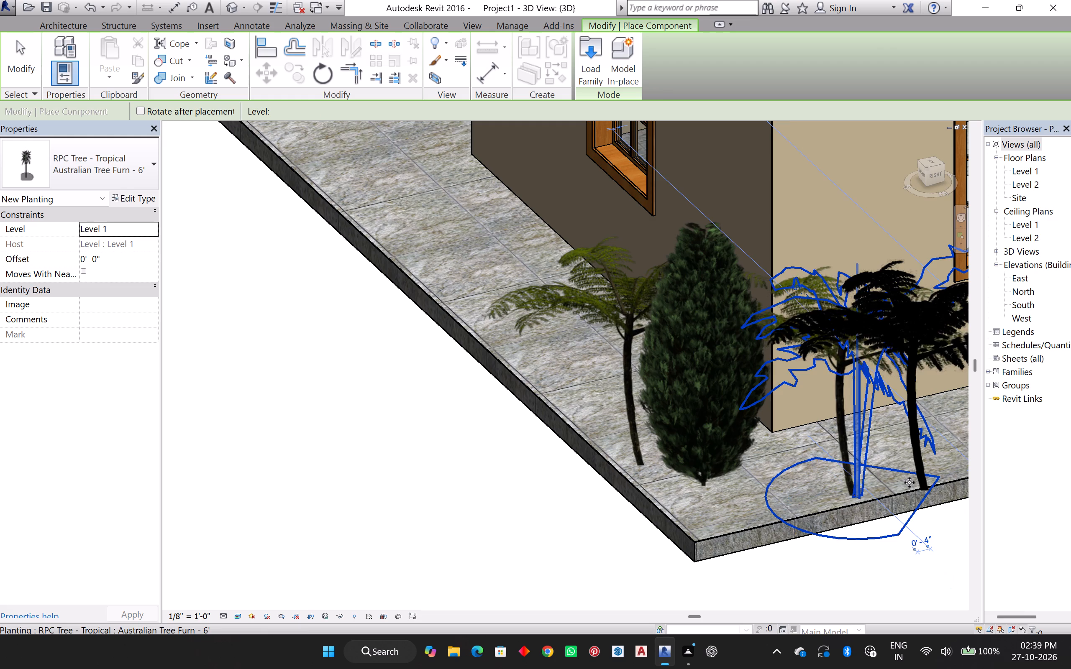
pyautogui.keyDown('shift'); pyautogui.moveTo(910, 483); pyautogui.dragTo(875, 479, button='middle'); pyautogui.keyUp('shift')
pyautogui.moveTo(860, 467); pyautogui.dragTo(761, 474, button='middle')
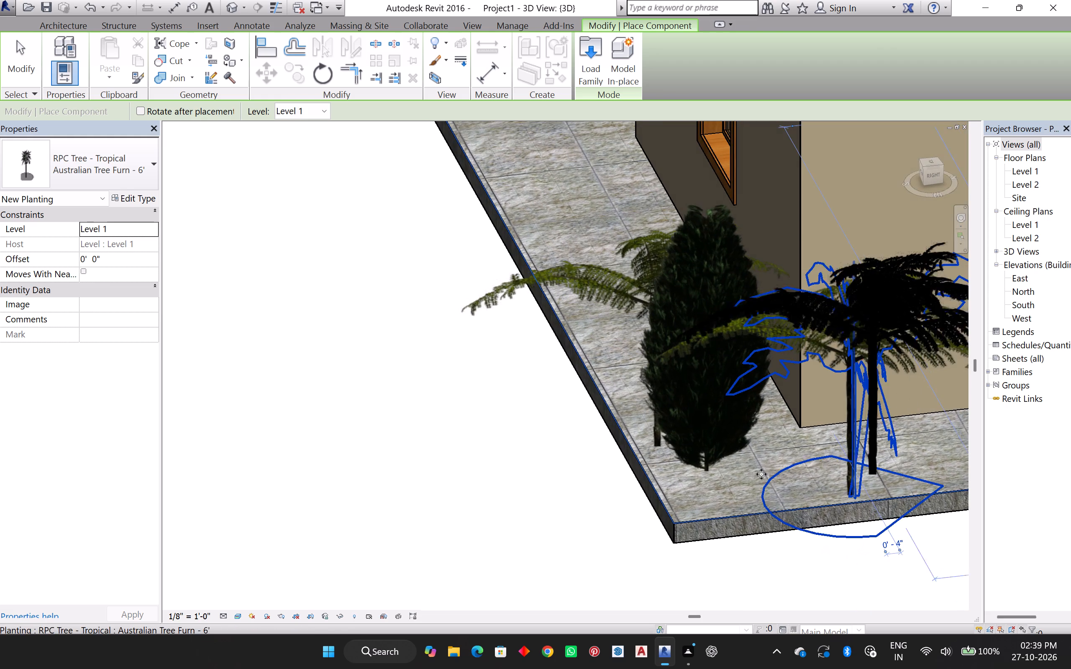
pyautogui.moveTo(761, 474); pyautogui.dragTo(235, 499, button='middle')
pyautogui.moveTo(239, 500); pyautogui.dragTo(260, 503, button='middle')
pyautogui.scroll(-1, 833, 497)
pyautogui.scroll(1, 833, 497)
pyautogui.scroll(-4, 833, 497)
pyautogui.keyDown('shift'); pyautogui.moveTo(807, 462); pyautogui.dragTo(708, 465, button='middle'); pyautogui.keyUp('shift')
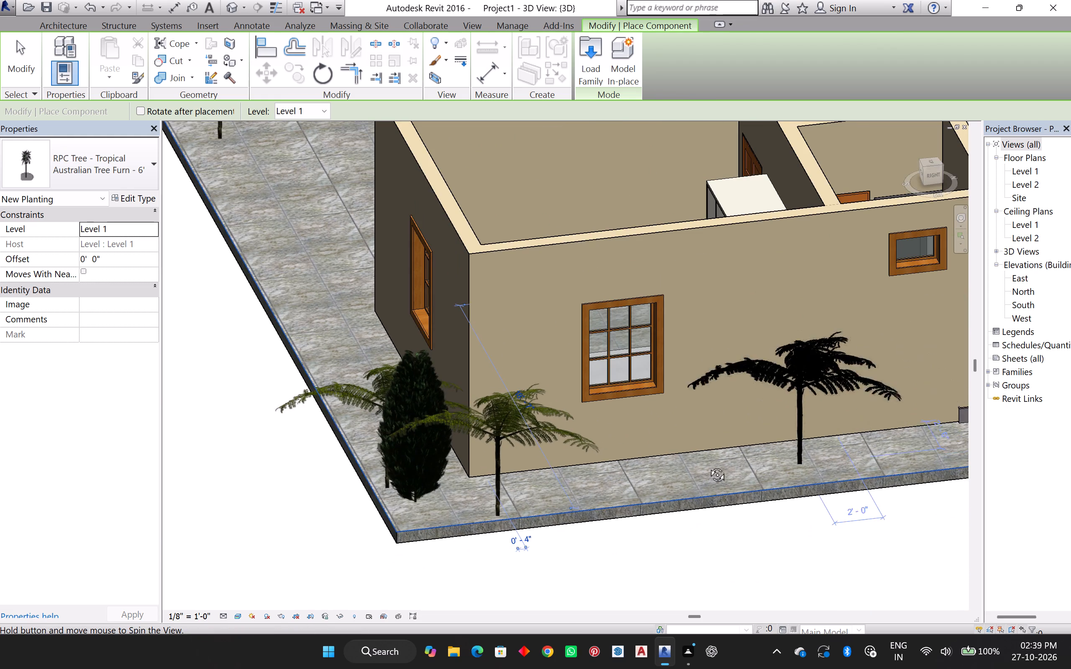
pyautogui.keyDown('shift'); pyautogui.moveTo(708, 465); pyautogui.dragTo(825, 486, button='middle'); pyautogui.keyUp('shift')
pyautogui.moveTo(900, 467); pyautogui.dragTo(254, 483, button='middle')
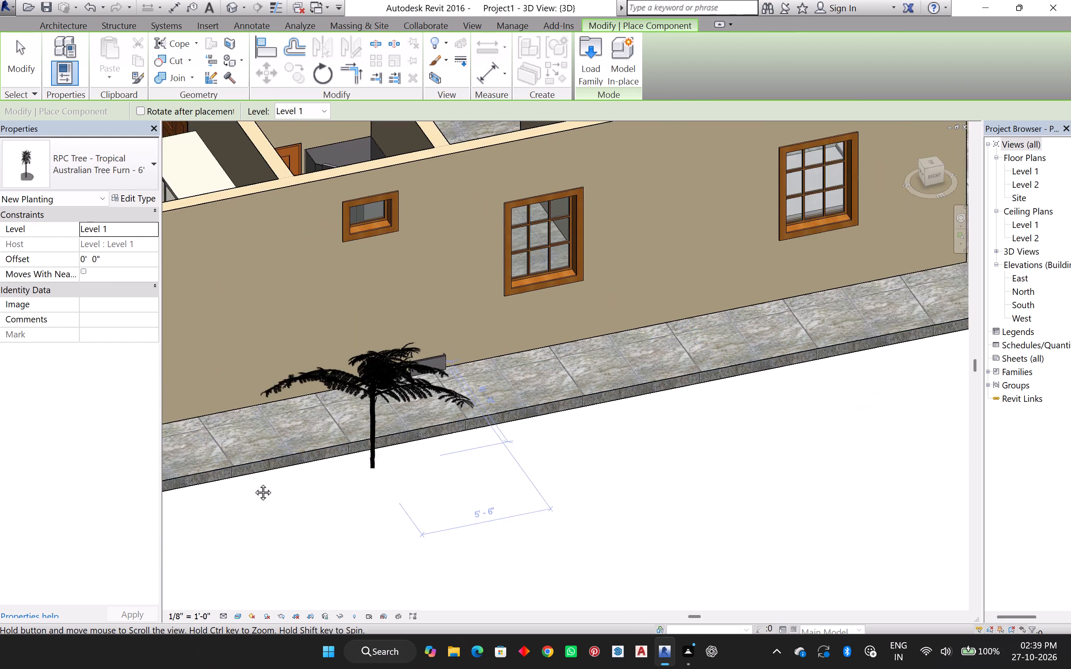
pyautogui.moveTo(254, 483); pyautogui.dragTo(0, 544, button='middle')
pyautogui.middleClick(2, 544)
pyautogui.scroll(6, 629, 407)
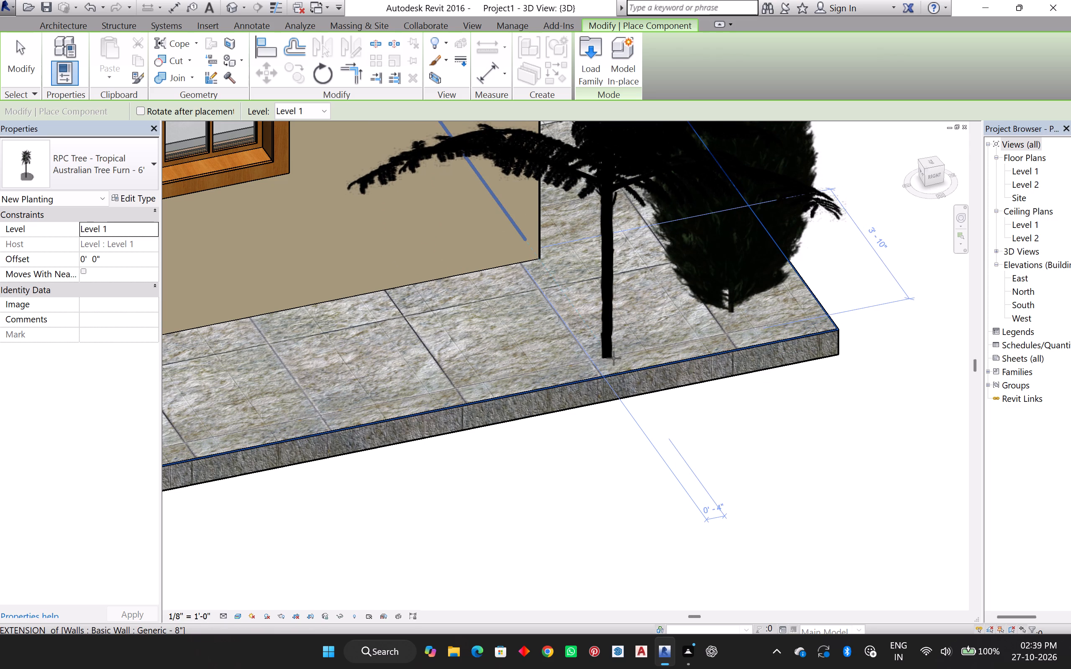
pyautogui.click(614, 357)
pyautogui.keyDown('shift'); pyautogui.moveTo(858, 317); pyautogui.dragTo(706, 358, button='middle'); pyautogui.keyUp('shift')
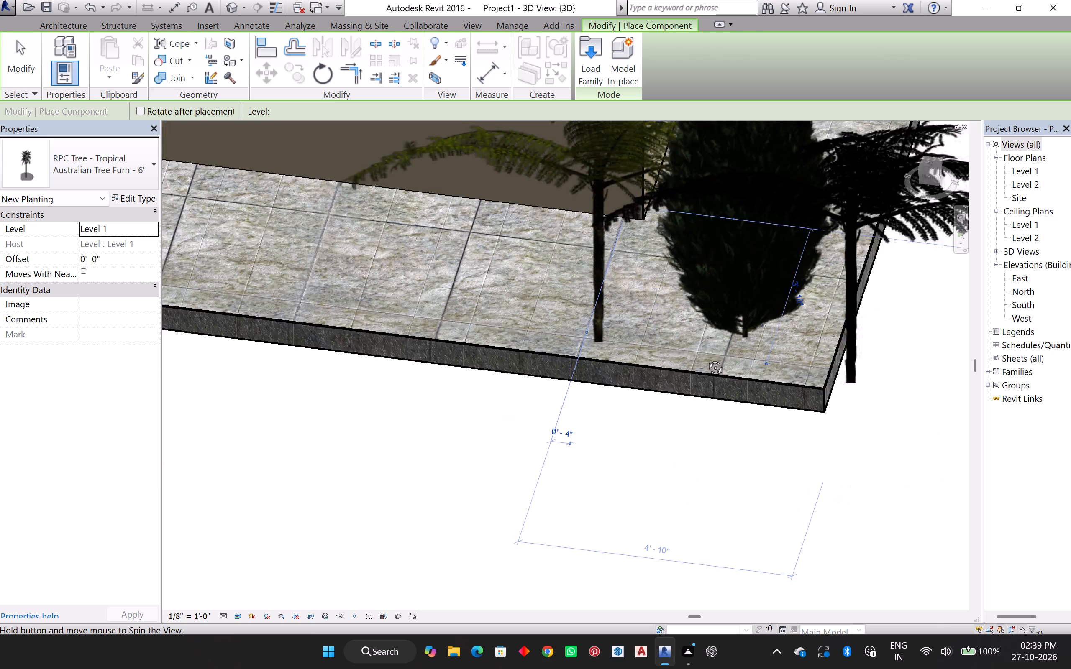
pyautogui.keyDown('shift'); pyautogui.moveTo(706, 358); pyautogui.dragTo(551, 331, button='middle'); pyautogui.keyUp('shift')
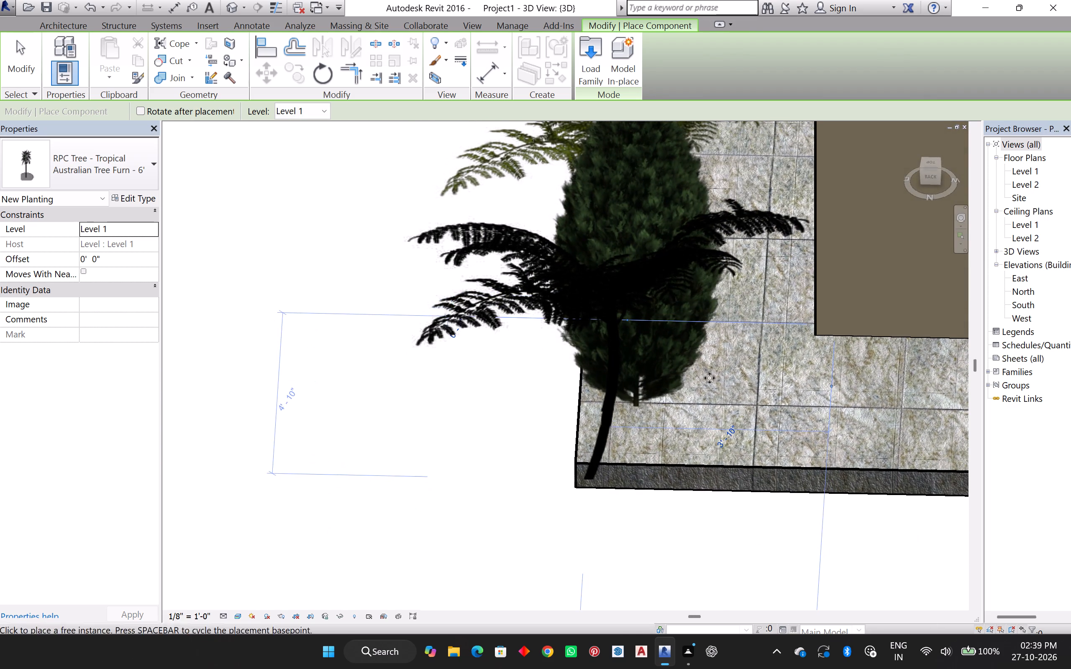
pyautogui.click(826, 456)
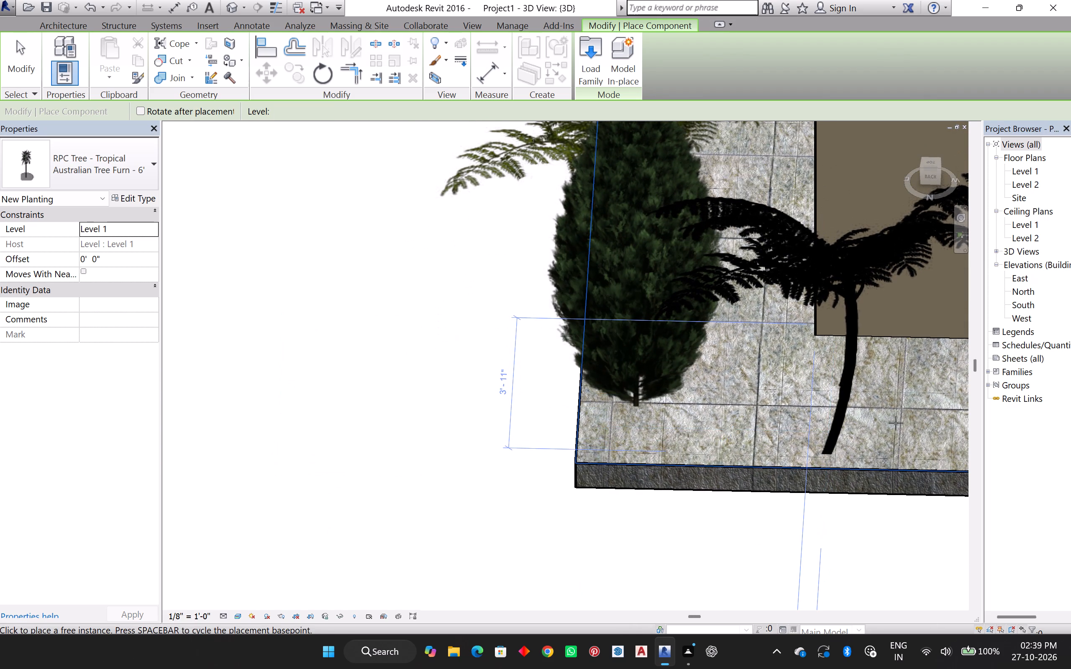
# Place two Australian Tree Furn - 6' trees beside the back-left juniper, one along the slab's back edge and one along its left edge.
pyautogui.scroll(-5, 896, 423)
pyautogui.moveTo(883, 457); pyautogui.dragTo(445, 376, button='middle')
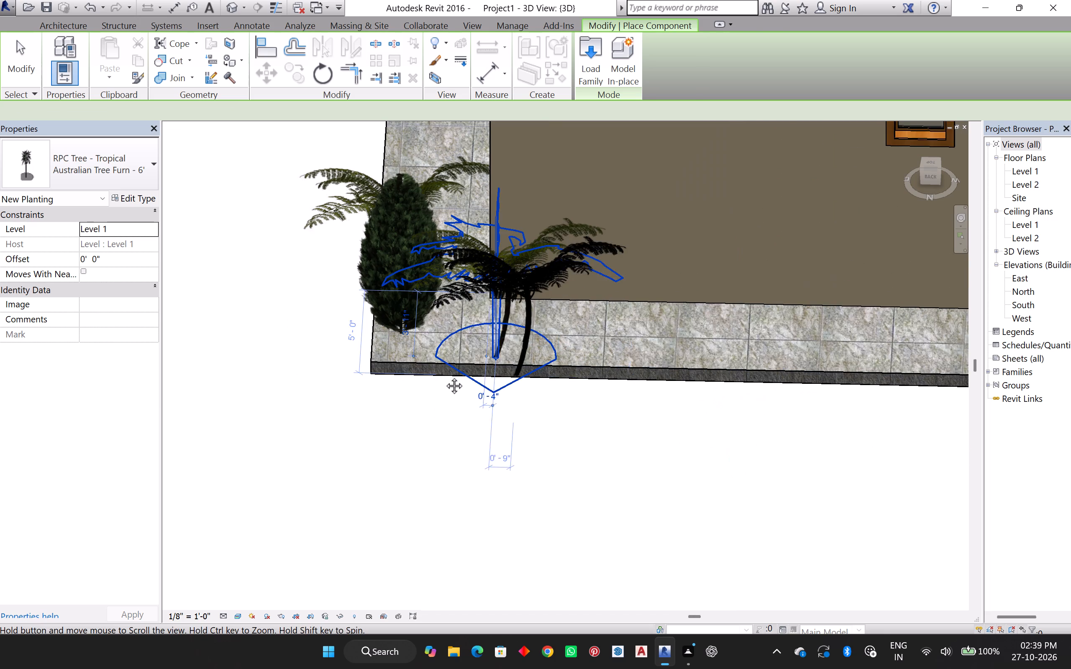
pyautogui.moveTo(445, 376); pyautogui.dragTo(410, 384, button='middle')
pyautogui.moveTo(776, 440); pyautogui.dragTo(263, 415, button='middle')
pyautogui.moveTo(243, 418); pyautogui.dragTo(235, 421, button='middle')
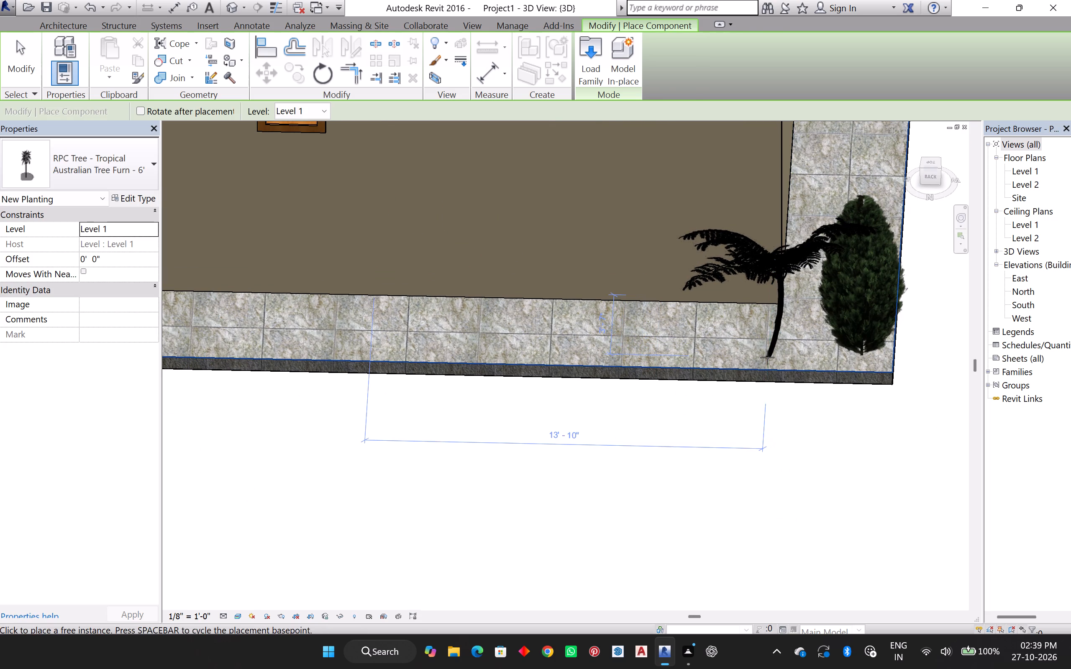
pyautogui.click(767, 357)
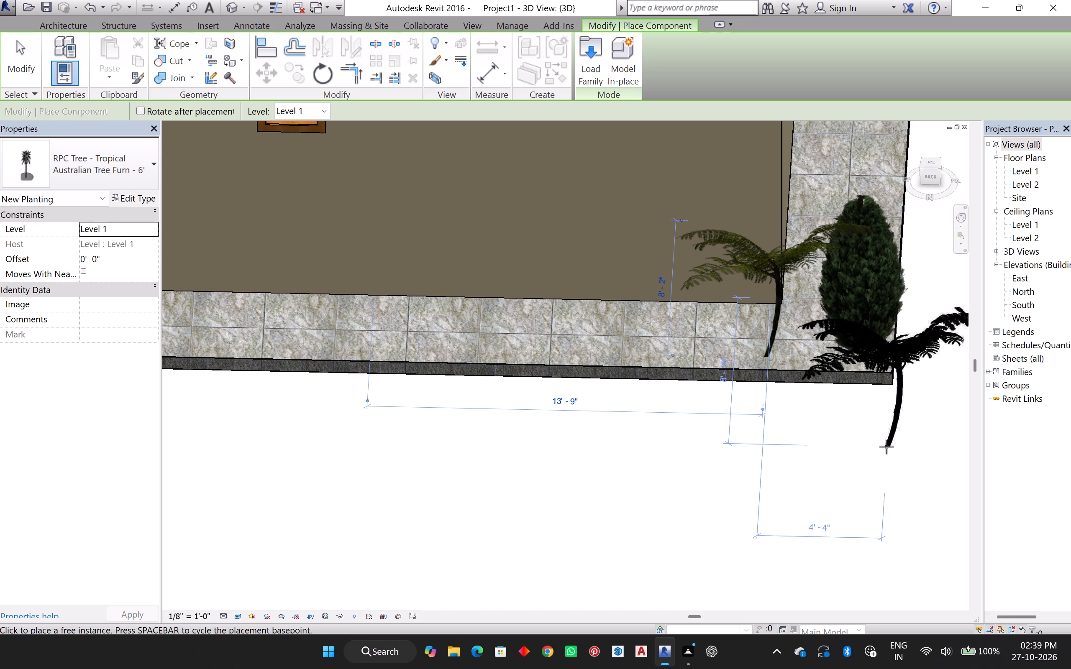
pyautogui.moveTo(863, 349); pyautogui.dragTo(788, 350, button='middle')
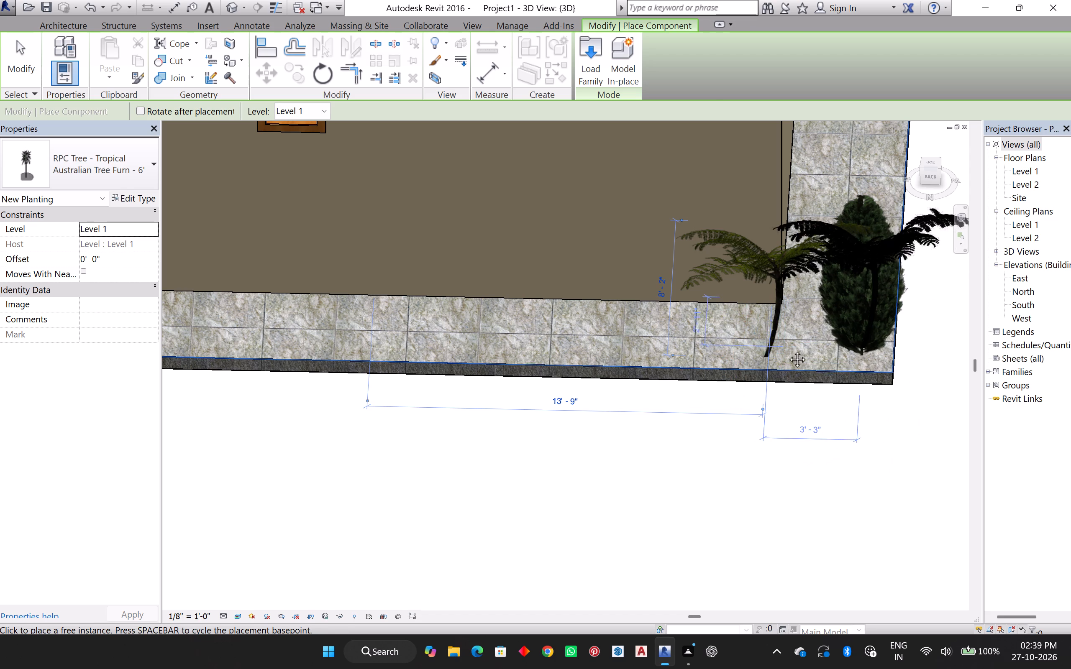
pyautogui.moveTo(788, 350); pyautogui.dragTo(664, 354, button='middle')
pyautogui.middleClick(664, 354)
pyautogui.keyDown('shift'); pyautogui.moveTo(774, 348); pyautogui.dragTo(552, 361, button='middle'); pyautogui.keyUp('shift')
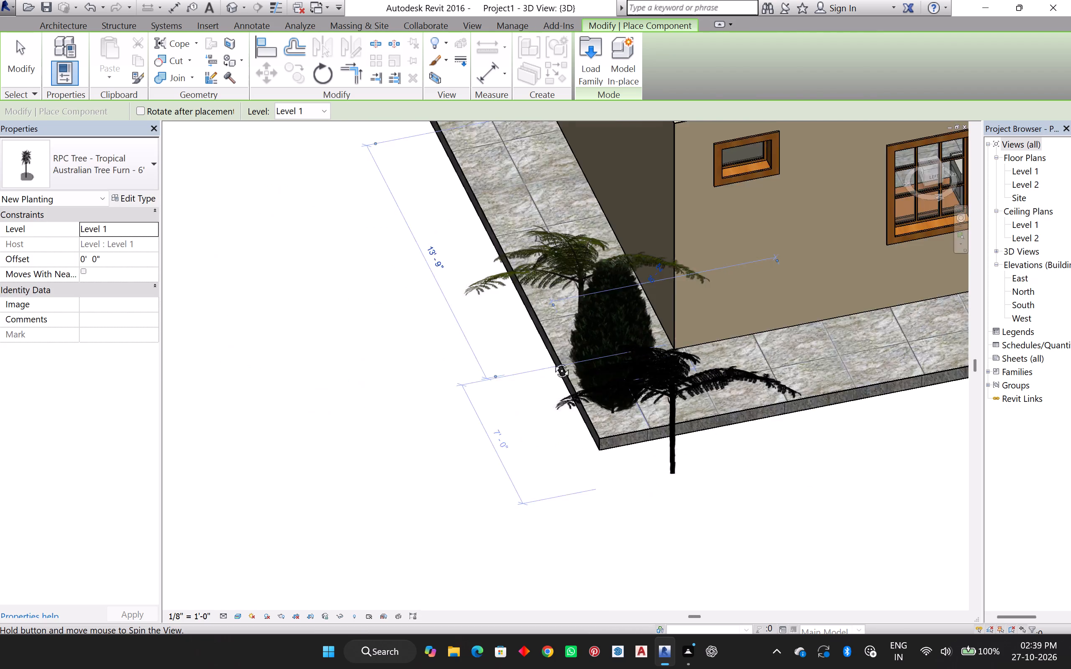
pyautogui.keyDown('shift'); pyautogui.moveTo(552, 361); pyautogui.dragTo(506, 324, button='middle'); pyautogui.keyUp('shift')
pyautogui.keyDown('shift'); pyautogui.middleClick(506, 324); pyautogui.keyUp('shift')
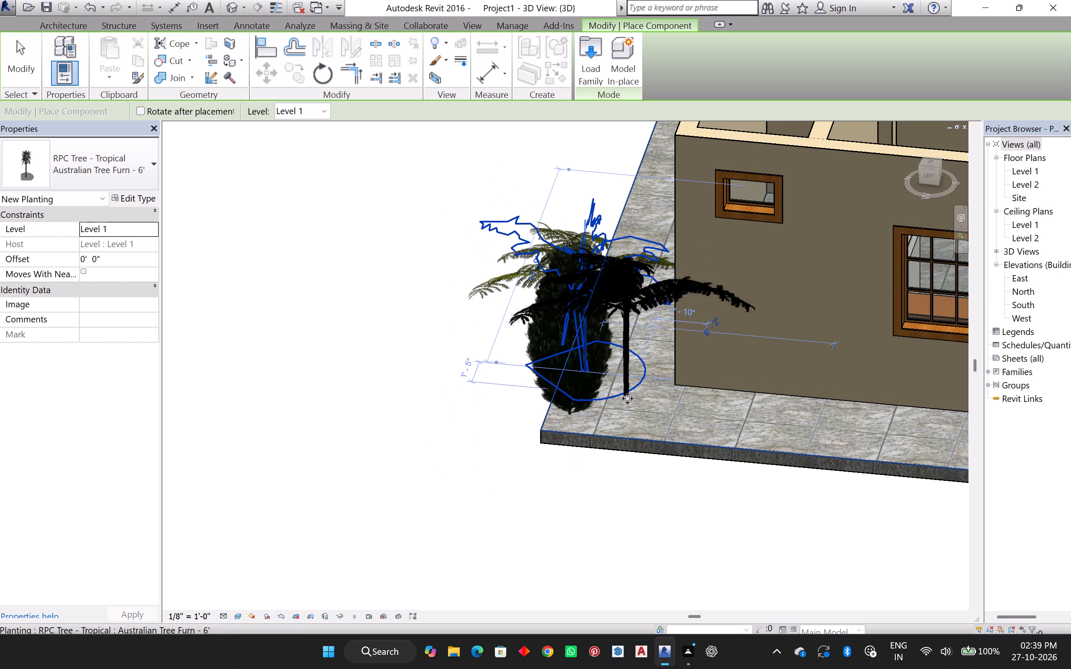
pyautogui.click(639, 424)
pyautogui.scroll(-5, 784, 468)
pyautogui.scroll(-2, 719, 486)
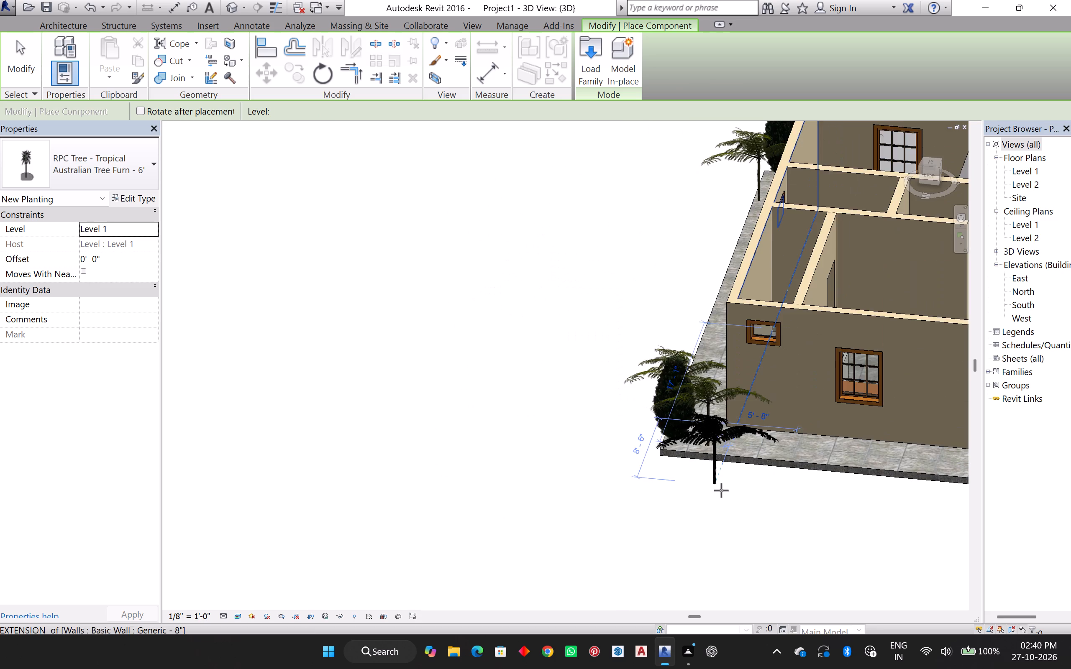
pyautogui.scroll(-3, 721, 490)
pyautogui.keyDown('shift'); pyautogui.moveTo(749, 537); pyautogui.dragTo(684, 518, button='middle'); pyautogui.keyUp('shift')
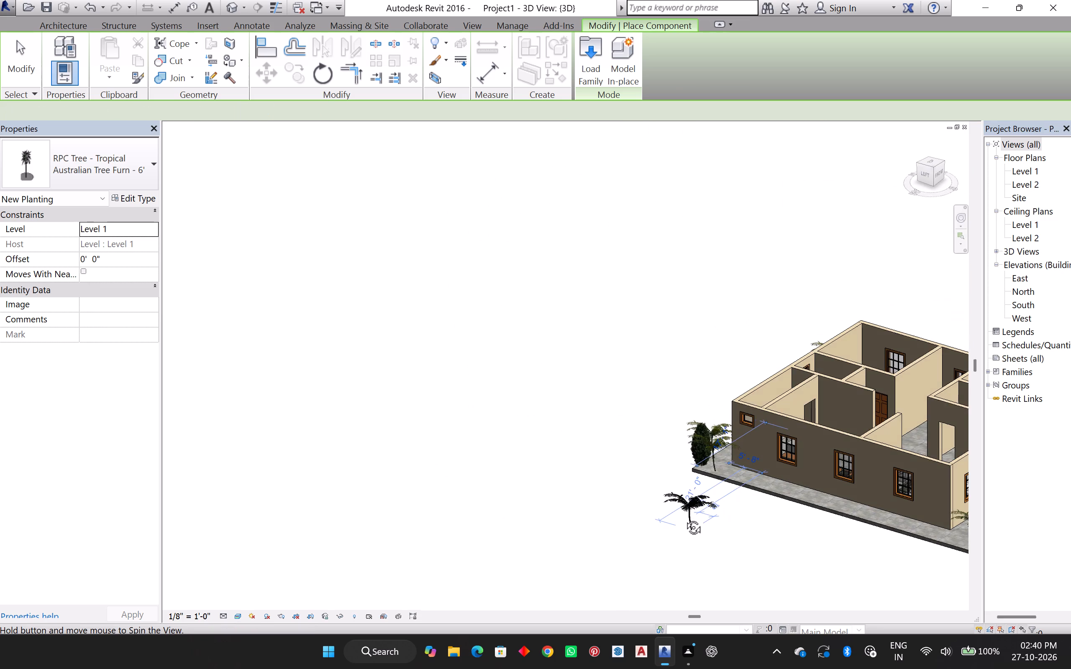
pyautogui.keyDown('shift'); pyautogui.moveTo(684, 518); pyautogui.dragTo(807, 512, button='middle'); pyautogui.keyUp('shift')
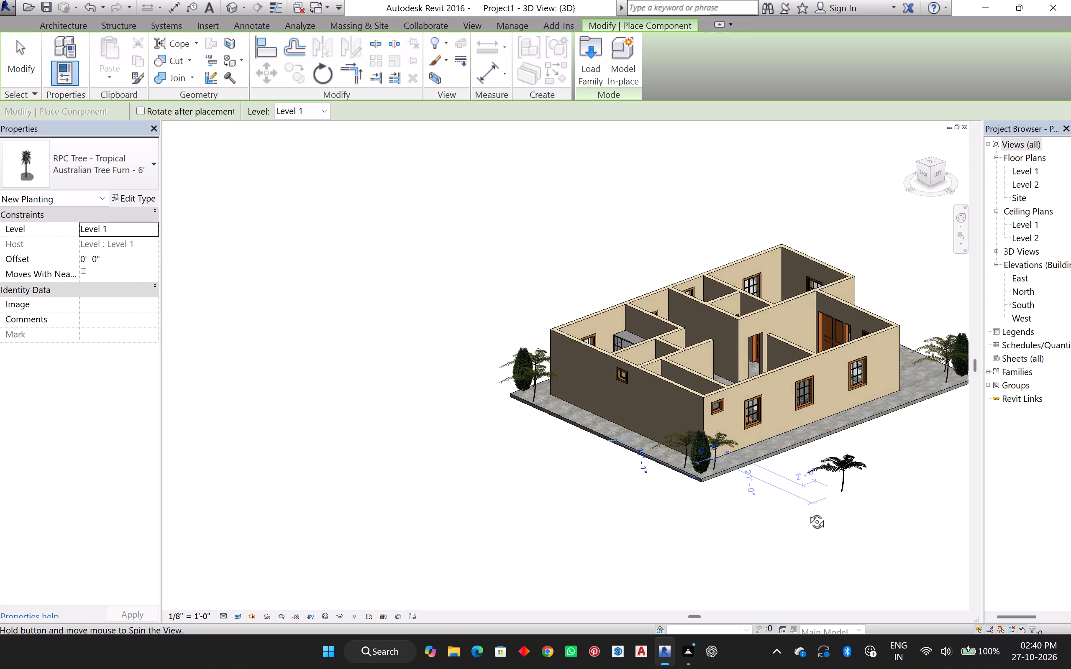
pyautogui.keyDown('shift'); pyautogui.moveTo(807, 512); pyautogui.dragTo(668, 473, button='middle'); pyautogui.keyUp('shift')
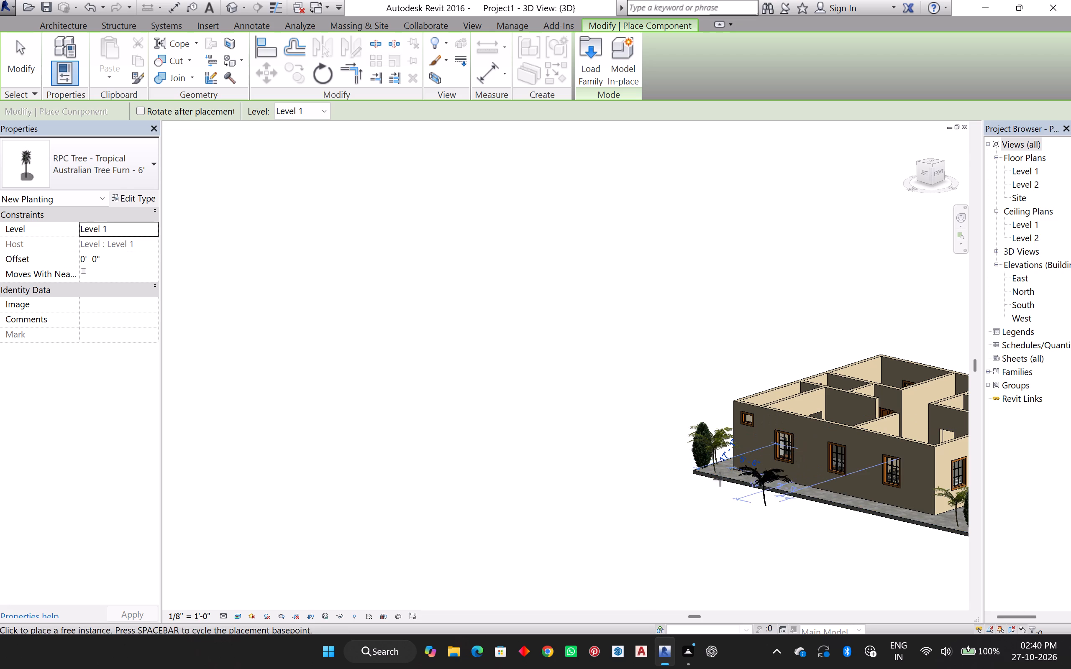
pyautogui.press('Escape')
pyautogui.press('Escape')
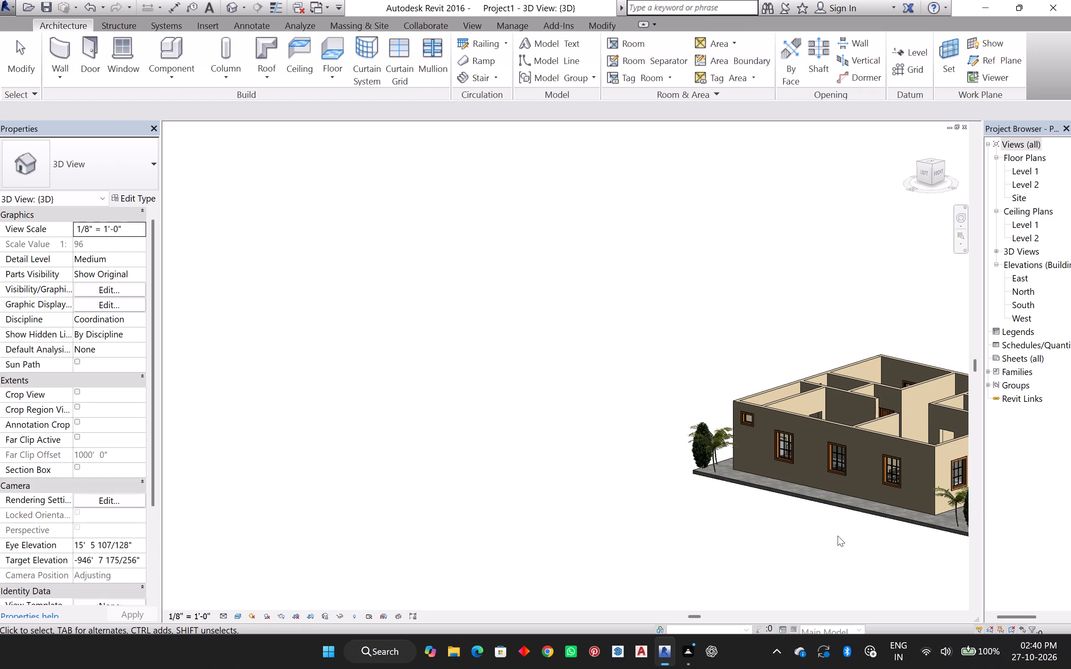
pyautogui.press('Escape')
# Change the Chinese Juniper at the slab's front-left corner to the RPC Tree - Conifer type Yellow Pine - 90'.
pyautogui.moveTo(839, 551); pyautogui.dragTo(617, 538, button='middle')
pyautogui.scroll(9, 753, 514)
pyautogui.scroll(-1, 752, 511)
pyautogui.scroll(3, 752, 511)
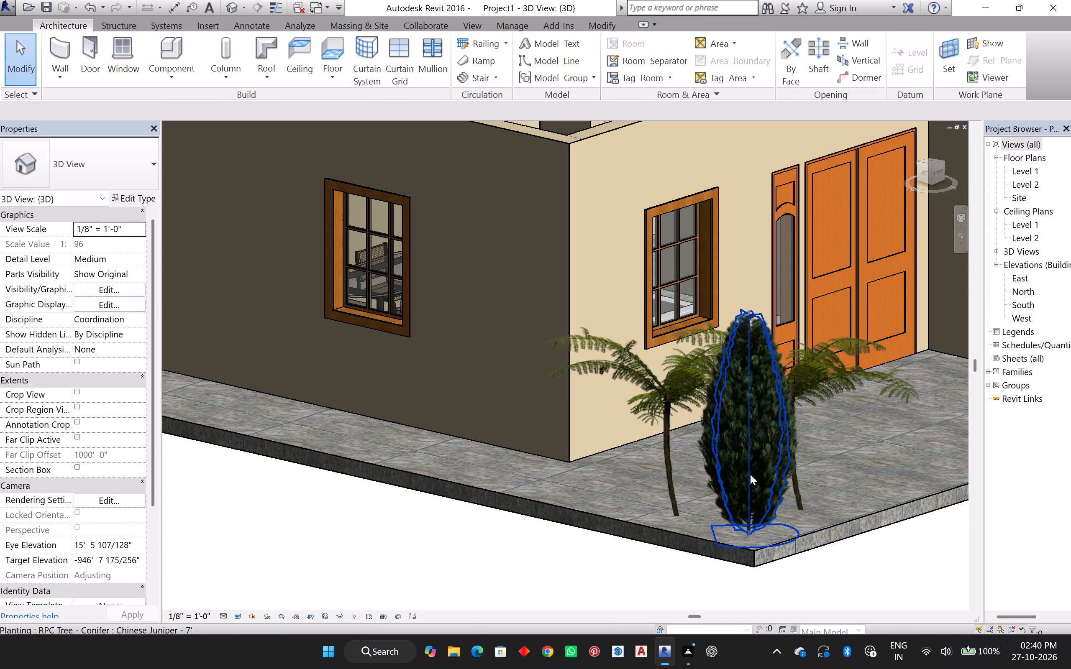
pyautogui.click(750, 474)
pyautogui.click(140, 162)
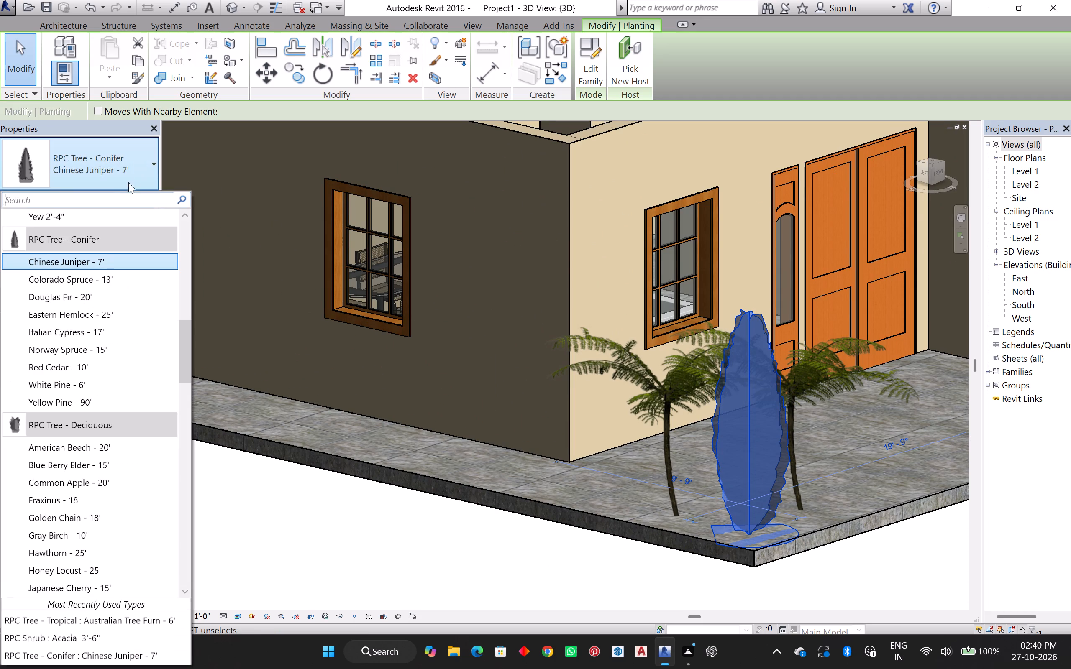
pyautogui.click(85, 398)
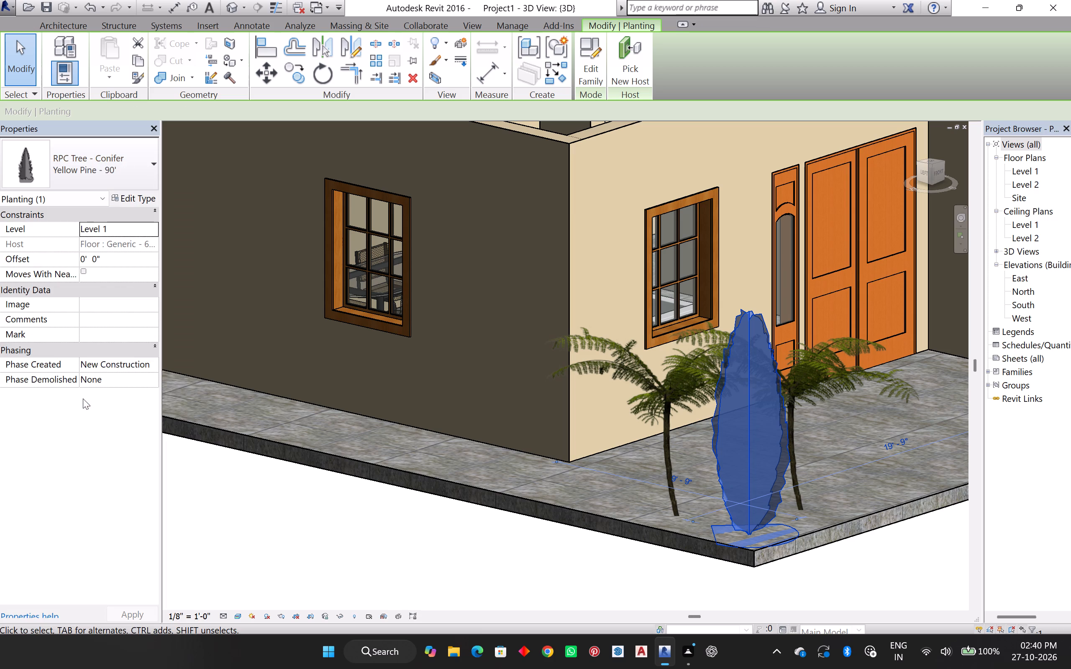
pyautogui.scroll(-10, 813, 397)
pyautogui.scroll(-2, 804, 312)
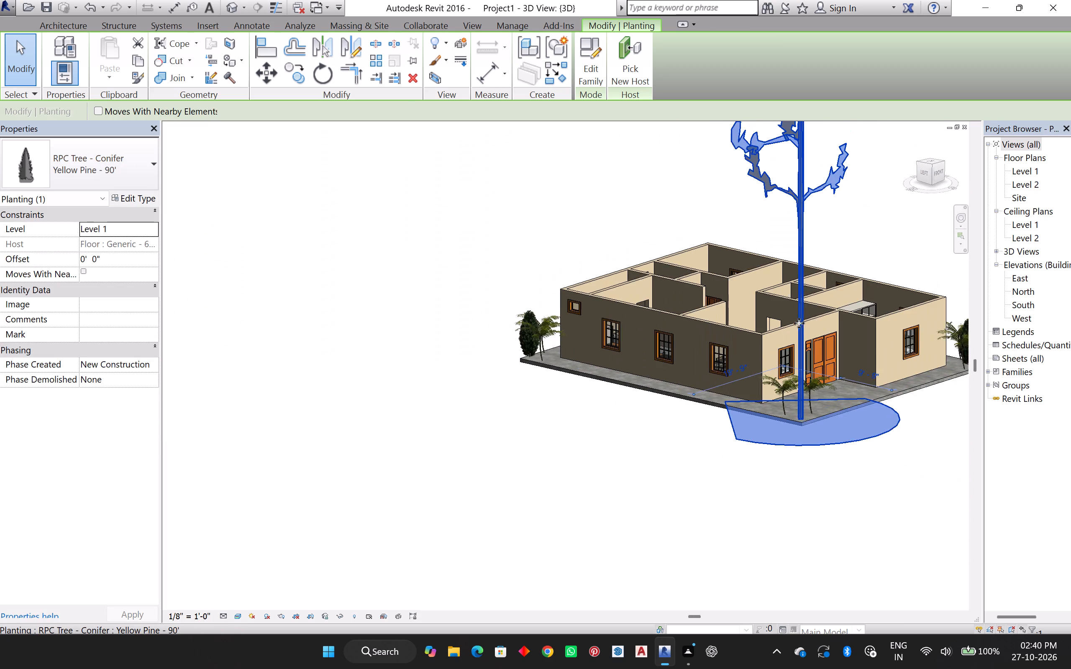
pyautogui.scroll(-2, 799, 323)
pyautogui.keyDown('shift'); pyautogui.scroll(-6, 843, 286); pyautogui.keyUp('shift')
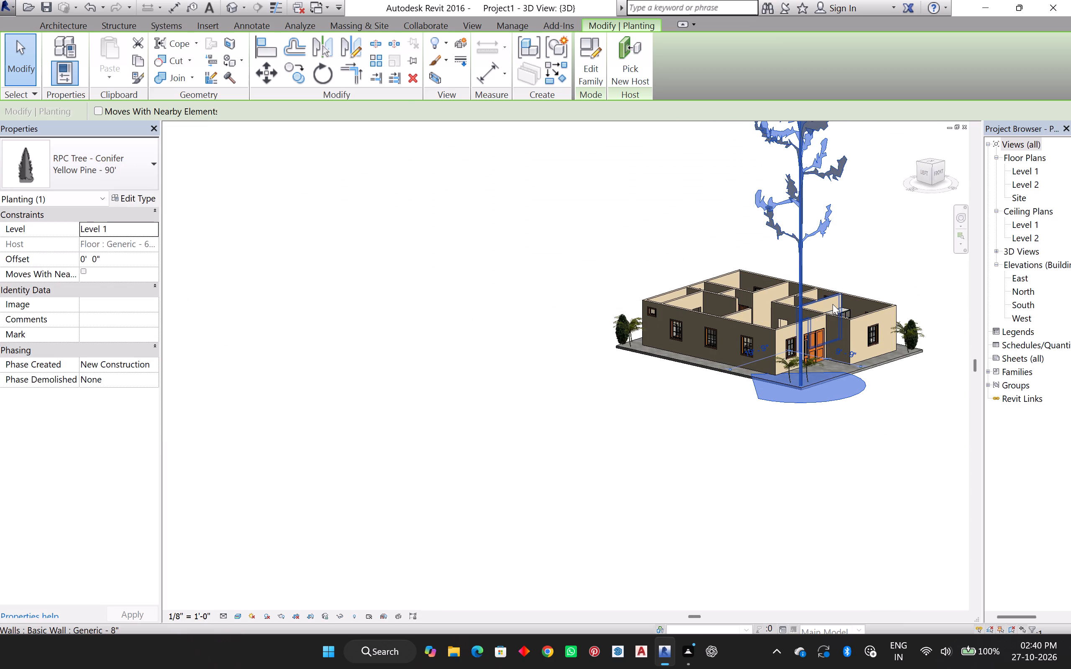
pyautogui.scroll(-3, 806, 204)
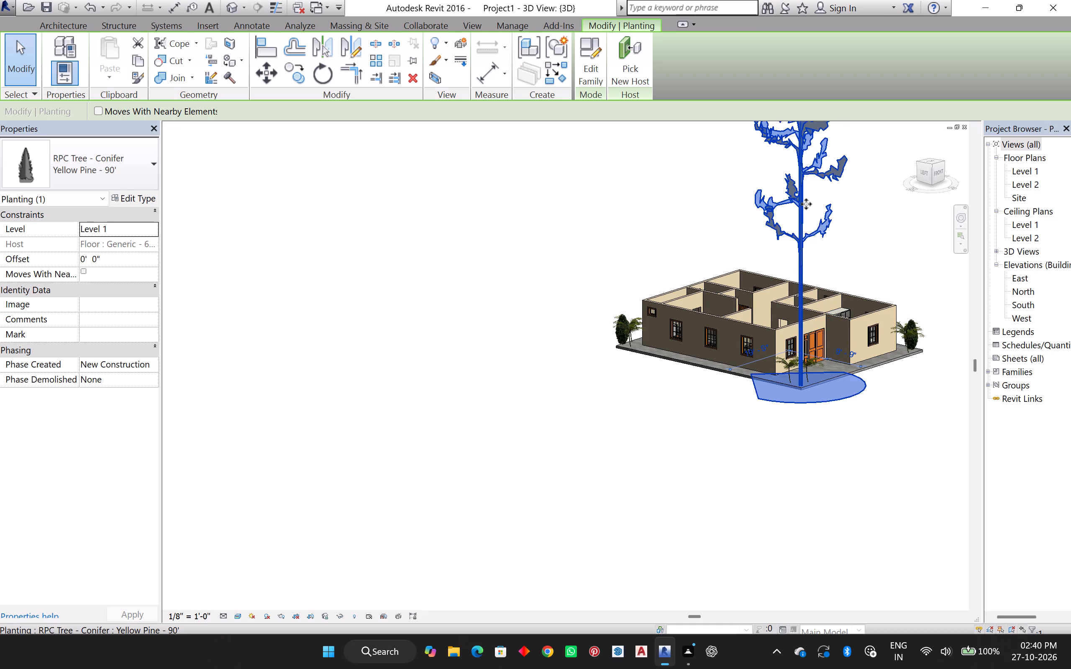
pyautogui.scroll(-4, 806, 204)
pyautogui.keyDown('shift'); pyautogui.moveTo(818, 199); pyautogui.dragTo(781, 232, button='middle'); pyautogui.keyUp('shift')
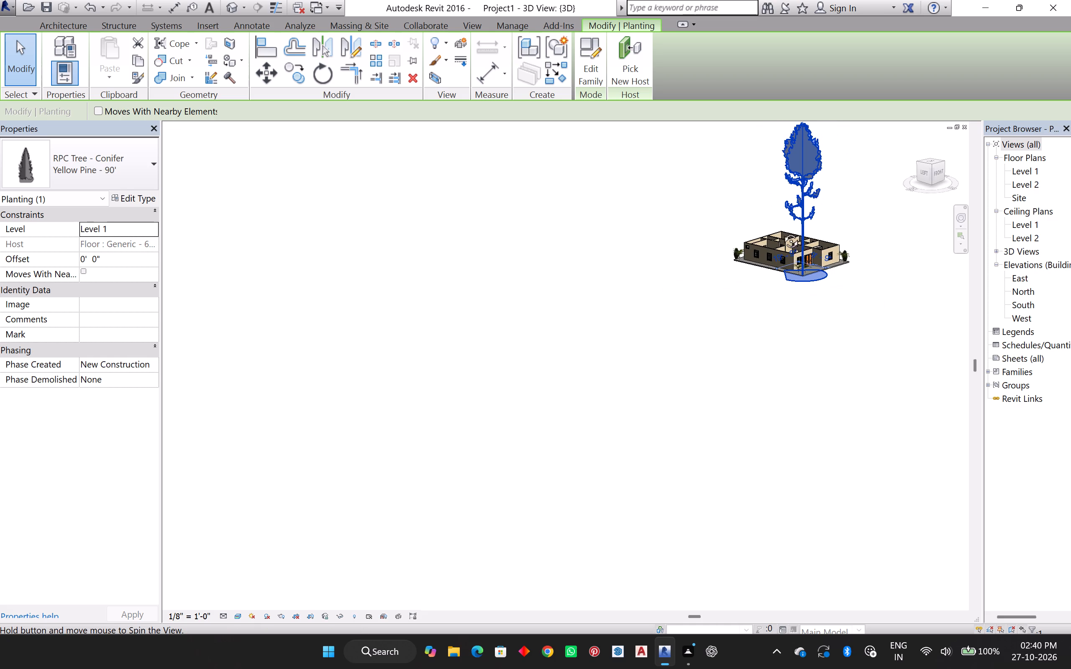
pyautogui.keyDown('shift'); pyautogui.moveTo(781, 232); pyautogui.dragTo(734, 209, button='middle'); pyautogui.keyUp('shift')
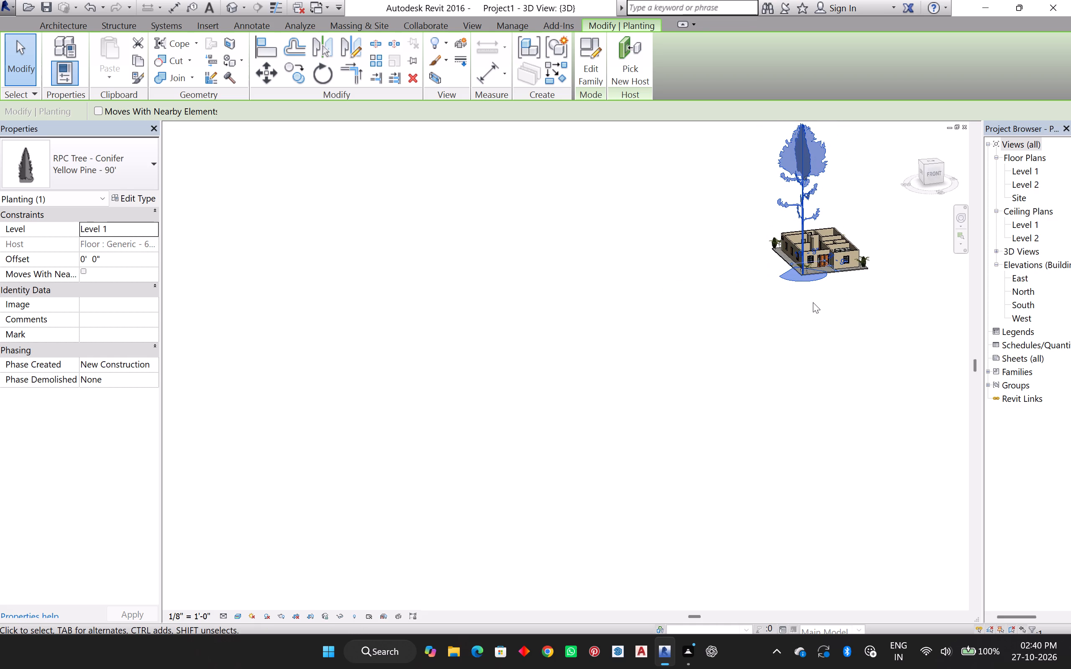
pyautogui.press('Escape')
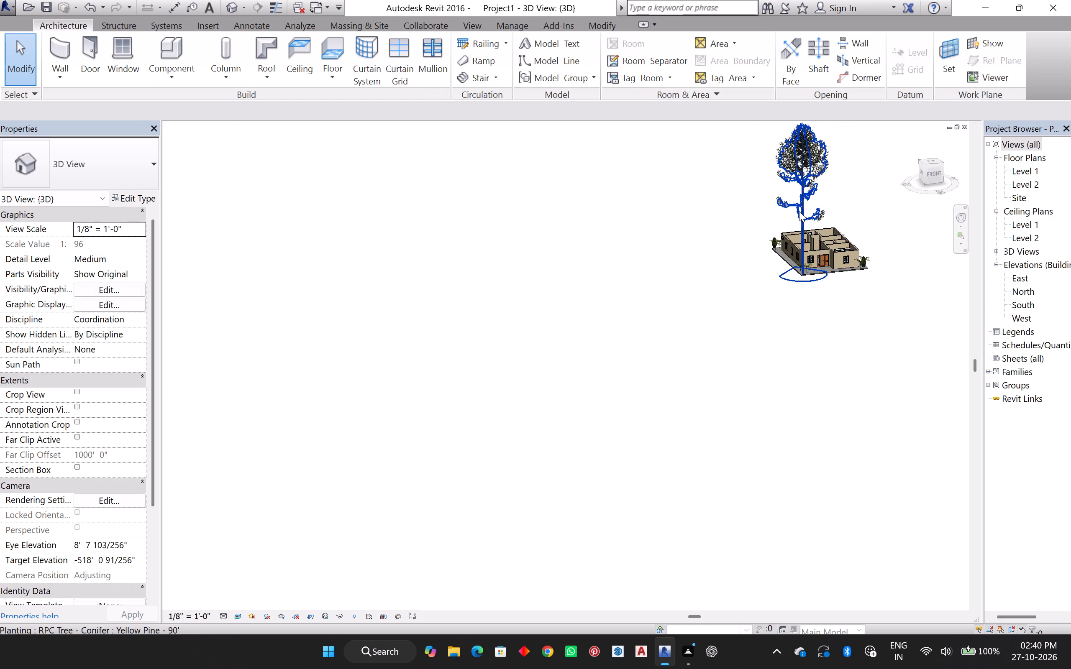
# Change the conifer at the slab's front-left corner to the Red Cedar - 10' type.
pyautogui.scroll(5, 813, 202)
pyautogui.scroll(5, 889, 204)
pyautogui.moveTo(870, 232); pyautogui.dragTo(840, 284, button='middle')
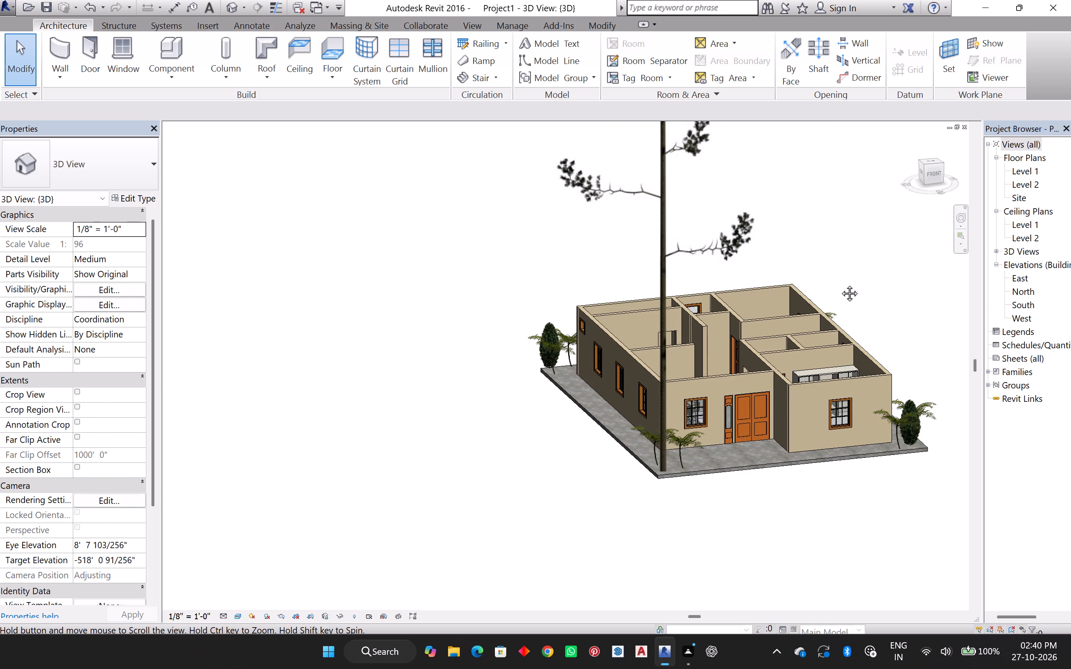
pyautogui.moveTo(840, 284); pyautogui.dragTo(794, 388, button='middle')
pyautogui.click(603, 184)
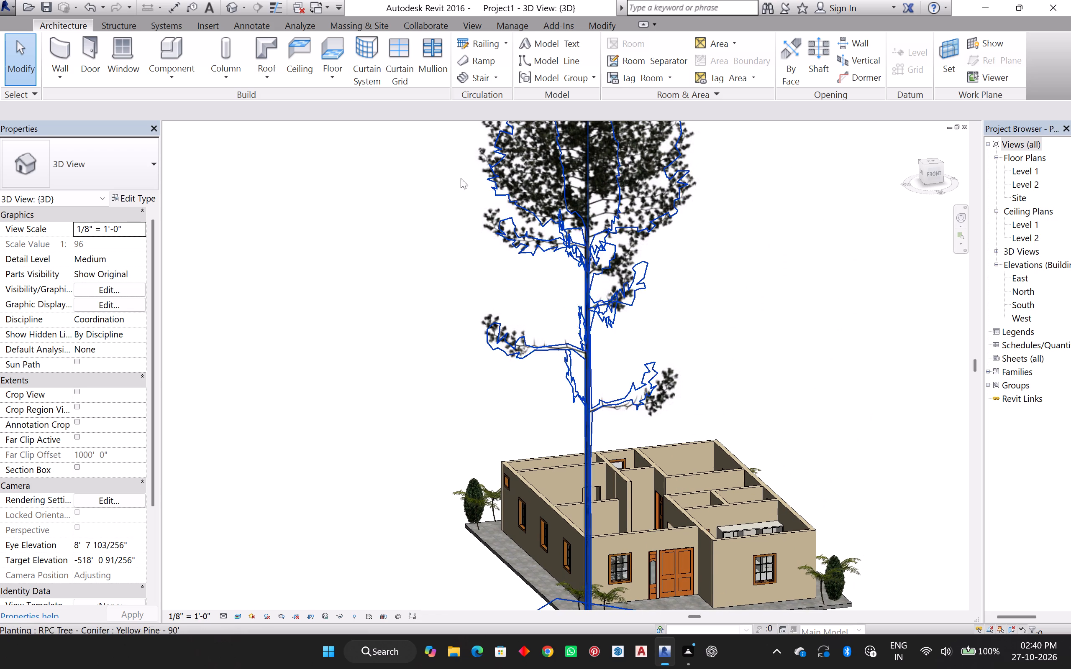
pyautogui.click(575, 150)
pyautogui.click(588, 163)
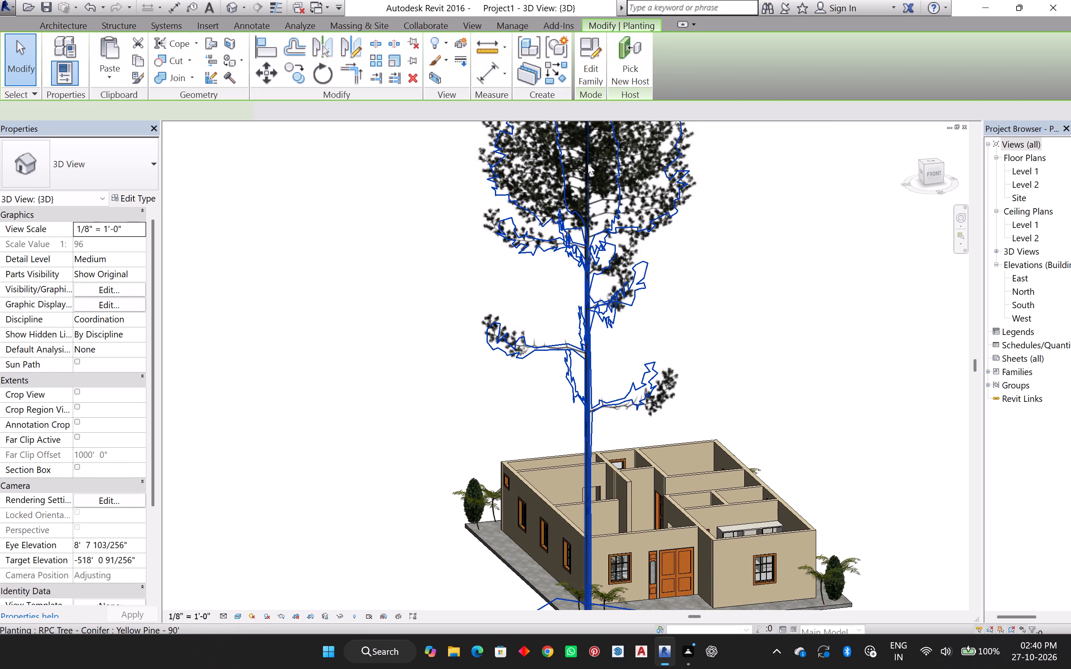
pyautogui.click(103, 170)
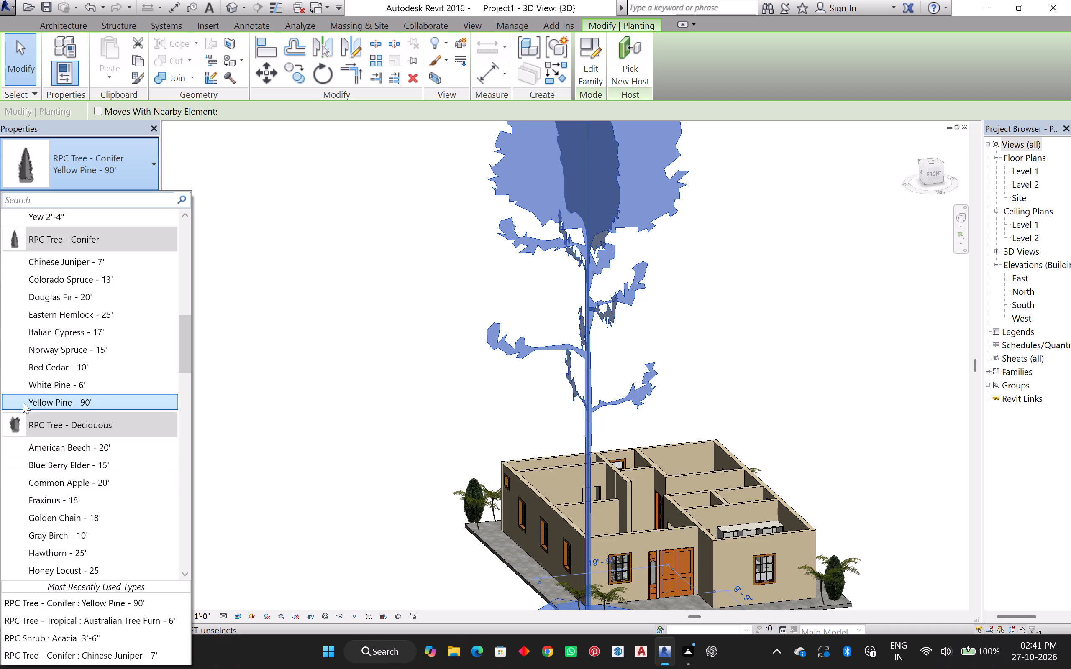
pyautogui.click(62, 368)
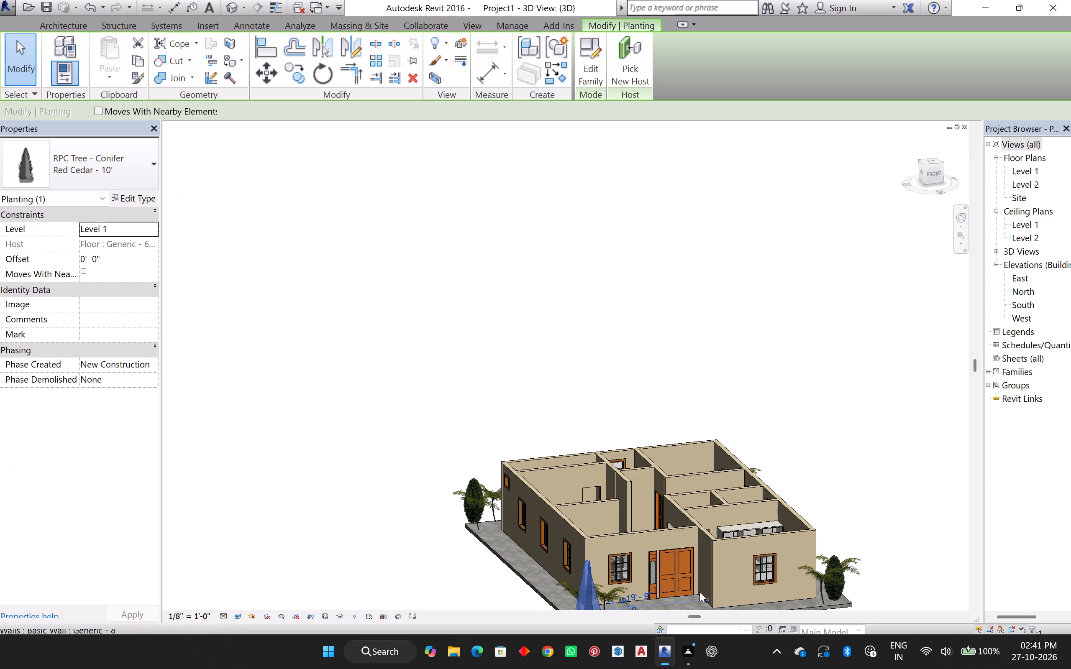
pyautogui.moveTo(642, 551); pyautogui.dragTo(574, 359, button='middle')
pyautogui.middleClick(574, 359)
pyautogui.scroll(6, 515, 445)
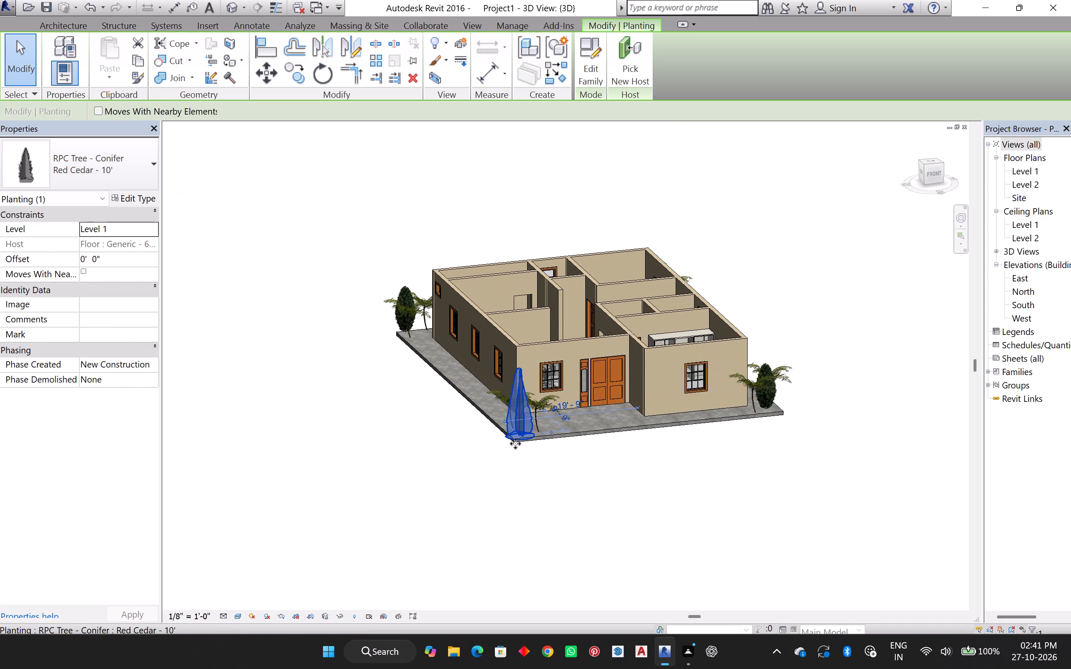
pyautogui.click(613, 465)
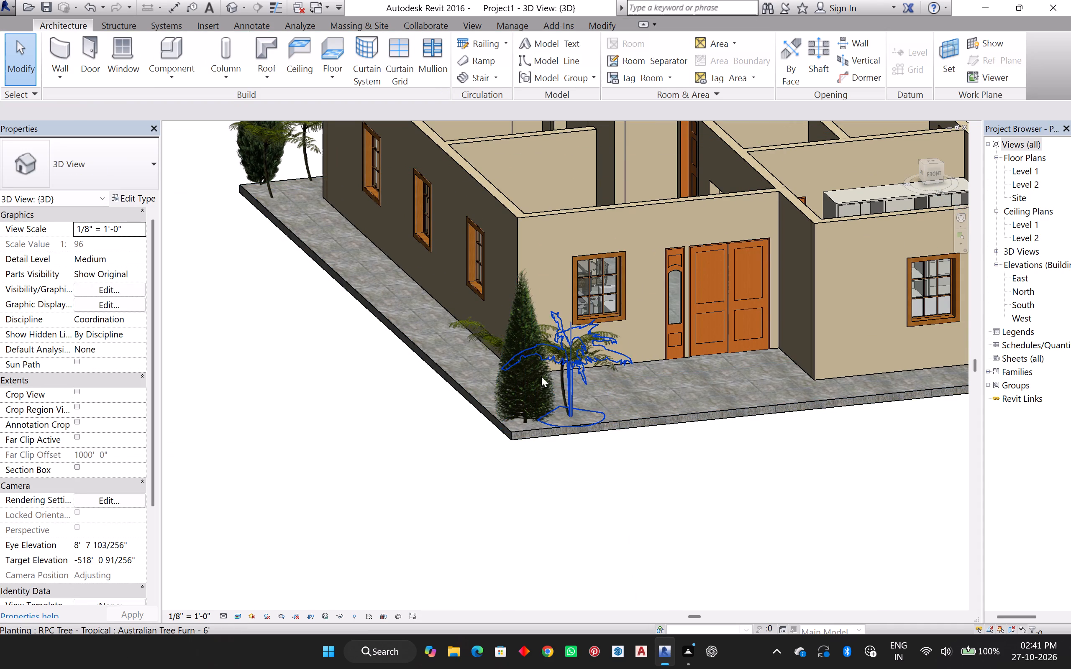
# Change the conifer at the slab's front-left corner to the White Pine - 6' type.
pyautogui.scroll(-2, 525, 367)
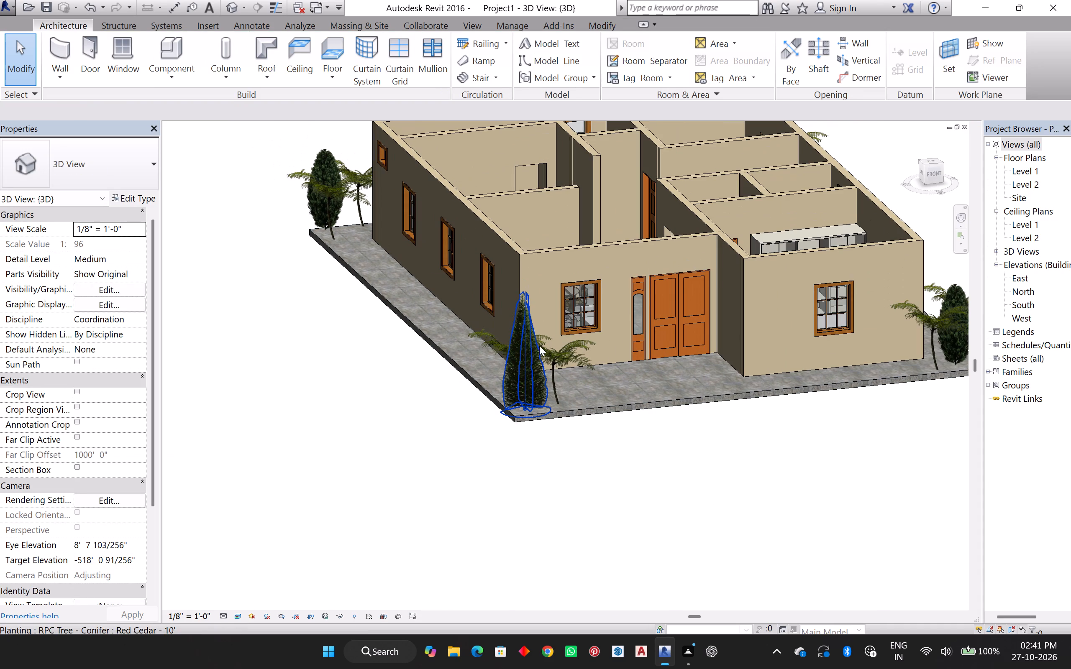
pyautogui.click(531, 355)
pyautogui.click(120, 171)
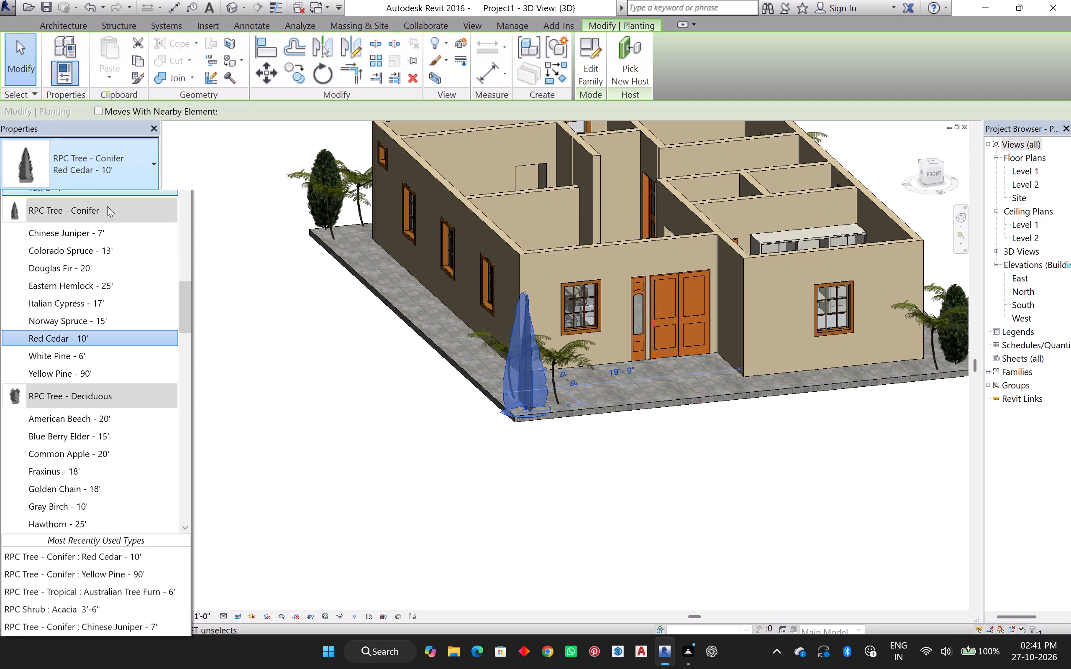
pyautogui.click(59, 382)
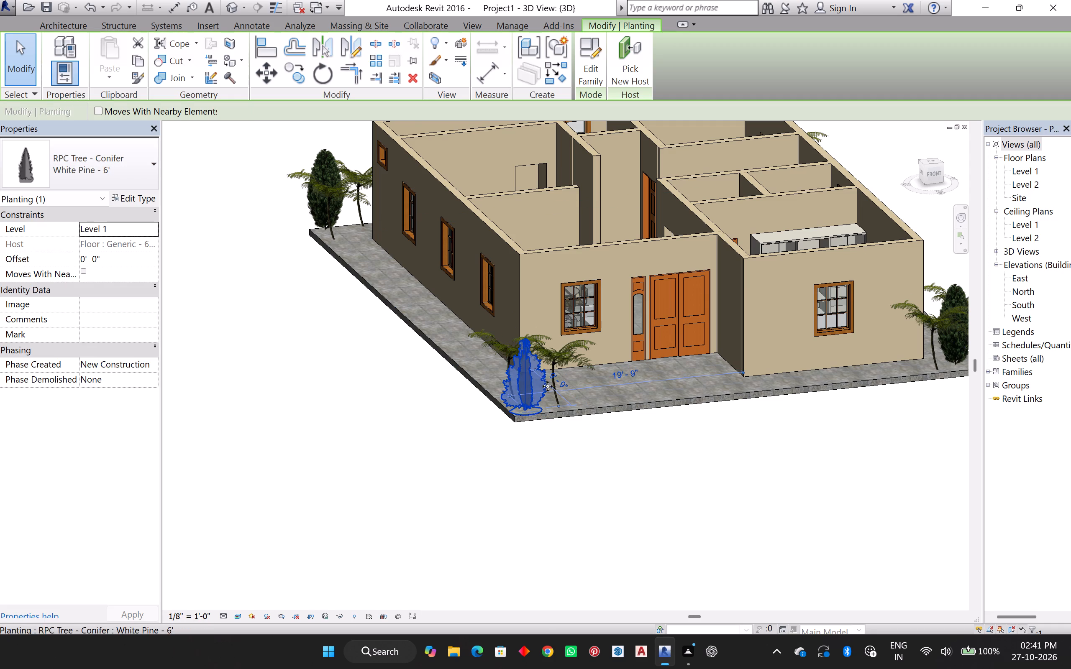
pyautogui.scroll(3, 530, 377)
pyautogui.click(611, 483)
# Change the conifer at the slab's front-left corner to the Norway Spruce - 15' type.
pyautogui.click(536, 401)
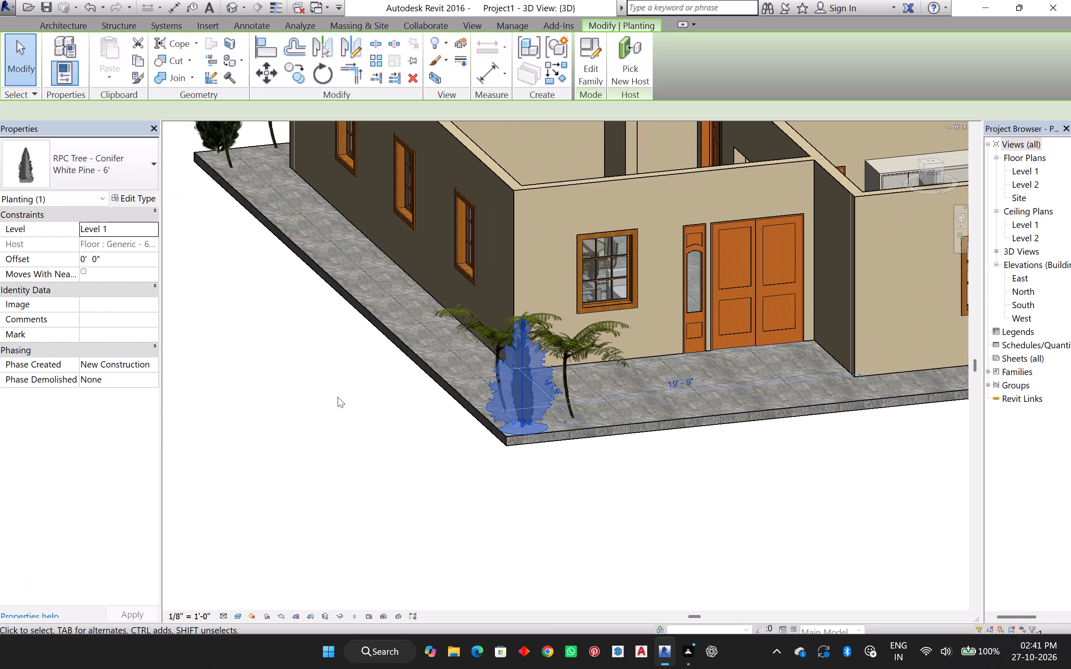
pyautogui.click(108, 173)
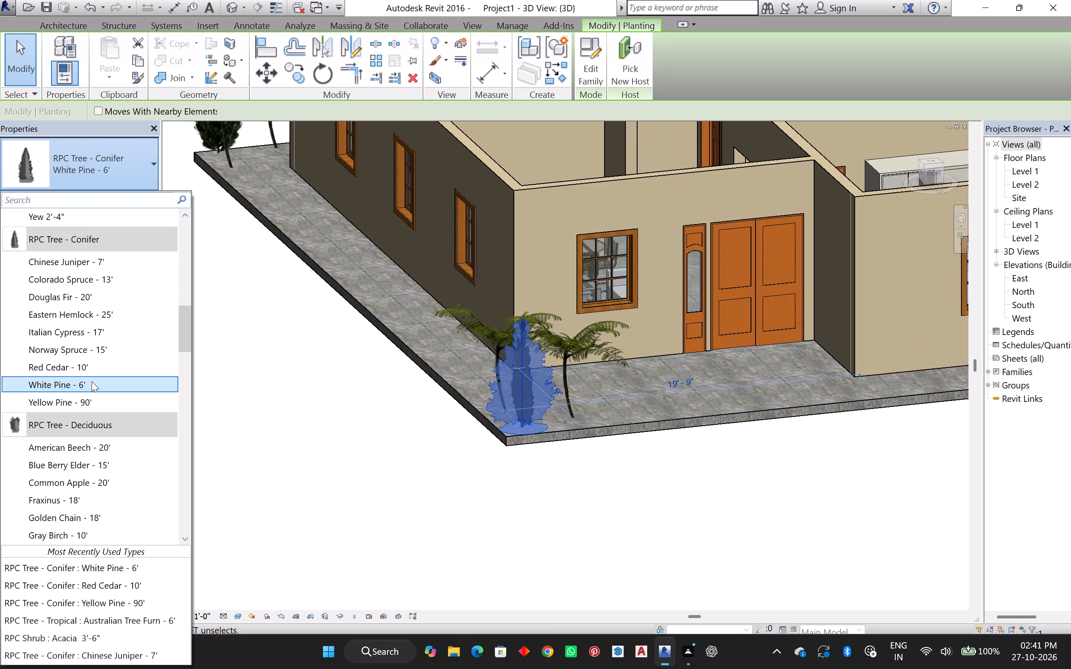
pyautogui.click(100, 354)
pyautogui.click(546, 481)
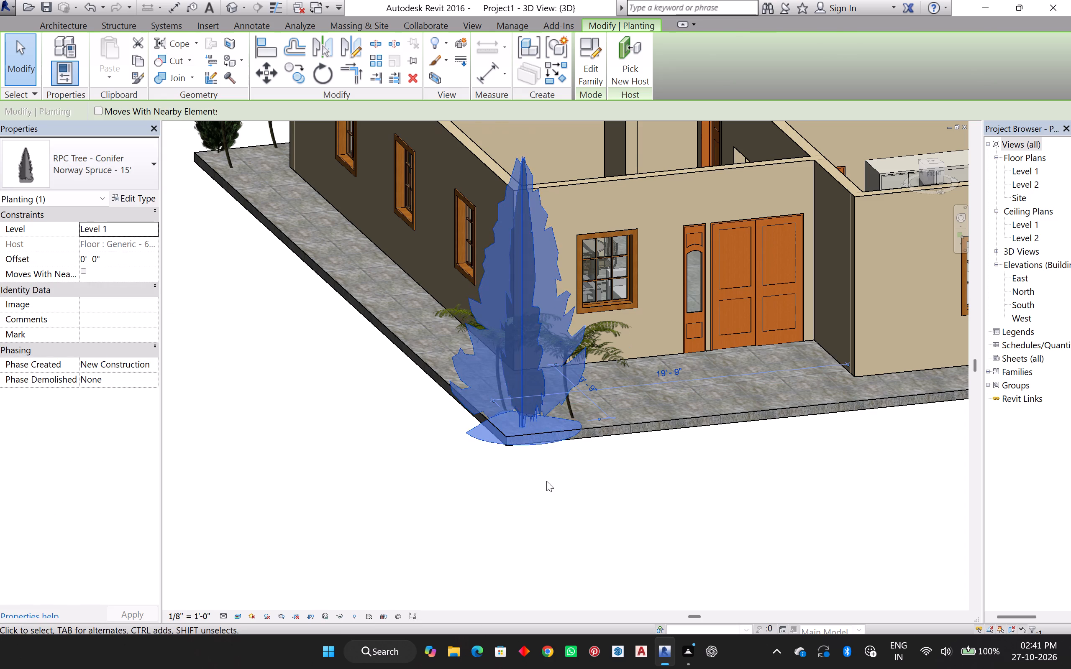
pyautogui.scroll(-2, 665, 539)
pyautogui.moveTo(651, 513); pyautogui.dragTo(657, 518, button='middle')
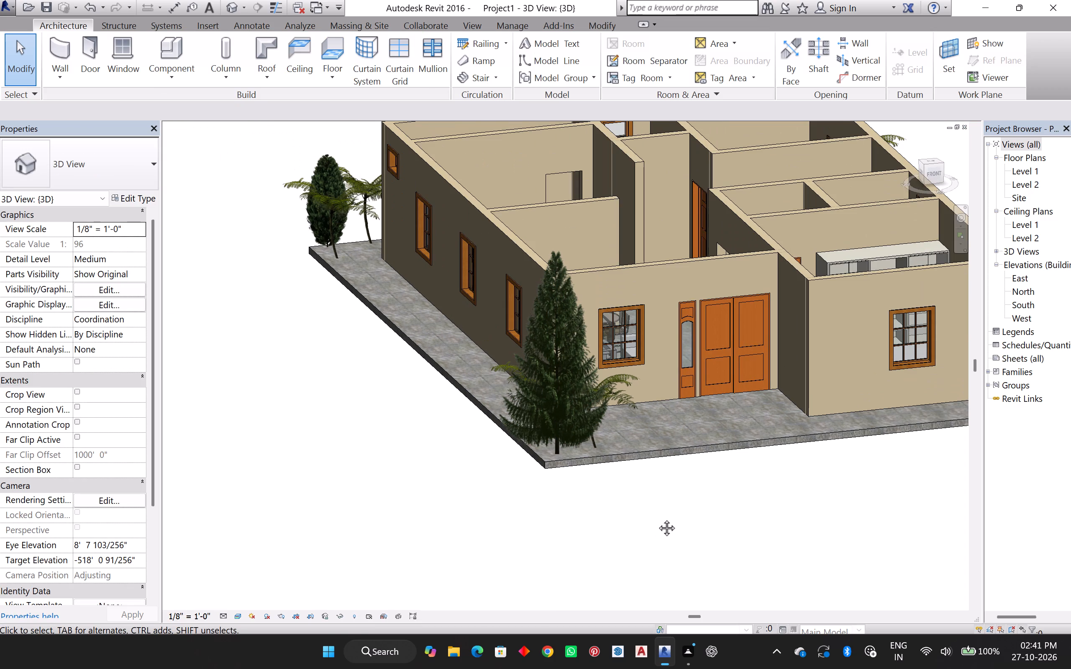
pyautogui.moveTo(657, 518); pyautogui.dragTo(701, 562, button='middle')
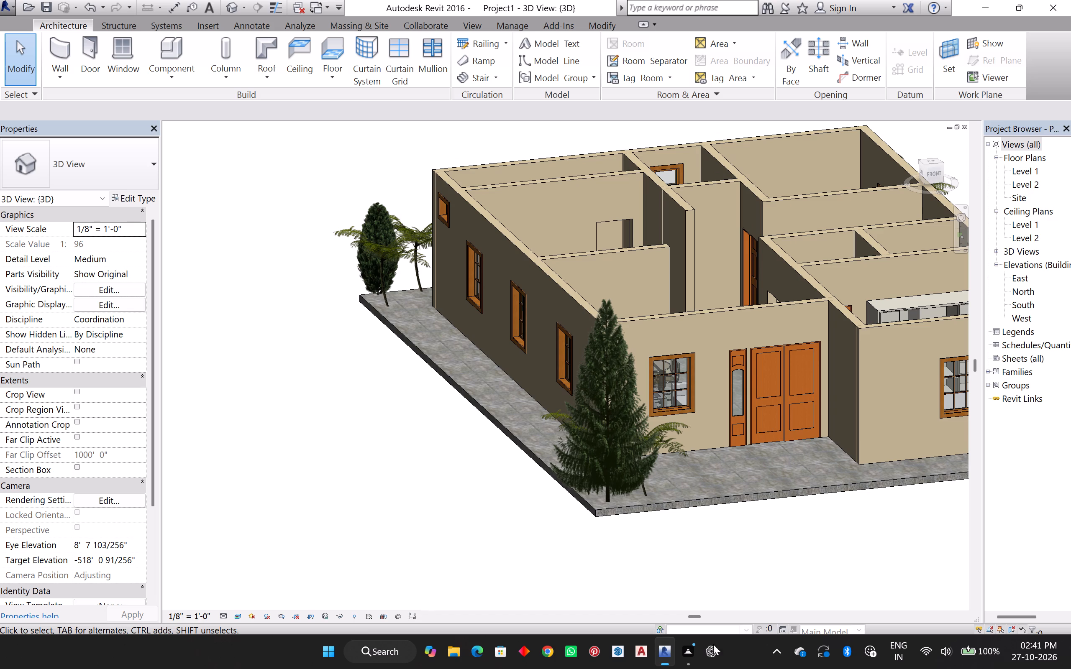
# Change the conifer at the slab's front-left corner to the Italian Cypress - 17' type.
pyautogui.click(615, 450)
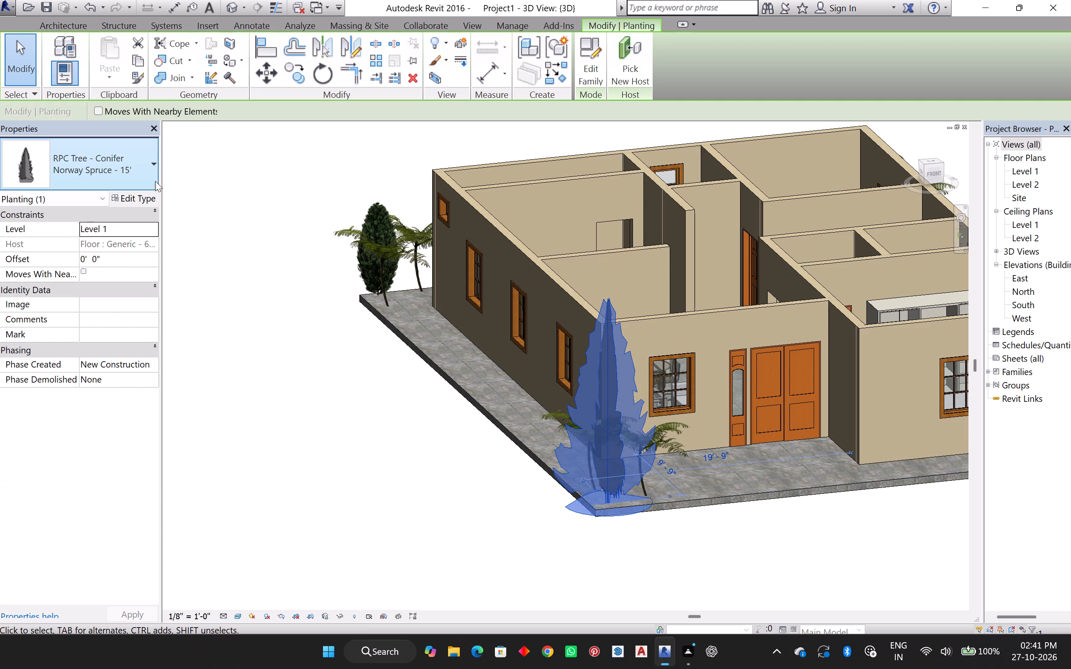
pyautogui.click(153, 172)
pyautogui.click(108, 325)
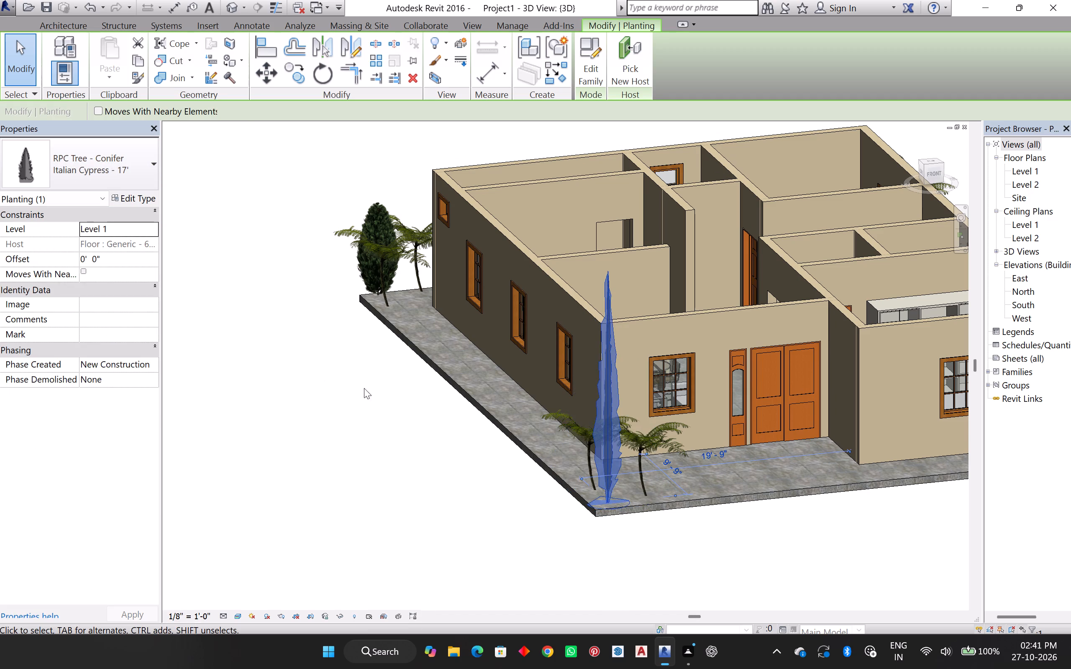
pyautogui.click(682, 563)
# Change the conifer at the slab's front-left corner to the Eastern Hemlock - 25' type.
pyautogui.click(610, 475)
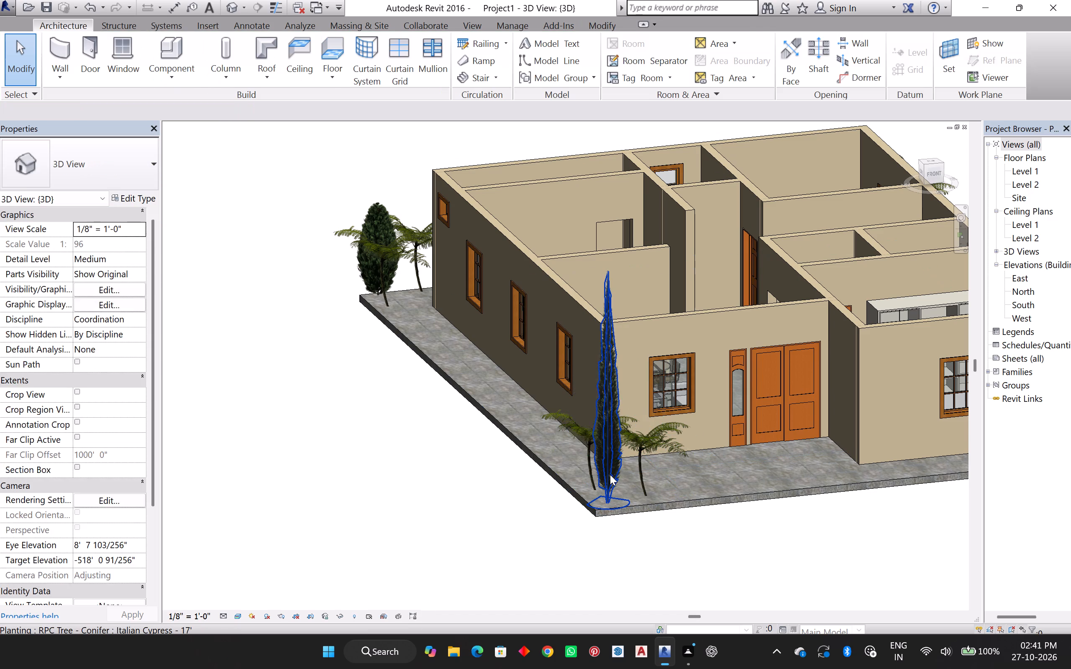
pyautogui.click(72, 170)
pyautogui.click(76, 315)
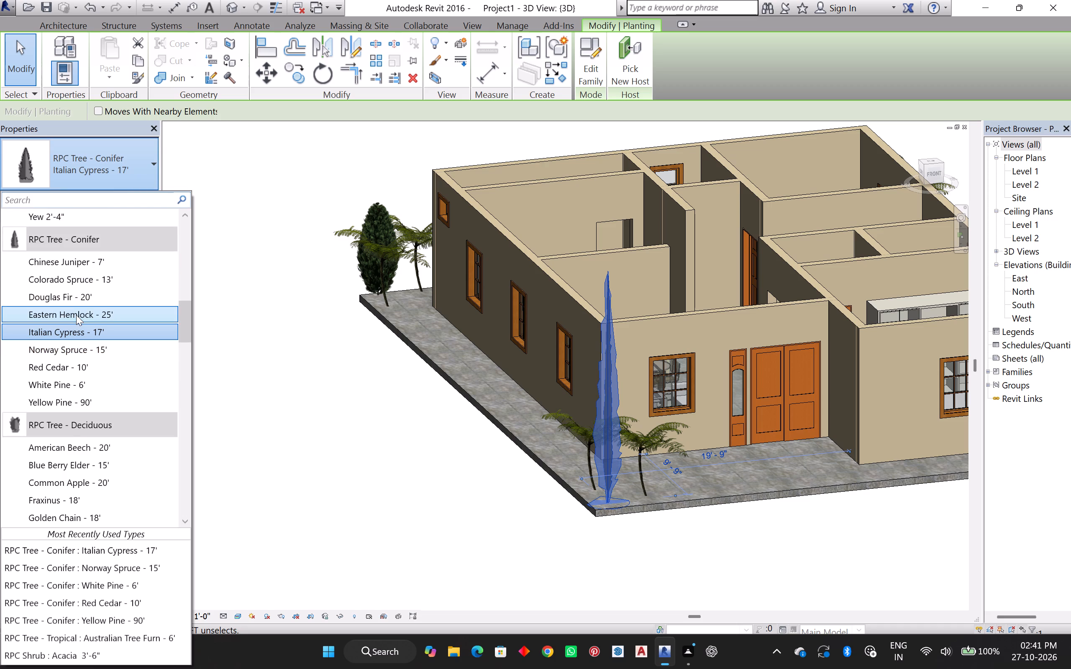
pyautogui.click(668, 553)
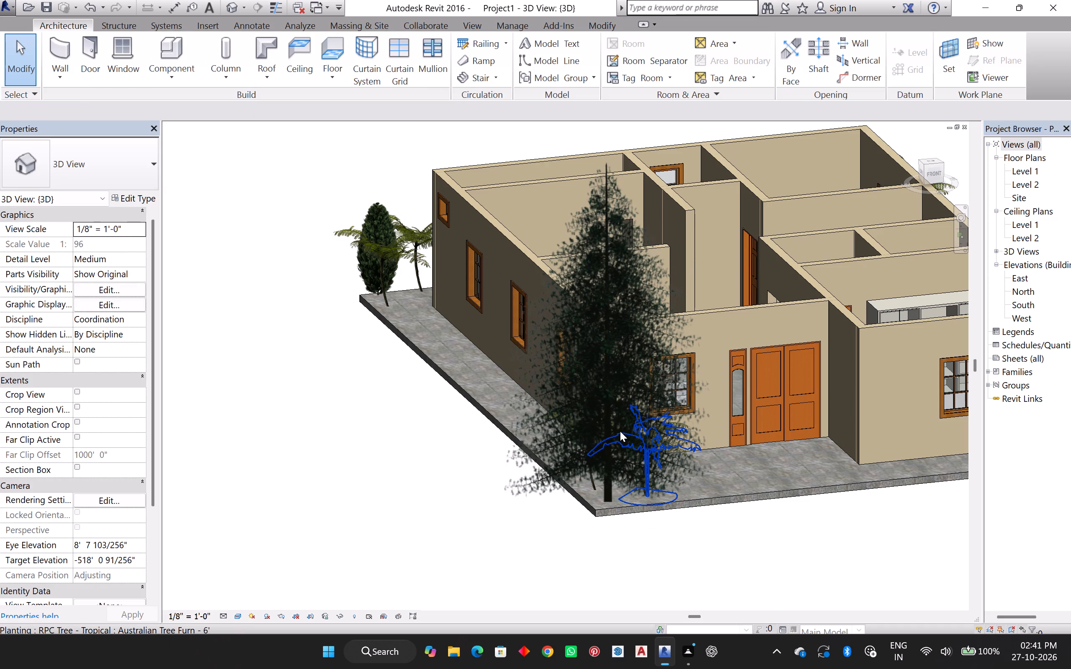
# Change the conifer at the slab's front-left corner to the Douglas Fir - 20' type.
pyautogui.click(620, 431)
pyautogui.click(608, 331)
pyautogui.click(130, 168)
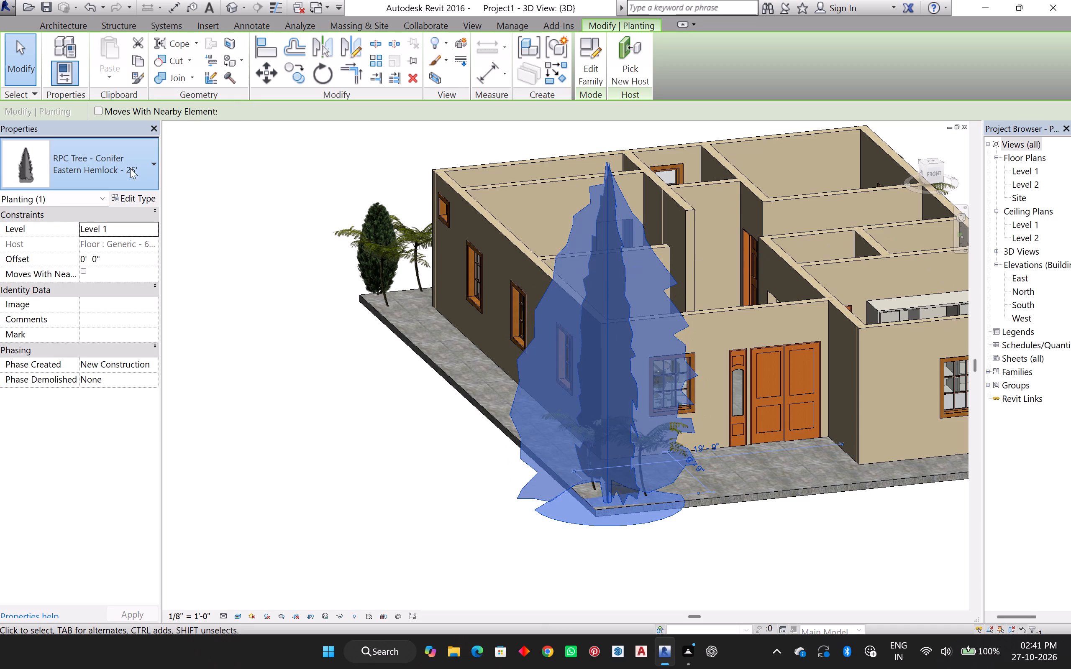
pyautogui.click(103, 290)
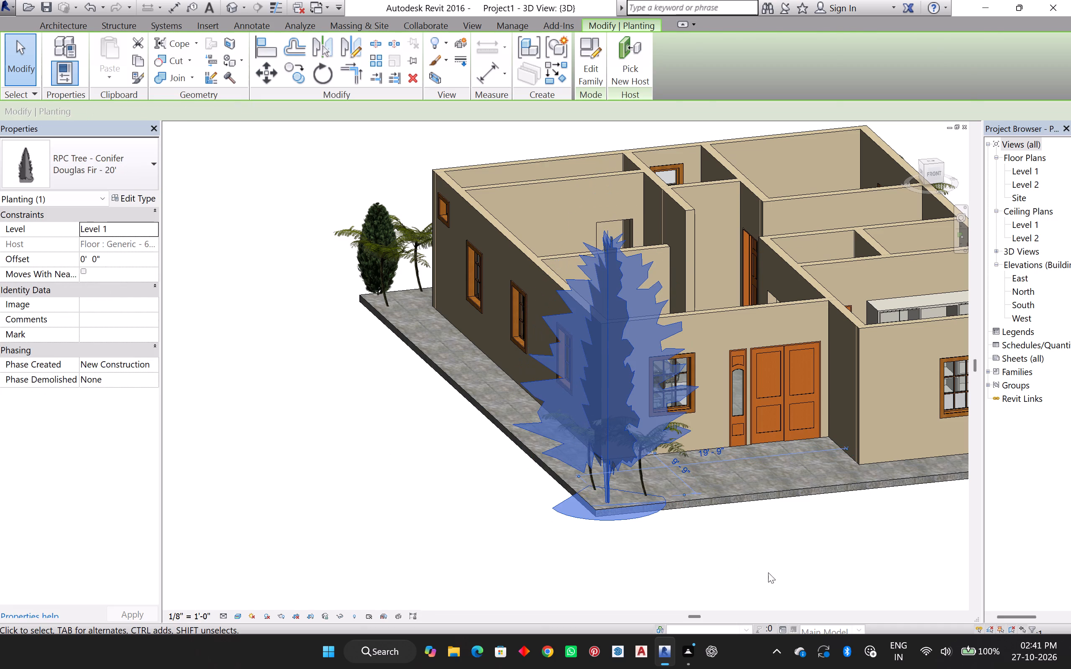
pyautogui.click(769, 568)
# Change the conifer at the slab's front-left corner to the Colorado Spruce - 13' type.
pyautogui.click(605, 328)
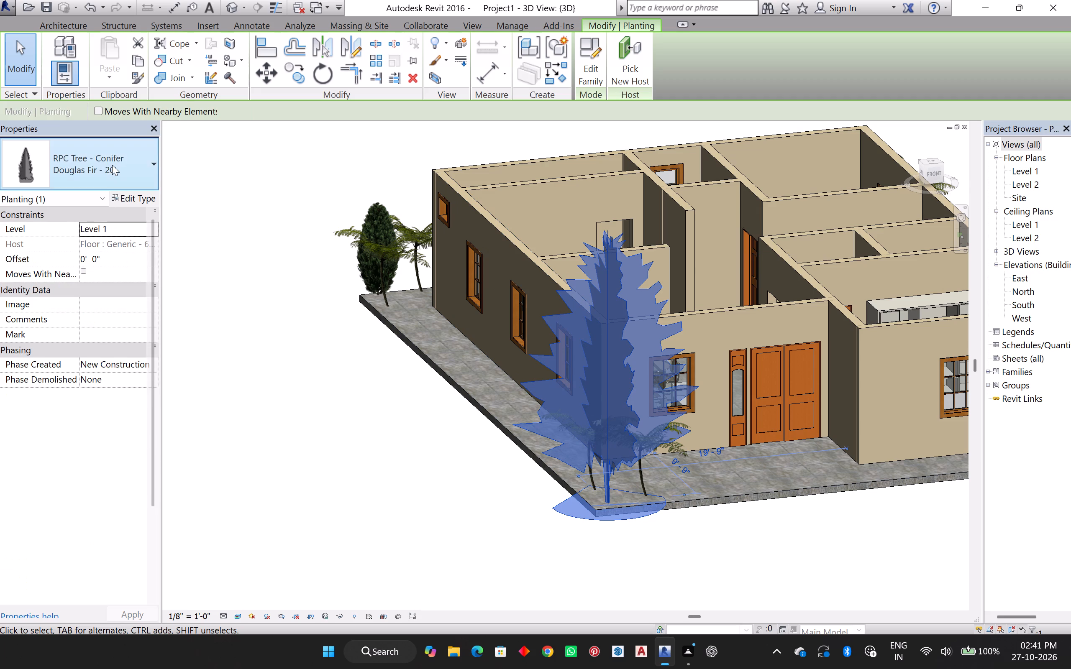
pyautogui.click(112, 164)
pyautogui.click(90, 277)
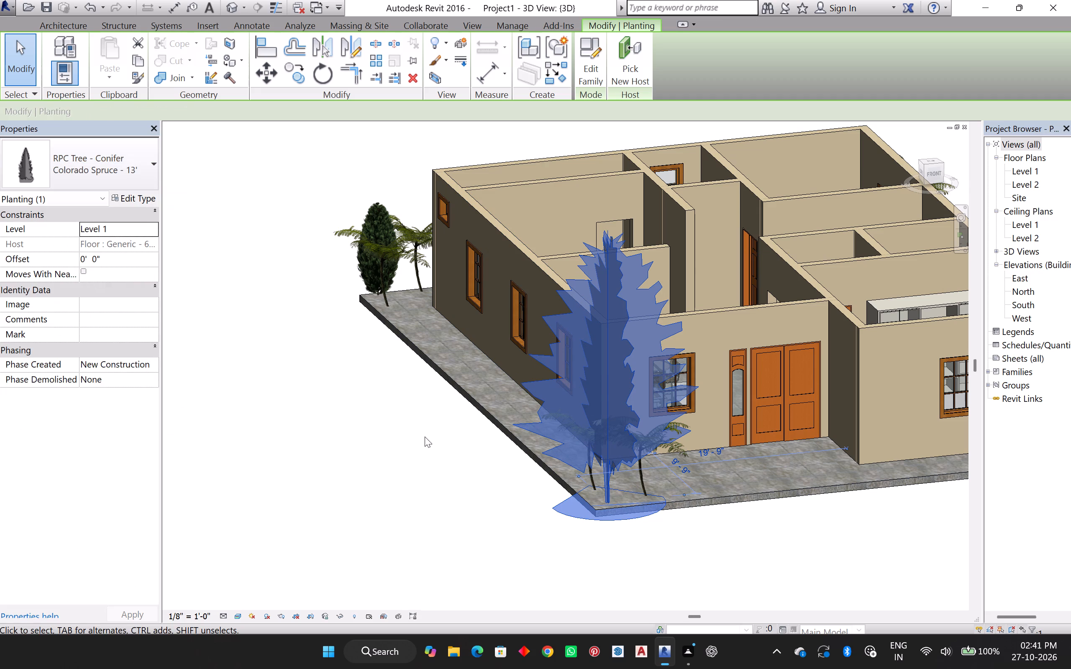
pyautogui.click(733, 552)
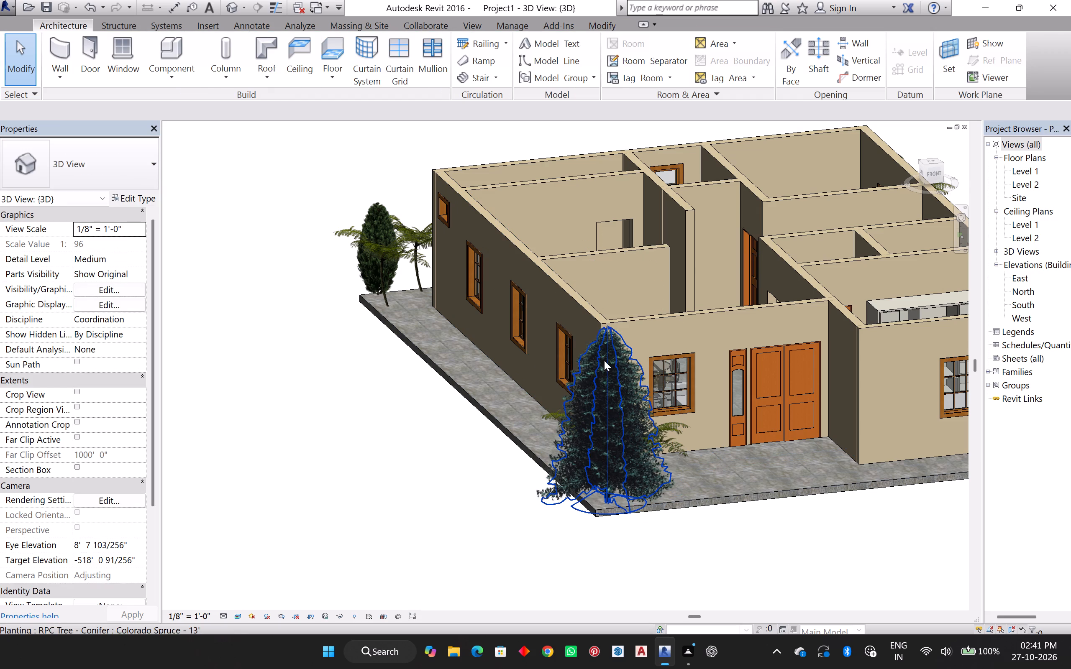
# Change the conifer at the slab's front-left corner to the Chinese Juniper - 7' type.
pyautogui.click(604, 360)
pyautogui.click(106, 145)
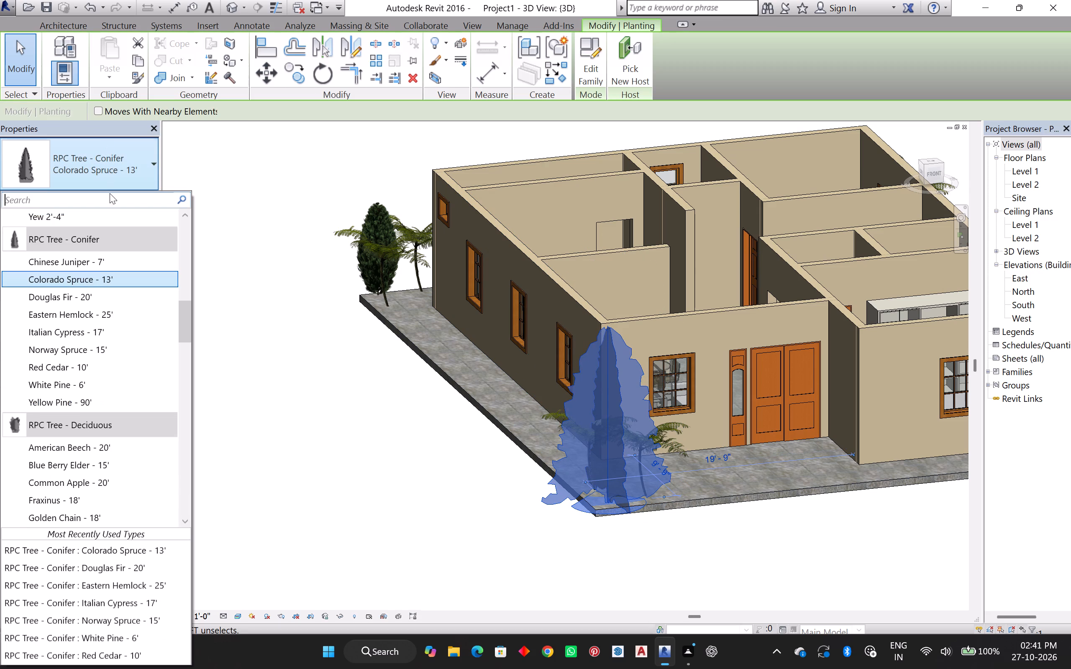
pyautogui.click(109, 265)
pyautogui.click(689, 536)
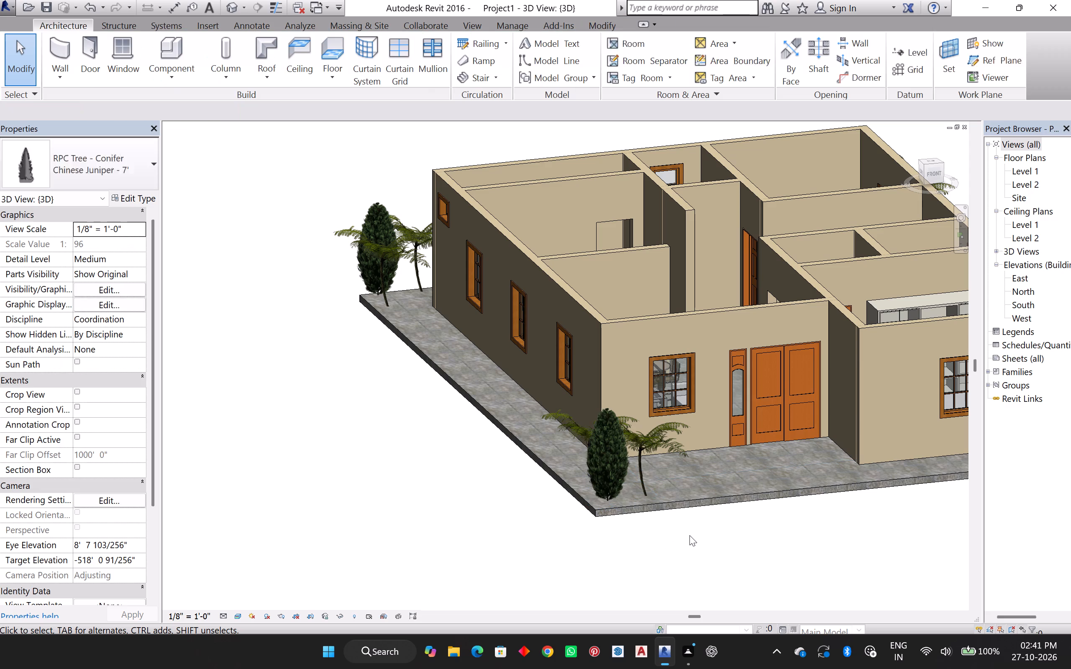
# Undo the front-left conifer's type changes and the placement of the tropical trees beside the rear-left conifer.
pyautogui.hotkey('ctrl', 'z')
pyautogui.hotkey('ctrl', 'z')
pyautogui.hotkey('ctrl', 'z')
pyautogui.hotkey('ctrl', 'z')
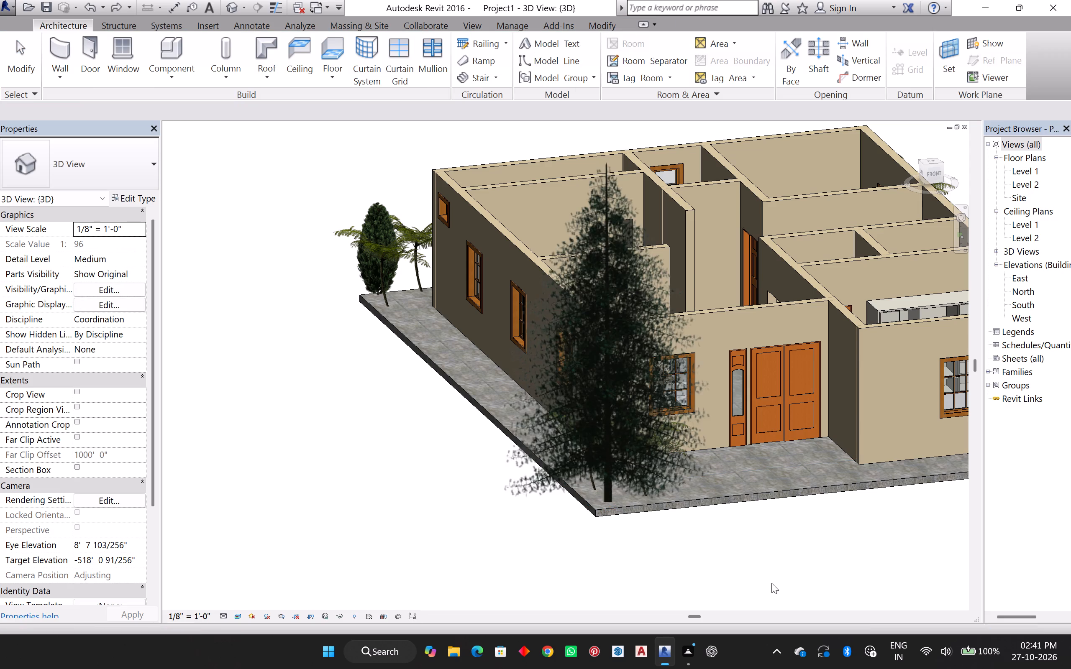
pyautogui.hotkey('ctrl', 'z')
pyautogui.hotkey('ctrl', 'z')
pyautogui.hotkey('ctrl', 'z')
pyautogui.hotkey('ctrl', 'z')
pyautogui.hotkey('ctrl', 'z')
pyautogui.hotkey('ctrl', 'z')
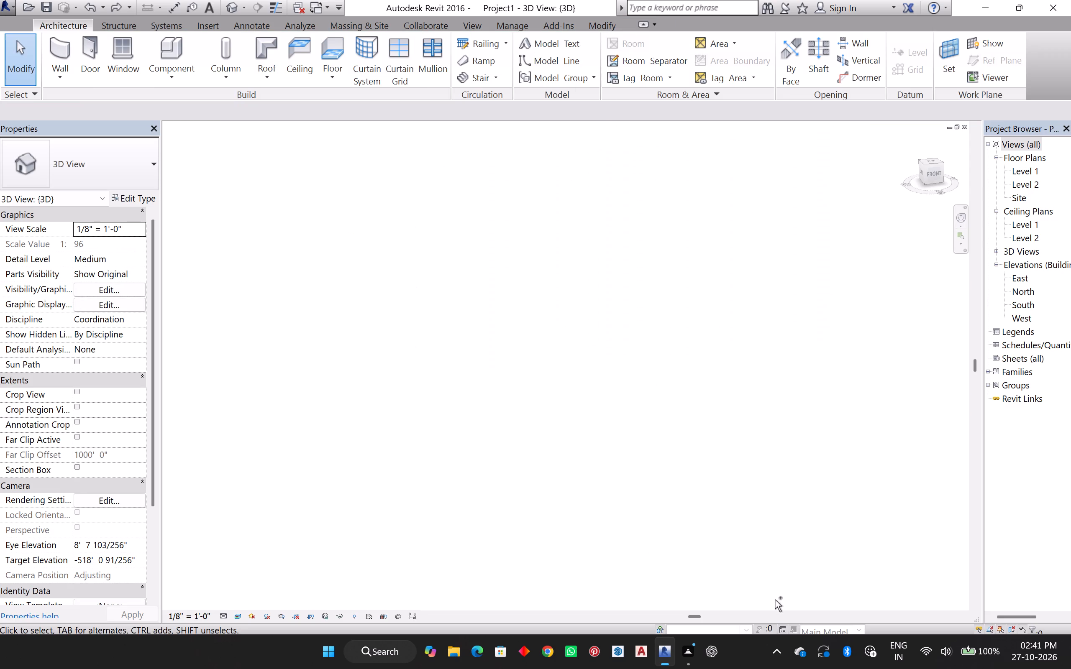
pyautogui.hotkey('ctrl', 'z')
pyautogui.hotkey('ctrl', 'z')
pyautogui.hotkey('ctrl', 'z')
pyautogui.hotkey('ctrl', 'z')
pyautogui.hotkey('ctrl', 'z')
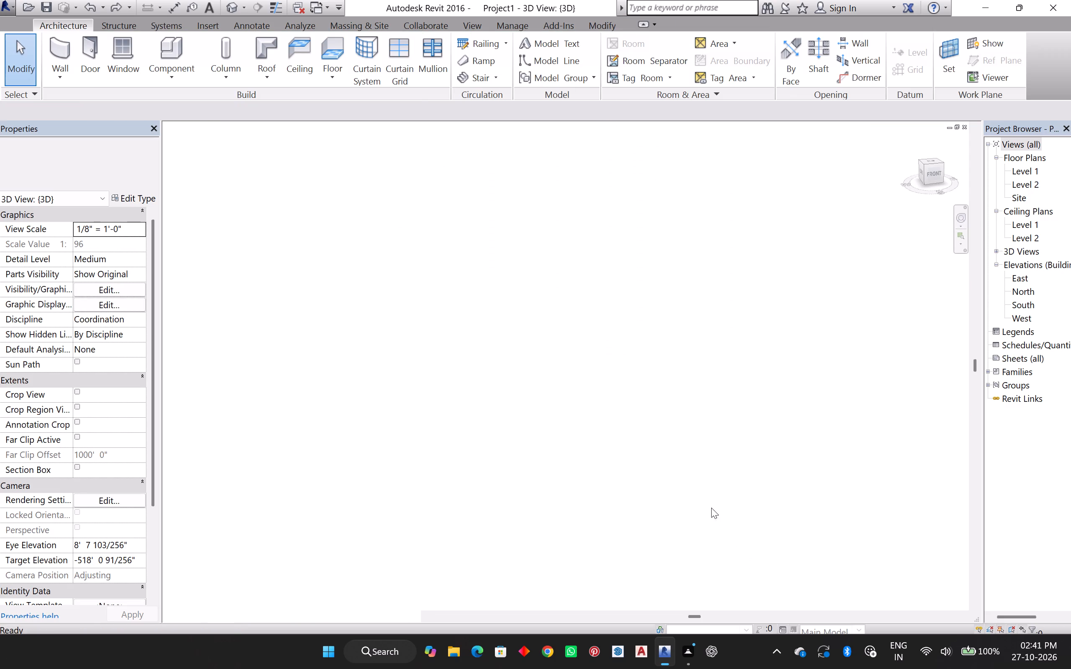
# Undo the placement of the two tropical trees beside the front-left conifer.
pyautogui.scroll(-20, 675, 470)
pyautogui.scroll(-5, 675, 470)
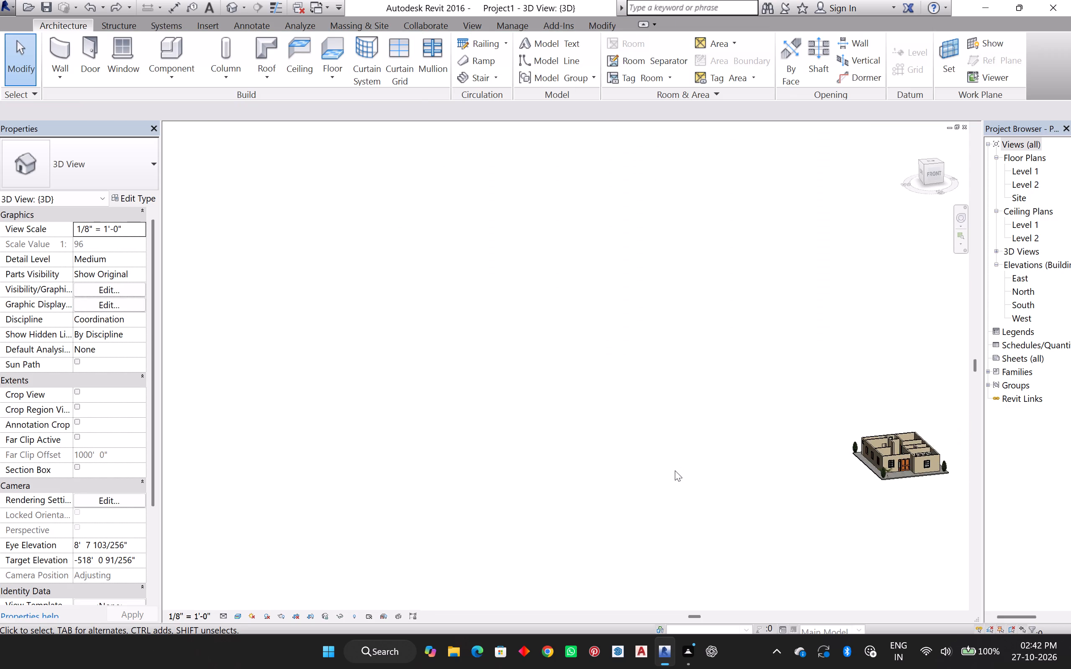
pyautogui.scroll(-2, 675, 470)
pyautogui.scroll(5, 874, 449)
pyautogui.scroll(7, 744, 480)
pyautogui.scroll(-1, 743, 481)
pyautogui.scroll(4, 743, 481)
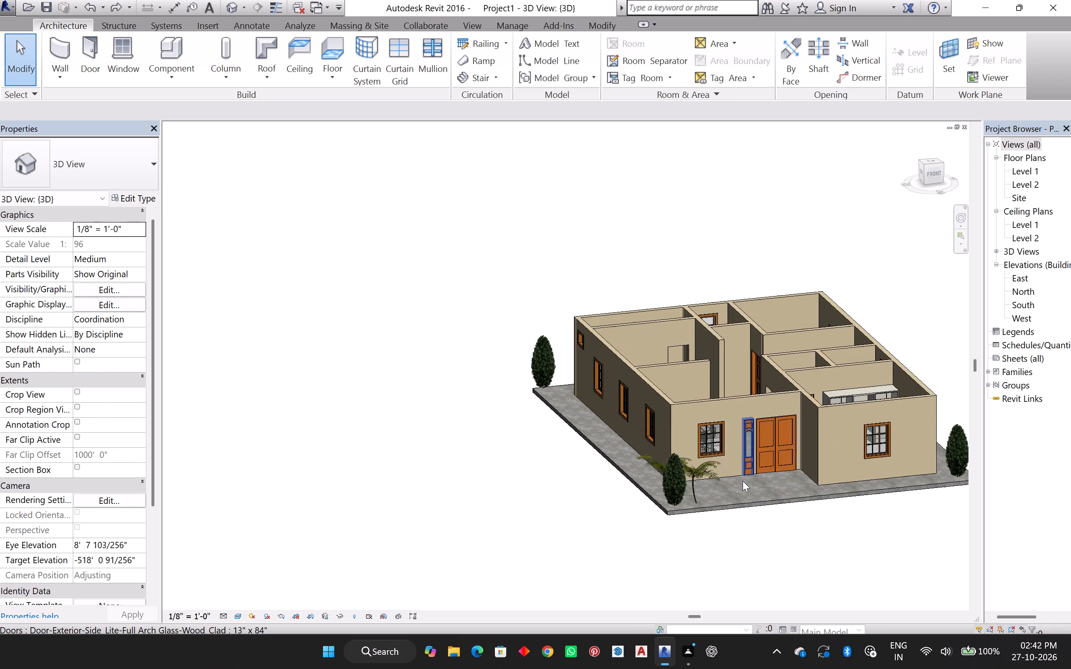
pyautogui.hotkey('ctrl', 'z')
pyautogui.hotkey('ctrl', 'z')
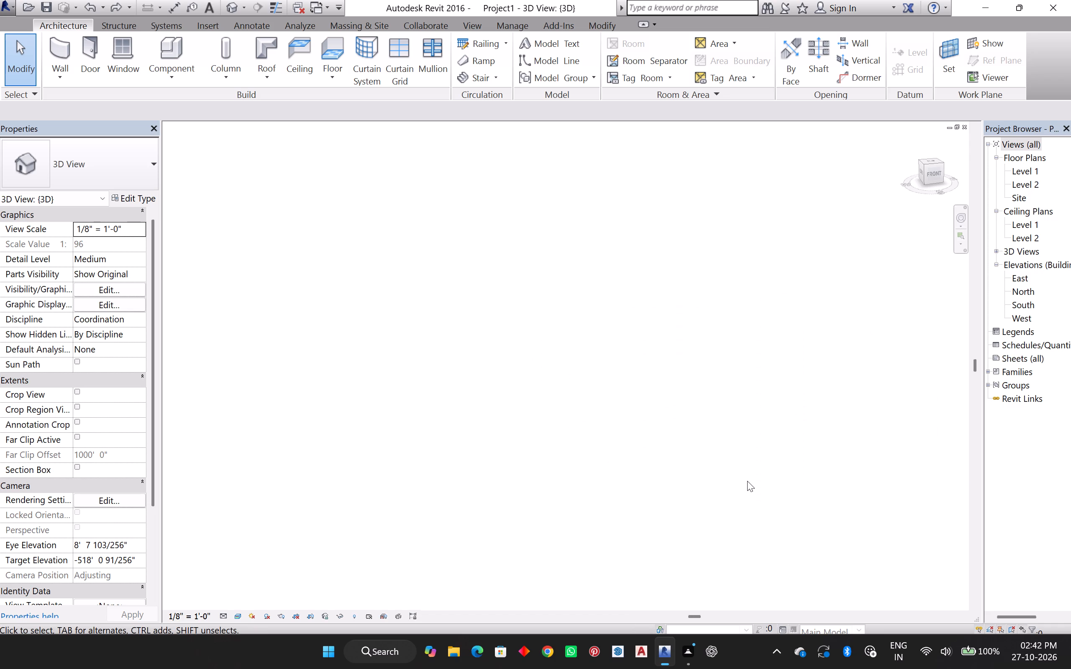
# Examine the house and the trees around the slab from several angles.
pyautogui.scroll(-8, 747, 481)
pyautogui.scroll(1, 747, 481)
pyautogui.scroll(-14, 747, 481)
pyautogui.scroll(2, 747, 481)
pyautogui.scroll(-13, 747, 481)
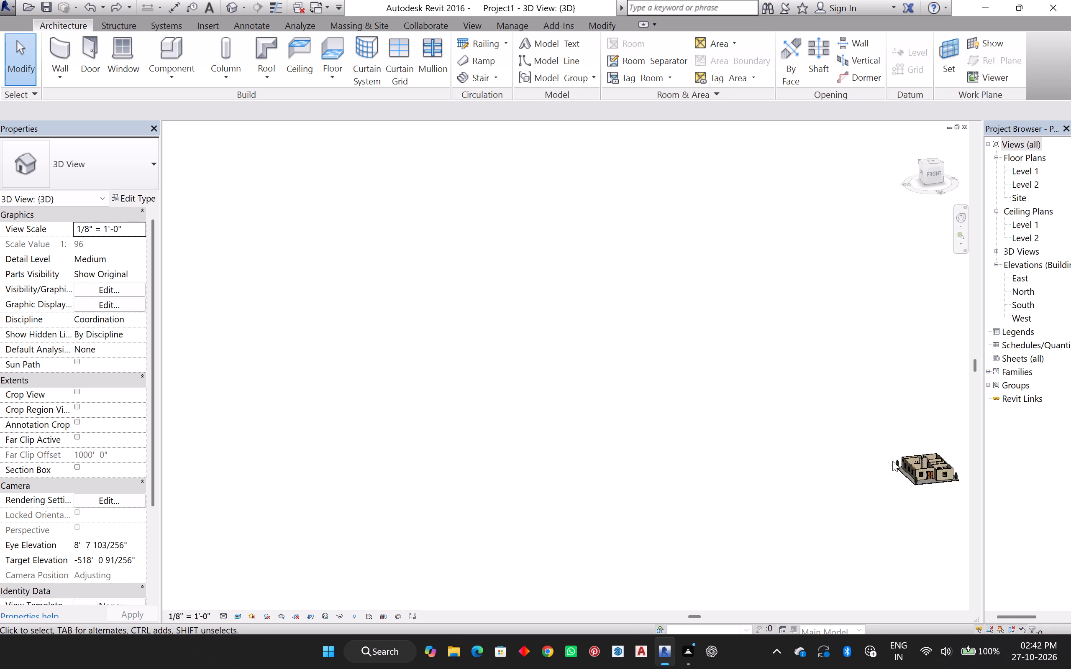
pyautogui.scroll(5, 873, 473)
pyautogui.scroll(6, 784, 473)
pyautogui.scroll(6, 904, 467)
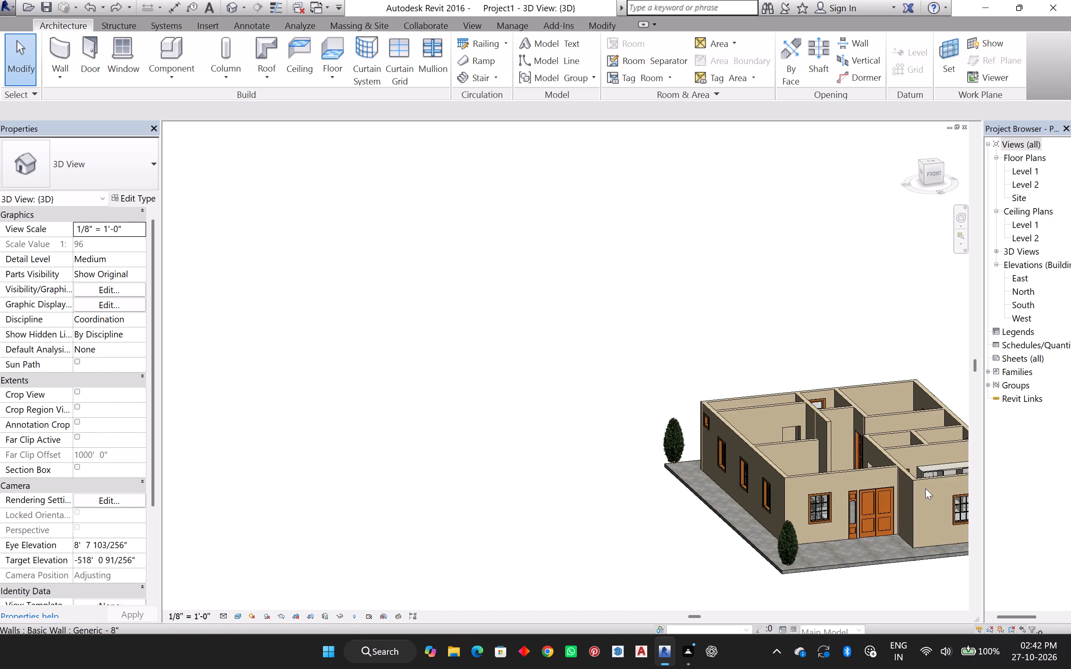
pyautogui.moveTo(889, 536); pyautogui.dragTo(709, 531, button='middle')
pyautogui.middleClick(709, 531)
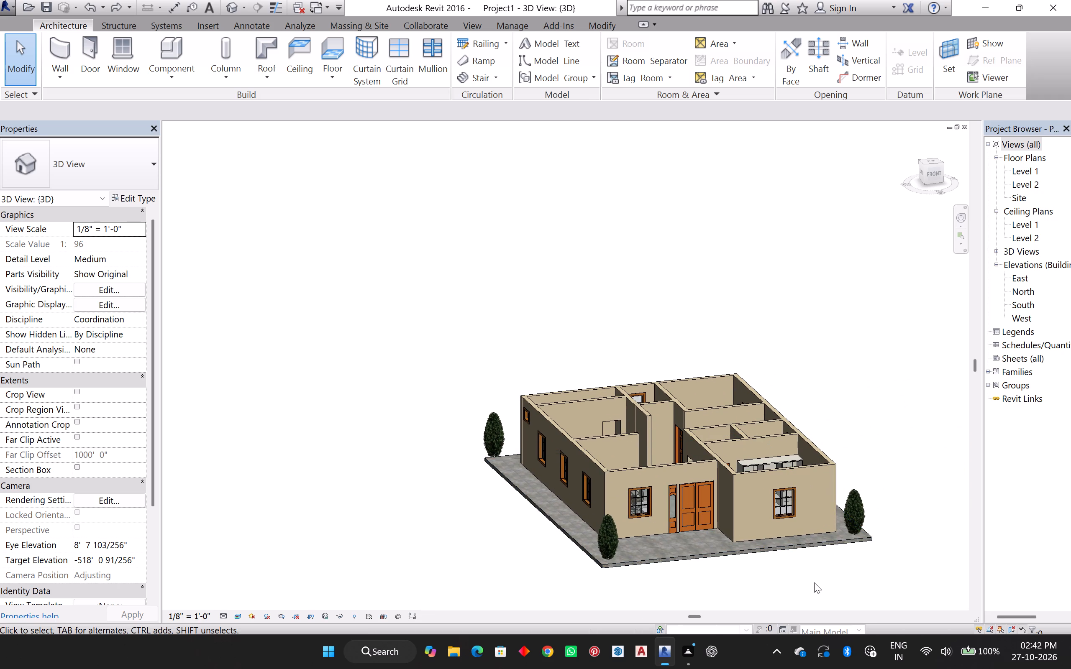
pyautogui.keyDown('shift'); pyautogui.moveTo(816, 584); pyautogui.dragTo(689, 587, button='middle'); pyautogui.keyUp('shift')
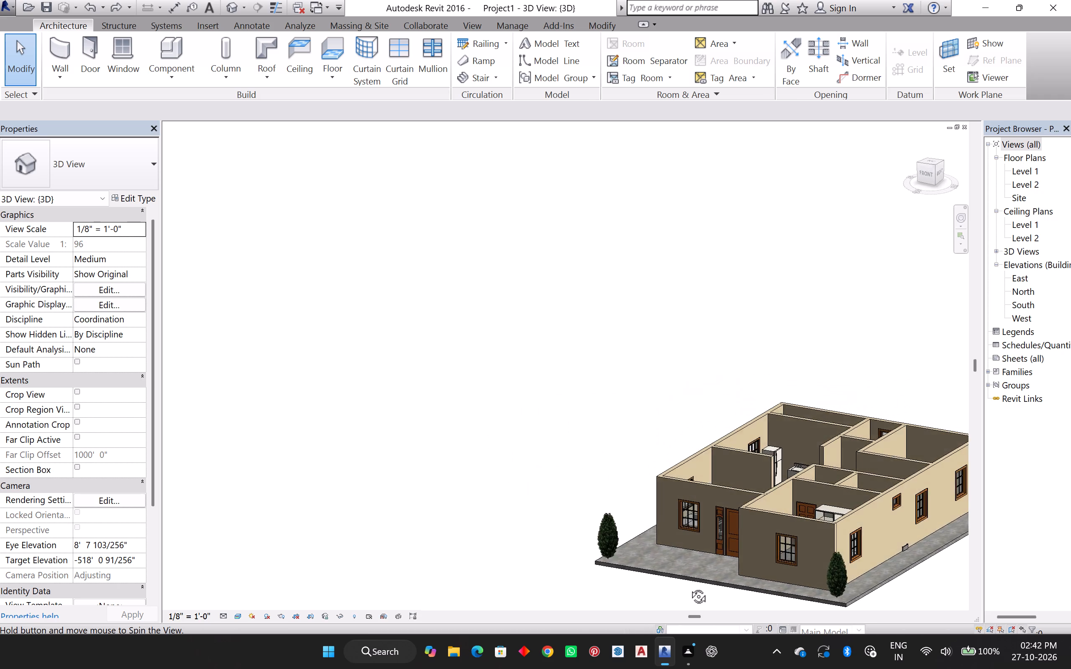
pyautogui.keyDown('shift'); pyautogui.moveTo(689, 587); pyautogui.dragTo(713, 577, button='middle'); pyautogui.keyUp('shift')
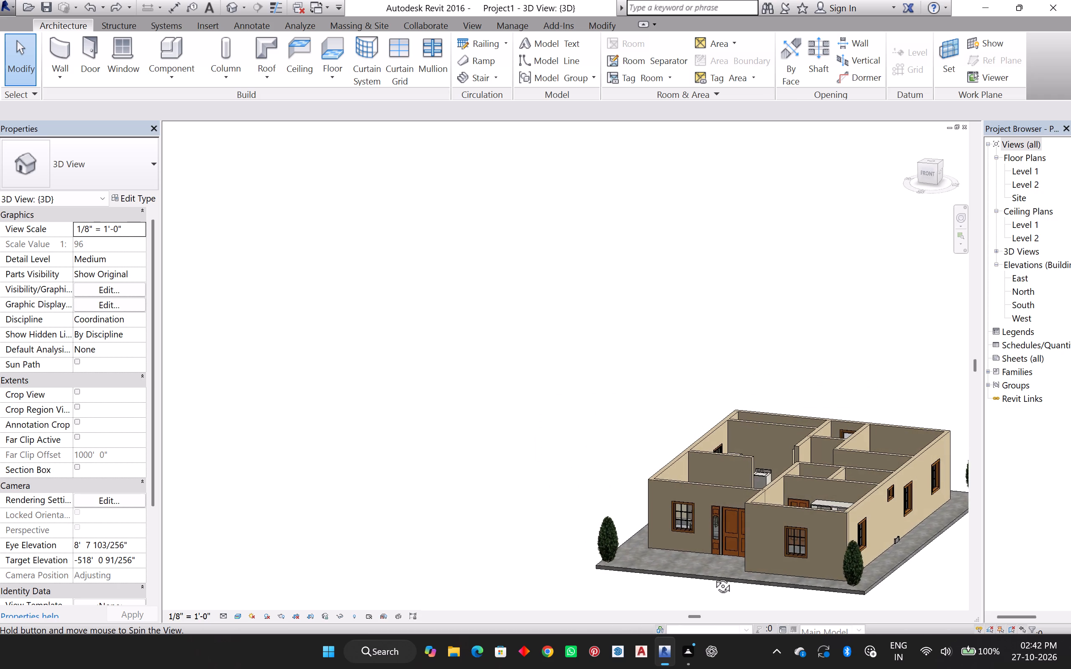
pyautogui.keyDown('shift'); pyautogui.moveTo(713, 577); pyautogui.dragTo(829, 562, button='middle'); pyautogui.keyUp('shift')
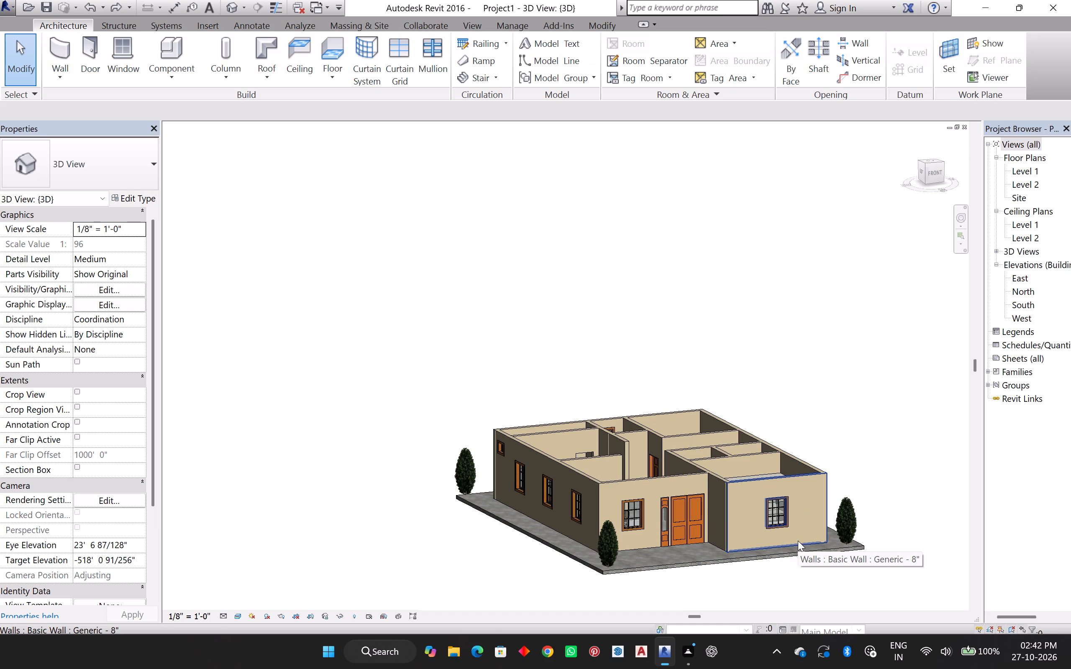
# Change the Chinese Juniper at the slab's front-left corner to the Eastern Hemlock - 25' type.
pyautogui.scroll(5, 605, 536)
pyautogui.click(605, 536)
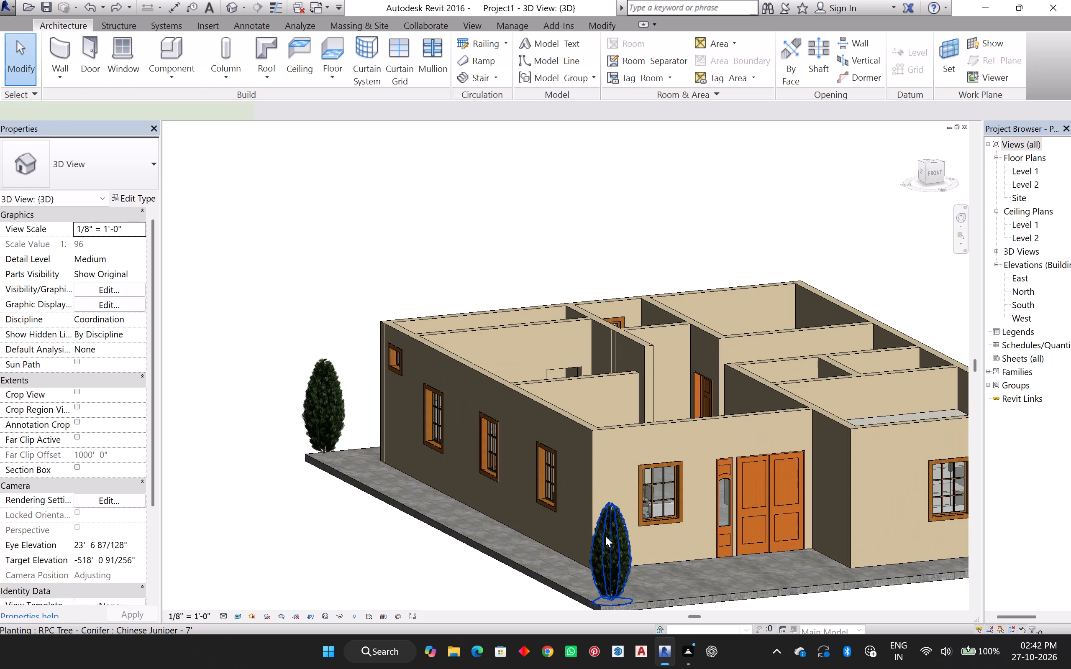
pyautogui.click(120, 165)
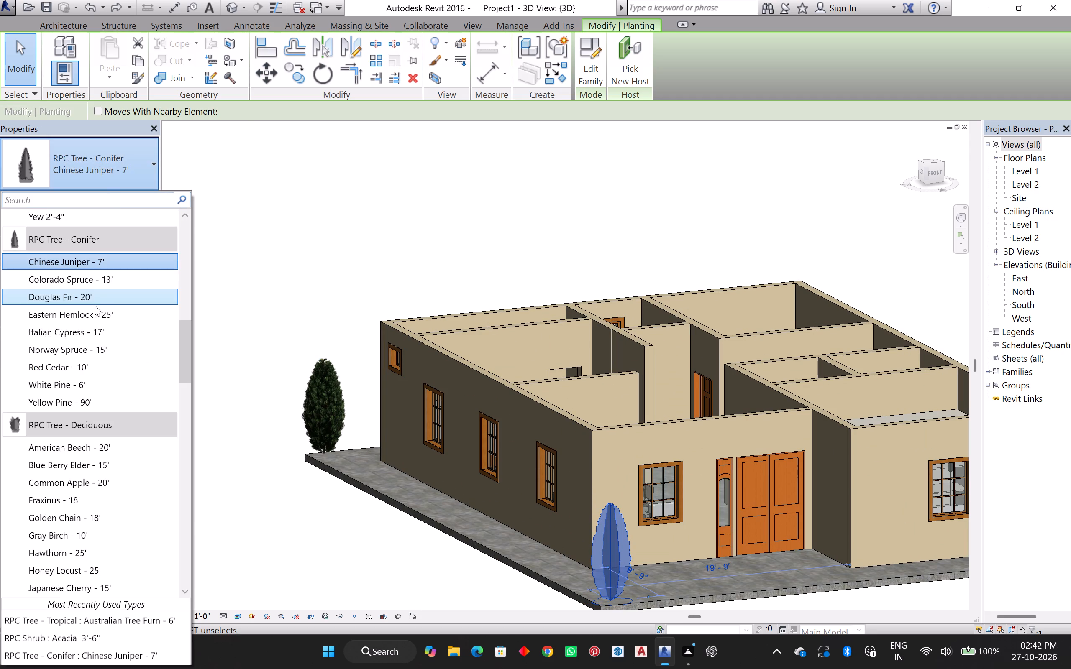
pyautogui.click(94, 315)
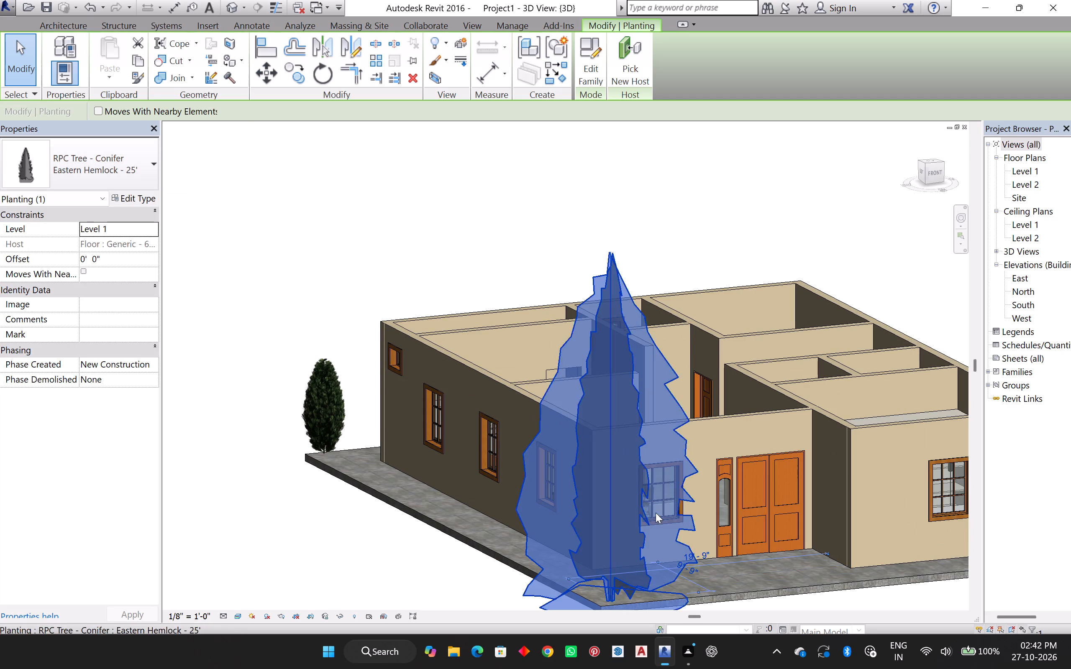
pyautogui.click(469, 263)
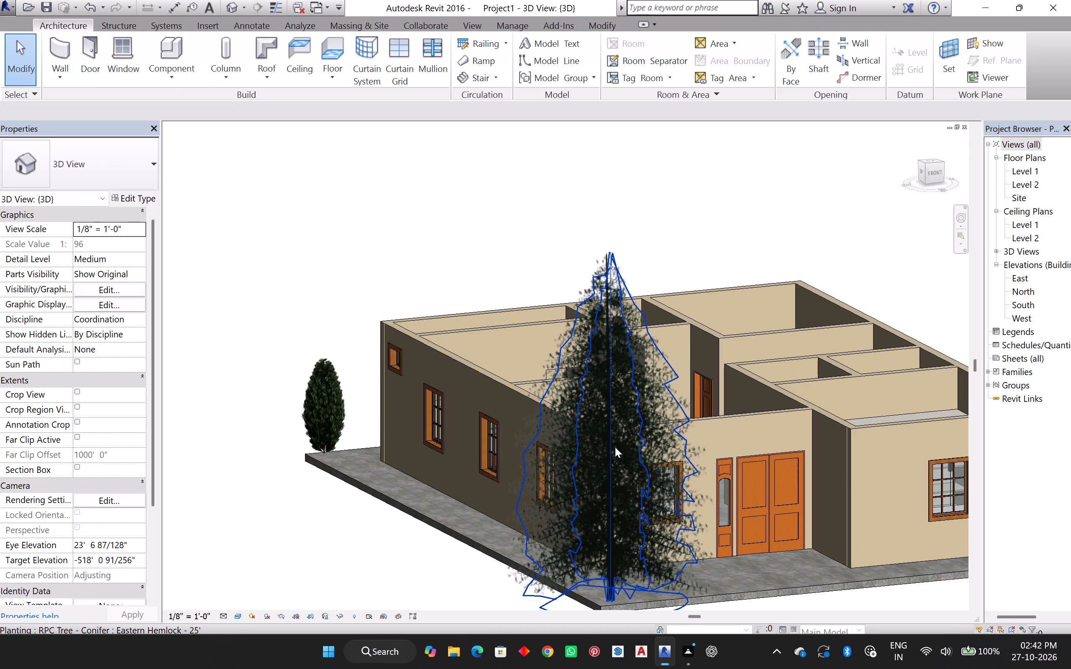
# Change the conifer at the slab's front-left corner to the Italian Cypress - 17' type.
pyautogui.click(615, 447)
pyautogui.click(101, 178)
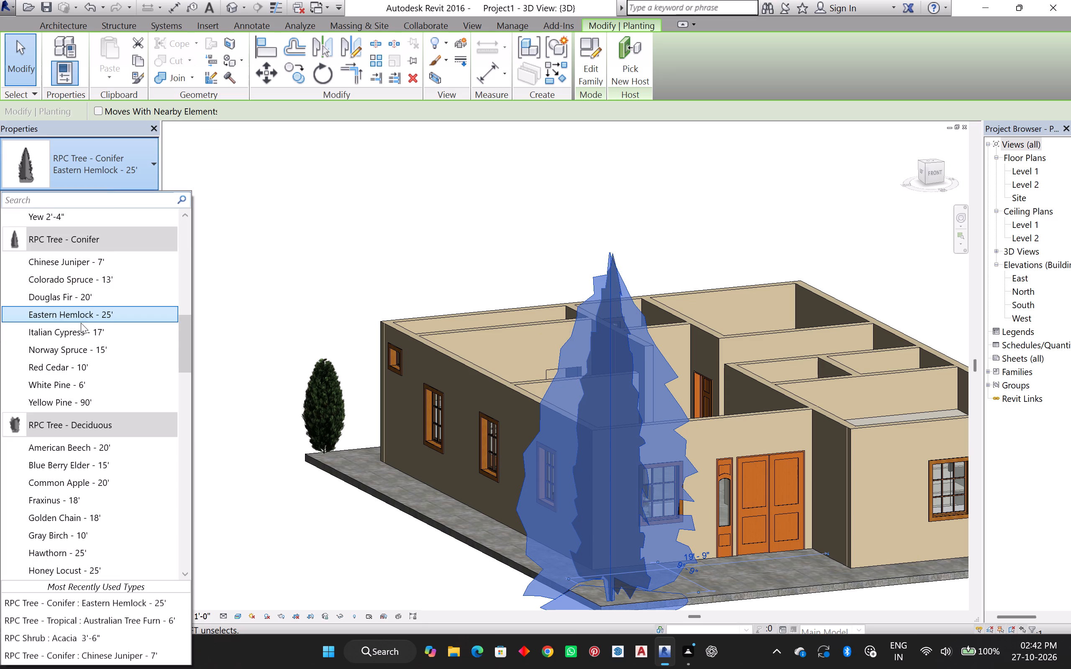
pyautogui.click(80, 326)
# Change the conifer at the slab's front-left corner to the Norway Spruce - 15' type.
pyautogui.click(85, 172)
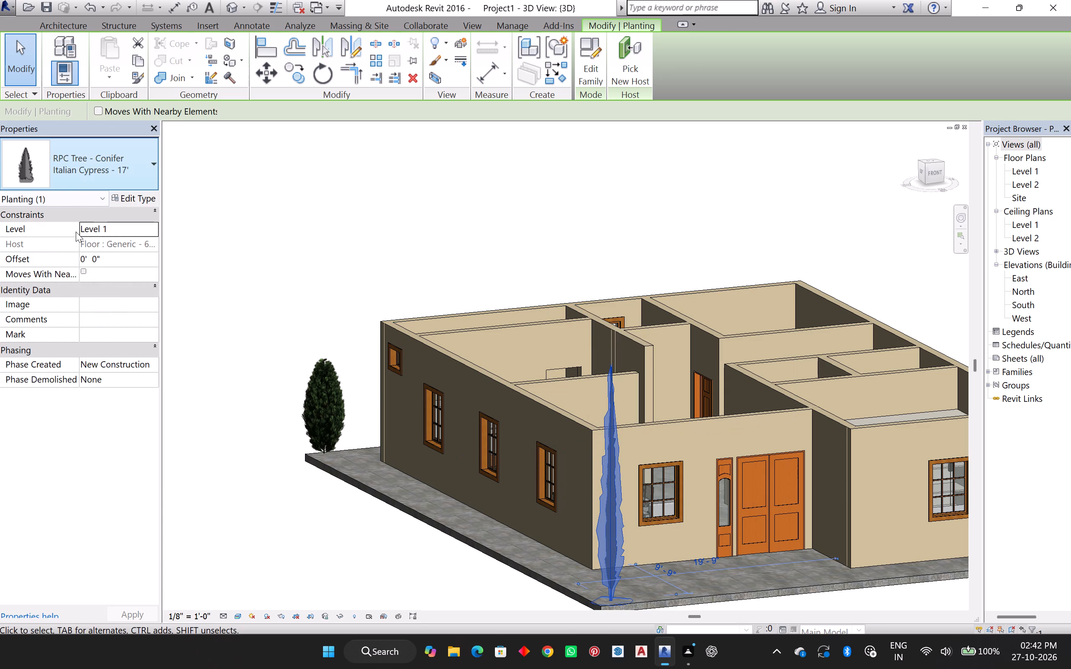
pyautogui.click(77, 345)
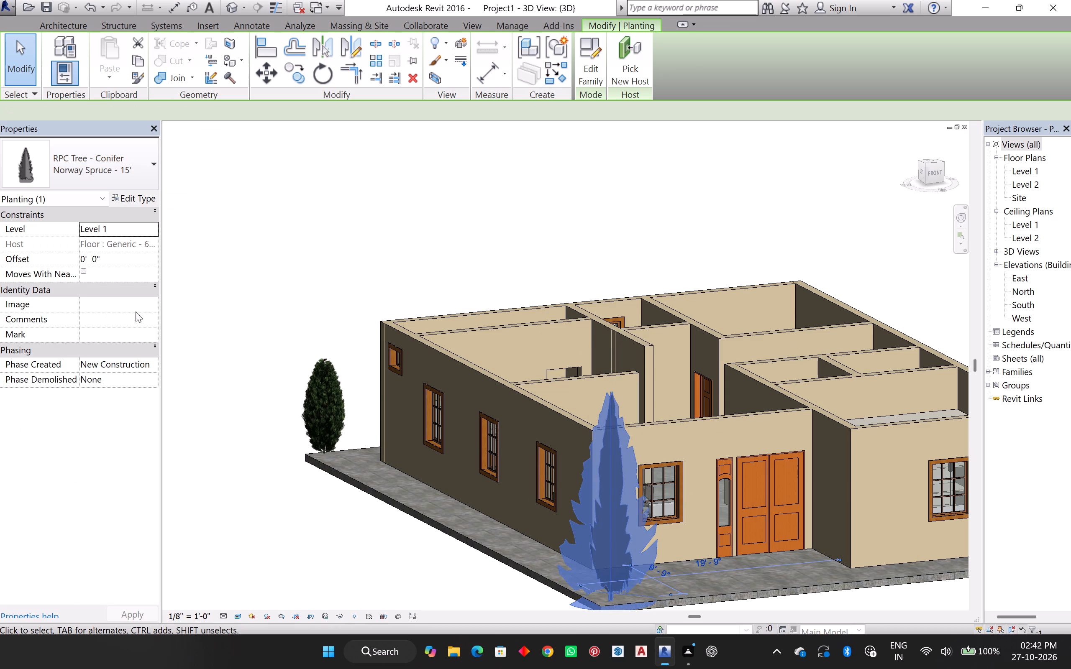
pyautogui.click(301, 166)
# Change the Chinese Juniper at the slab's rear-left corner to the Norway Spruce - 15' type.
pyautogui.click(319, 393)
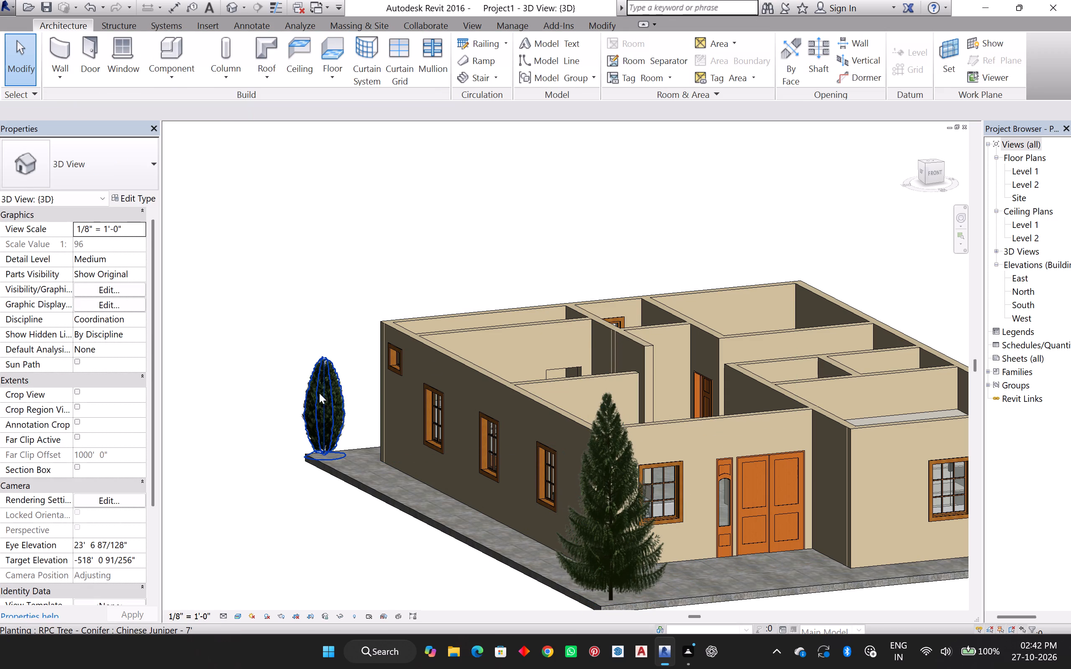
pyautogui.click(97, 156)
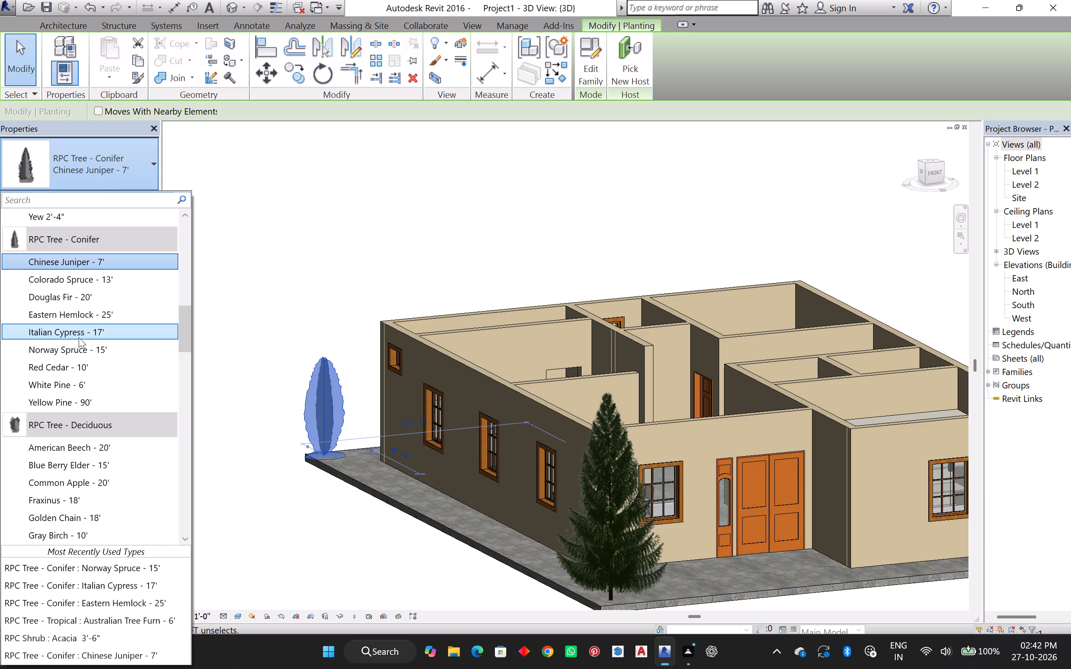
pyautogui.click(76, 350)
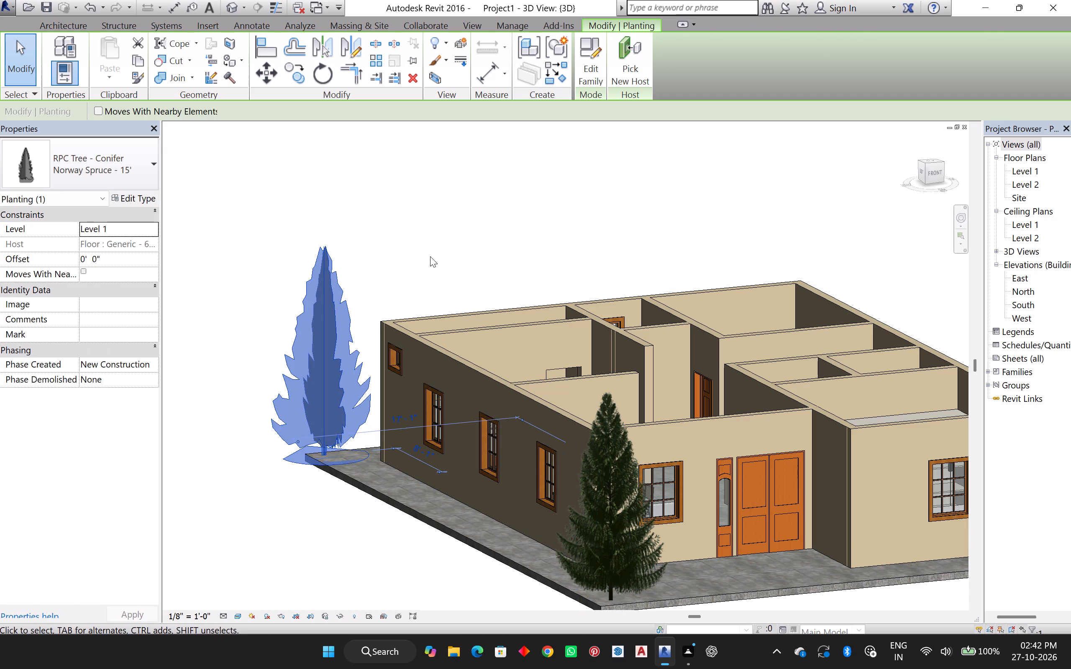
pyautogui.click(430, 245)
pyautogui.scroll(-3, 682, 517)
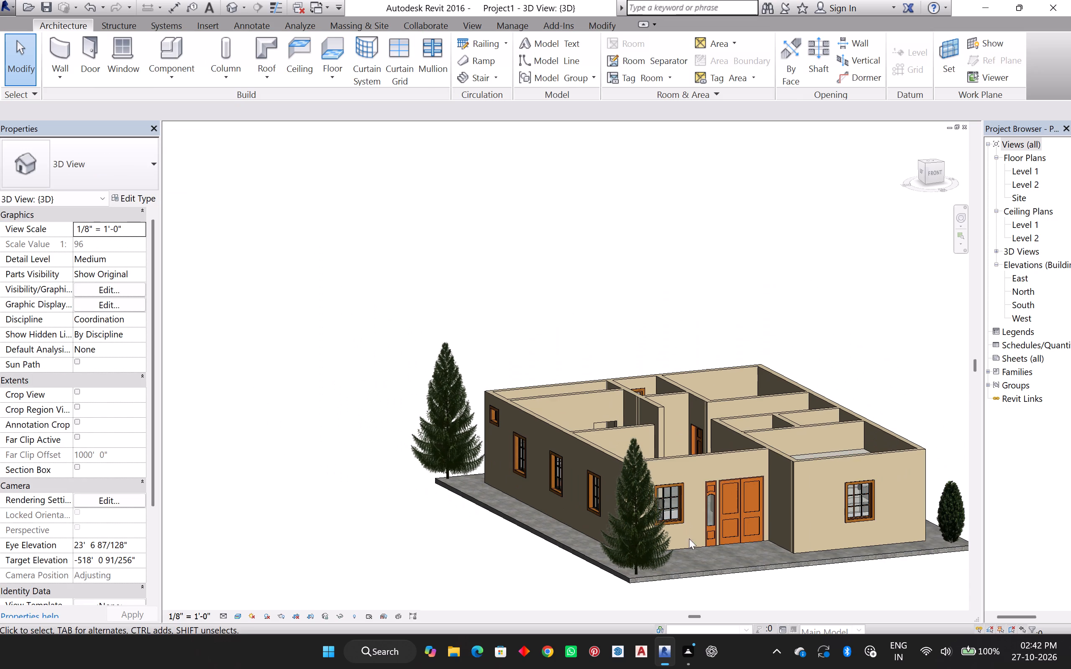
# Change the Chinese Juniper at the slab's rear-right corner to the Norway Spruce - 15' type.
pyautogui.keyDown('shift'); pyautogui.moveTo(679, 593); pyautogui.dragTo(584, 532, button='middle'); pyautogui.keyUp('shift')
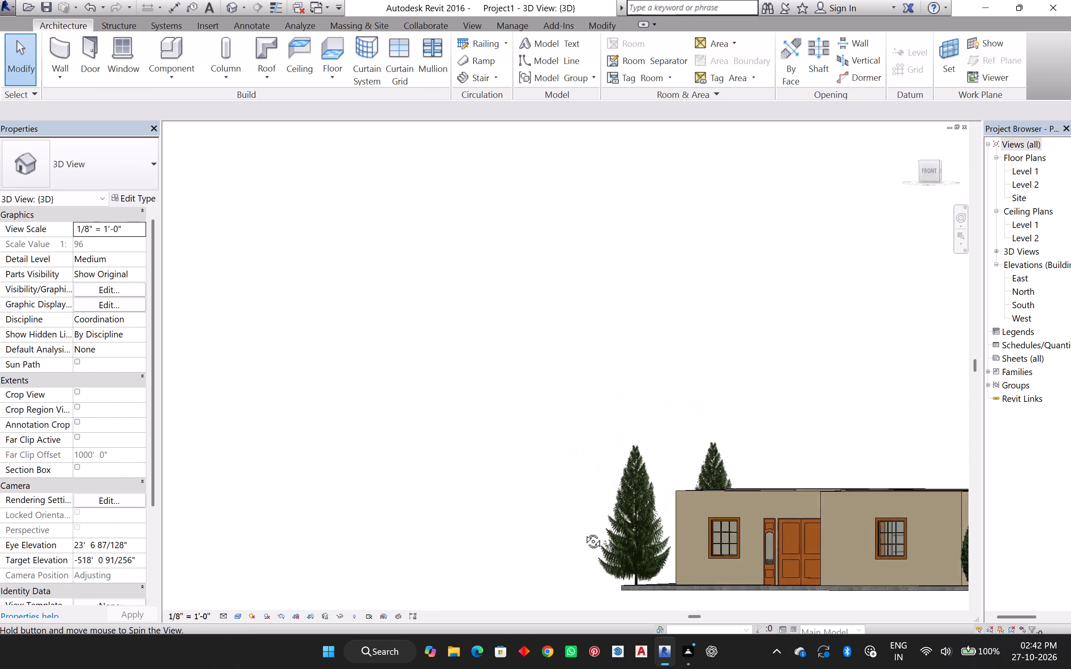
pyautogui.keyDown('shift'); pyautogui.moveTo(584, 532); pyautogui.dragTo(689, 557, button='middle'); pyautogui.keyUp('shift')
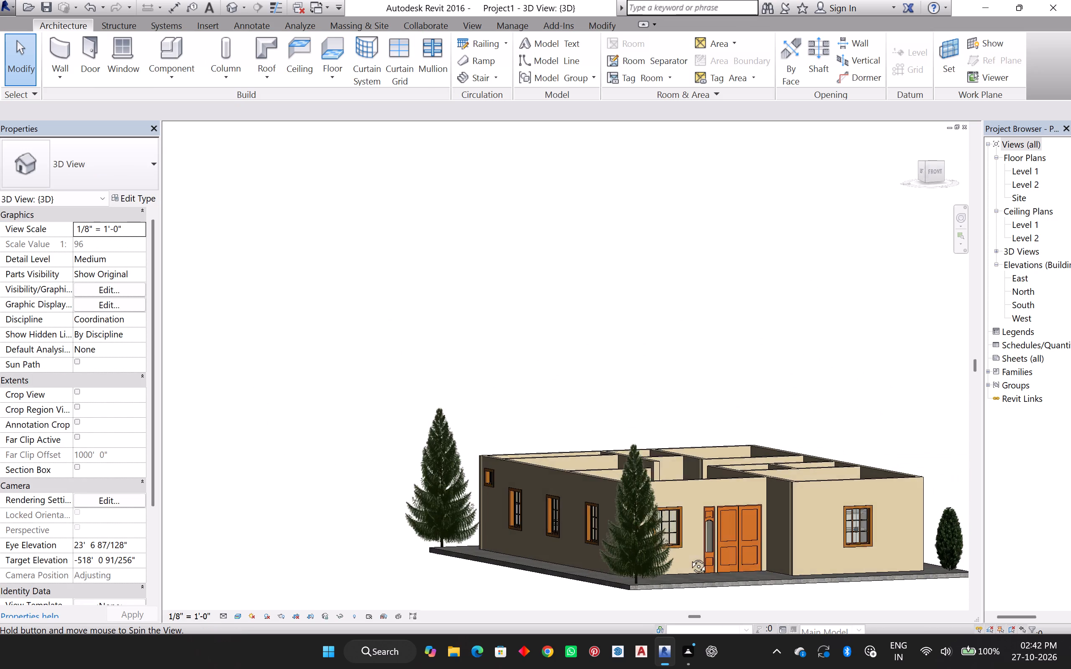
pyautogui.keyDown('shift'); pyautogui.moveTo(689, 557); pyautogui.dragTo(809, 554, button='middle'); pyautogui.keyUp('shift')
pyautogui.keyDown('shift'); pyautogui.middleClick(809, 554); pyautogui.keyUp('shift')
pyautogui.moveTo(421, 550); pyautogui.dragTo(489, 550, button='middle')
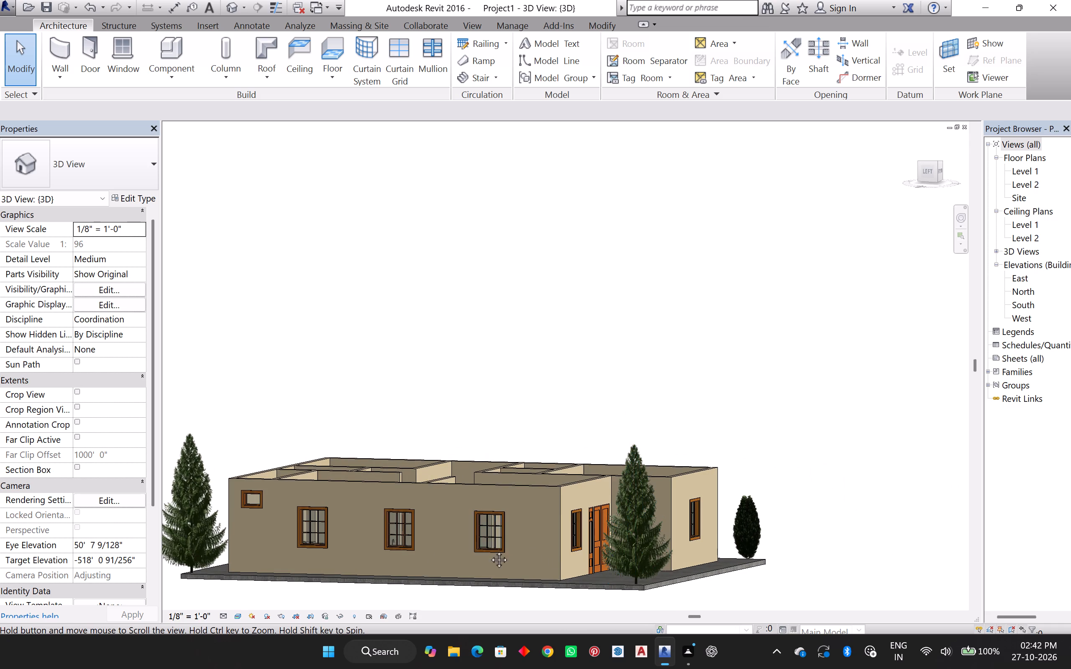
pyautogui.moveTo(489, 550); pyautogui.dragTo(670, 560, button='middle')
pyautogui.keyDown('shift'); pyautogui.moveTo(497, 561); pyautogui.dragTo(660, 572, button='middle'); pyautogui.keyUp('shift')
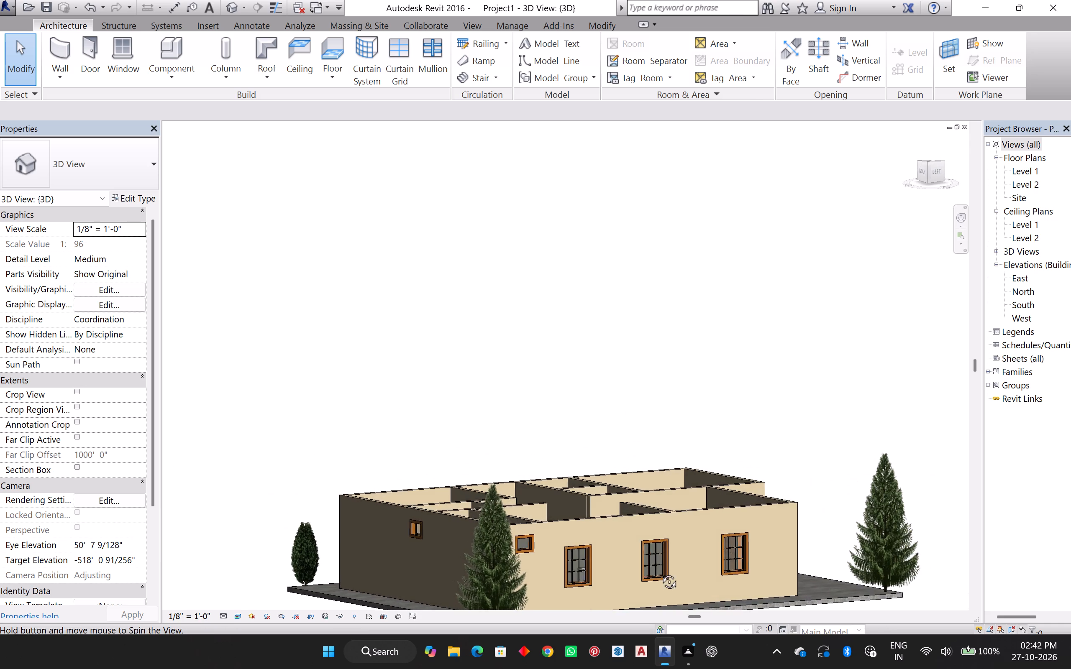
pyautogui.keyDown('shift'); pyautogui.moveTo(660, 572); pyautogui.dragTo(722, 544, button='middle'); pyautogui.keyUp('shift')
pyautogui.keyDown('shift'); pyautogui.moveTo(458, 563); pyautogui.dragTo(553, 553, button='middle'); pyautogui.keyUp('shift')
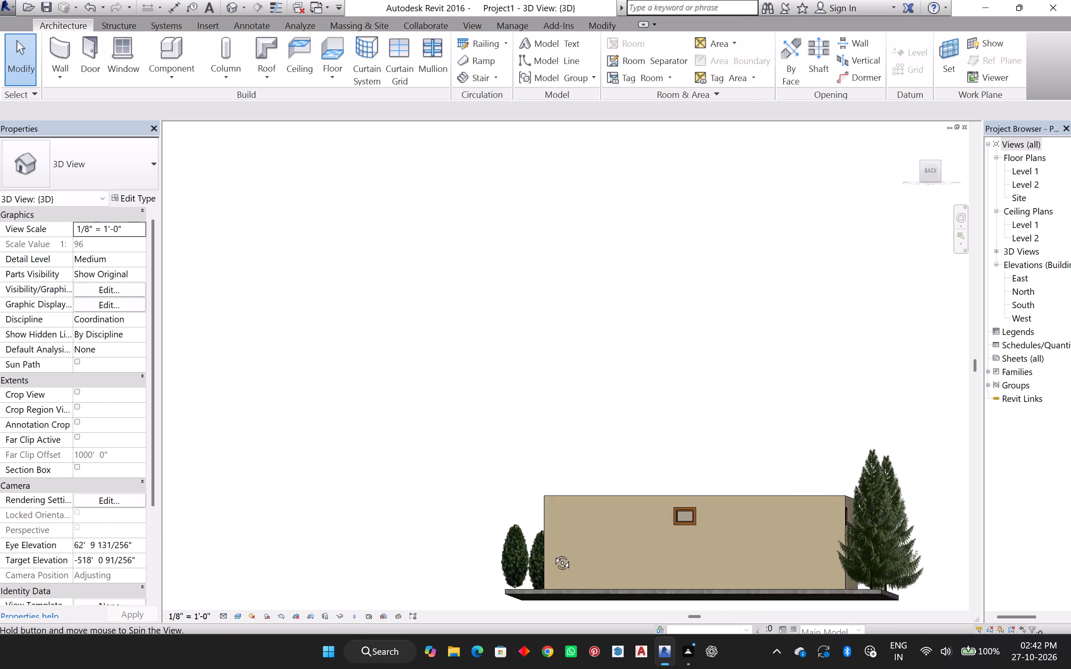
pyautogui.keyDown('shift'); pyautogui.moveTo(553, 553); pyautogui.dragTo(602, 558, button='middle'); pyautogui.keyUp('shift')
pyautogui.click(776, 559)
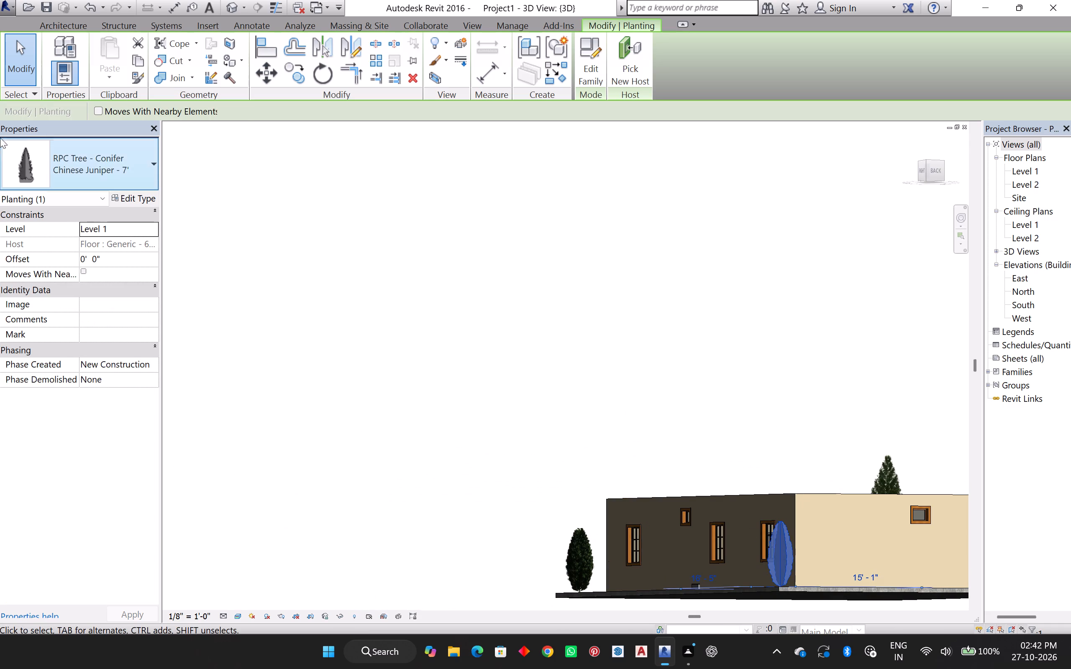
pyautogui.click(89, 152)
pyautogui.click(95, 353)
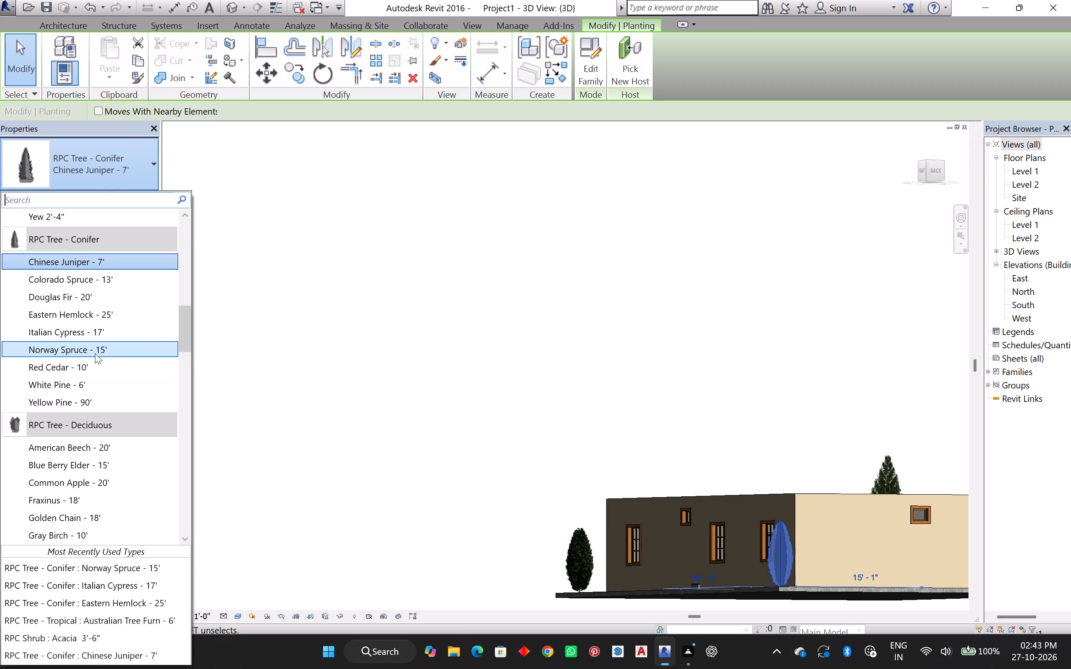
# Change the Chinese Juniper at the slab's front-right corner to the Norway Spruce - 15' type.
pyautogui.click(570, 553)
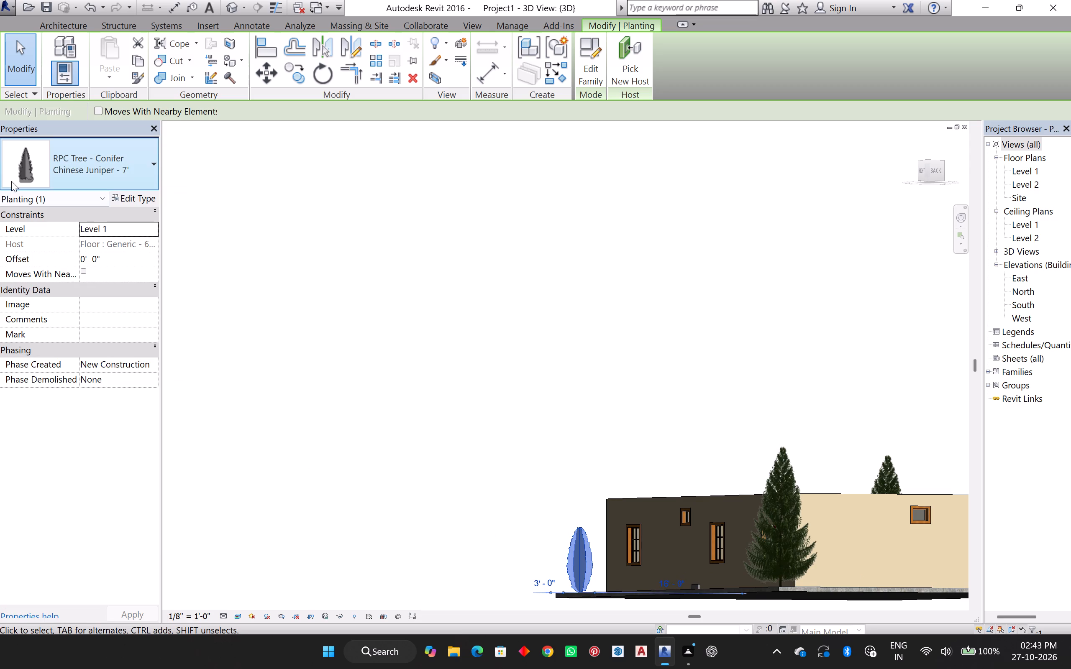
pyautogui.click(105, 164)
pyautogui.click(108, 345)
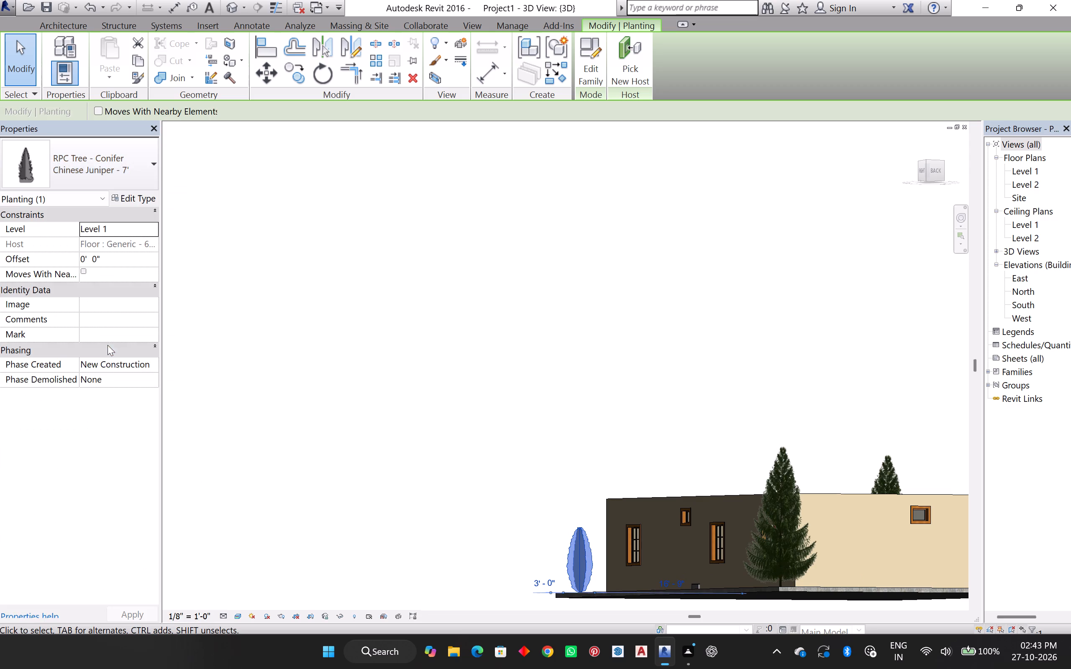
pyautogui.scroll(-4, 228, 360)
pyautogui.moveTo(290, 430); pyautogui.dragTo(425, 475, button='middle')
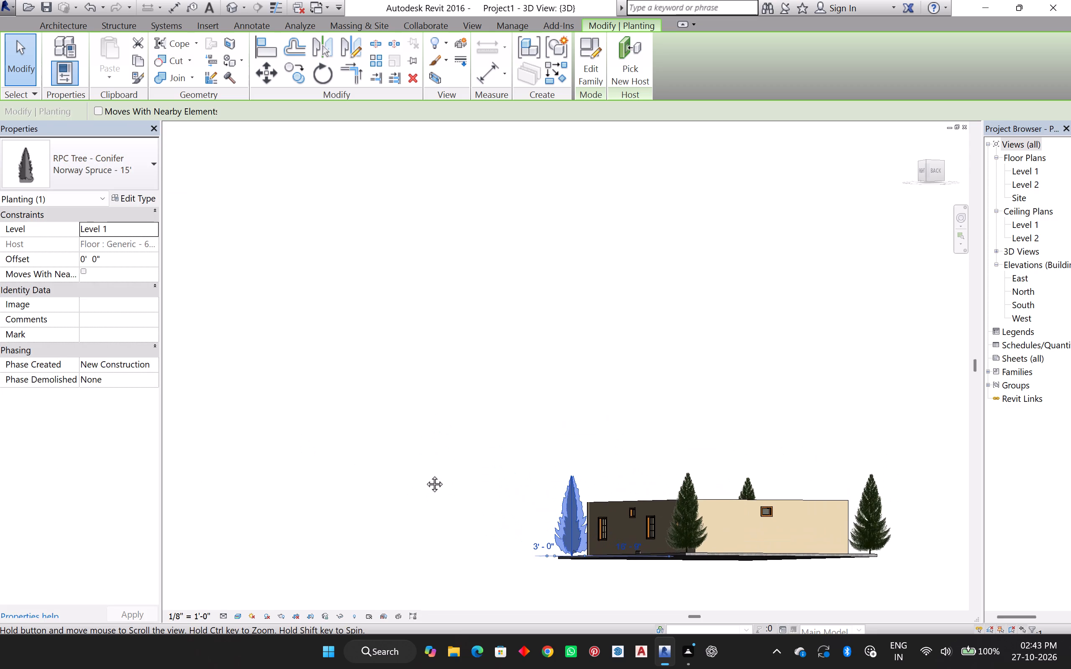
pyautogui.moveTo(425, 475); pyautogui.dragTo(280, 419, button='middle')
pyautogui.keyDown('shift'); pyautogui.moveTo(339, 480); pyautogui.dragTo(392, 491, button='middle'); pyautogui.keyUp('shift')
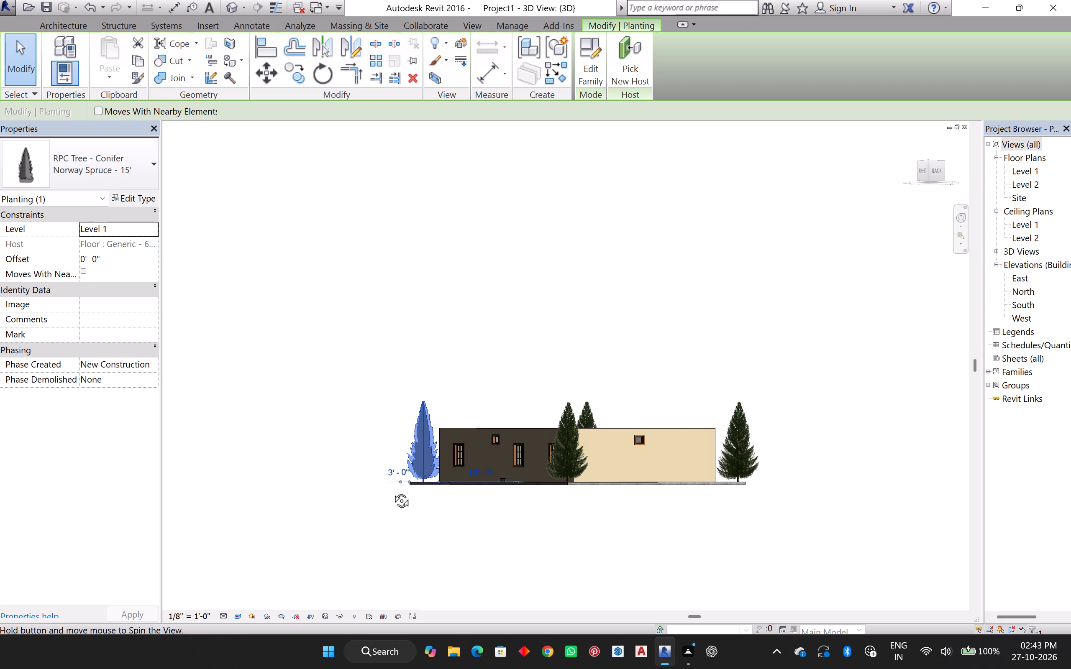
pyautogui.keyDown('shift'); pyautogui.moveTo(392, 491); pyautogui.dragTo(723, 549, button='middle'); pyautogui.keyUp('shift')
pyautogui.press('Escape')
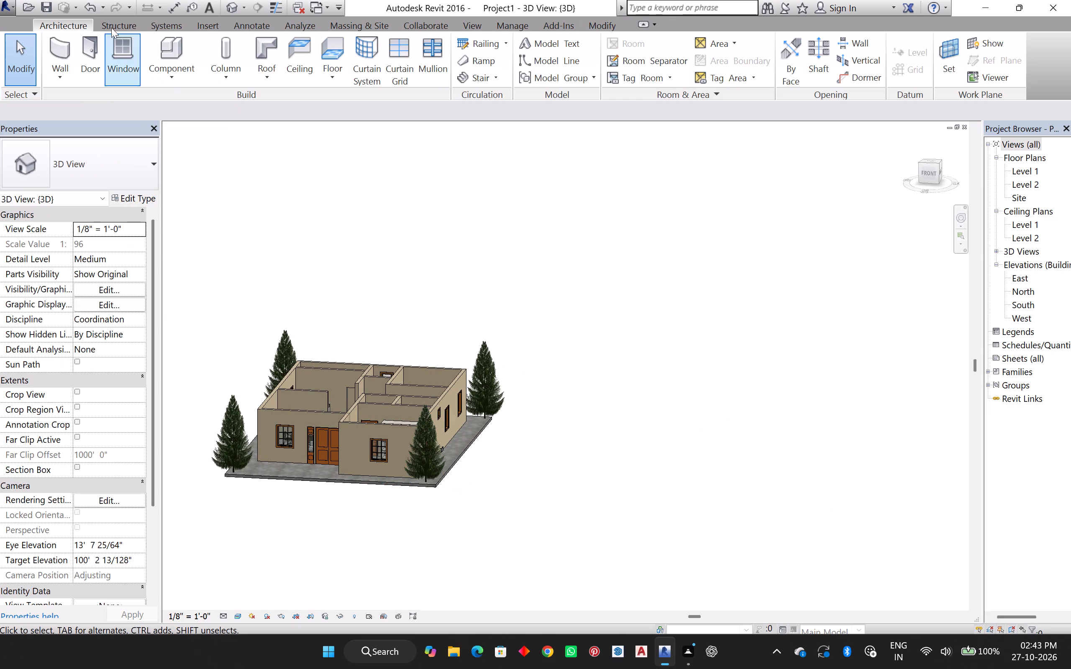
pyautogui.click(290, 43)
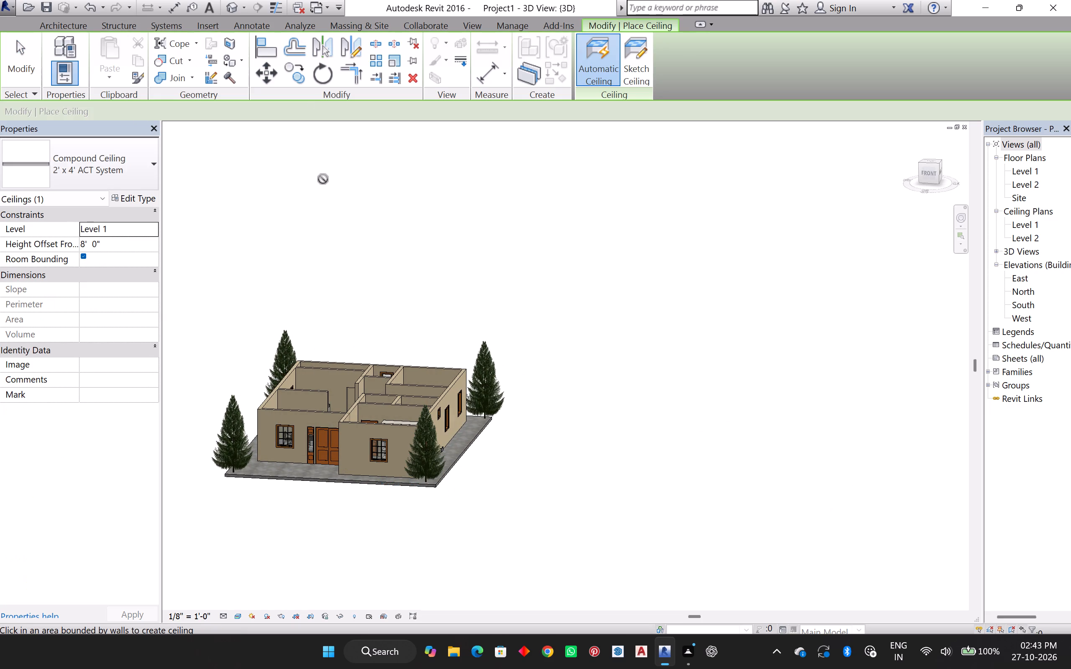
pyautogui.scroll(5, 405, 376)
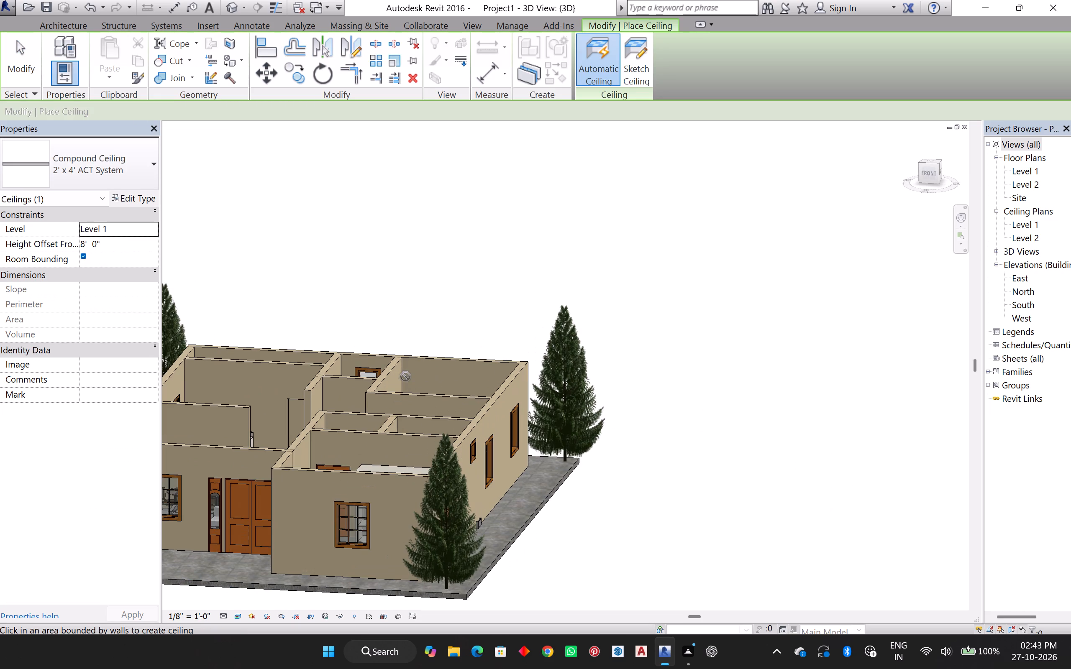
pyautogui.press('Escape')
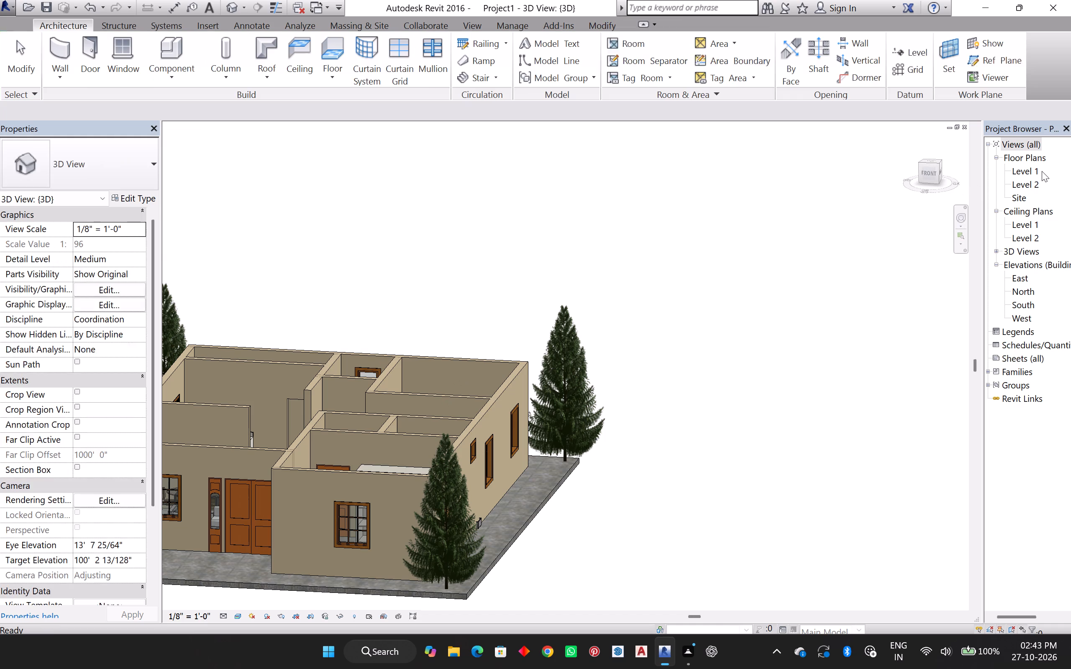
# In the Level 1 floor plan, place automatic 2' x 4' ACT System ceilings in the rear-left room at an 8' 0" height offset.
pyautogui.doubleClick(1042, 171)
pyautogui.doubleClick(1031, 166)
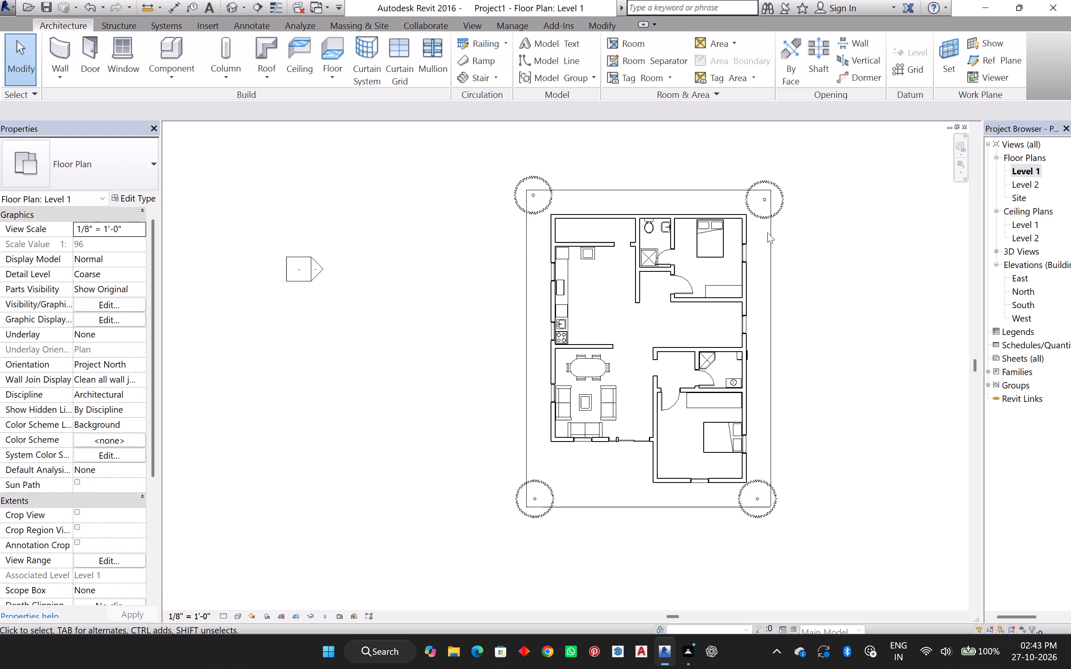
pyautogui.click(292, 49)
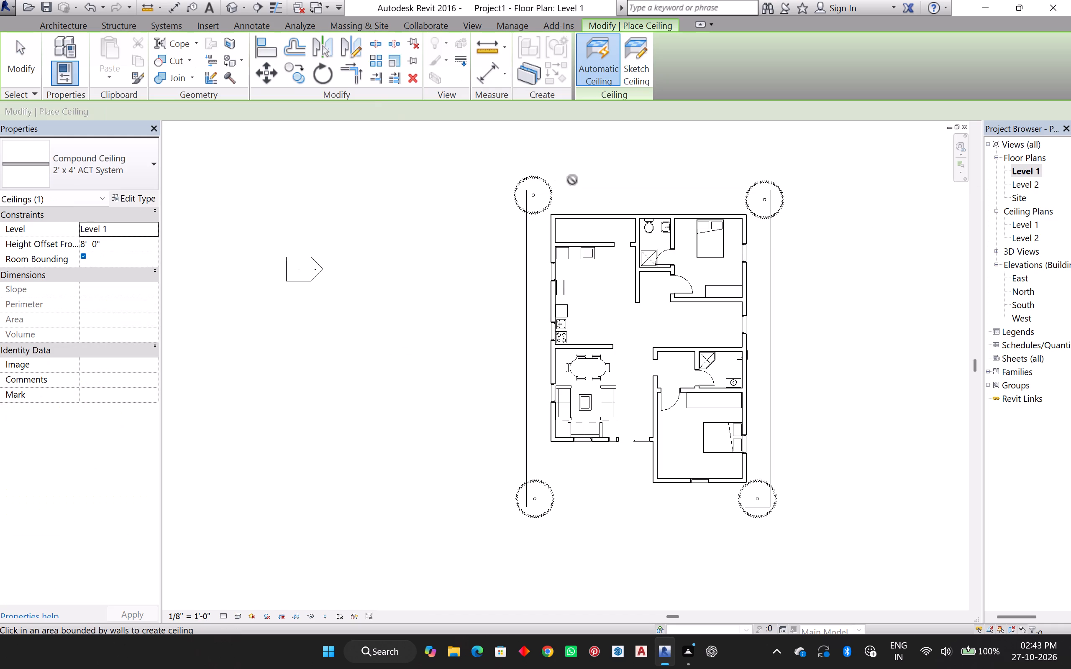
pyautogui.scroll(11, 566, 205)
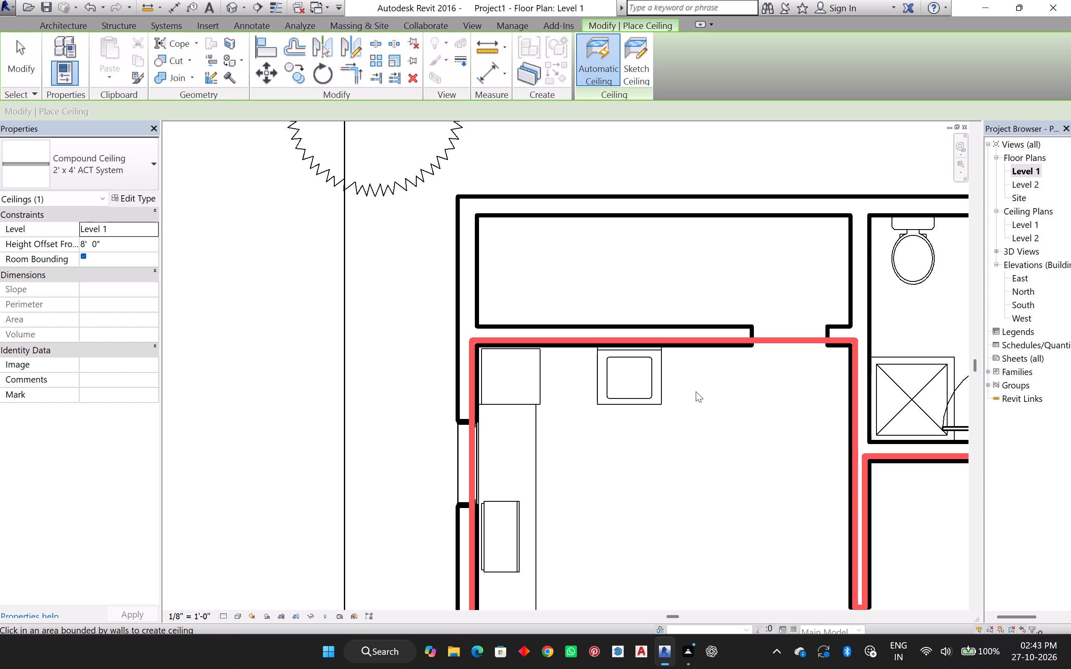
pyautogui.keyDown('shift'); pyautogui.moveTo(700, 396); pyautogui.dragTo(681, 422, button='middle'); pyautogui.keyUp('shift')
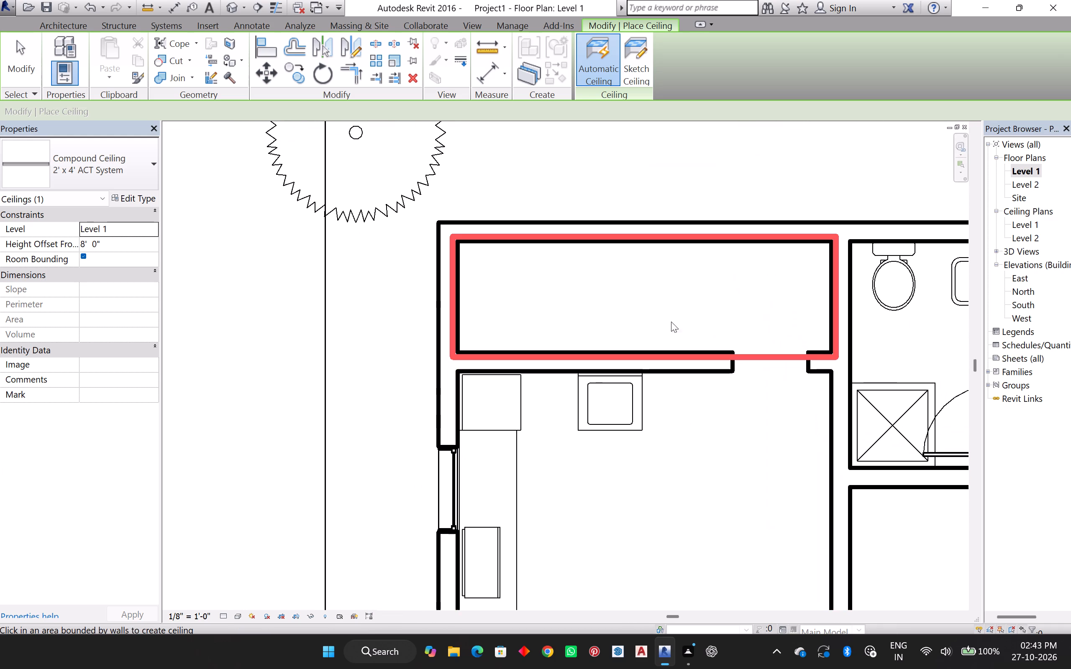
pyautogui.click(671, 312)
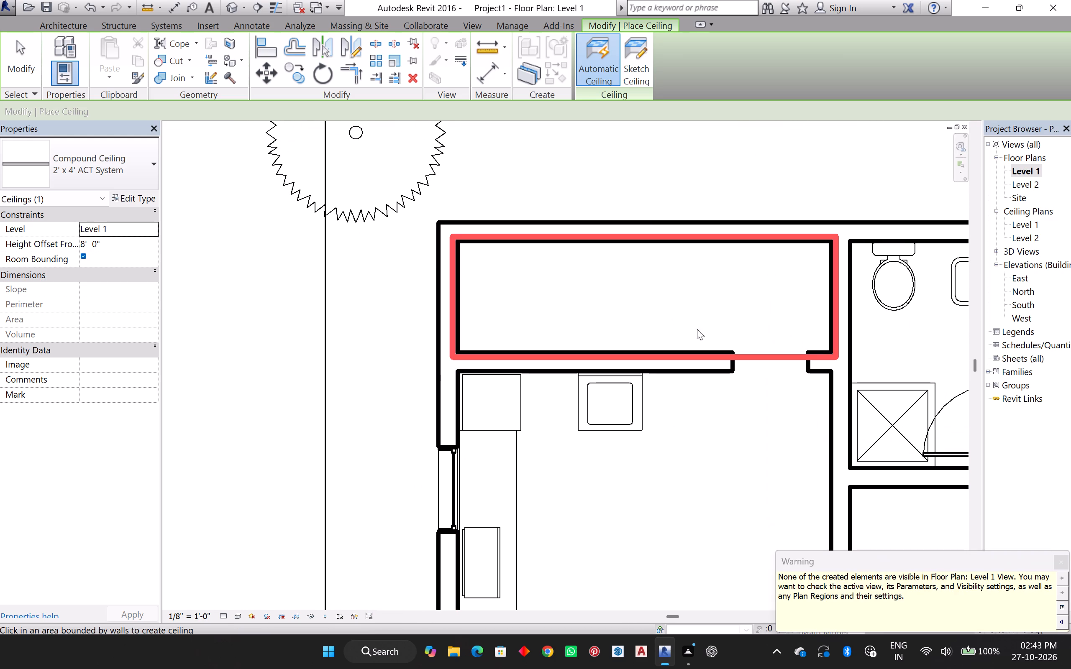
pyautogui.click(688, 306)
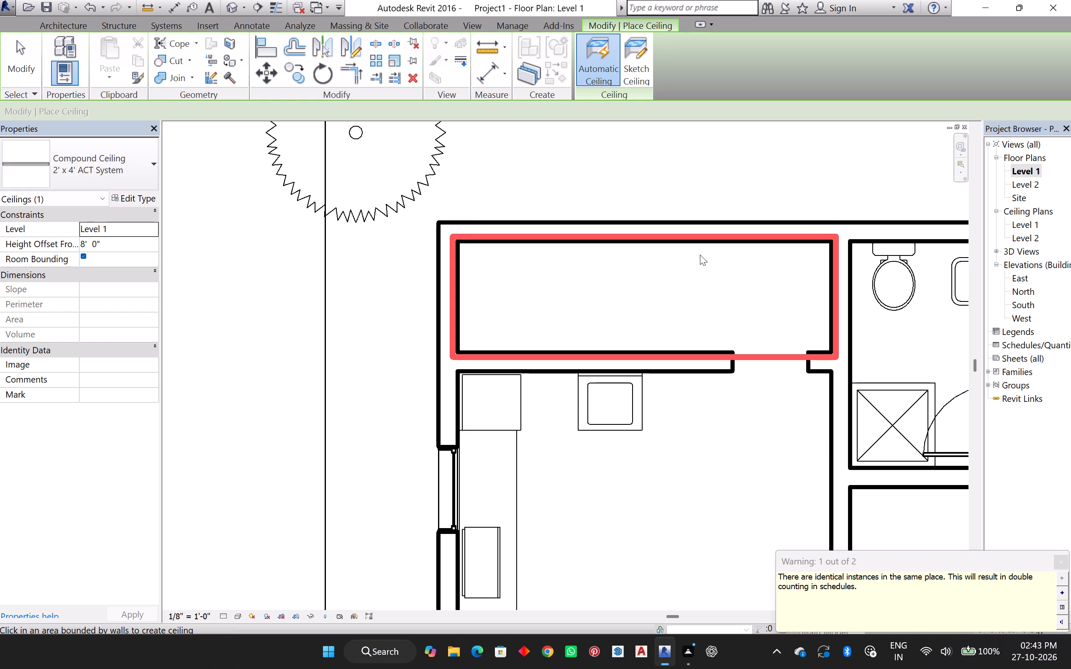
pyautogui.click(705, 284)
pyautogui.press('Escape')
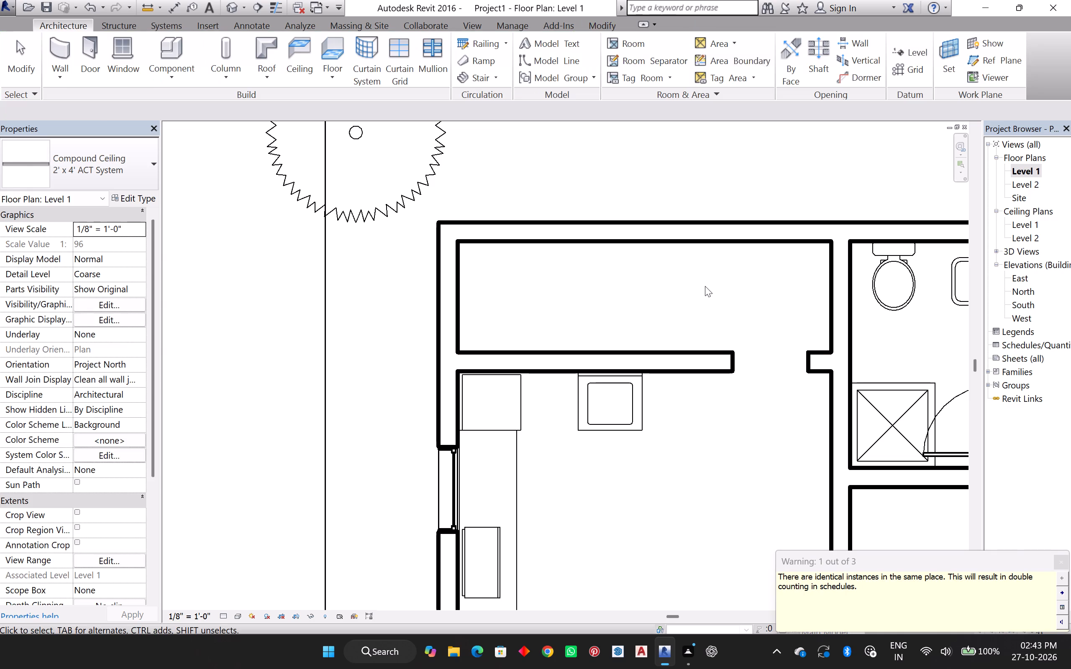
# Place more automatic 2' x 4' ACT System ceilings at 8' 0" in the same rear-left room above the kitchen in plan.
pyautogui.click(287, 46)
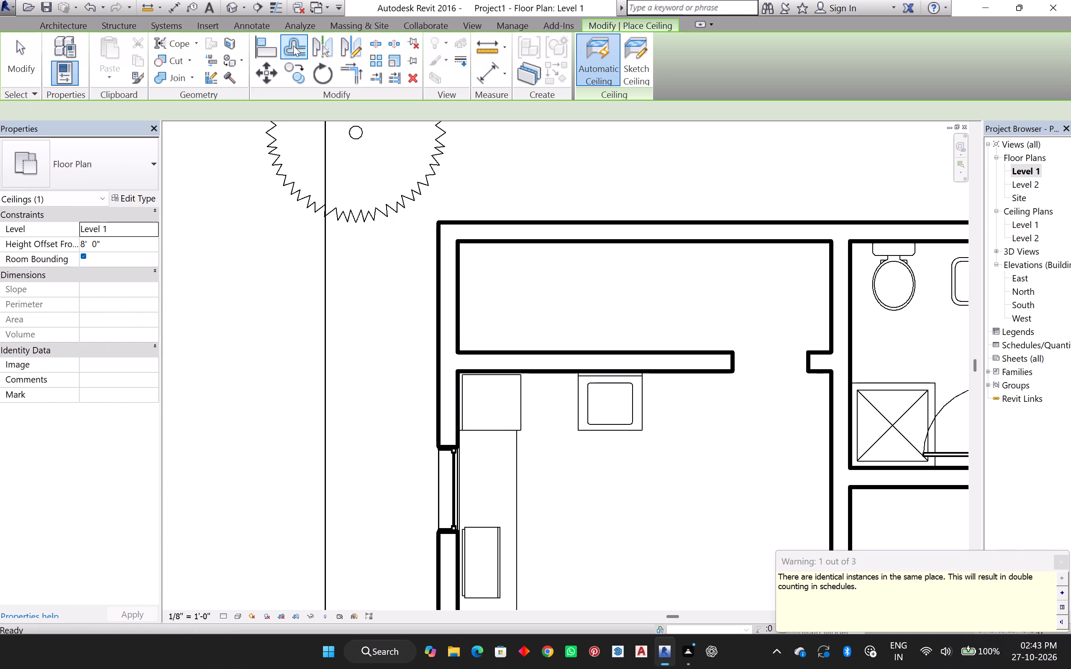
pyautogui.click(643, 304)
pyautogui.doubleClick(643, 304)
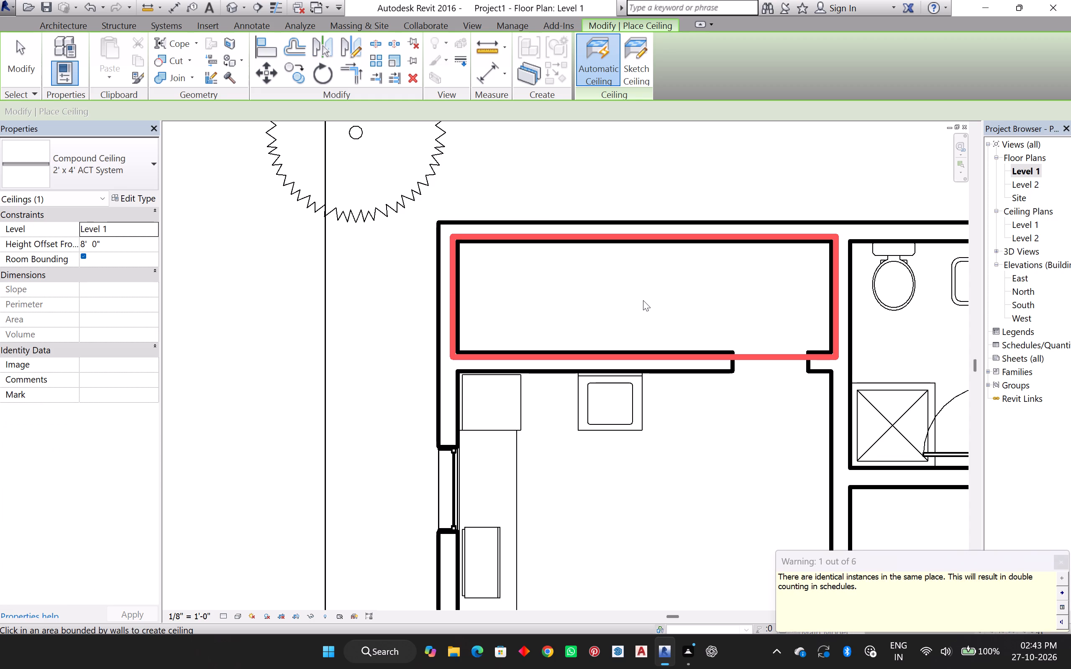
pyautogui.click(643, 295)
pyautogui.press('Escape')
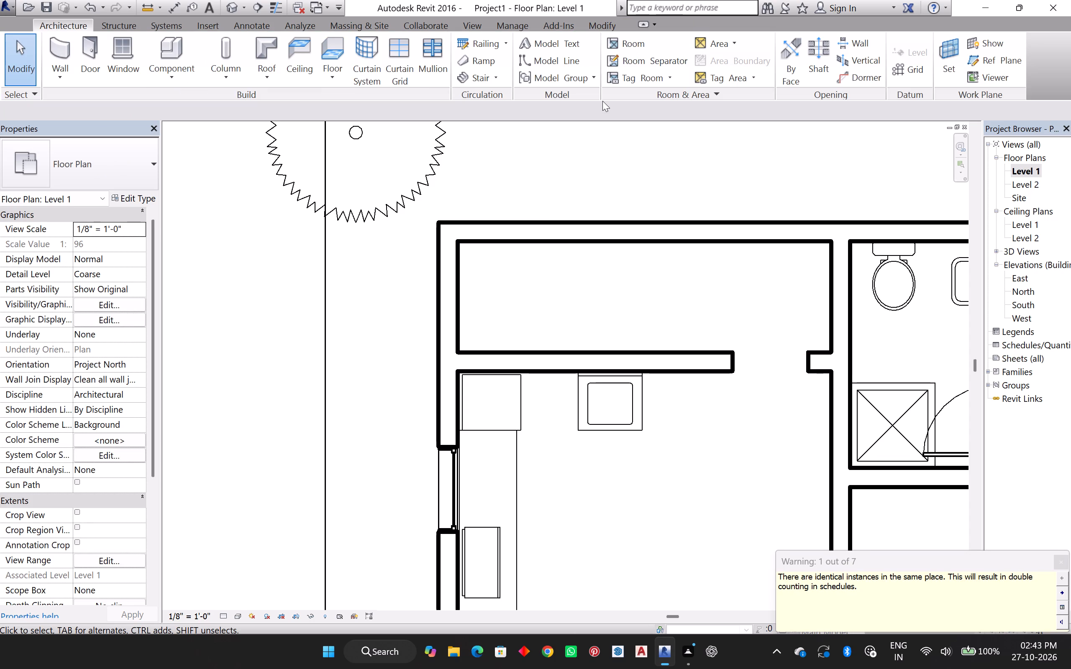
pyautogui.scroll(-6, 516, 306)
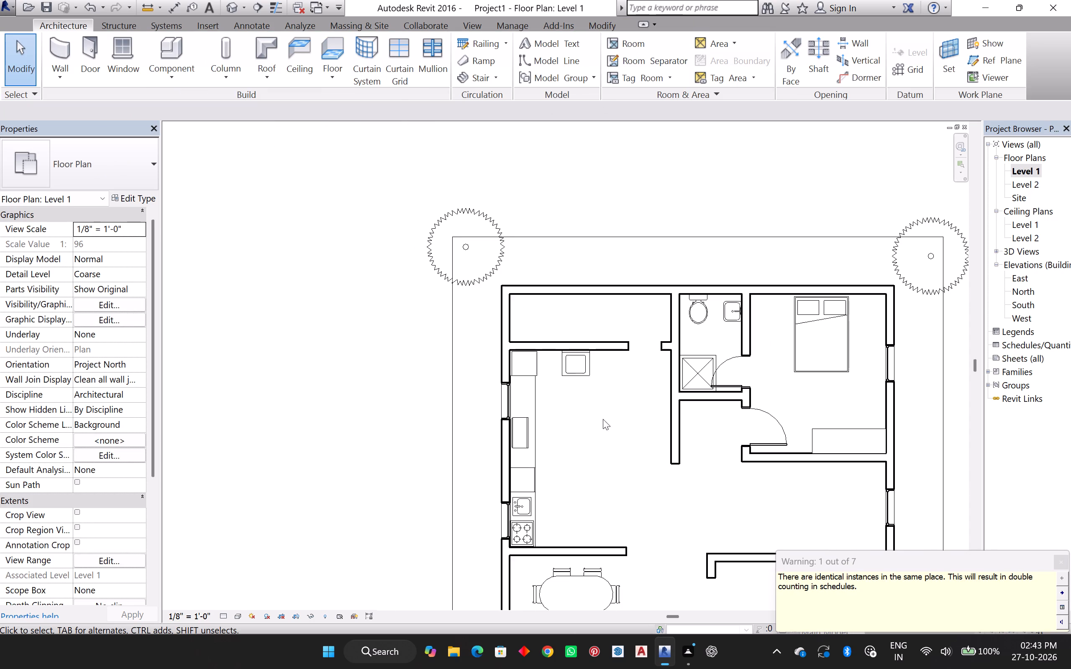
pyautogui.click(1059, 562)
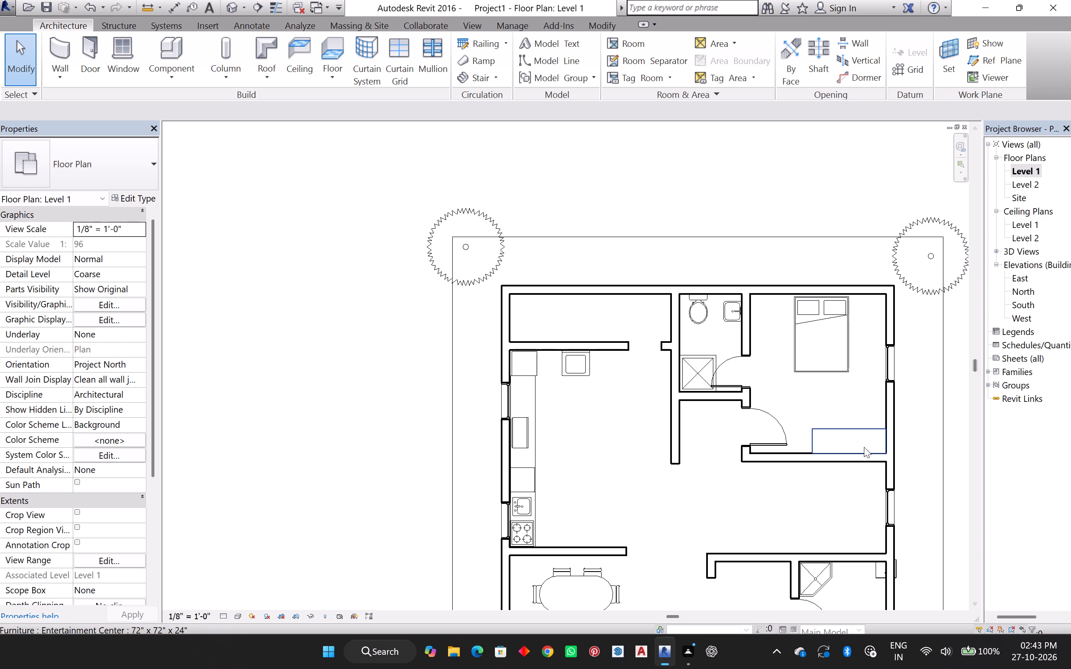
# Examine the house, its open rooms and the four corner conifers from several angles in the default 3D view.
pyautogui.click(234, 3)
pyautogui.keyDown('shift'); pyautogui.moveTo(512, 486); pyautogui.dragTo(565, 460, button='middle'); pyautogui.keyUp('shift')
pyautogui.moveTo(522, 464); pyautogui.dragTo(776, 419, button='middle')
pyautogui.middleClick(776, 419)
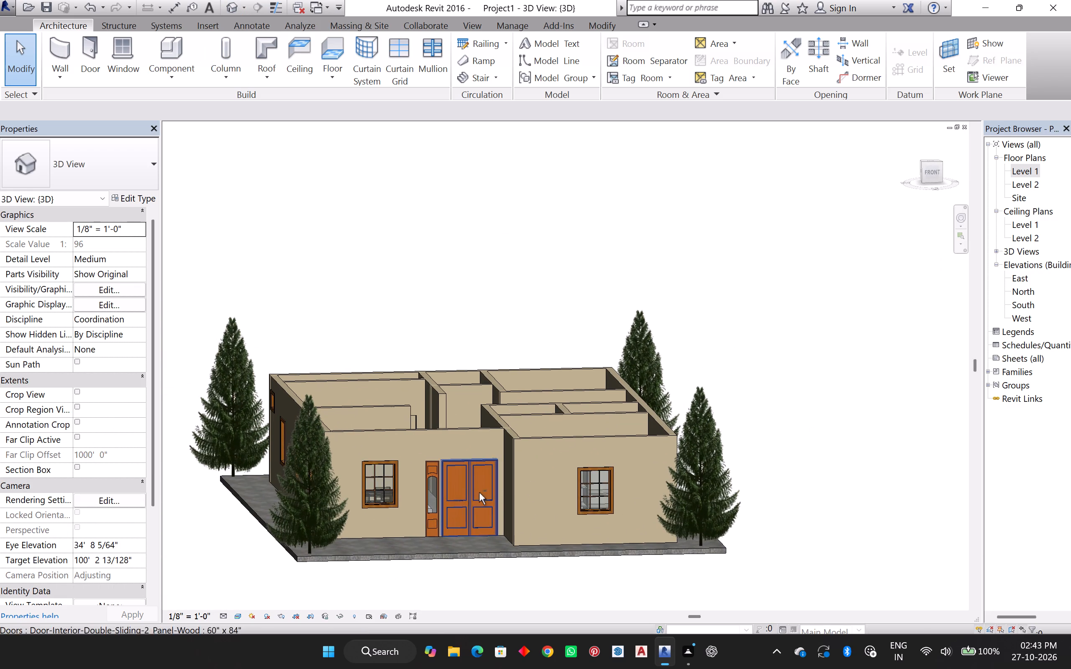
pyautogui.keyDown('shift'); pyautogui.moveTo(461, 494); pyautogui.dragTo(441, 519, button='middle'); pyautogui.keyUp('shift')
pyautogui.keyDown('shift'); pyautogui.middleClick(441, 519); pyautogui.keyUp('shift')
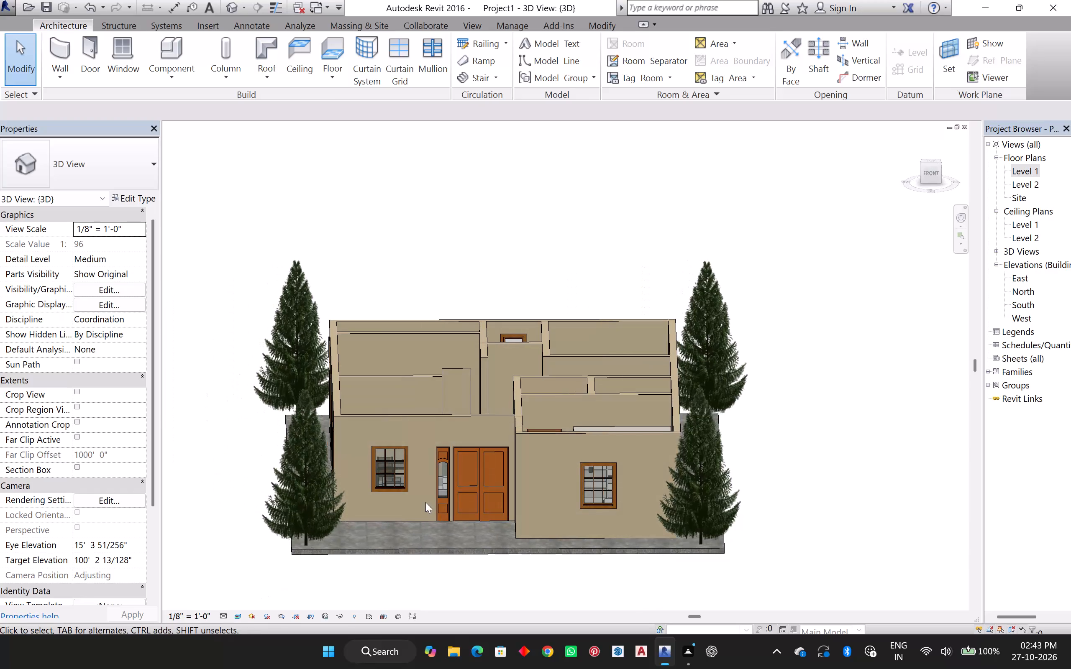
pyautogui.moveTo(435, 512); pyautogui.dragTo(502, 513, button='middle')
pyautogui.middleClick(502, 512)
pyautogui.keyDown('shift'); pyautogui.moveTo(458, 520); pyautogui.dragTo(501, 522, button='middle'); pyautogui.keyUp('shift')
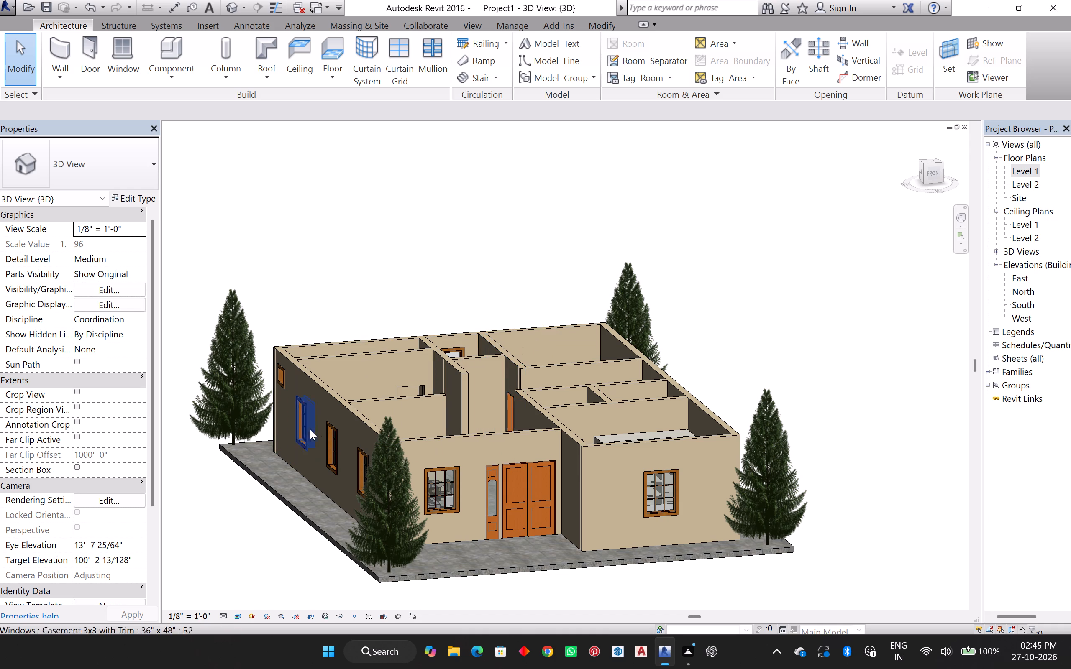
pyautogui.scroll(-3, 433, 491)
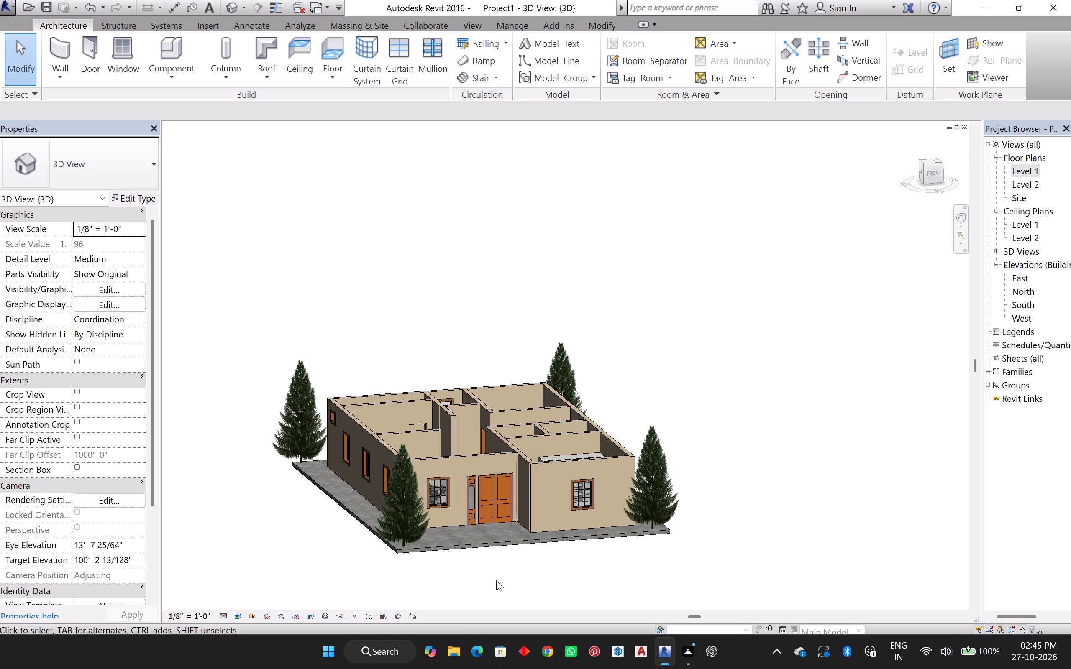
pyautogui.keyDown('shift'); pyautogui.moveTo(514, 579); pyautogui.dragTo(520, 572, button='middle'); pyautogui.keyUp('shift')
pyautogui.moveTo(528, 555); pyautogui.dragTo(601, 530, button='middle')
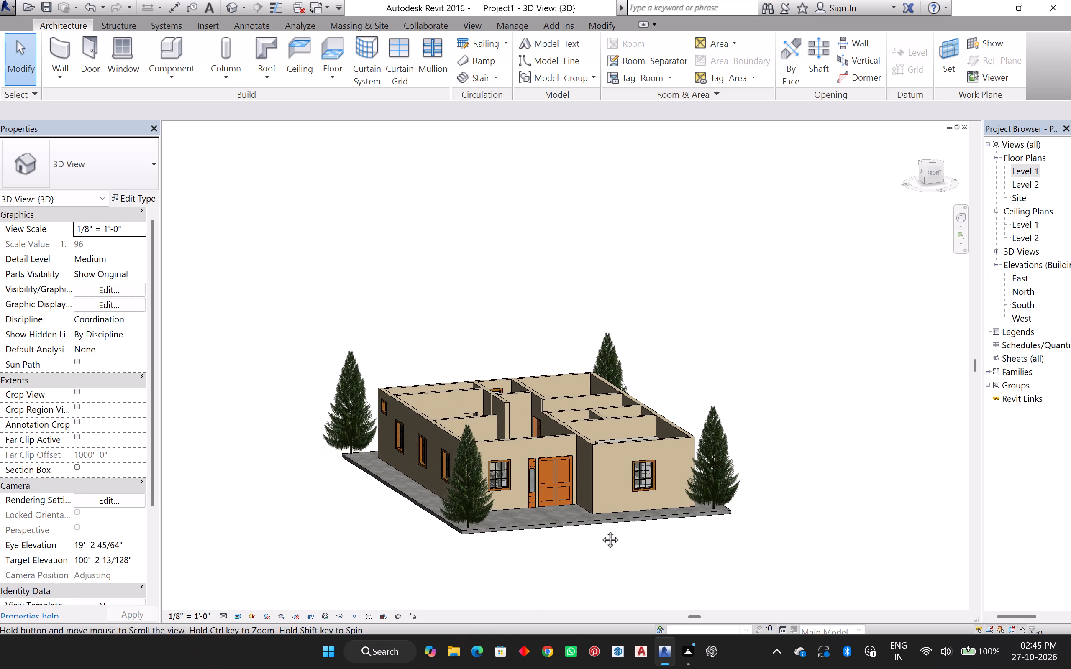
pyautogui.moveTo(601, 530); pyautogui.dragTo(623, 539, button='middle')
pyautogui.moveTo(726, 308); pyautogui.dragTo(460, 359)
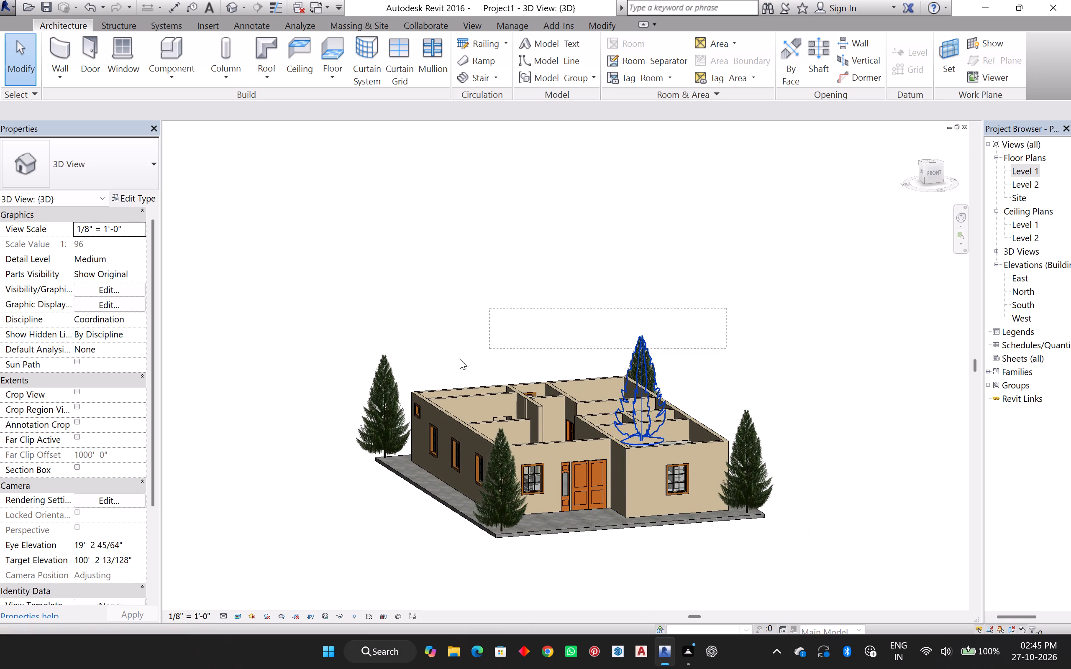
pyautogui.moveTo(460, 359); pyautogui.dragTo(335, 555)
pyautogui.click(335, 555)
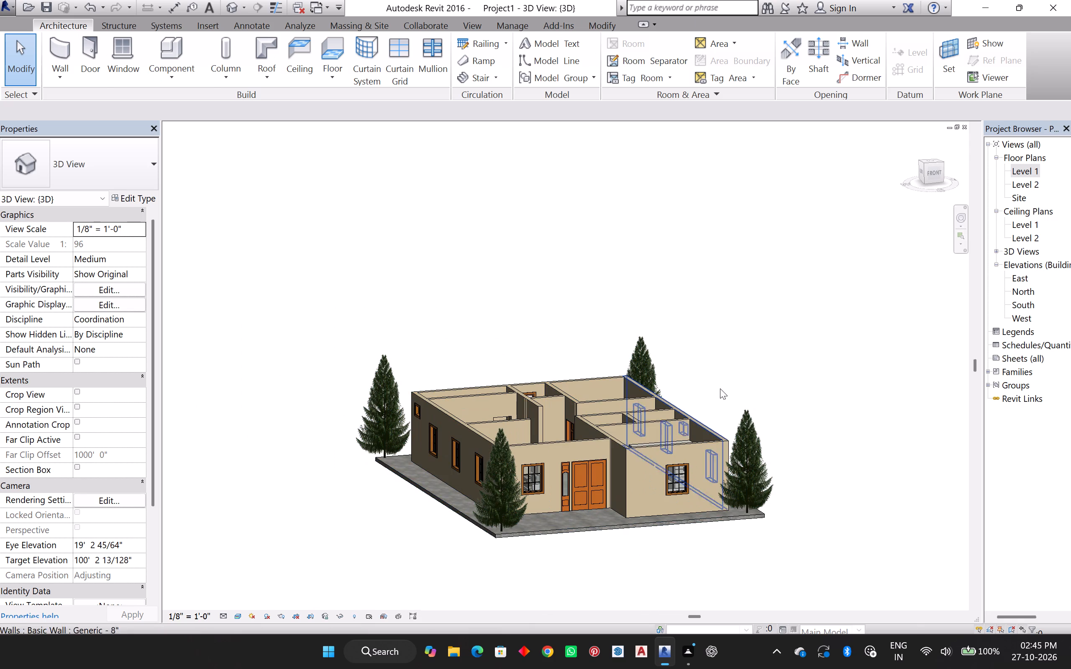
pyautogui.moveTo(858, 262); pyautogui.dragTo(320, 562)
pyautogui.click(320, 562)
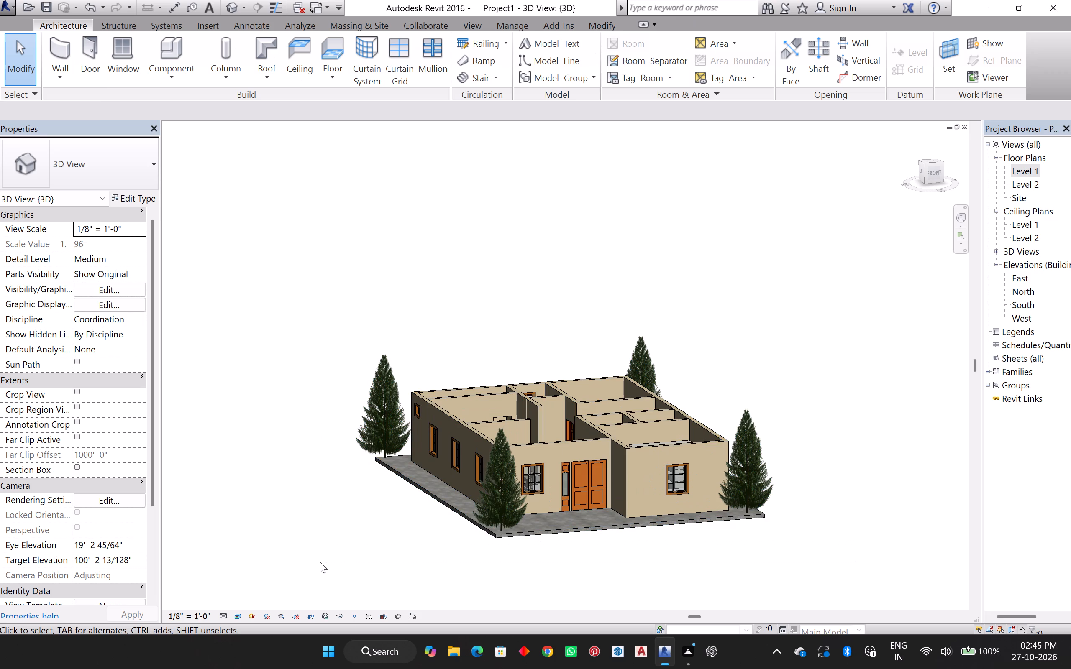
# Copy the entire ground storey, including walls, slab, openings, furnishings and conifers, and paste it aligned to Level 2.
pyautogui.moveTo(282, 266); pyautogui.dragTo(830, 562)
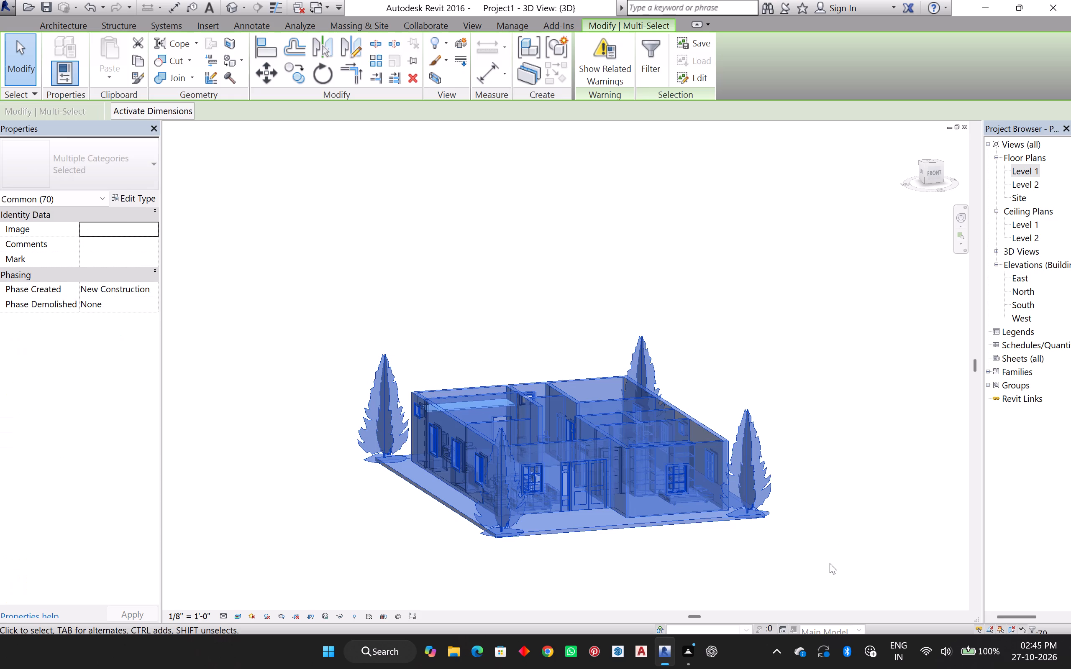
pyautogui.click(143, 60)
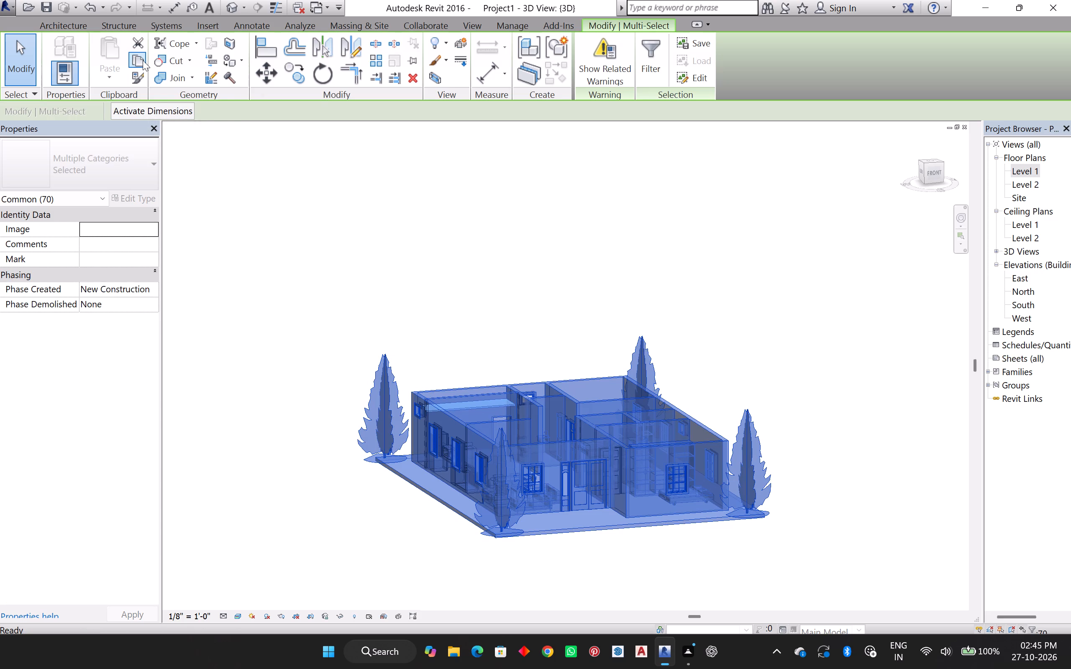
pyautogui.click(143, 60)
pyautogui.click(103, 64)
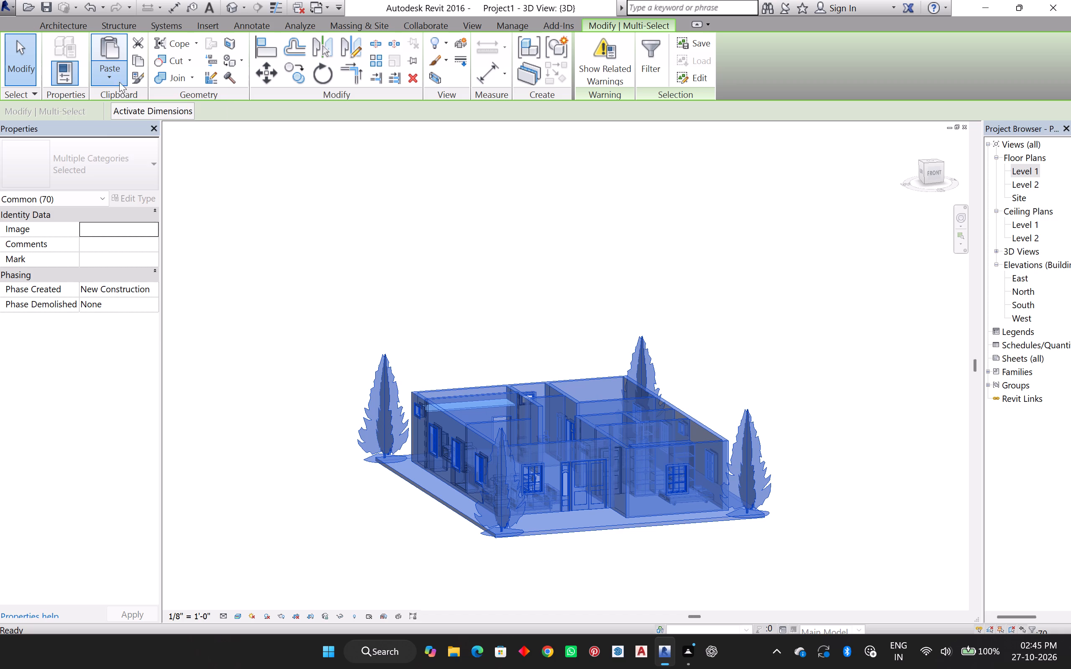
pyautogui.click(160, 135)
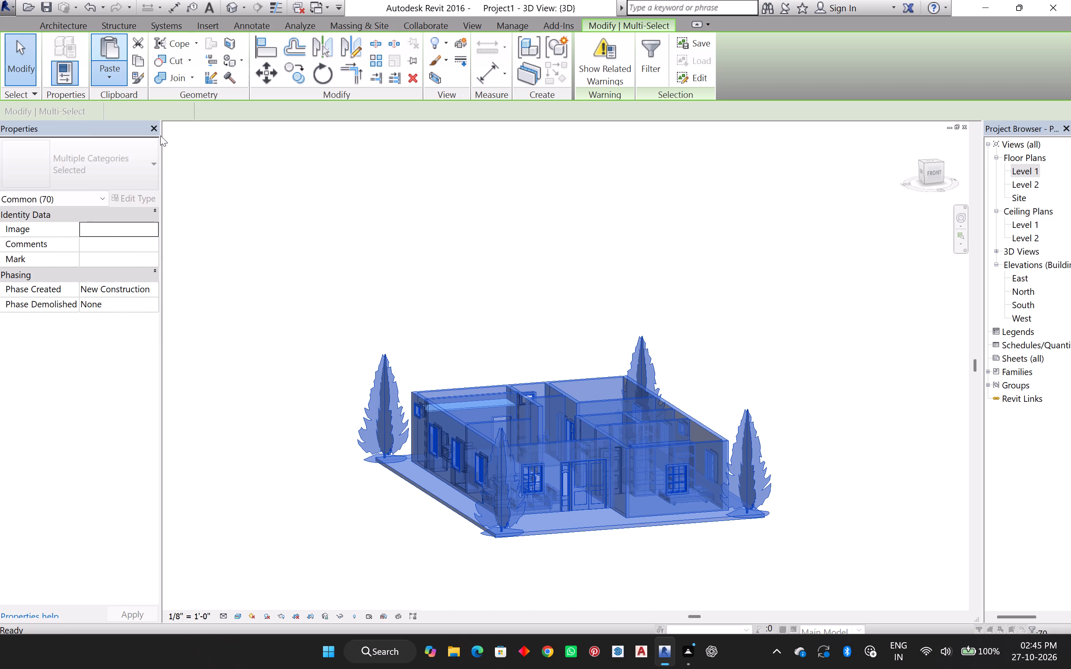
pyautogui.click(521, 240)
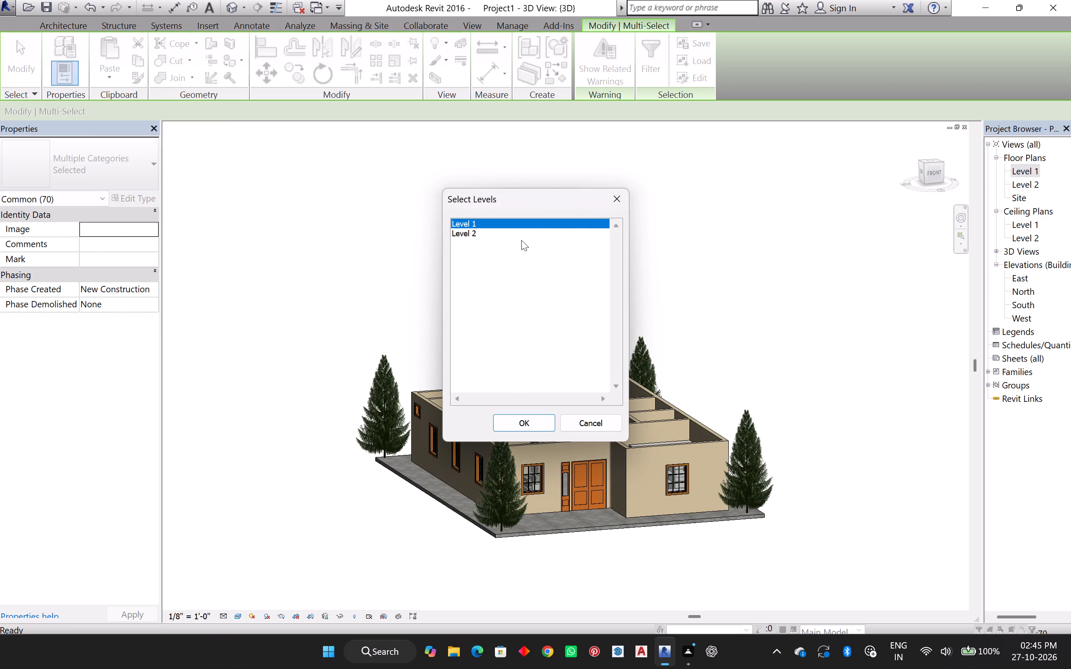
pyautogui.click(467, 230)
pyautogui.click(525, 429)
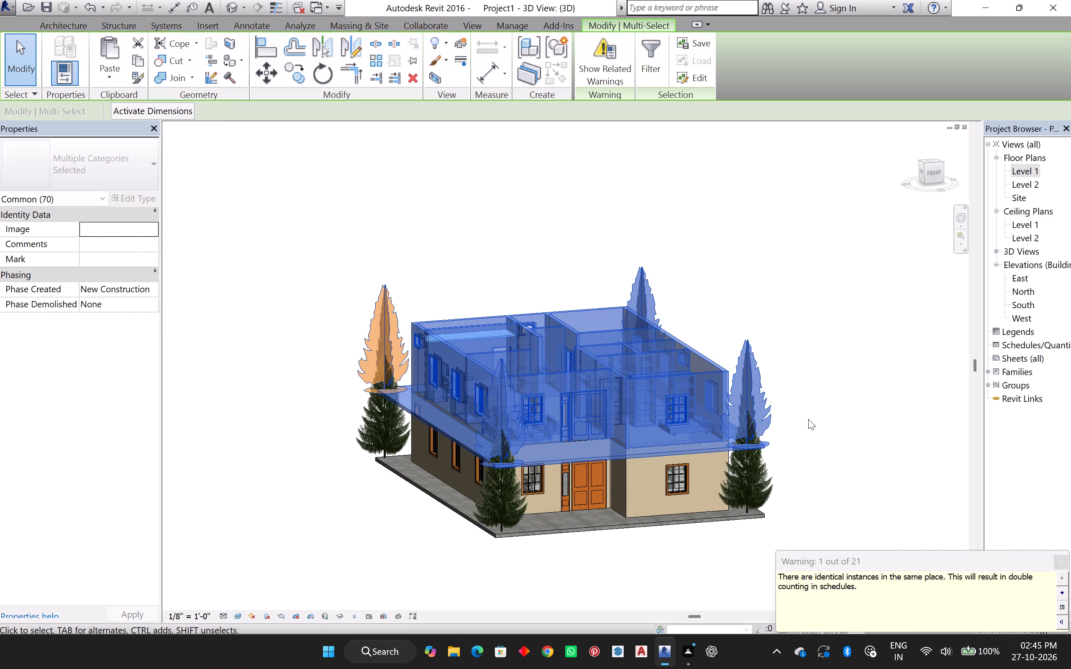
pyautogui.moveTo(830, 407); pyautogui.dragTo(843, 391)
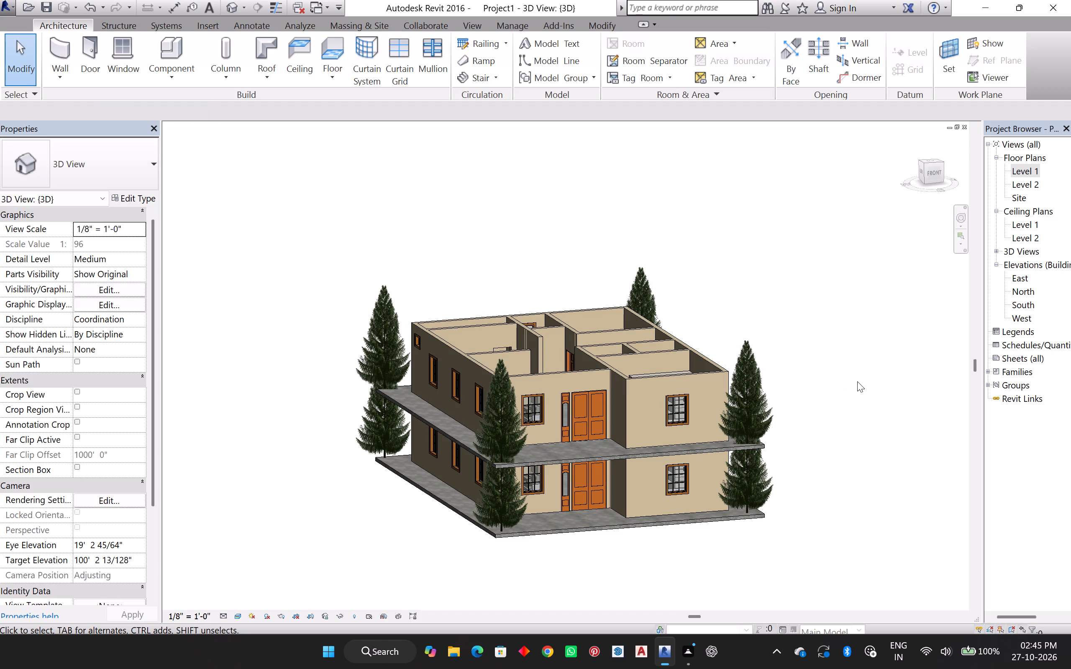
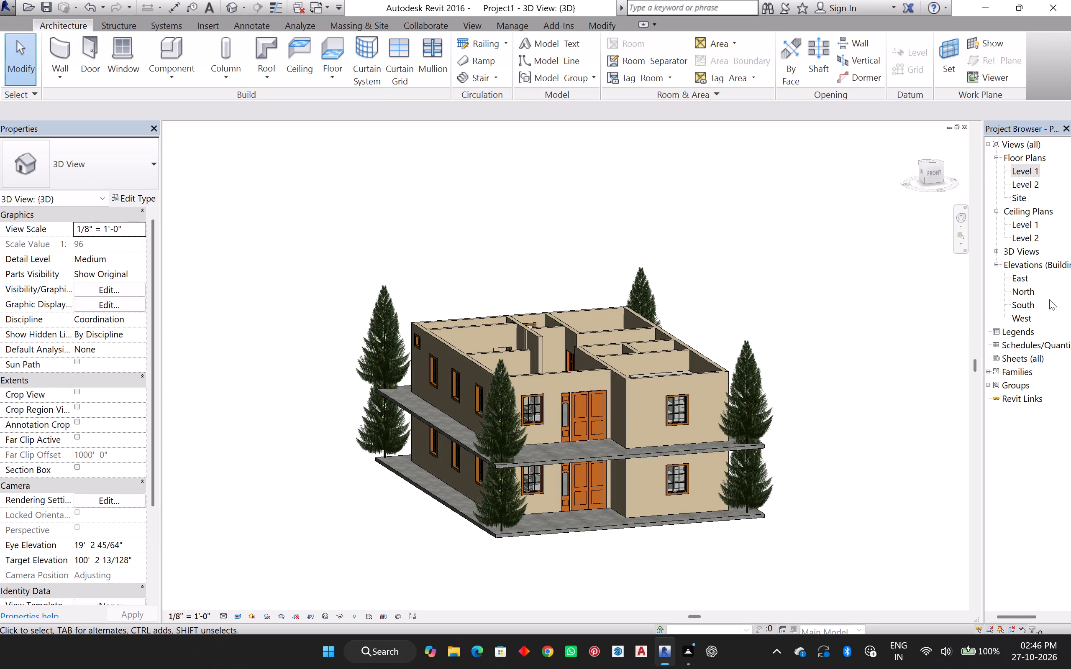
# Undo the paste of the ground storey onto Level 2.
pyautogui.scroll(1, 898, 230)
pyautogui.click(724, 405)
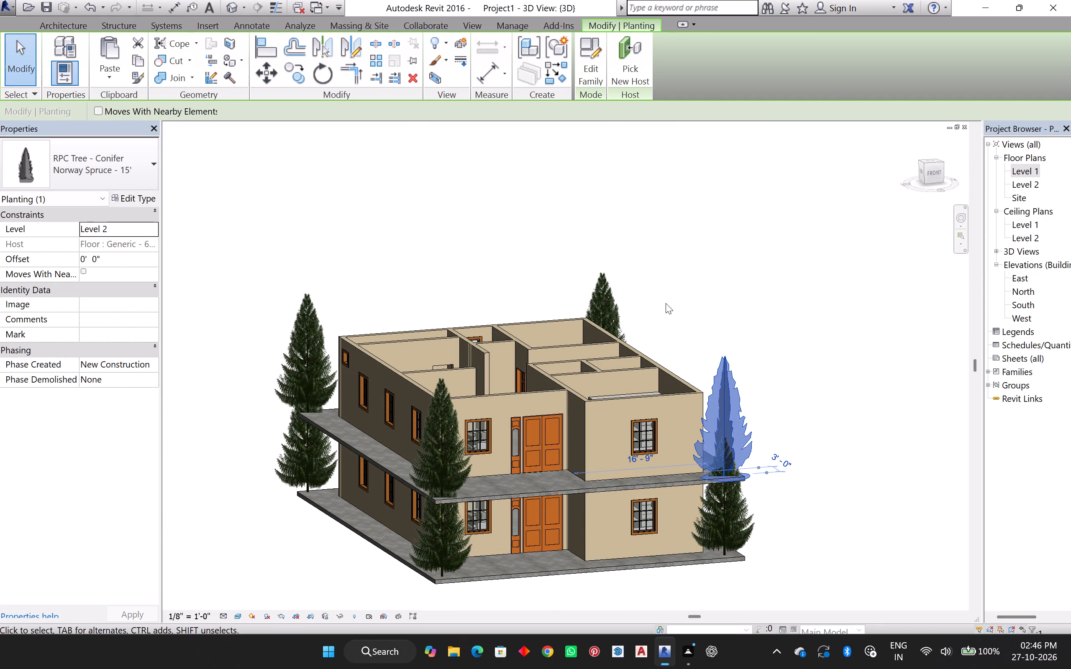
pyautogui.hotkey('ctrl', 'z')
pyautogui.moveTo(556, 534); pyautogui.dragTo(563, 540, button='middle')
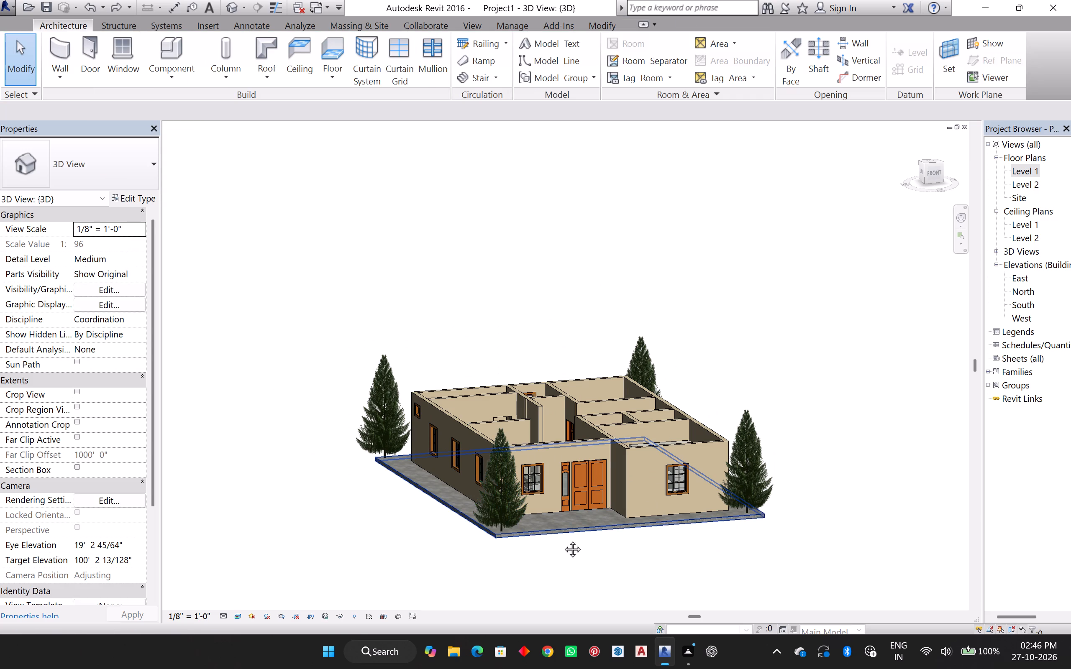
pyautogui.moveTo(563, 540); pyautogui.dragTo(614, 389, button='middle')
pyautogui.moveTo(606, 407); pyautogui.dragTo(606, 426, button='middle')
pyautogui.middleClick(606, 426)
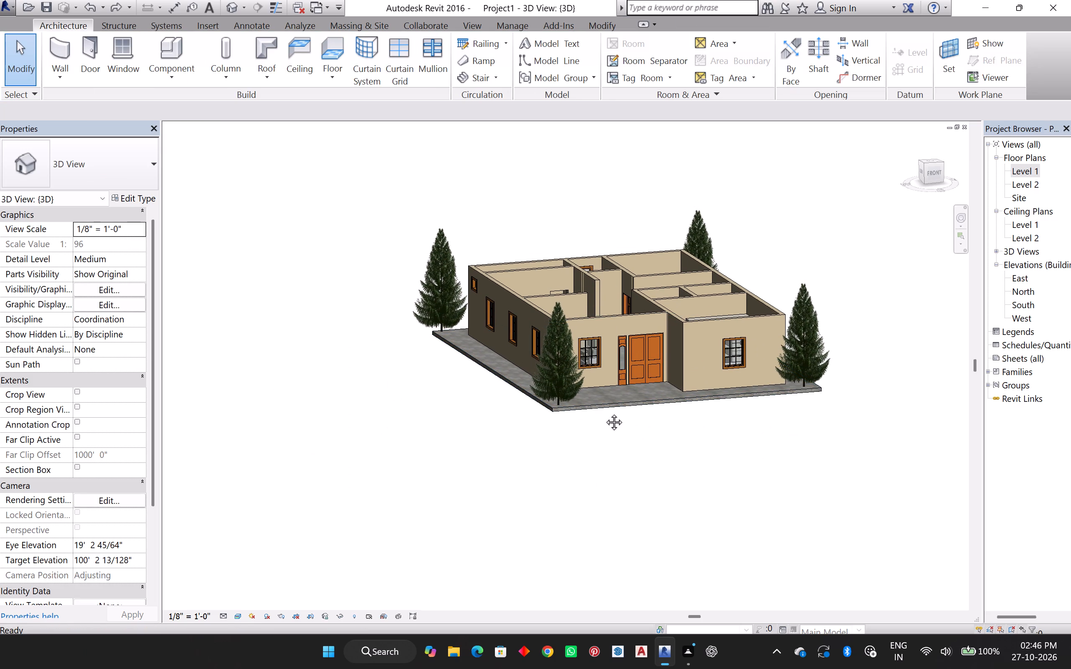
pyautogui.keyDown('shift'); pyautogui.moveTo(605, 410); pyautogui.dragTo(616, 485, button='middle'); pyautogui.keyUp('shift')
pyautogui.keyDown('shift'); pyautogui.middleClick(616, 485); pyautogui.keyUp('shift')
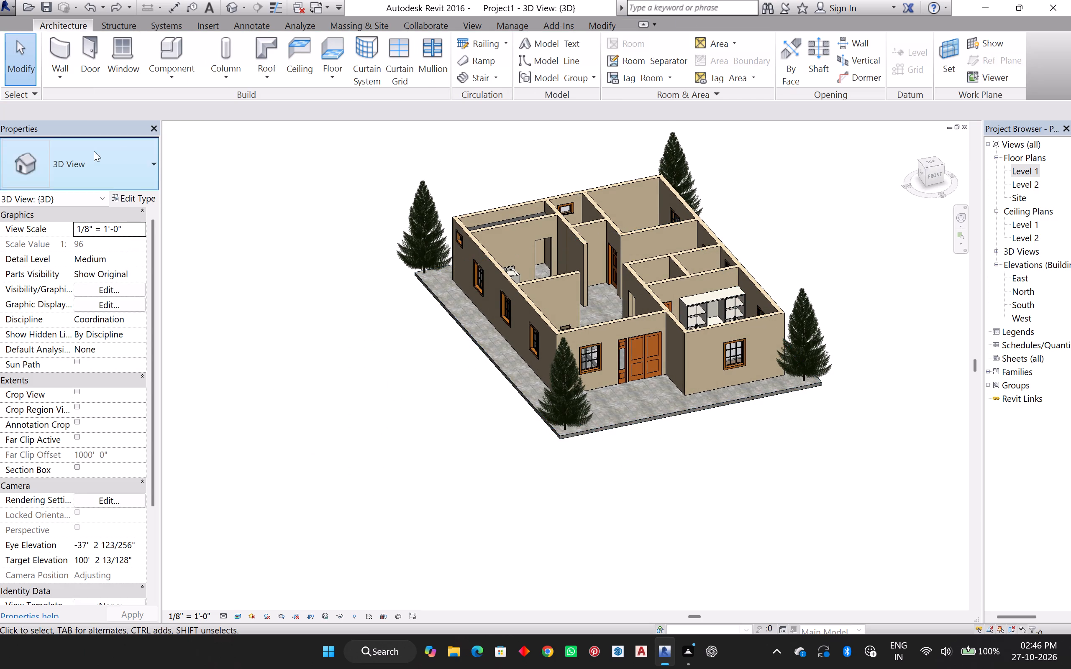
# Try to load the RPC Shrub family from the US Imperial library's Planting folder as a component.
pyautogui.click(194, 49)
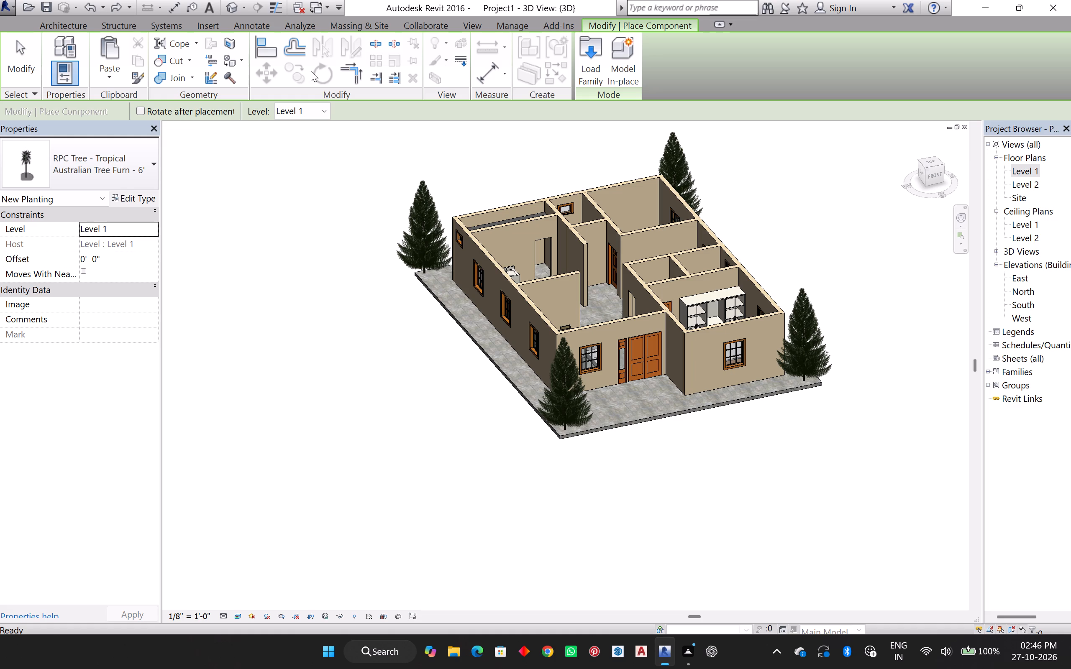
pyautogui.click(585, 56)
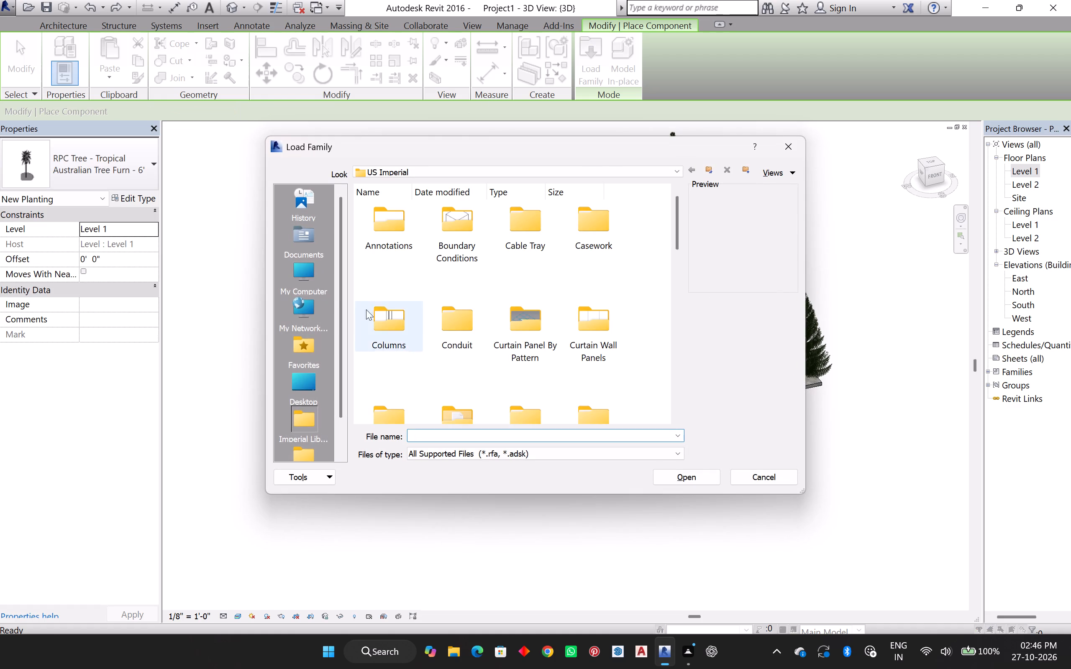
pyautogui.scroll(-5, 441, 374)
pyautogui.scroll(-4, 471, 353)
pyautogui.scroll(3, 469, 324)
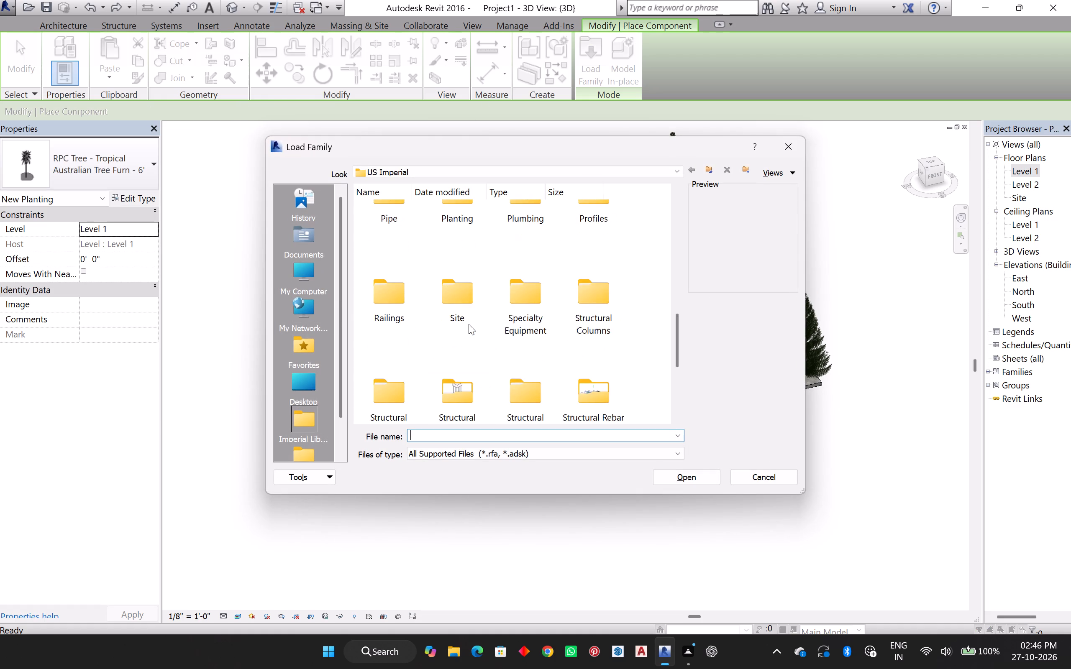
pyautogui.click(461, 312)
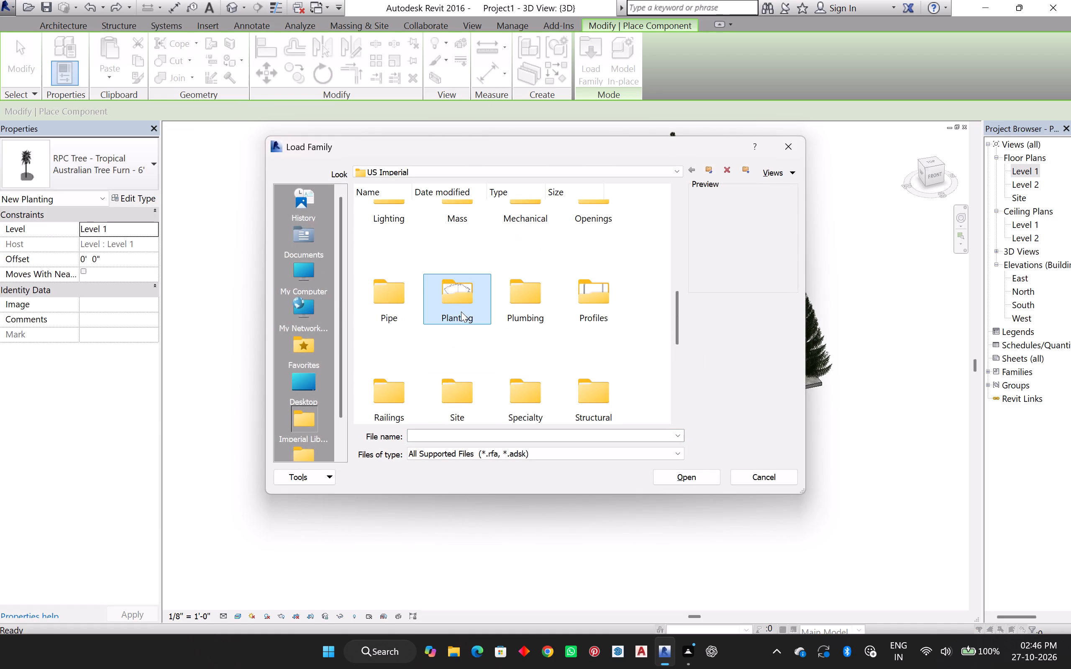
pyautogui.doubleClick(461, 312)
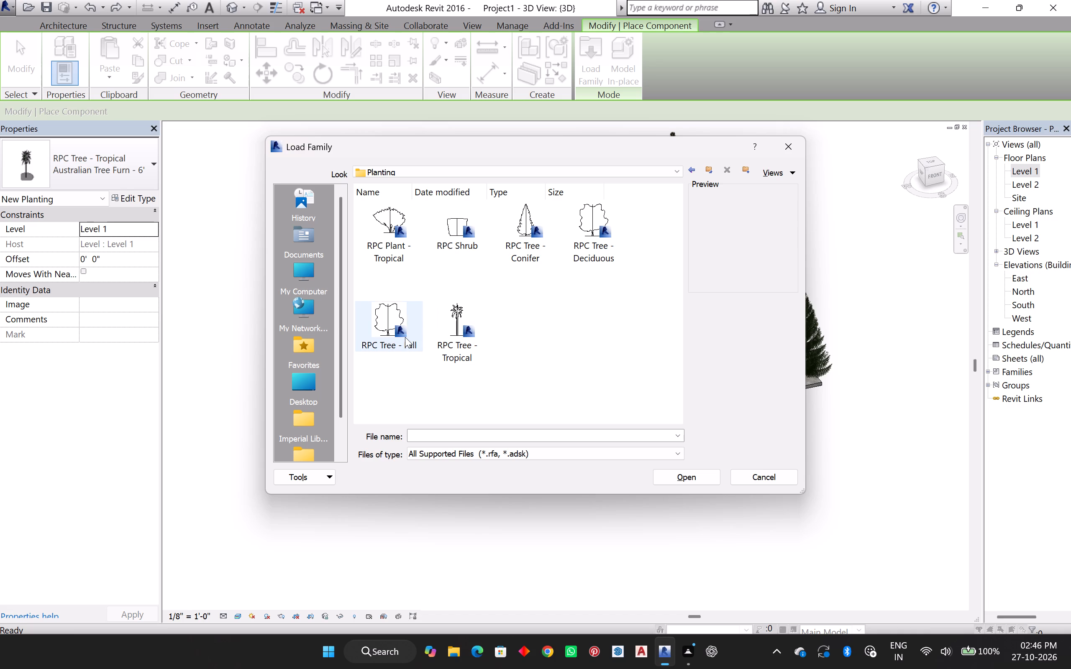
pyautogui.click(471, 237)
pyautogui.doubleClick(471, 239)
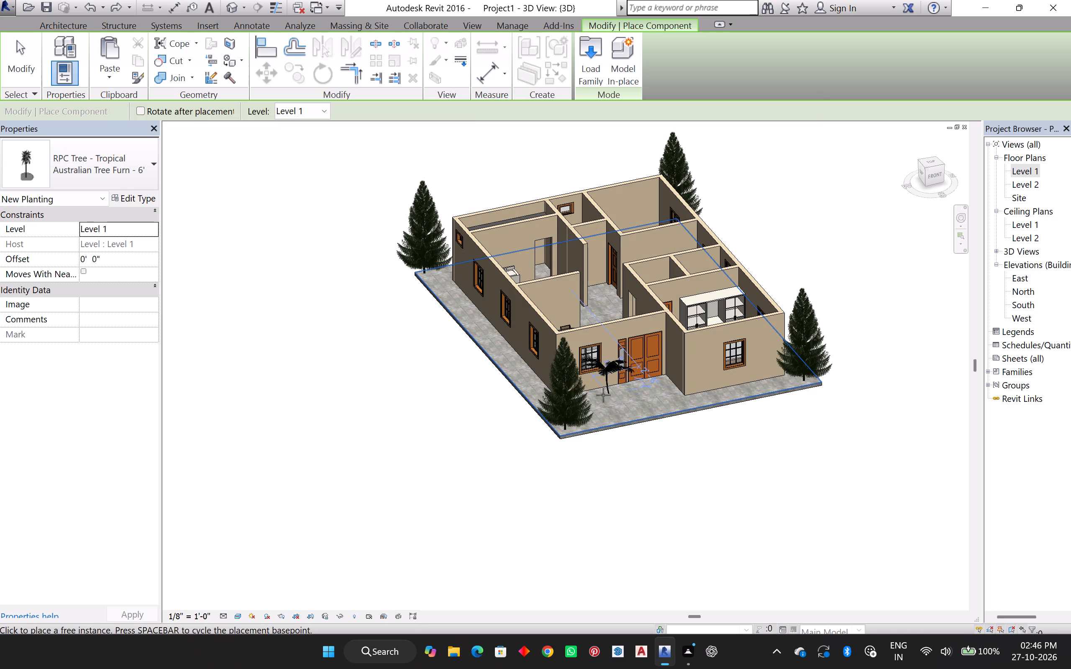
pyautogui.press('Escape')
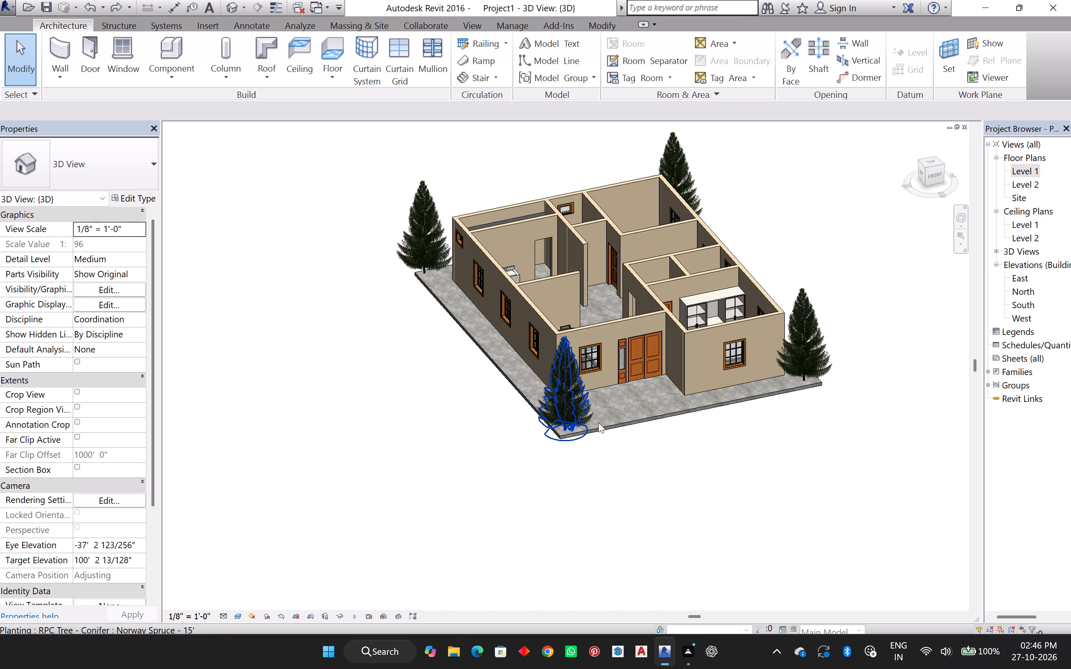
# Examine the single-storey house from above at several tilts, checking the furnished rooms, paved slab and corner conifers.
pyautogui.moveTo(612, 409); pyautogui.dragTo(616, 462, button='middle')
pyautogui.keyDown('shift'); pyautogui.moveTo(614, 447); pyautogui.dragTo(611, 503, button='middle'); pyautogui.keyUp('shift')
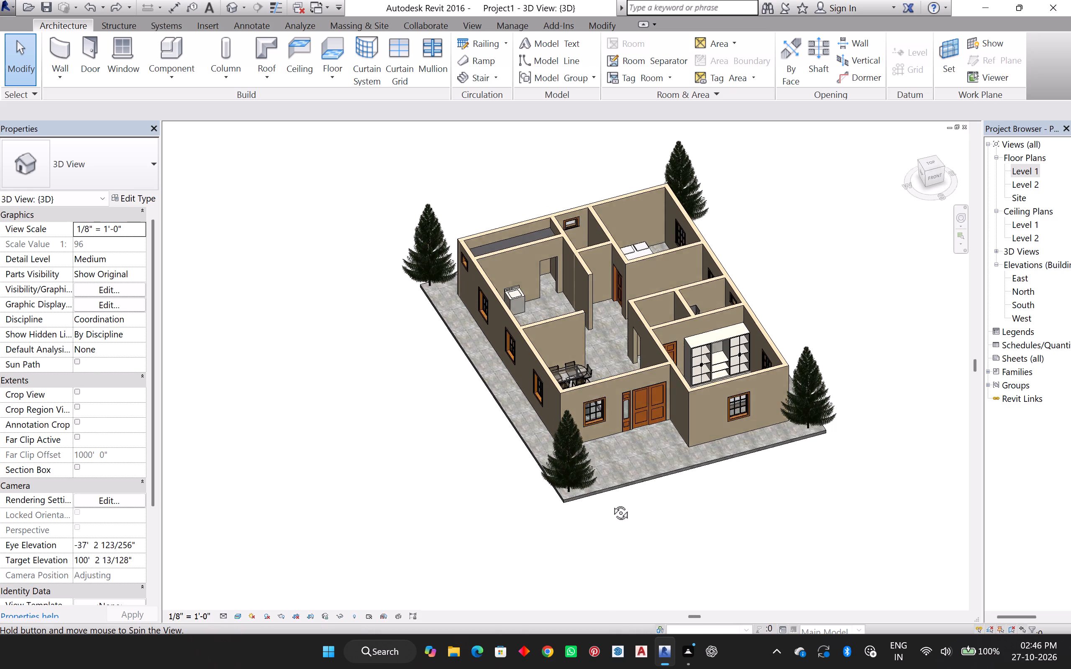
pyautogui.keyDown('shift'); pyautogui.moveTo(611, 503); pyautogui.dragTo(608, 564, button='middle'); pyautogui.keyUp('shift')
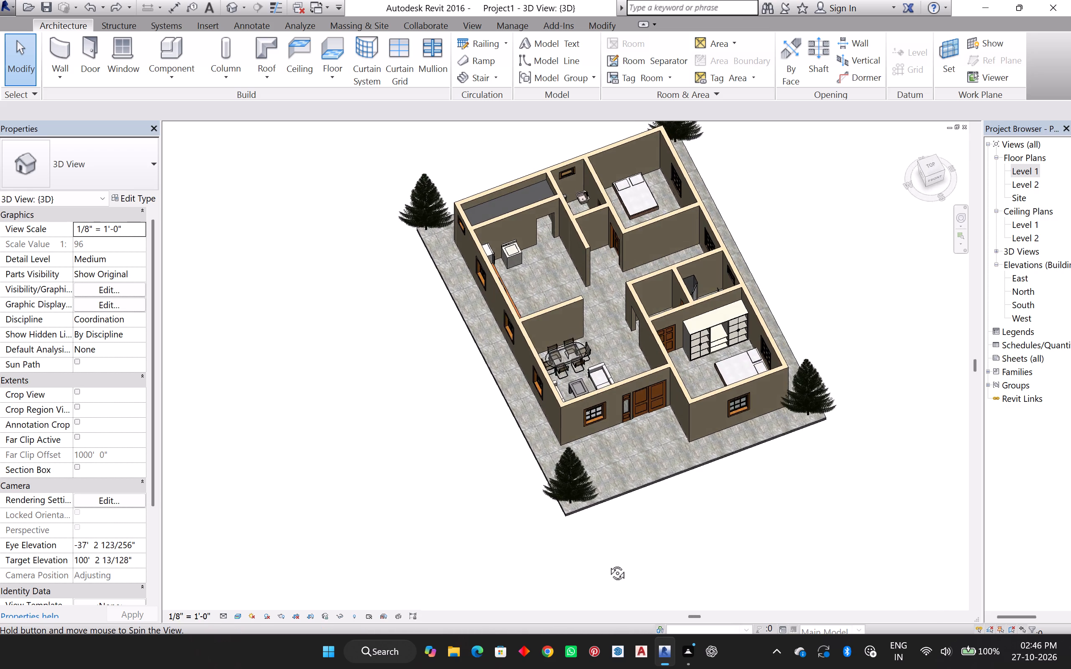
pyautogui.keyDown('shift'); pyautogui.moveTo(608, 564); pyautogui.dragTo(605, 549, button='middle'); pyautogui.keyUp('shift')
pyautogui.keyDown('shift'); pyautogui.moveTo(601, 536); pyautogui.dragTo(601, 514, button='middle'); pyautogui.keyUp('shift')
pyautogui.moveTo(616, 451); pyautogui.dragTo(598, 492, button='middle')
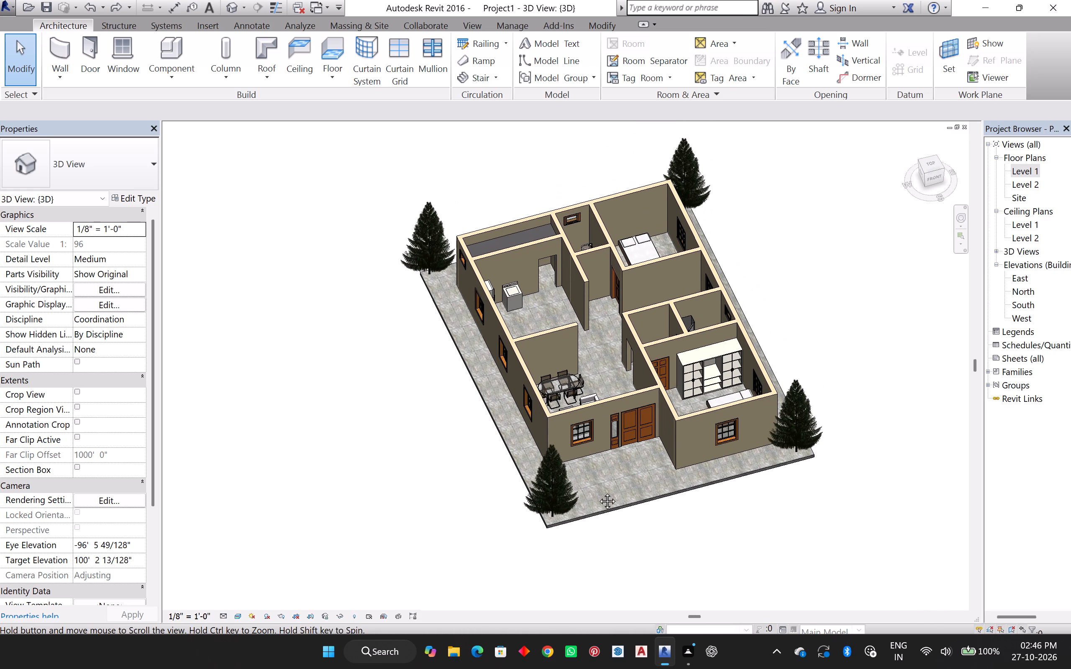
pyautogui.moveTo(598, 492); pyautogui.dragTo(592, 505, button='middle')
pyautogui.moveTo(592, 523); pyautogui.dragTo(593, 511, button='middle')
pyautogui.keyDown('shift'); pyautogui.moveTo(593, 509); pyautogui.dragTo(594, 480, button='middle'); pyautogui.keyUp('shift')
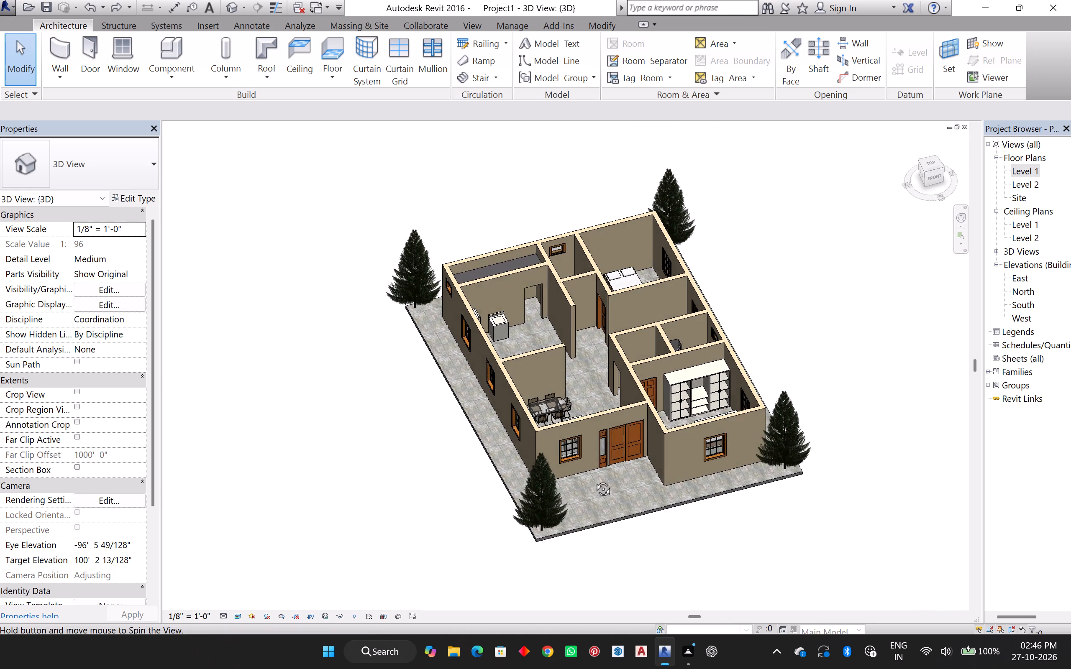
pyautogui.keyDown('shift'); pyautogui.moveTo(594, 480); pyautogui.dragTo(593, 435, button='middle'); pyautogui.keyUp('shift')
# Capture a rectangular screenshot of the 3D view with the whole house seen from its front corner above.
pyautogui.scroll(4, 593, 435)
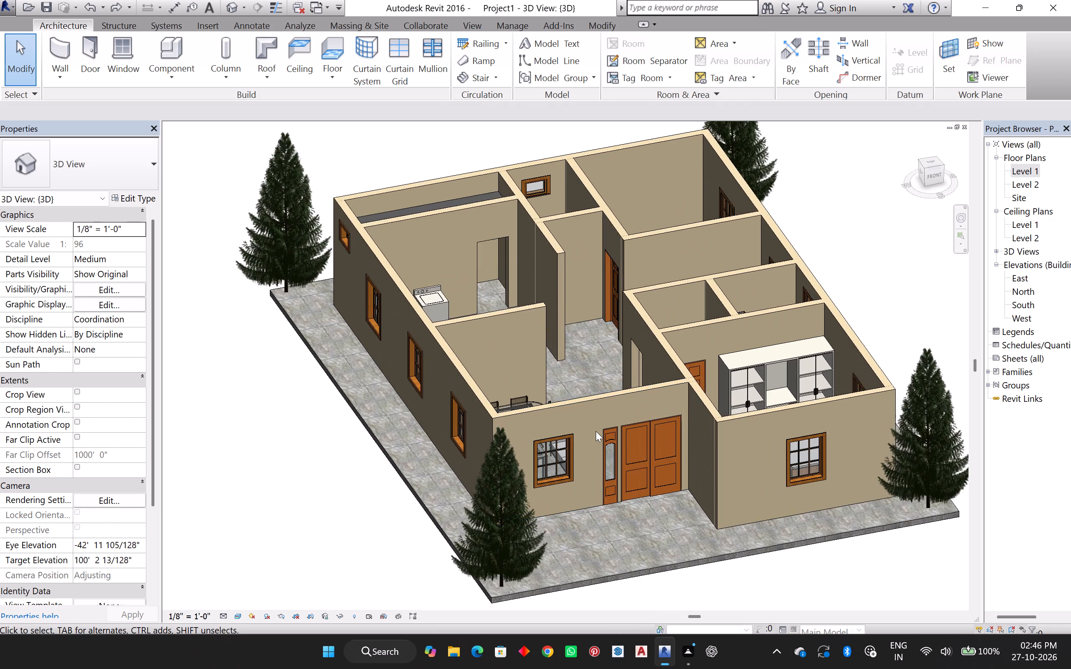
pyautogui.scroll(-1, 597, 433)
pyautogui.keyDown('shift'); pyautogui.moveTo(603, 429); pyautogui.dragTo(593, 457, button='middle'); pyautogui.keyUp('shift')
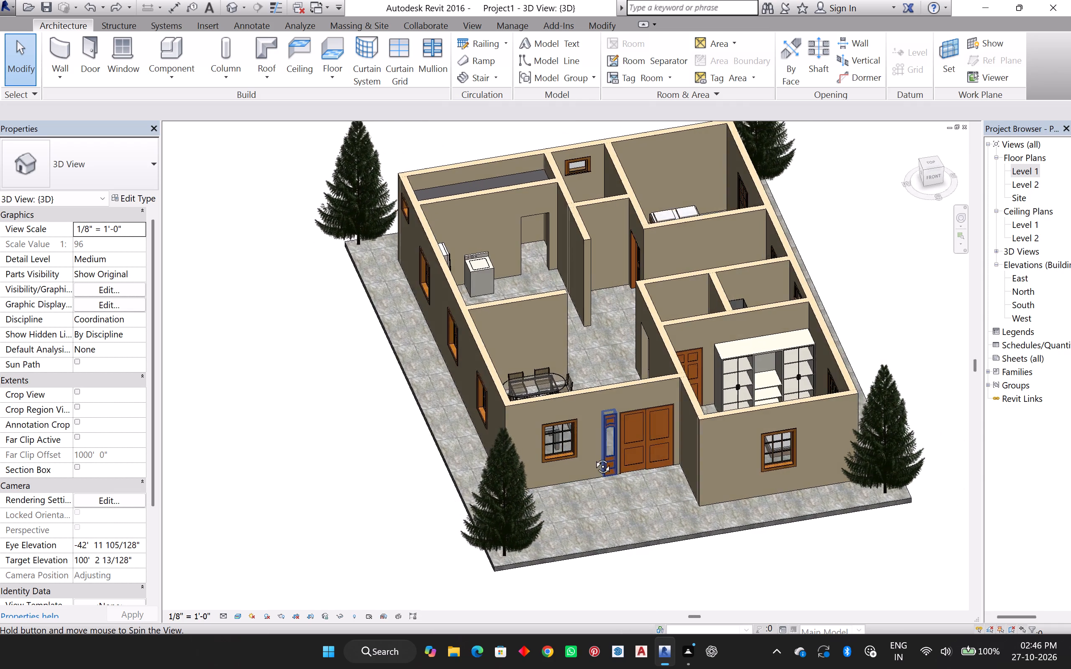
pyautogui.keyDown('shift'); pyautogui.moveTo(593, 457); pyautogui.dragTo(617, 450, button='middle'); pyautogui.keyUp('shift')
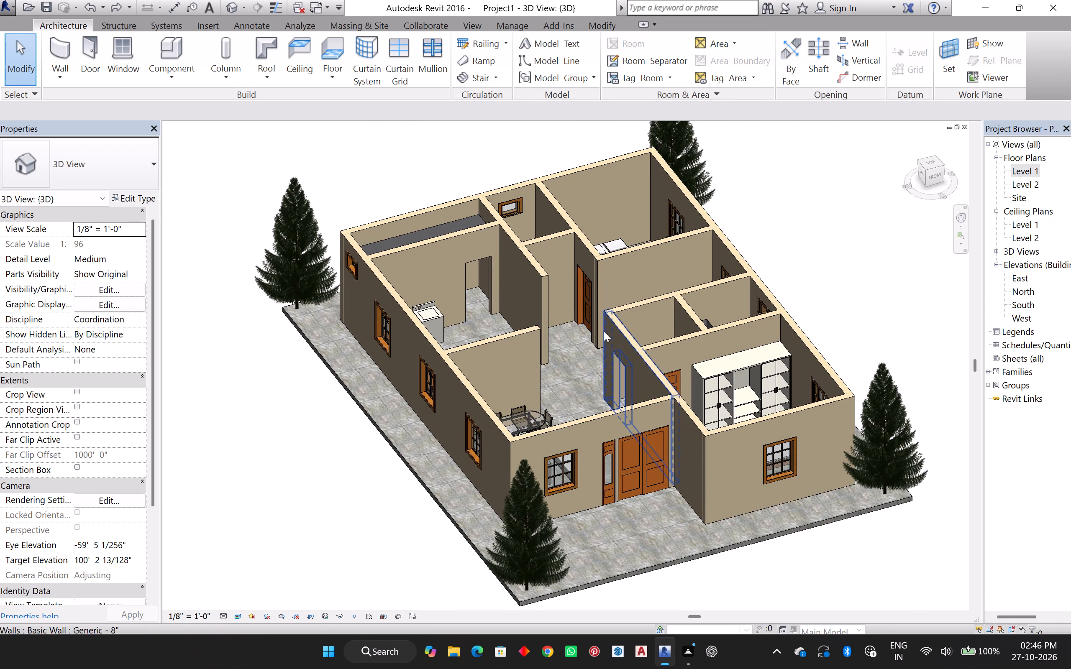
pyautogui.moveTo(600, 334); pyautogui.dragTo(586, 344, button='middle')
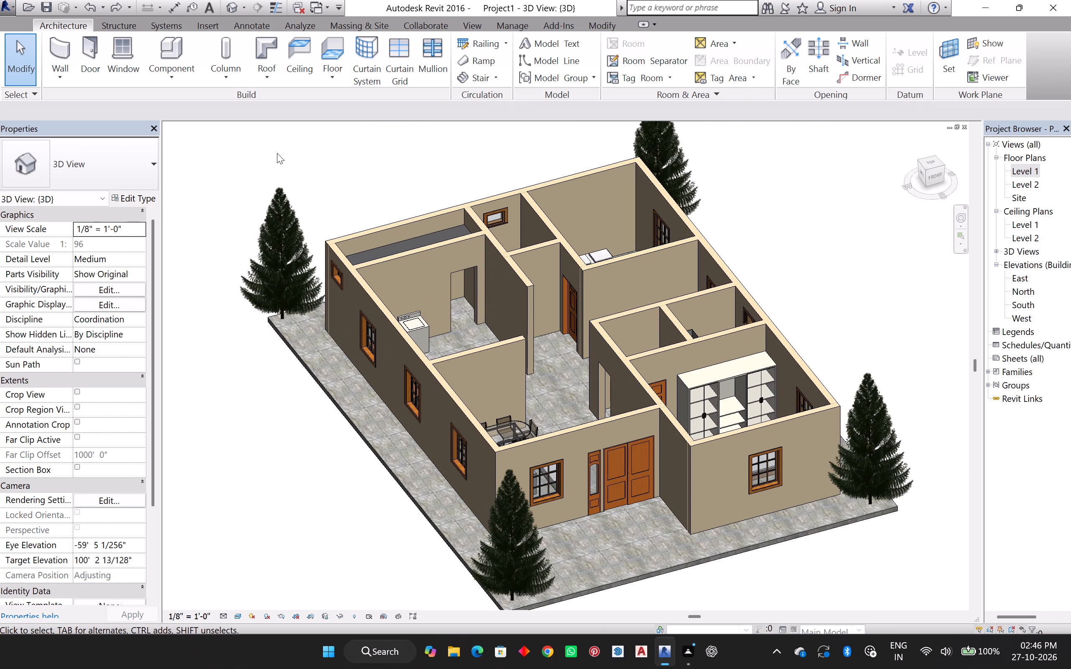
pyautogui.press('Print')
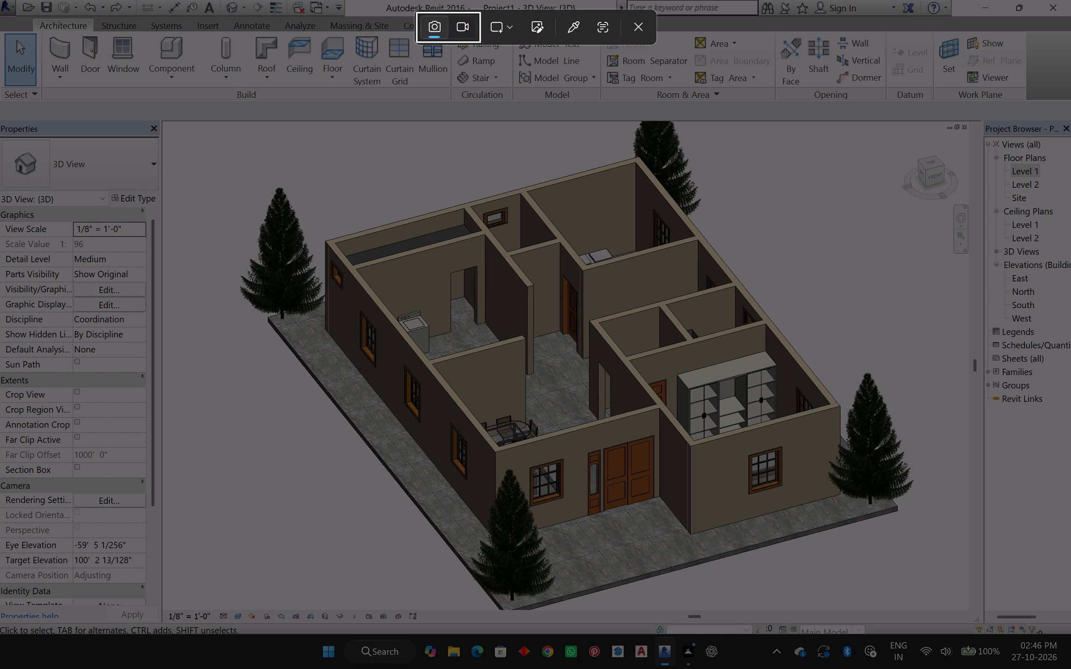
pyautogui.moveTo(163, 122); pyautogui.dragTo(929, 490)
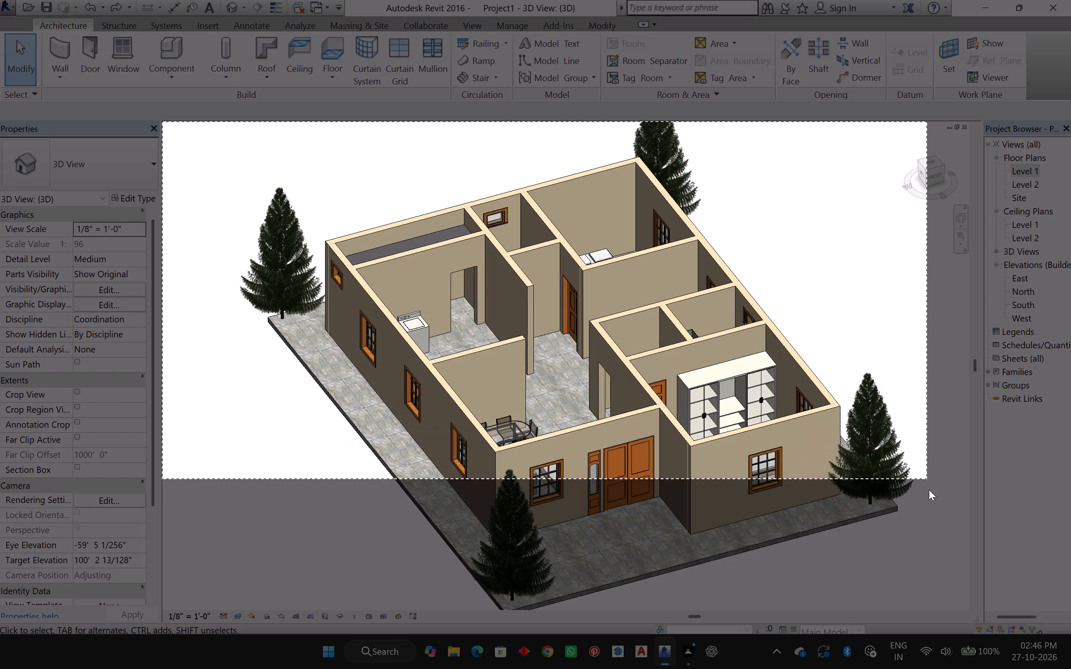
pyautogui.moveTo(929, 490); pyautogui.dragTo(937, 610)
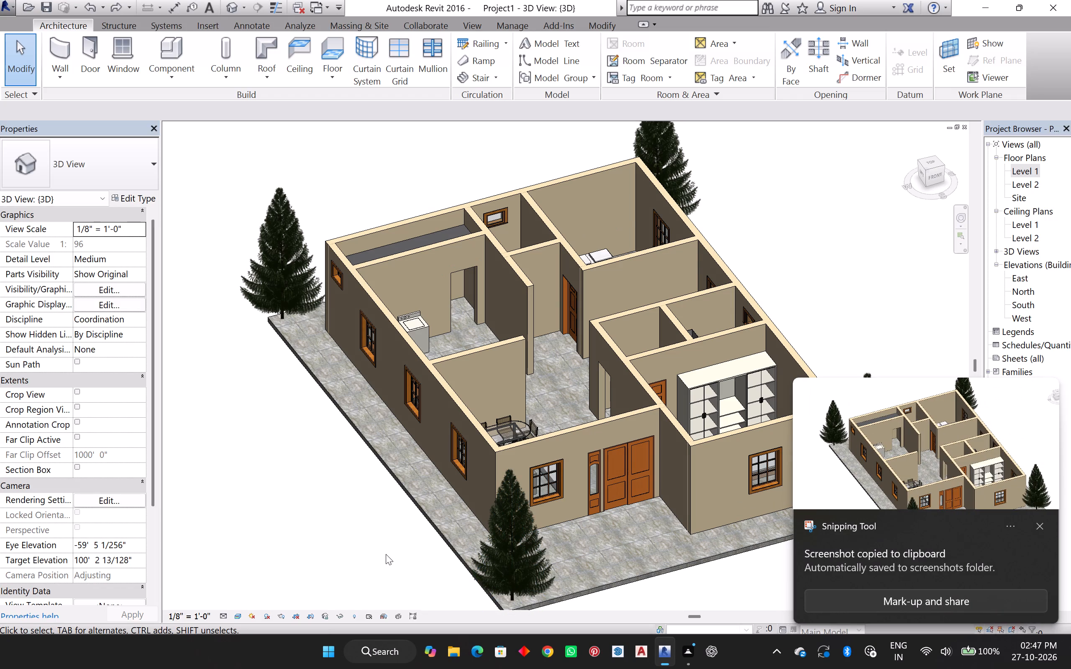
# Examine the house from the rear and side, looking into the living area and kitchen, and dismiss the screenshot notification.
pyautogui.keyDown('shift'); pyautogui.moveTo(385, 554); pyautogui.dragTo(824, 523, button='middle'); pyautogui.keyUp('shift')
pyautogui.moveTo(659, 405); pyautogui.dragTo(210, 234, button='middle')
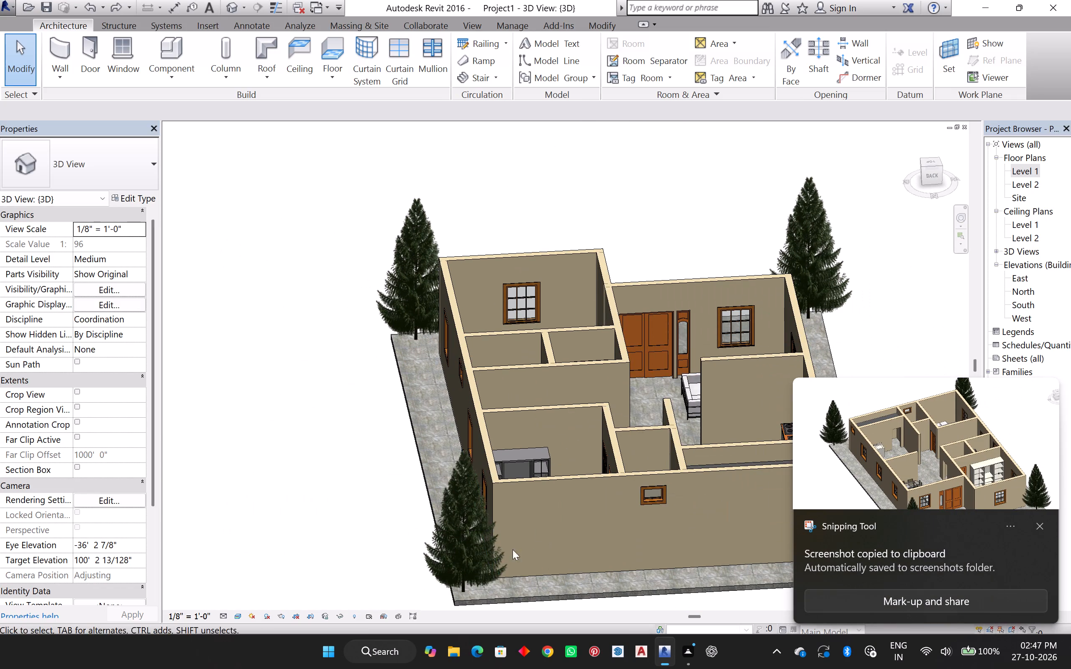
pyautogui.keyDown('shift'); pyautogui.moveTo(491, 552); pyautogui.dragTo(601, 594, button='middle'); pyautogui.keyUp('shift')
pyautogui.moveTo(556, 457); pyautogui.dragTo(543, 456, button='middle')
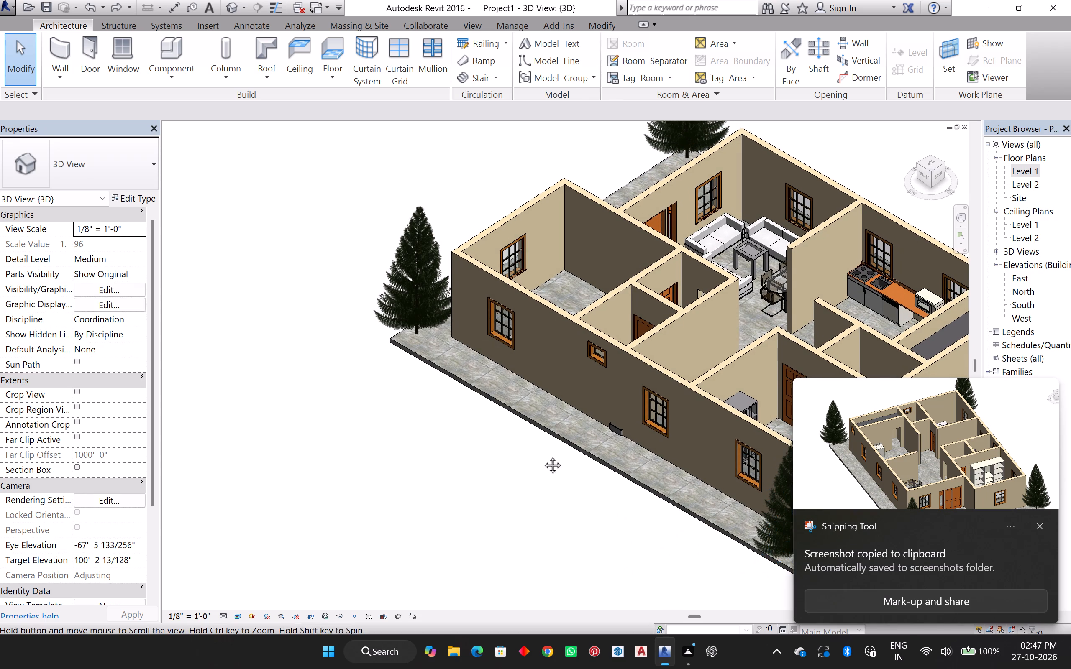
pyautogui.moveTo(543, 456); pyautogui.dragTo(325, 508, button='middle')
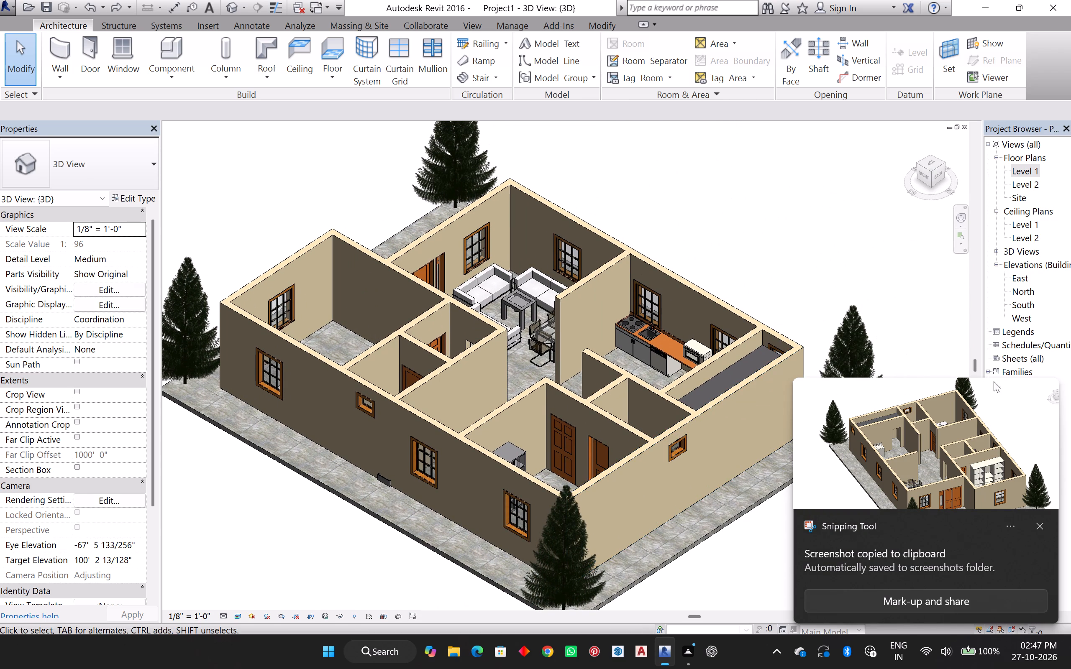
pyautogui.click(900, 327)
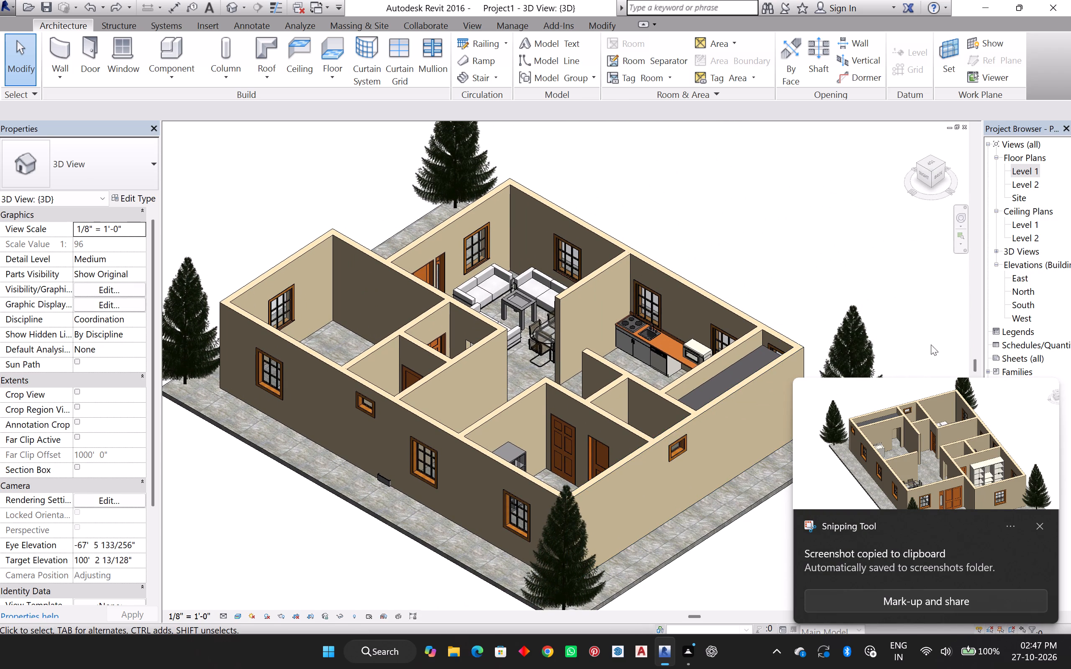
pyautogui.click(925, 339)
pyautogui.click(766, 547)
pyautogui.click(1044, 523)
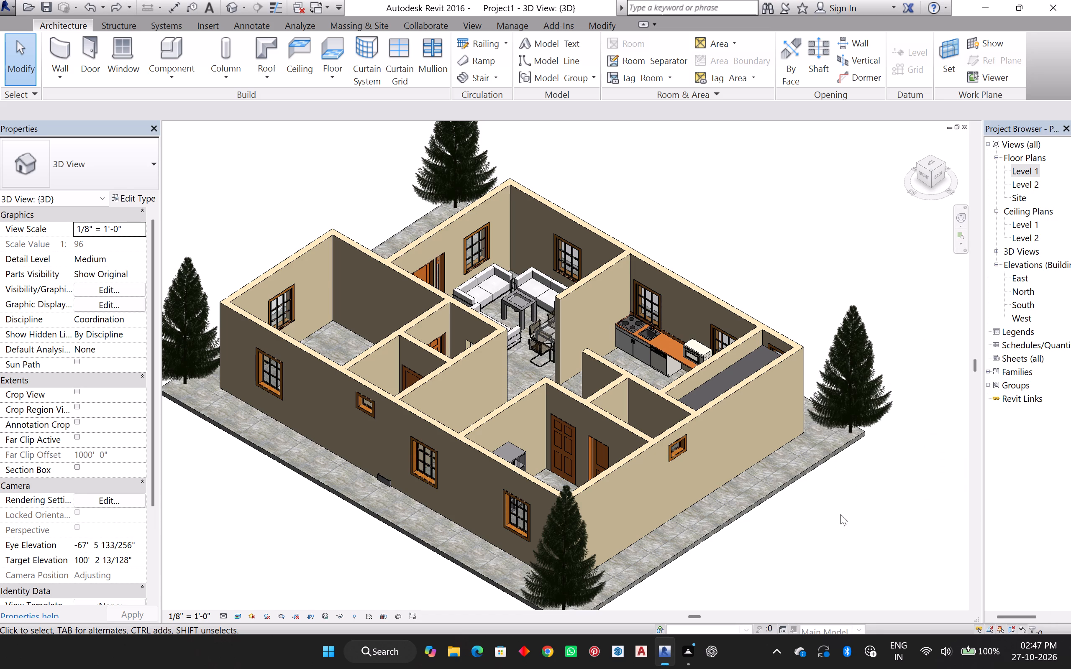
# Examine the kitchen, rear bedroom, bathroom and the ceiling-covered narrow room behind the kitchen from above and the rear.
pyautogui.keyDown('shift'); pyautogui.moveTo(840, 527); pyautogui.dragTo(759, 541, button='middle'); pyautogui.keyUp('shift')
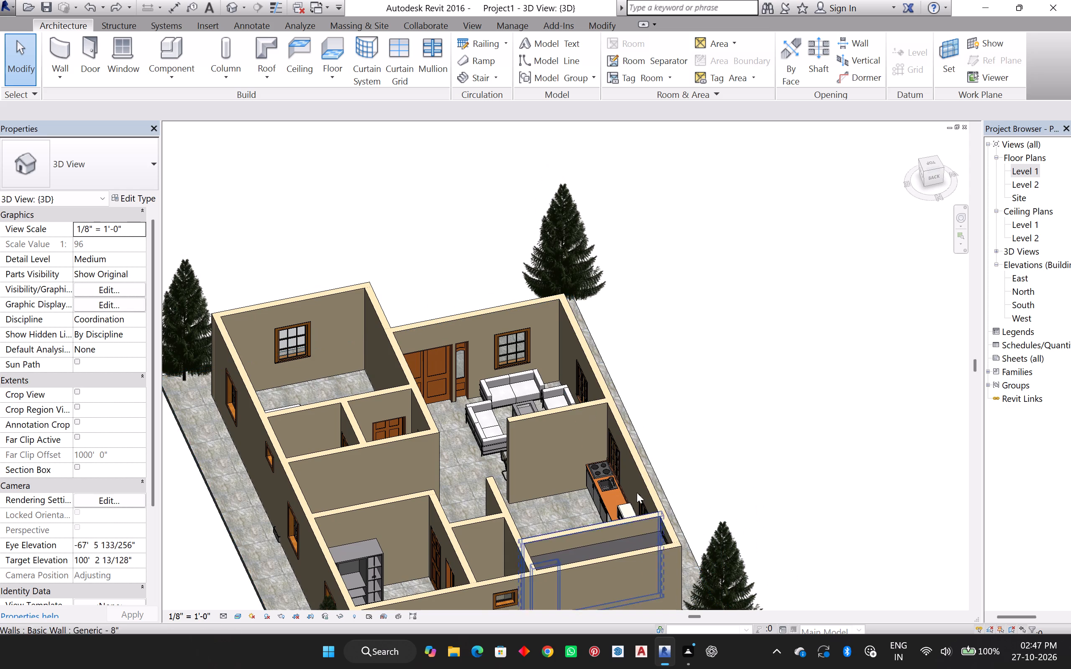
pyautogui.scroll(4, 593, 533)
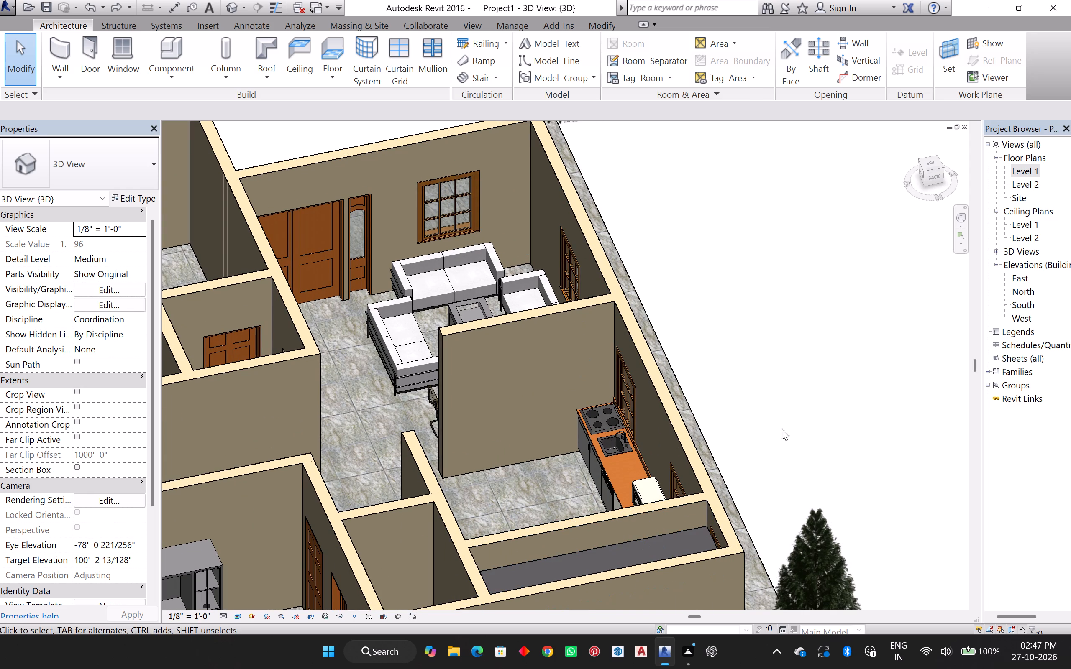
pyautogui.moveTo(794, 405); pyautogui.dragTo(862, 196, button='middle')
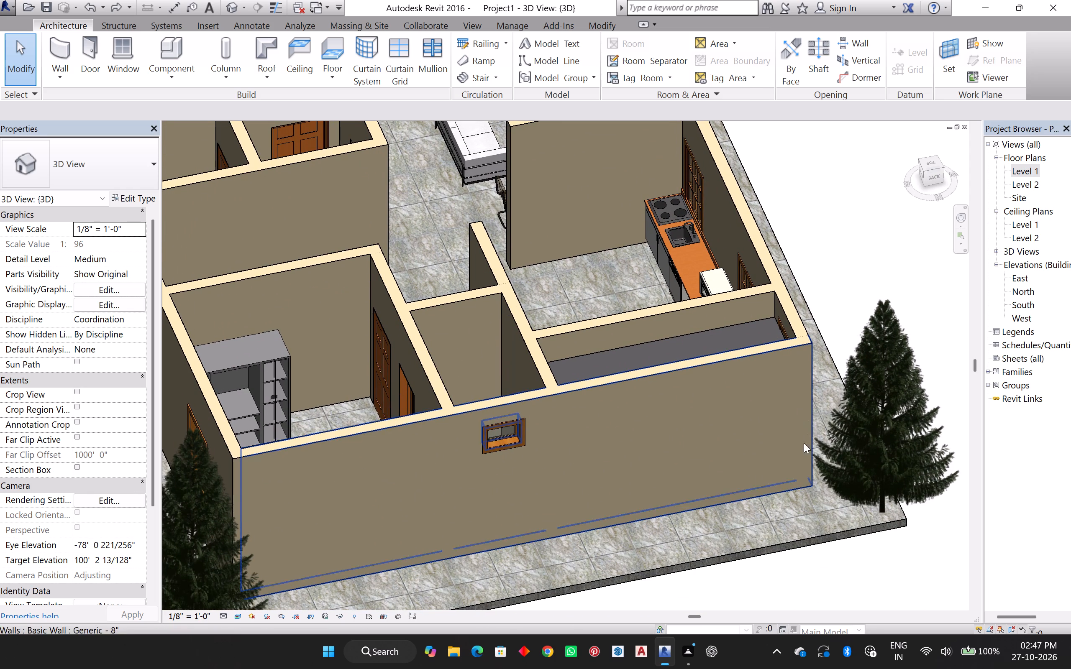
pyautogui.keyDown('shift'); pyautogui.moveTo(766, 454); pyautogui.dragTo(773, 613, button='middle'); pyautogui.keyUp('shift')
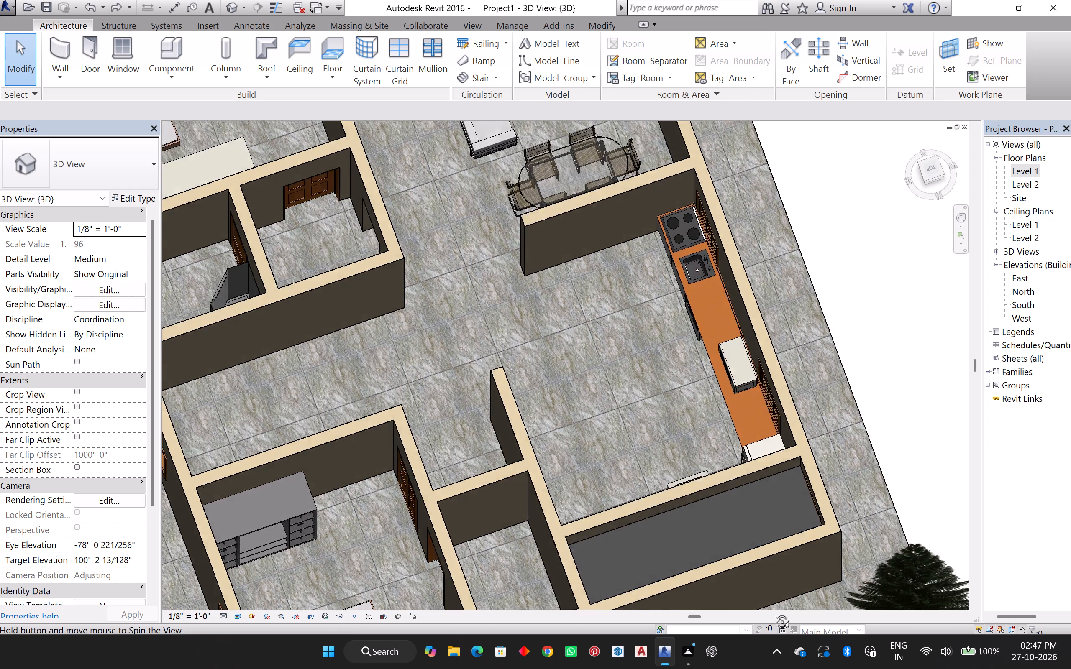
pyautogui.keyDown('shift'); pyautogui.moveTo(773, 613); pyautogui.dragTo(773, 642, button='middle'); pyautogui.keyUp('shift')
pyautogui.keyDown('shift'); pyautogui.scroll(1, 764, 633); pyautogui.keyUp('shift')
pyautogui.click(735, 554)
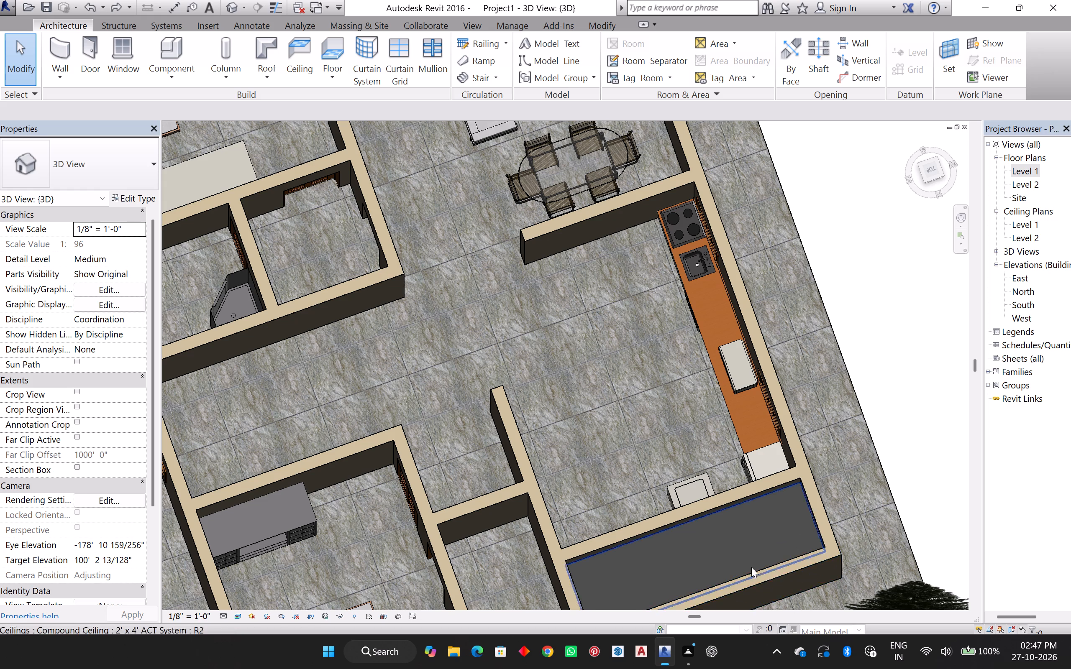
pyautogui.scroll(5, 747, 565)
pyautogui.moveTo(748, 564); pyautogui.dragTo(779, 490, button='middle')
pyautogui.keyDown('shift'); pyautogui.moveTo(738, 534); pyautogui.dragTo(783, 470, button='middle'); pyautogui.keyUp('shift')
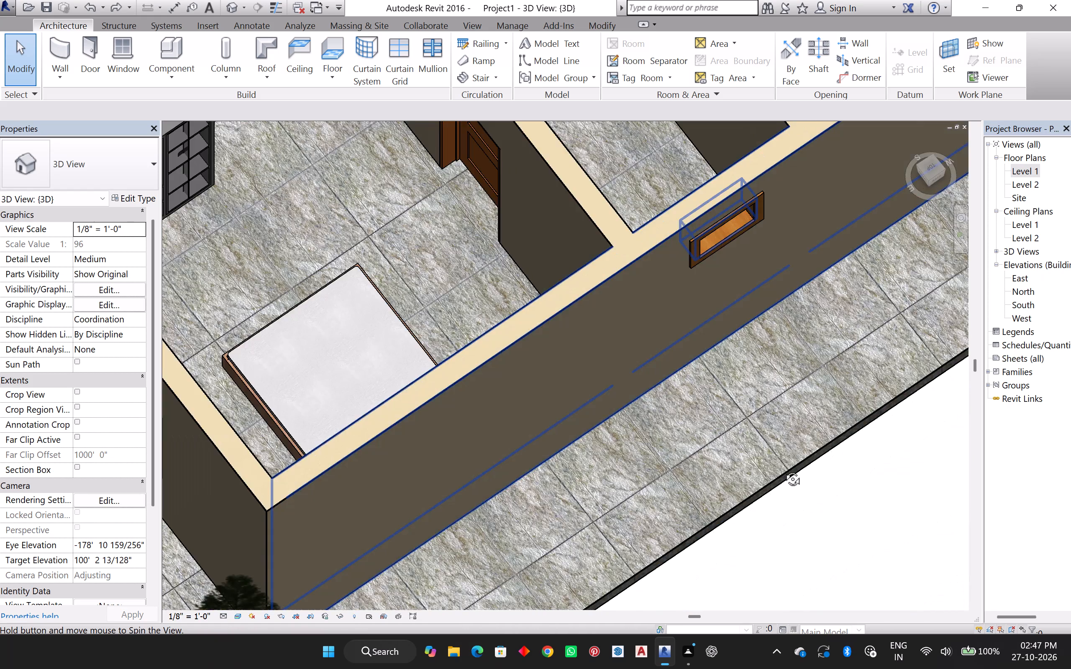
pyautogui.keyDown('shift'); pyautogui.moveTo(783, 470); pyautogui.dragTo(753, 540, button='middle'); pyautogui.keyUp('shift')
pyautogui.scroll(2, 528, 264)
pyautogui.keyDown('shift'); pyautogui.scroll(-2, 502, 374); pyautogui.keyUp('shift')
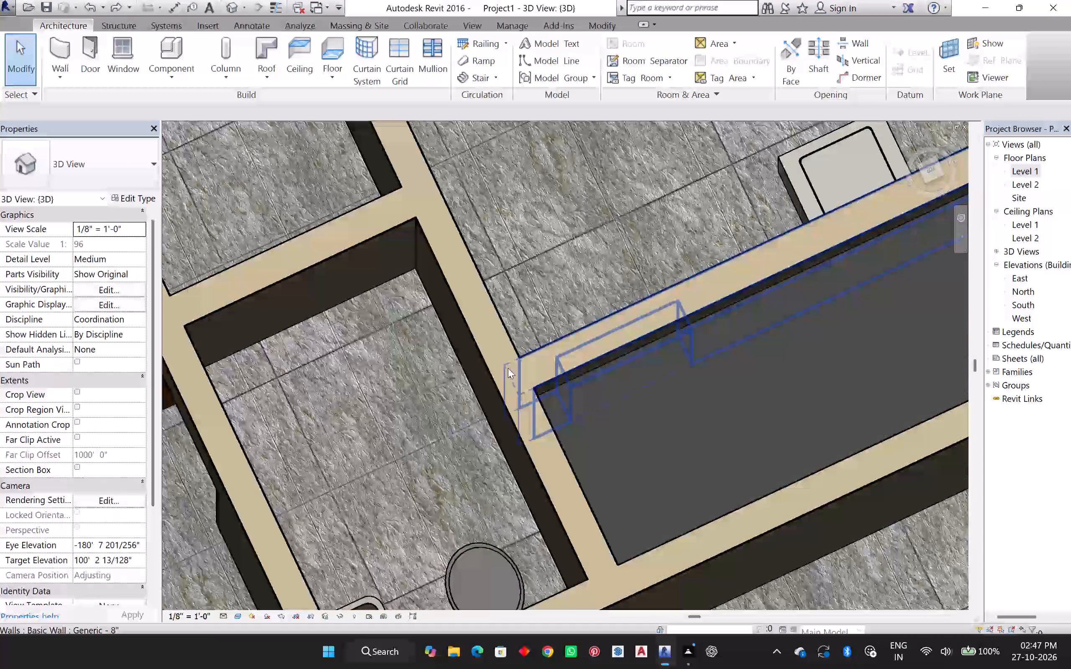
pyautogui.scroll(-7, 508, 368)
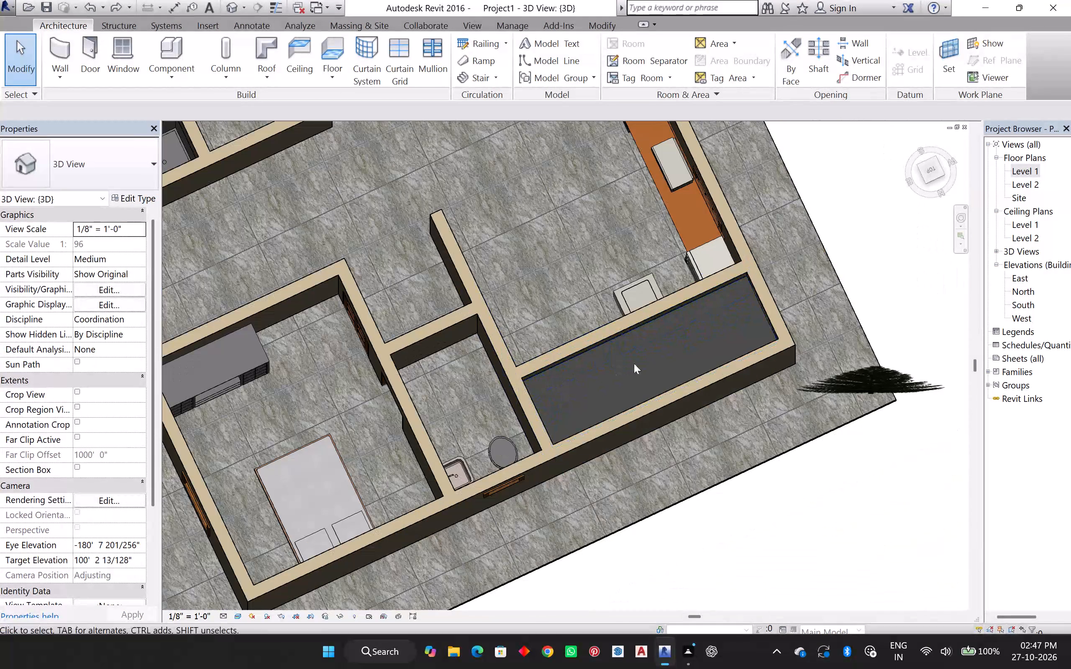
pyautogui.scroll(-4, 519, 342)
pyautogui.keyDown('shift'); pyautogui.moveTo(365, 449); pyautogui.dragTo(364, 488, button='middle'); pyautogui.keyUp('shift')
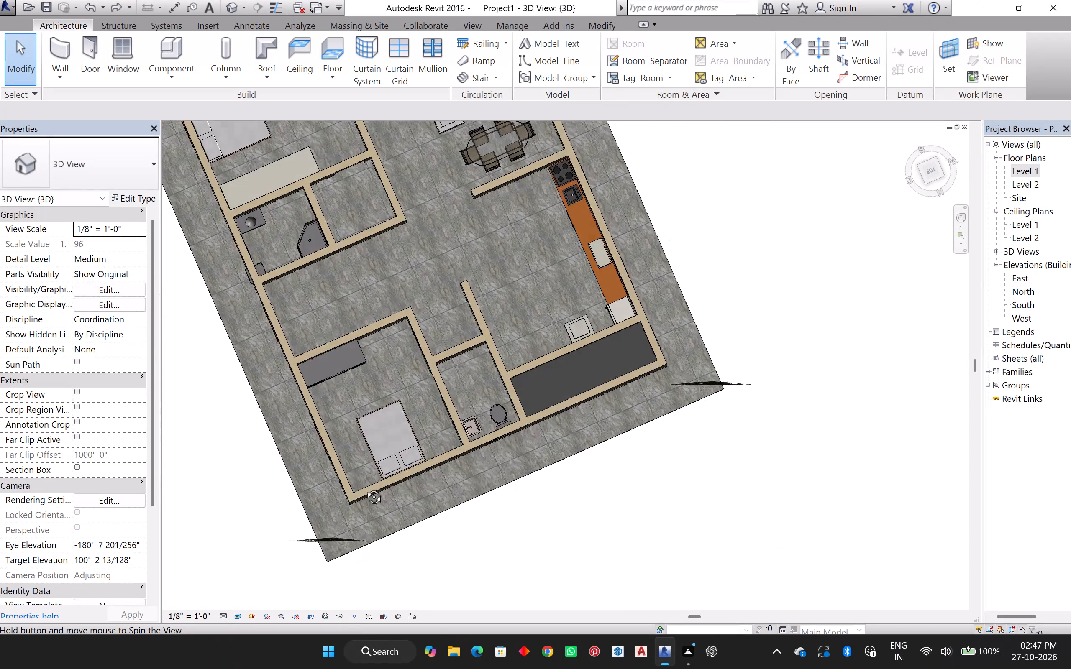
# Examine the house from the front, looking closely at the walls, entrance door and paved slab.
pyautogui.keyDown('shift'); pyautogui.moveTo(364, 488); pyautogui.dragTo(707, 103, button='middle'); pyautogui.keyUp('shift')
pyautogui.moveTo(704, 103); pyautogui.dragTo(698, 110, button='middle')
pyautogui.moveTo(571, 220); pyautogui.dragTo(1070, 621, button='middle')
pyautogui.scroll(2, 498, 357)
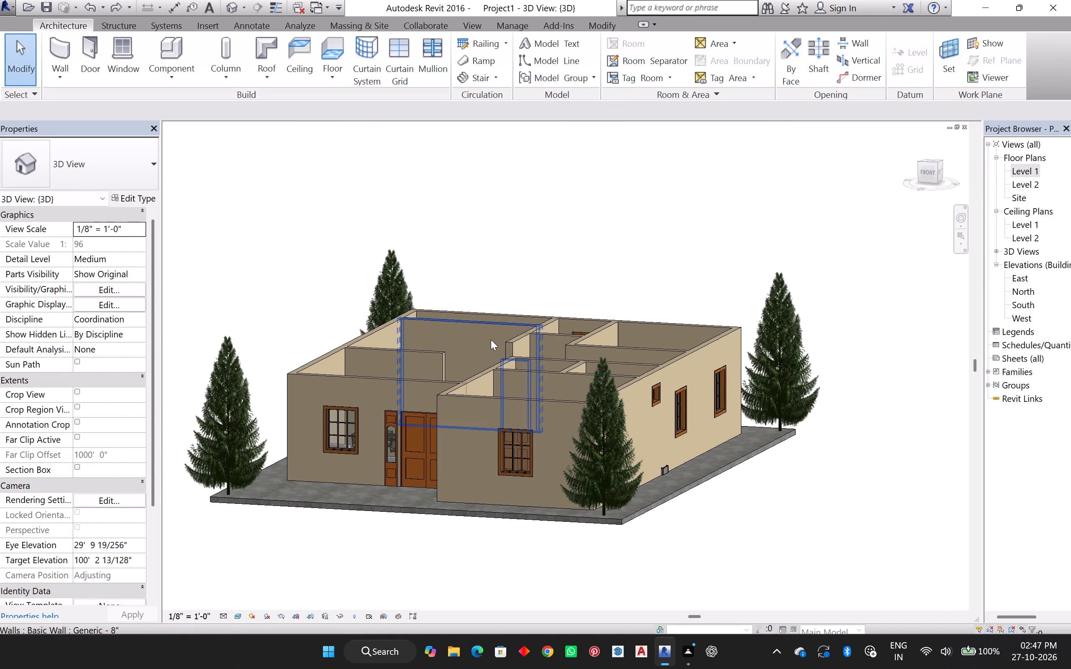
pyautogui.scroll(3, 491, 340)
pyautogui.scroll(9, 478, 393)
pyautogui.keyDown('shift'); pyautogui.moveTo(428, 450); pyautogui.dragTo(461, 458, button='middle'); pyautogui.keyUp('shift')
pyautogui.moveTo(358, 384); pyautogui.dragTo(1070, 496, button='middle')
pyautogui.scroll(2, 853, 484)
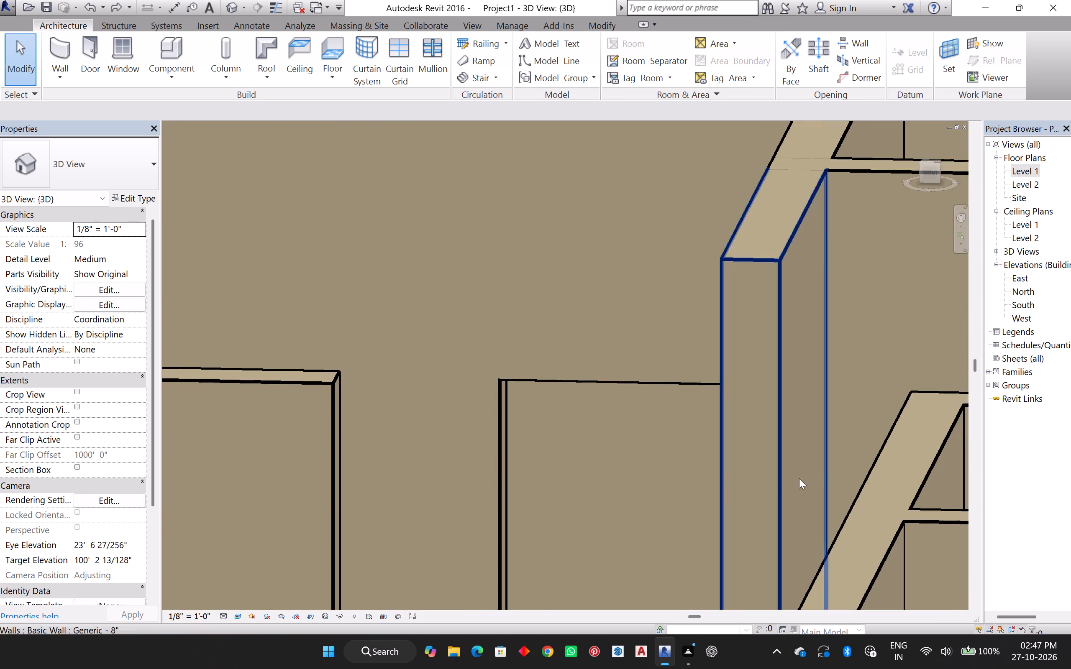
pyautogui.scroll(2, 799, 478)
pyautogui.scroll(10, 624, 438)
pyautogui.keyDown('shift'); pyautogui.moveTo(615, 484); pyautogui.dragTo(676, 645, button='middle'); pyautogui.keyUp('shift')
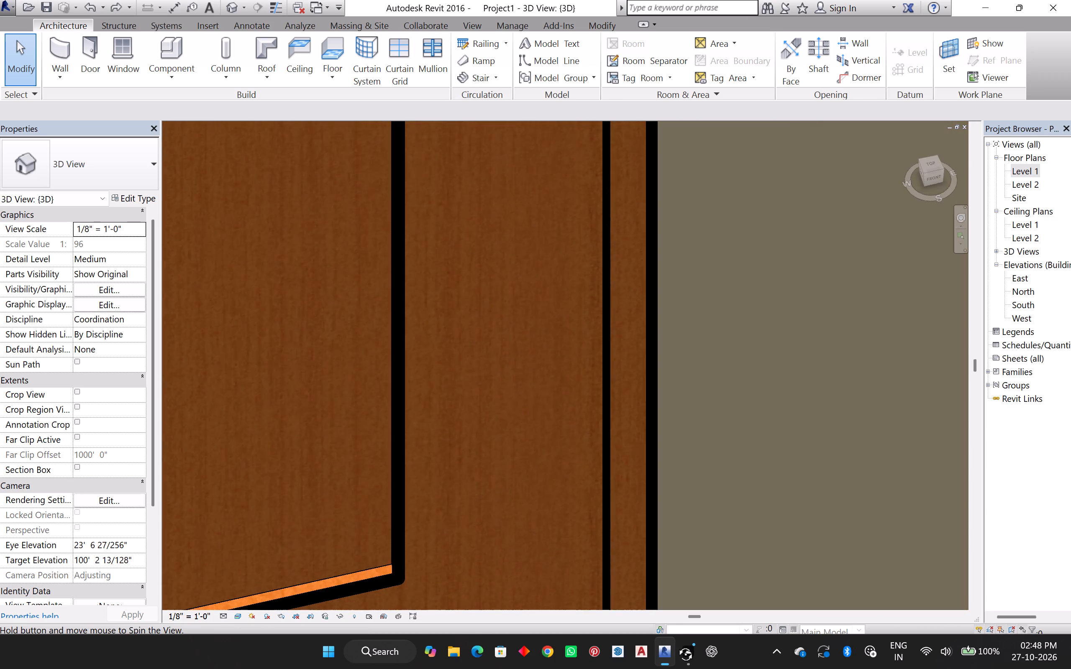
pyautogui.keyDown('shift'); pyautogui.moveTo(676, 645); pyautogui.dragTo(504, 594, button='middle'); pyautogui.keyUp('shift')
pyautogui.scroll(-8, 549, 484)
pyautogui.scroll(1, 558, 480)
pyautogui.scroll(-8, 558, 480)
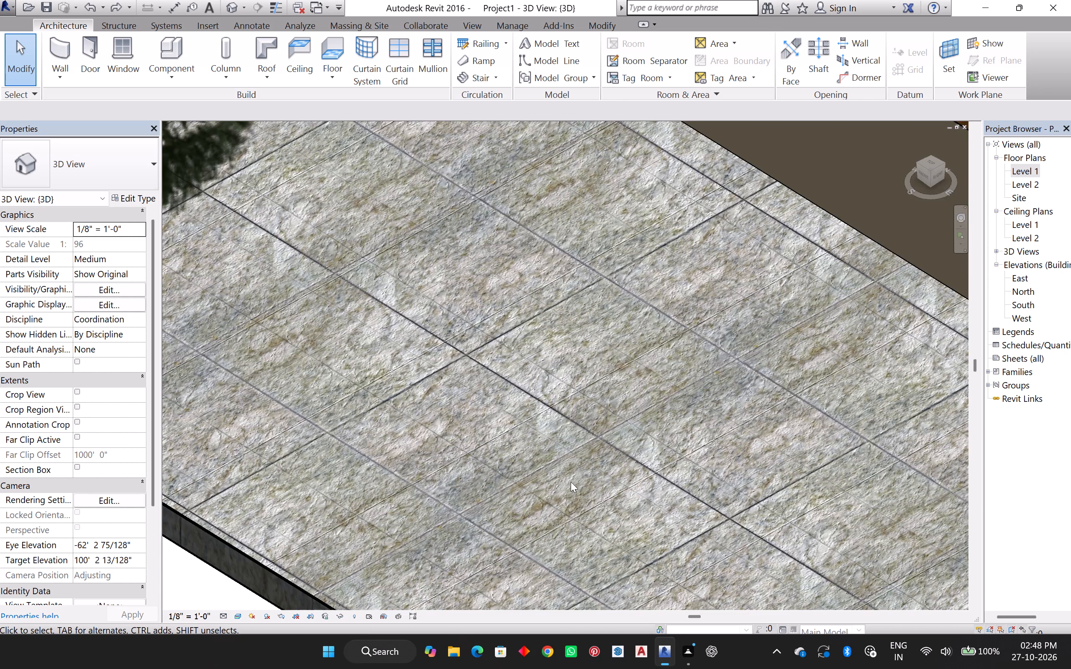
pyautogui.scroll(-14, 571, 482)
pyautogui.scroll(2, 595, 473)
pyautogui.scroll(-2, 595, 473)
# Examine the furnished rooms, exterior walls and corner conifers from above and around the sides of the house.
pyautogui.keyDown('shift'); pyautogui.moveTo(728, 396); pyautogui.dragTo(693, 522, button='middle'); pyautogui.keyUp('shift')
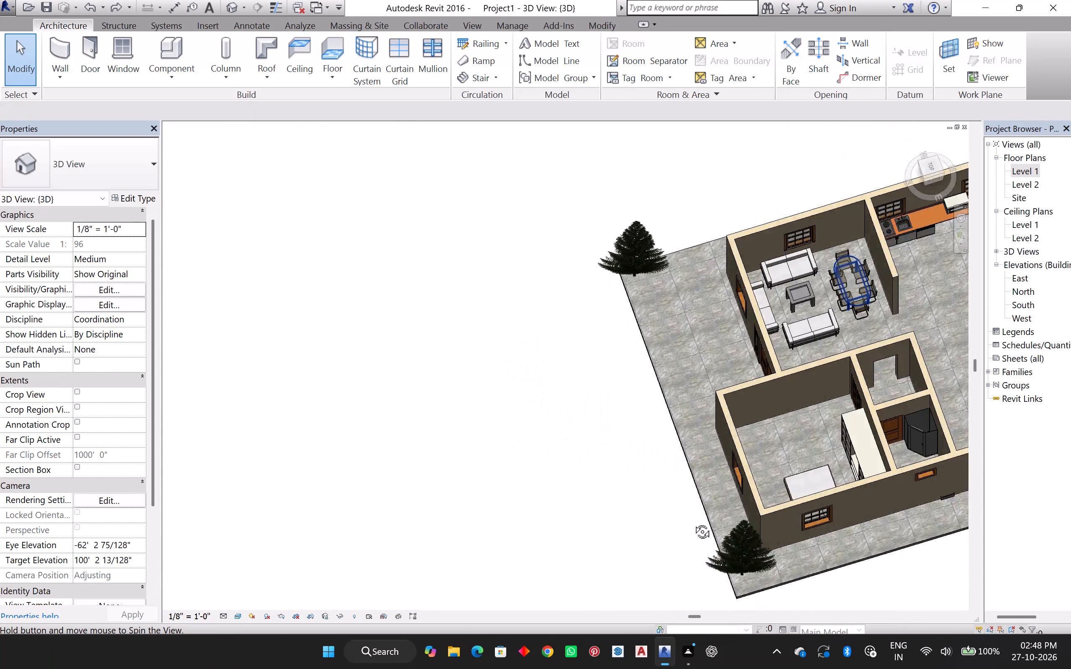
pyautogui.keyDown('shift'); pyautogui.moveTo(693, 522); pyautogui.dragTo(487, 651, button='middle'); pyautogui.keyUp('shift')
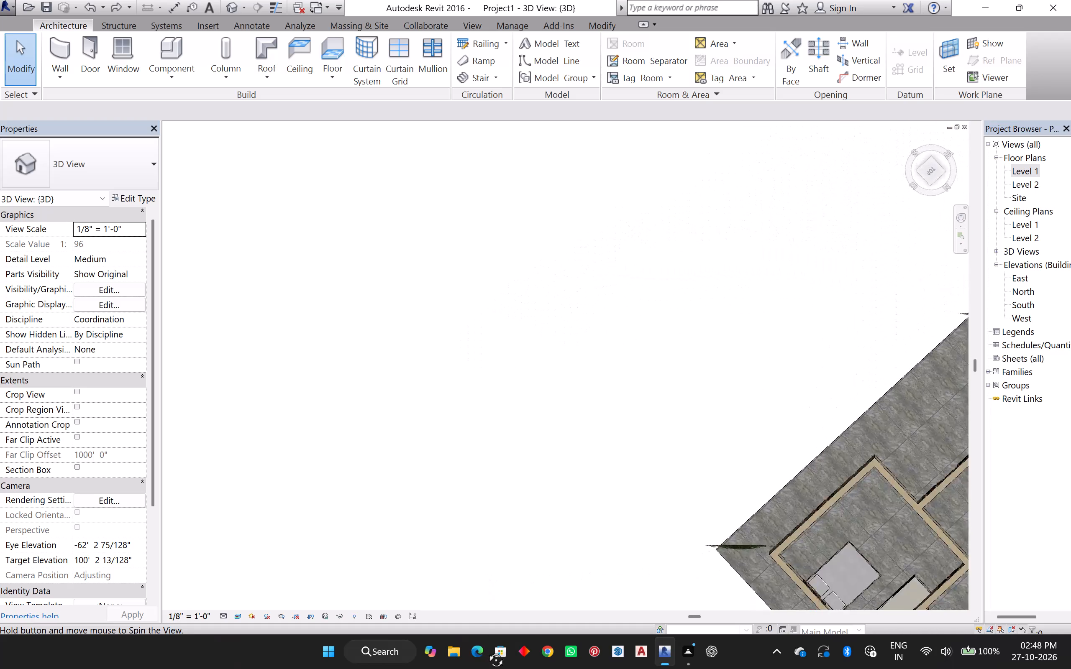
pyautogui.keyDown('shift'); pyautogui.moveTo(487, 651); pyautogui.dragTo(485, 584, button='middle'); pyautogui.keyUp('shift')
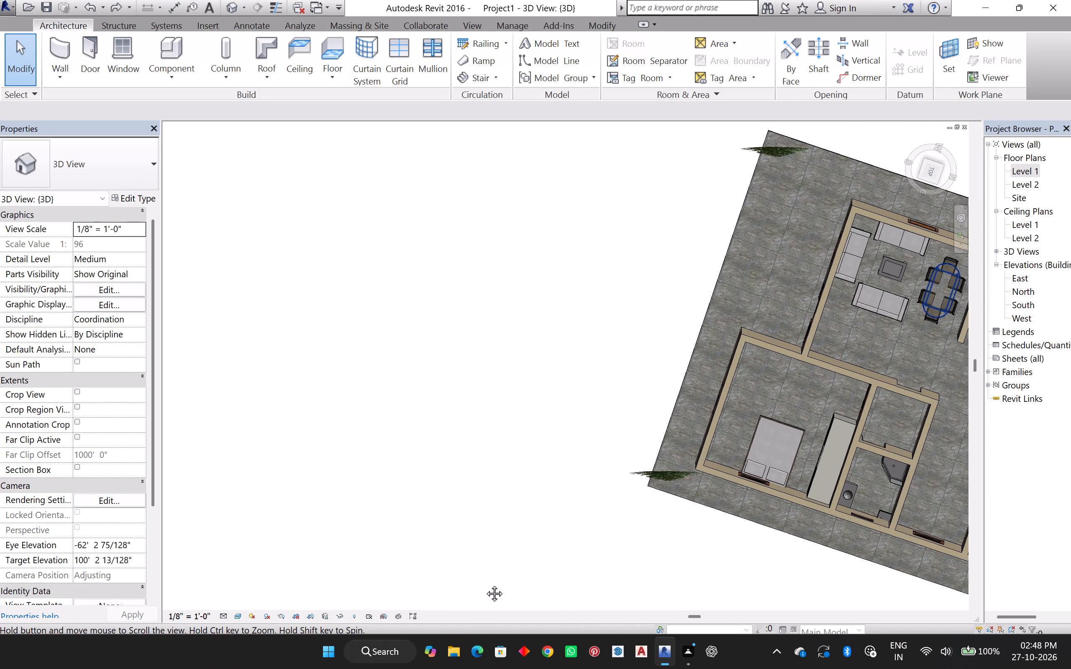
pyautogui.keyDown('shift'); pyautogui.moveTo(485, 584); pyautogui.dragTo(492, 576, button='middle'); pyautogui.keyUp('shift')
pyautogui.keyDown('shift'); pyautogui.moveTo(561, 592); pyautogui.dragTo(464, 533, button='middle'); pyautogui.keyUp('shift')
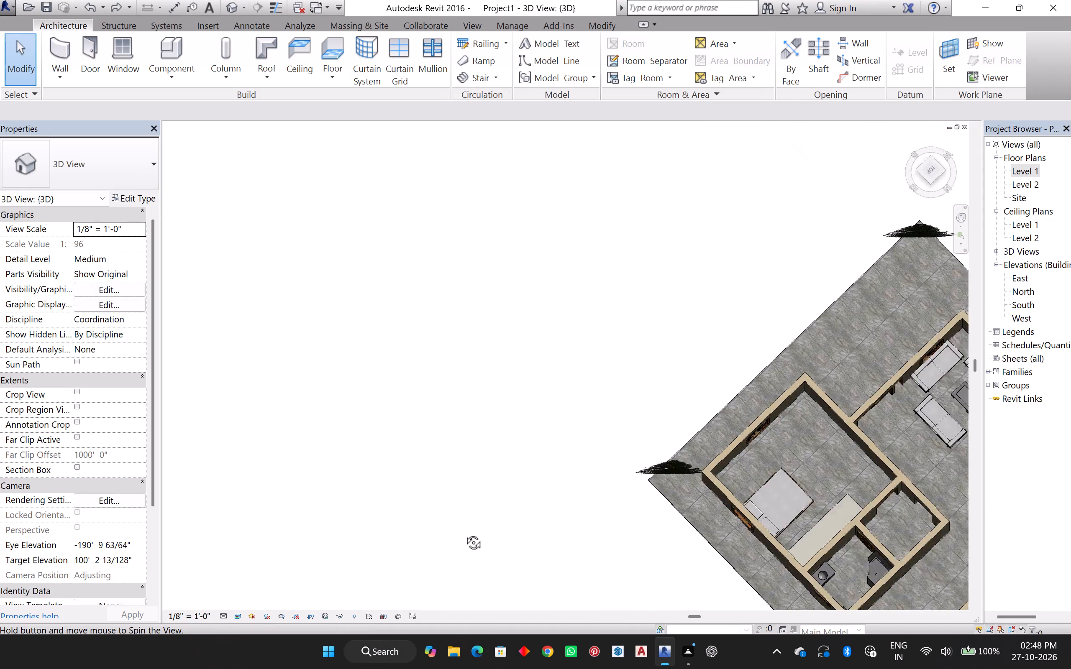
pyautogui.keyDown('shift'); pyautogui.moveTo(464, 533); pyautogui.dragTo(166, 589, button='middle'); pyautogui.keyUp('shift')
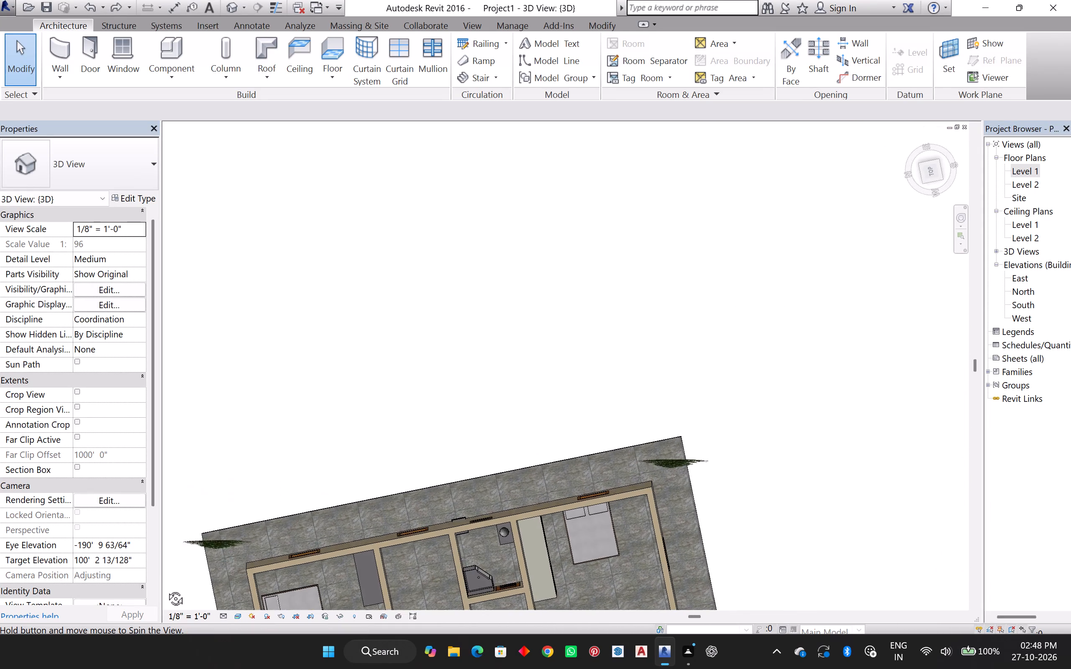
pyautogui.keyDown('shift'); pyautogui.moveTo(166, 589); pyautogui.dragTo(590, 610, button='middle'); pyautogui.keyUp('shift')
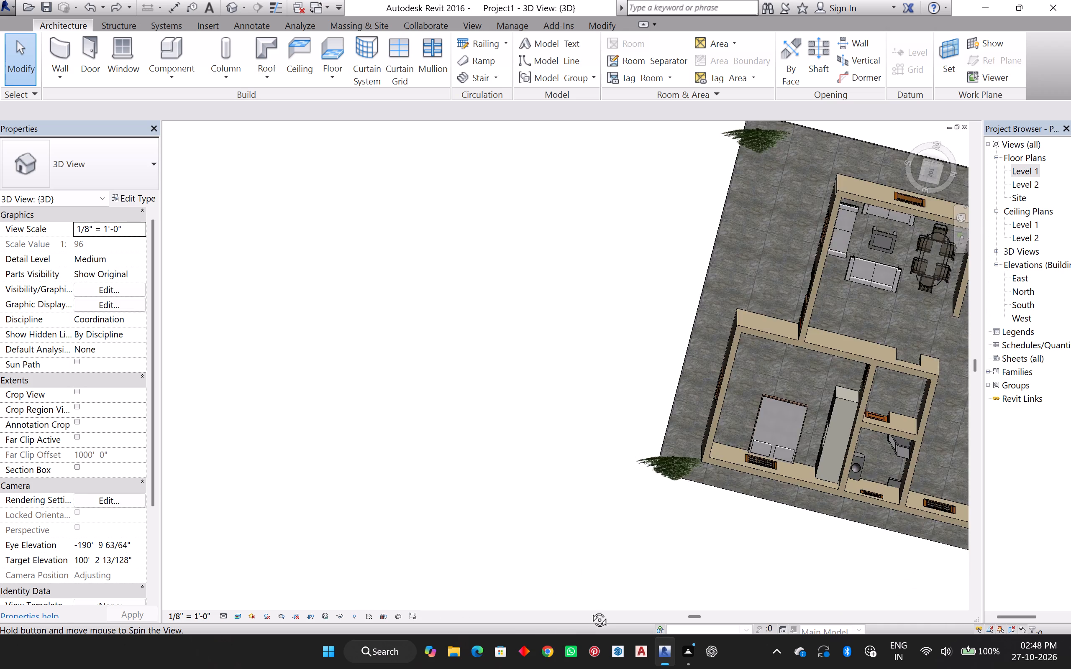
pyautogui.keyDown('shift'); pyautogui.moveTo(590, 610); pyautogui.dragTo(648, 604, button='middle'); pyautogui.keyUp('shift')
pyautogui.middleClick(648, 604)
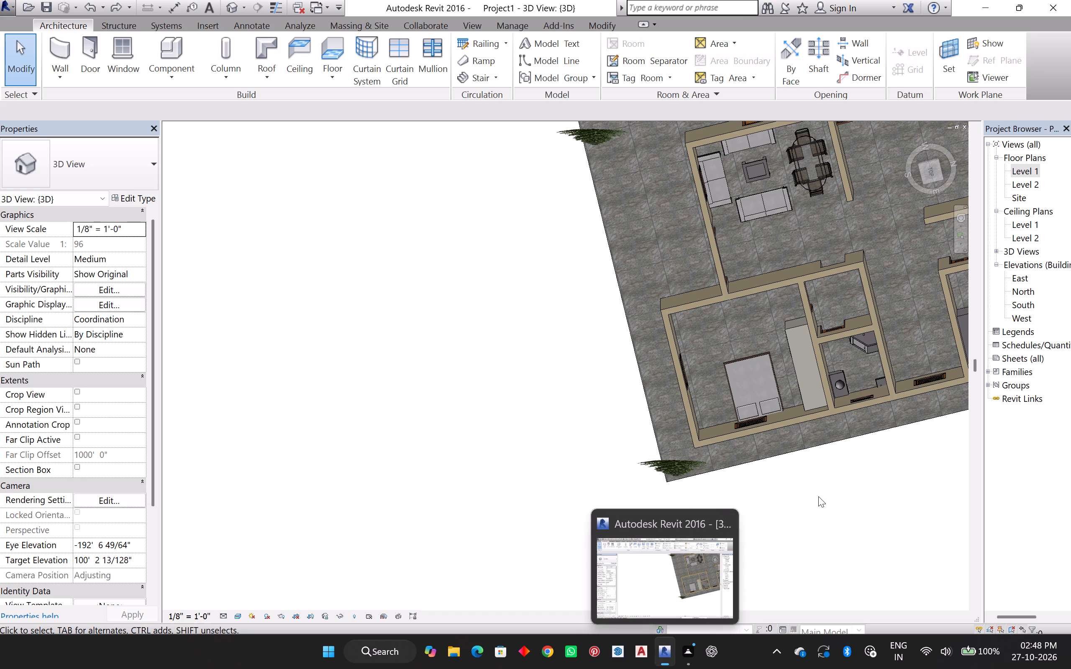
pyautogui.keyDown('shift'); pyautogui.moveTo(808, 529); pyautogui.dragTo(652, 272, button='middle'); pyautogui.keyUp('shift')
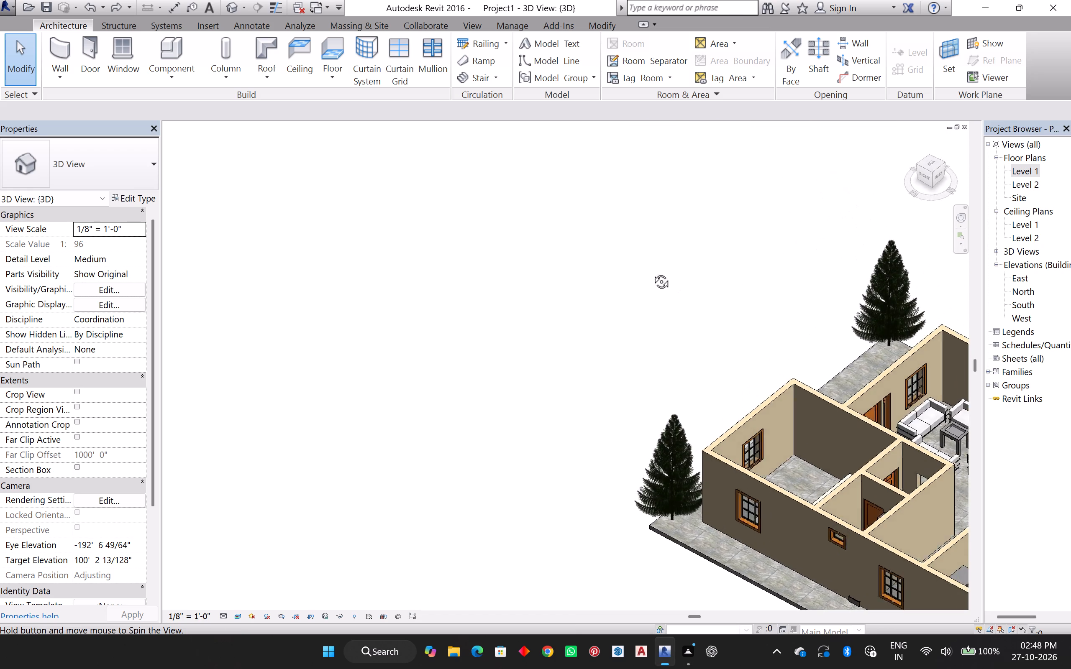
pyautogui.keyDown('shift'); pyautogui.moveTo(652, 272); pyautogui.dragTo(876, 377, button='middle'); pyautogui.keyUp('shift')
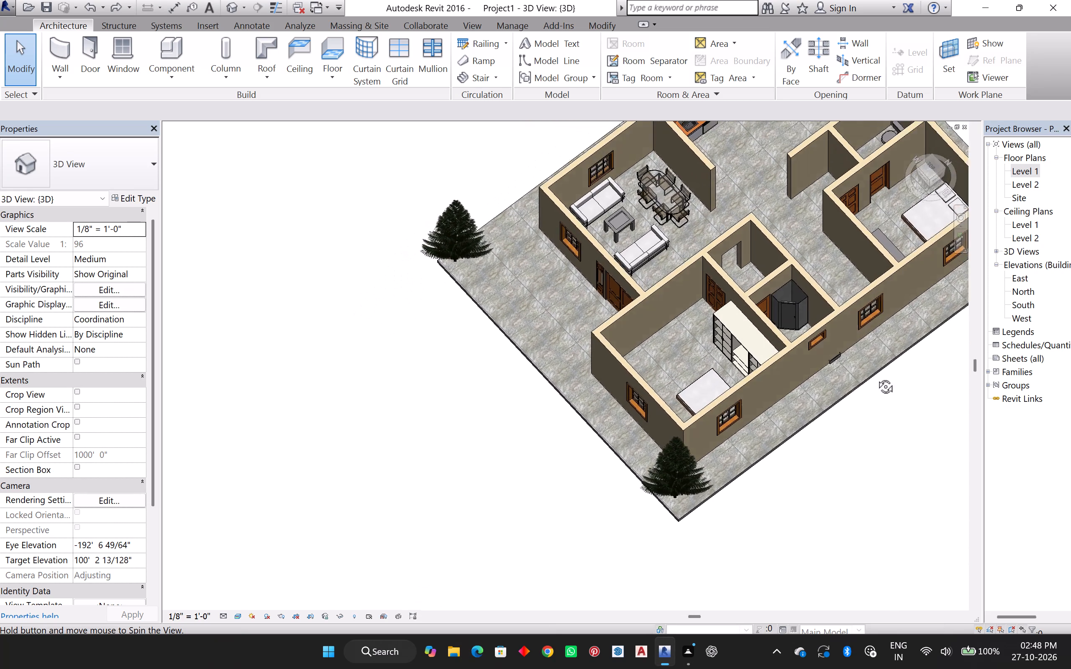
pyautogui.keyDown('shift'); pyautogui.moveTo(876, 377); pyautogui.dragTo(634, 392, button='middle'); pyautogui.keyUp('shift')
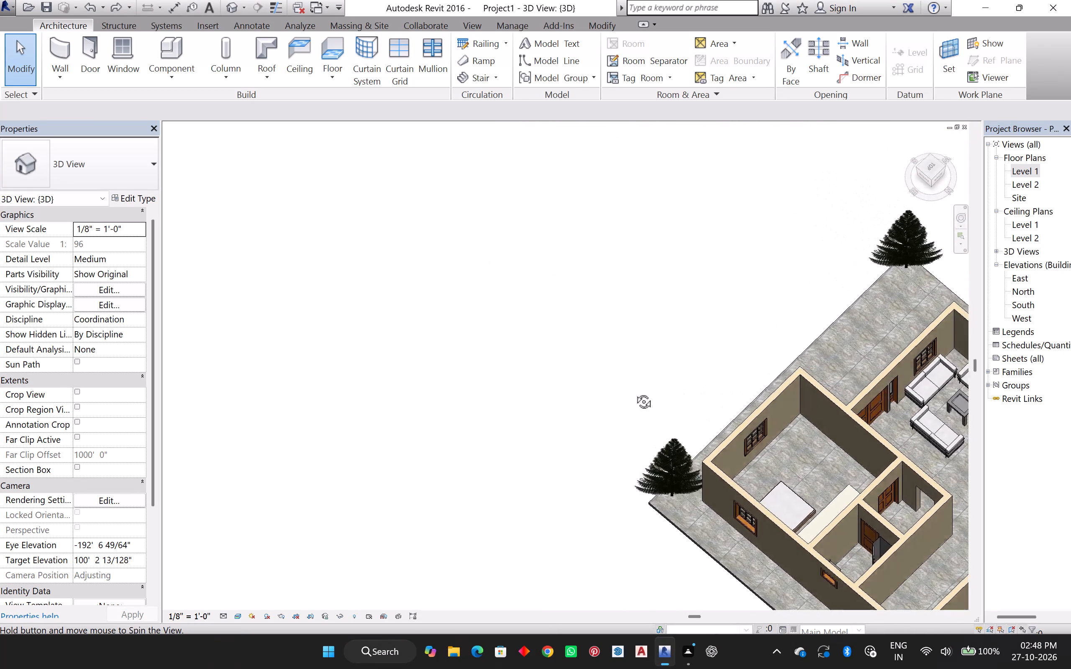
pyautogui.keyDown('shift'); pyautogui.moveTo(634, 392); pyautogui.dragTo(275, 396, button='middle'); pyautogui.keyUp('shift')
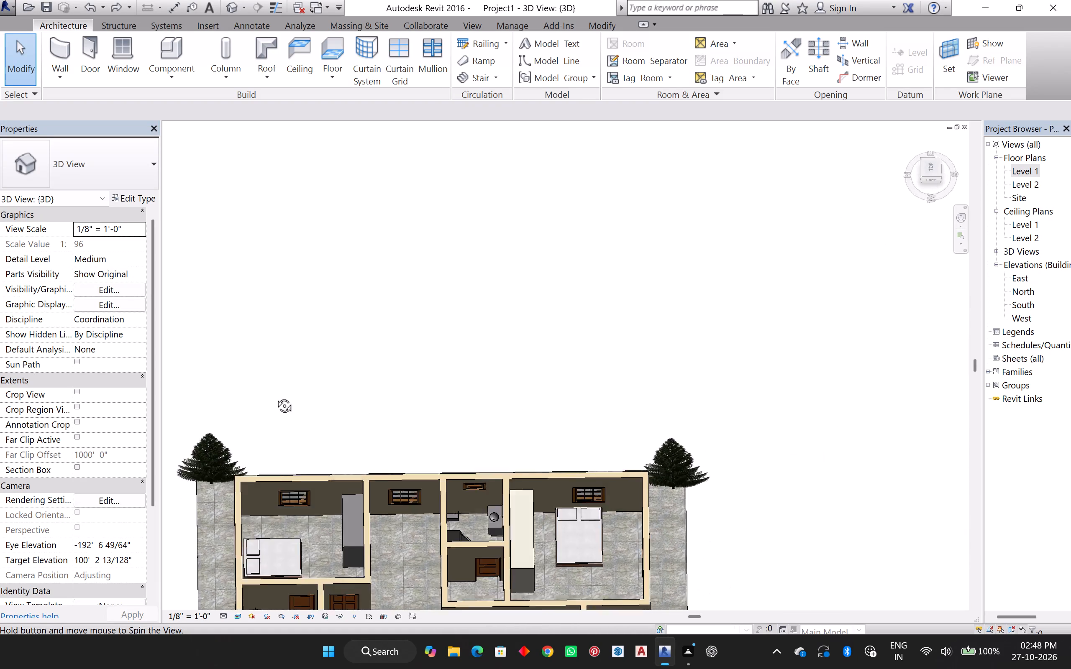
pyautogui.keyDown('shift'); pyautogui.moveTo(275, 396); pyautogui.dragTo(41, 204, button='middle'); pyautogui.keyUp('shift')
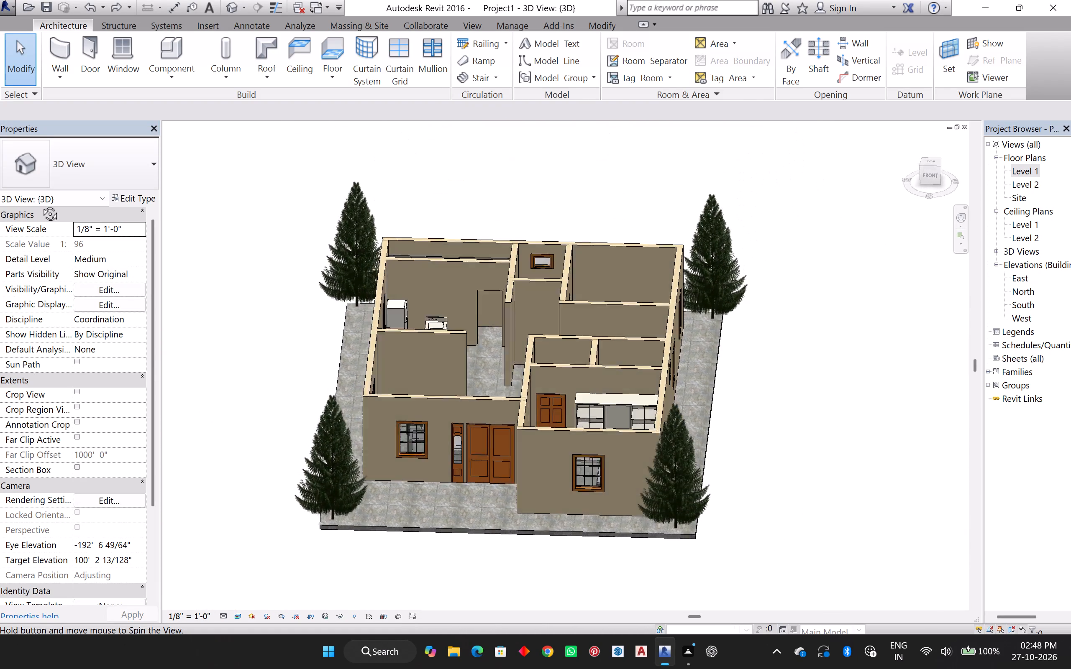
pyautogui.keyDown('shift'); pyautogui.moveTo(41, 204); pyautogui.dragTo(567, 272, button='middle'); pyautogui.keyUp('shift')
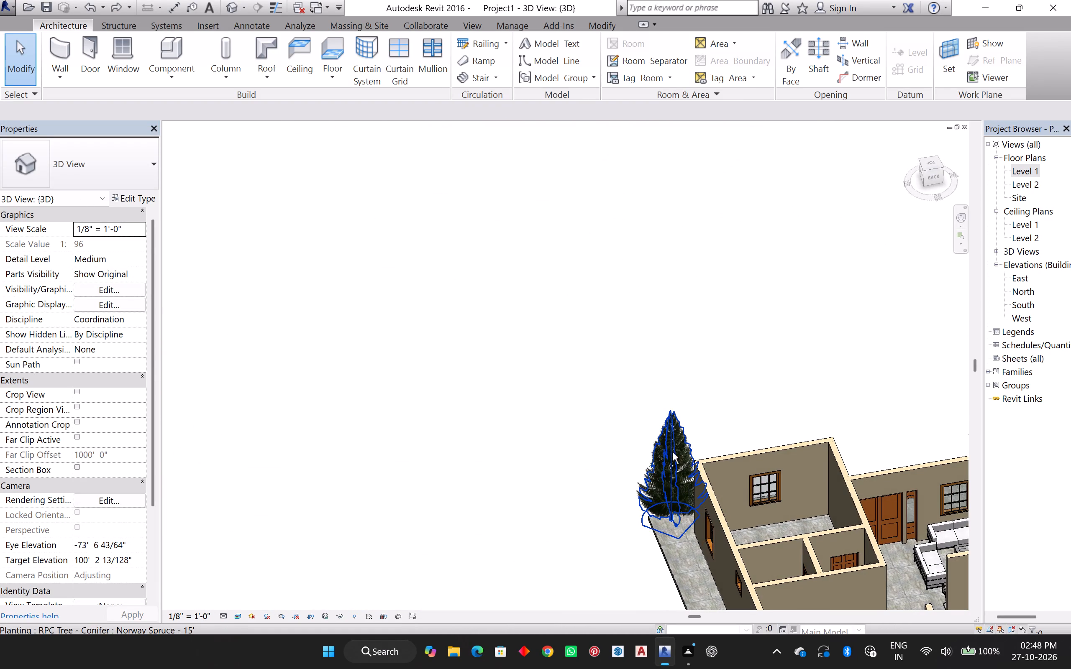
pyautogui.keyDown('shift'); pyautogui.moveTo(665, 435); pyautogui.dragTo(672, 401, button='middle'); pyautogui.keyUp('shift')
pyautogui.keyDown('shift'); pyautogui.moveTo(681, 409); pyautogui.dragTo(691, 414, button='middle'); pyautogui.keyUp('shift')
pyautogui.moveTo(758, 490); pyautogui.dragTo(351, 220, button='middle')
pyautogui.middleClick(351, 220)
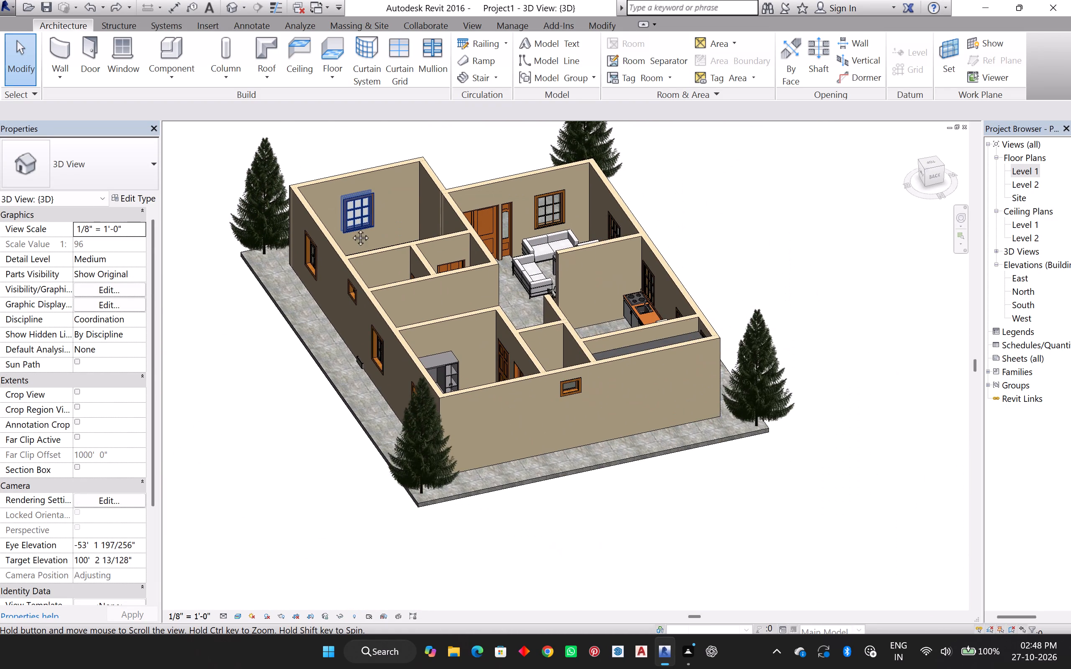
pyautogui.moveTo(330, 452); pyautogui.dragTo(396, 498, button='middle')
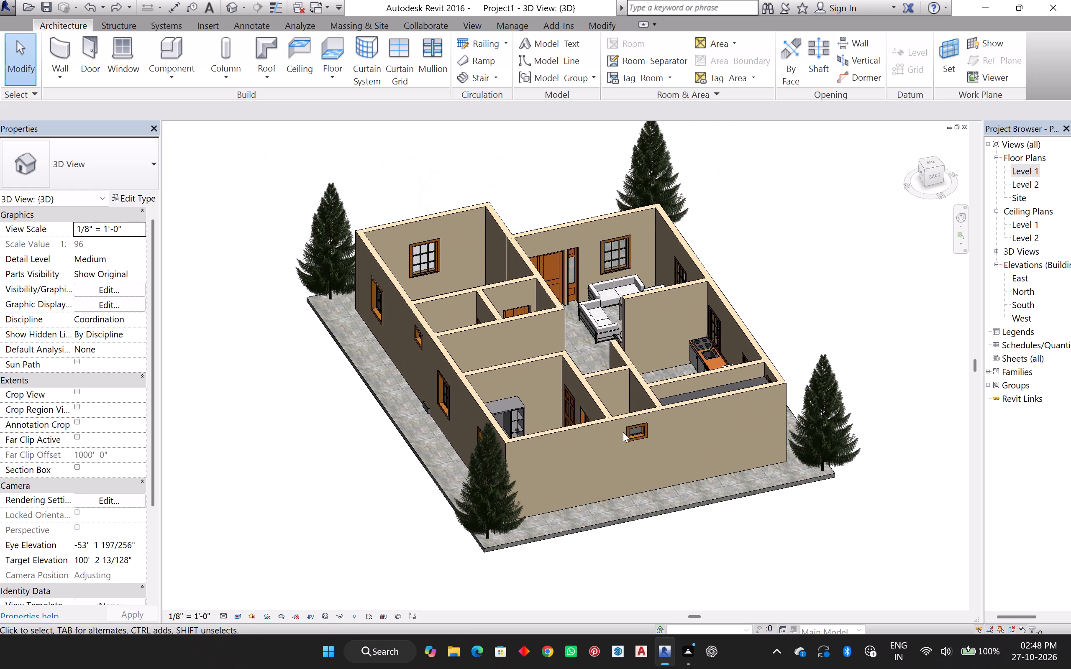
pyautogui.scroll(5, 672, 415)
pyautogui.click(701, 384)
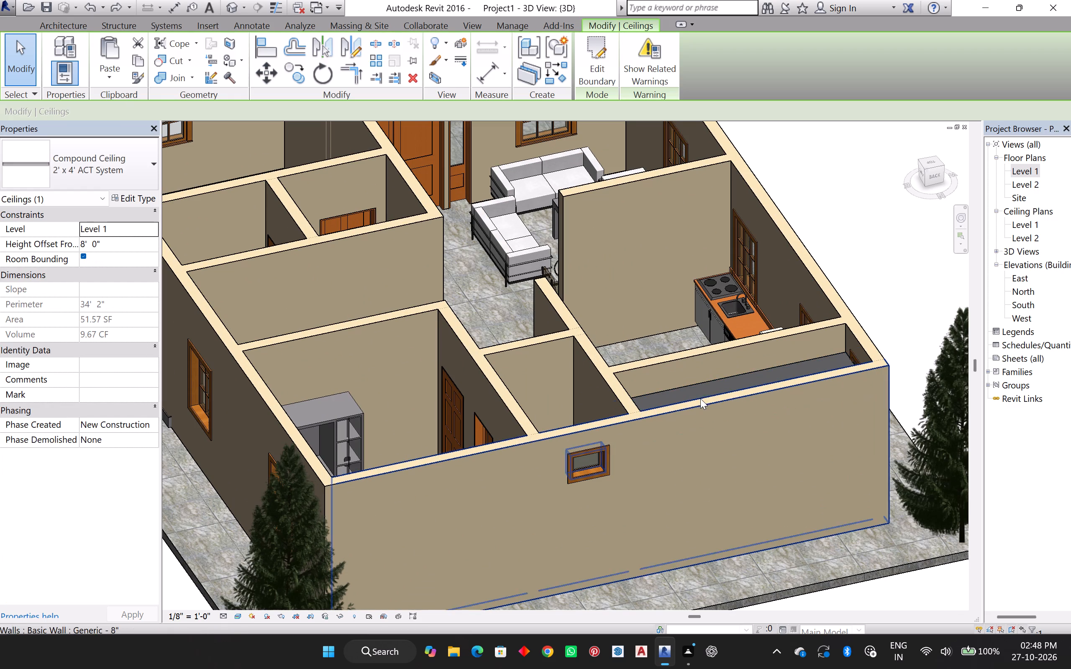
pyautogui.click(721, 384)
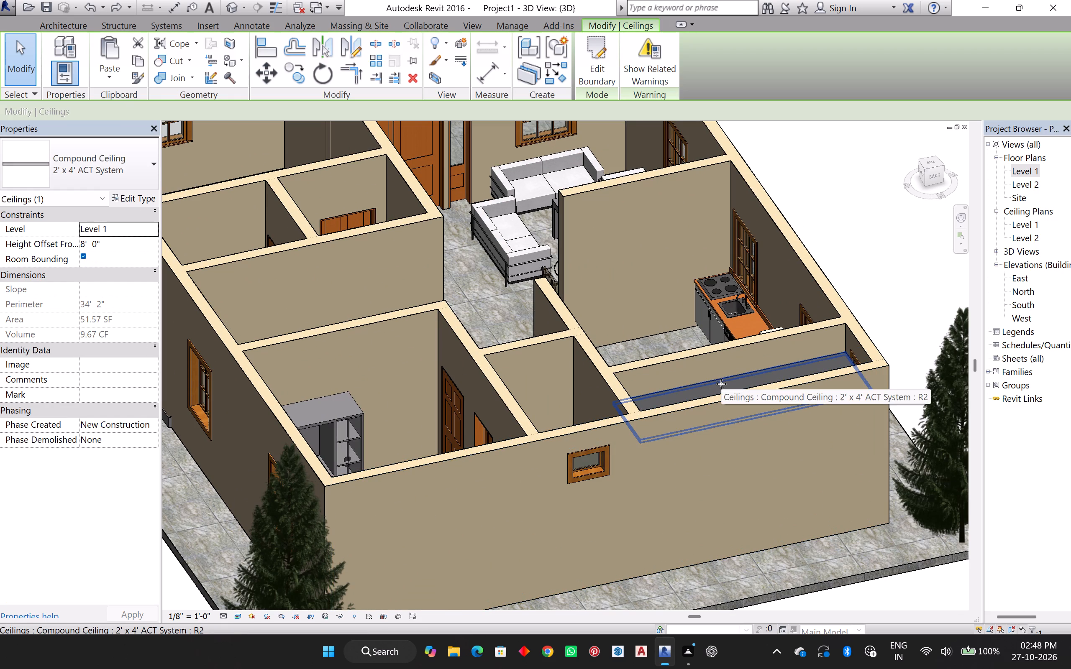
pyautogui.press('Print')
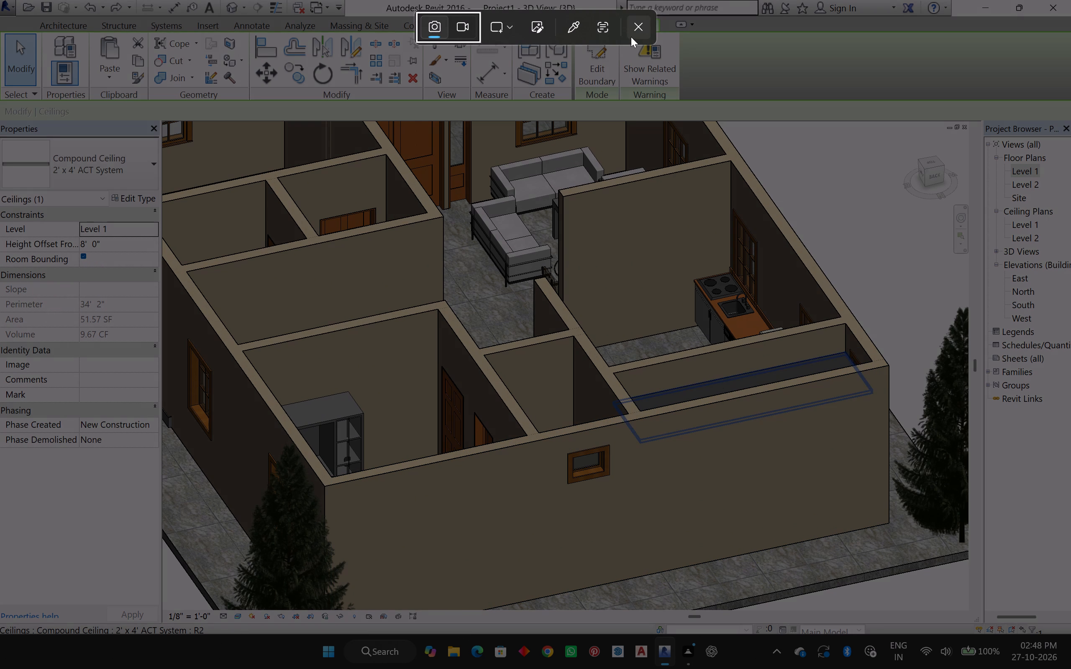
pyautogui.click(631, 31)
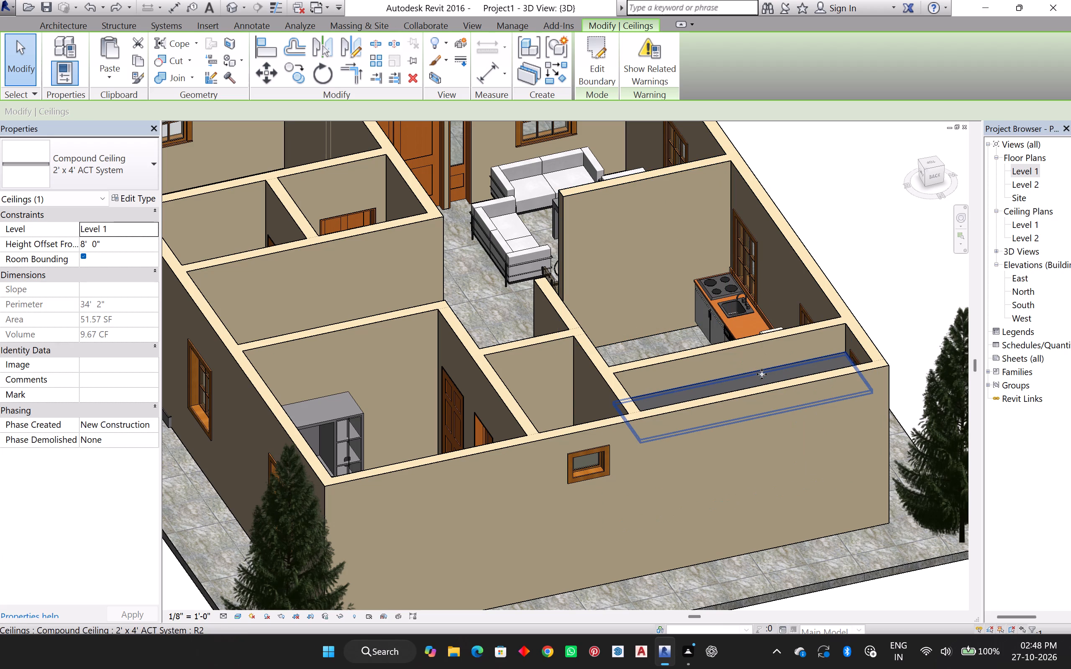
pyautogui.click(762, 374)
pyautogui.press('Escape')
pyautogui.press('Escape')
# Delete the overlapping 2' x 4' ACT System ceilings over the narrow room behind the kitchen.
pyautogui.click(771, 376)
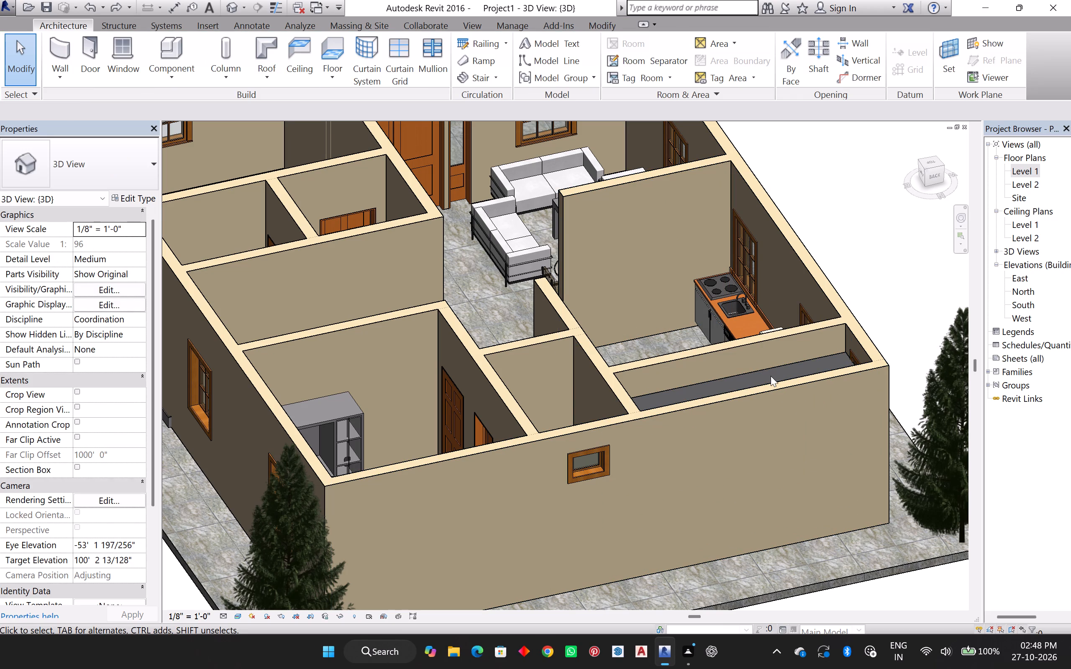
pyautogui.click(771, 376)
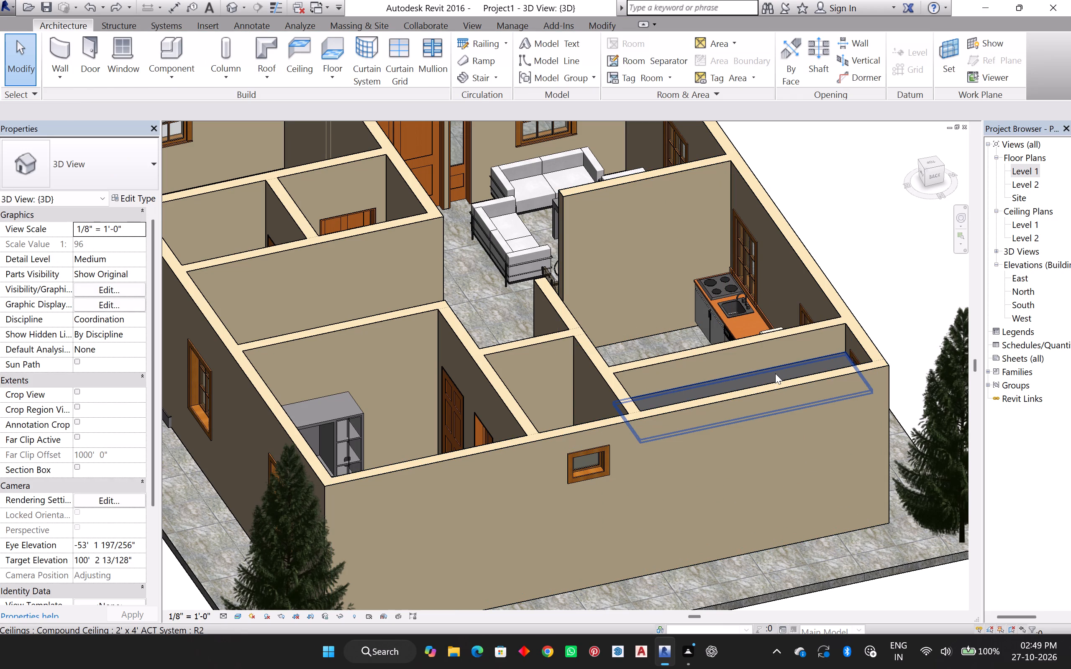
pyautogui.click(775, 373)
pyautogui.press('Delete')
pyautogui.click(775, 373)
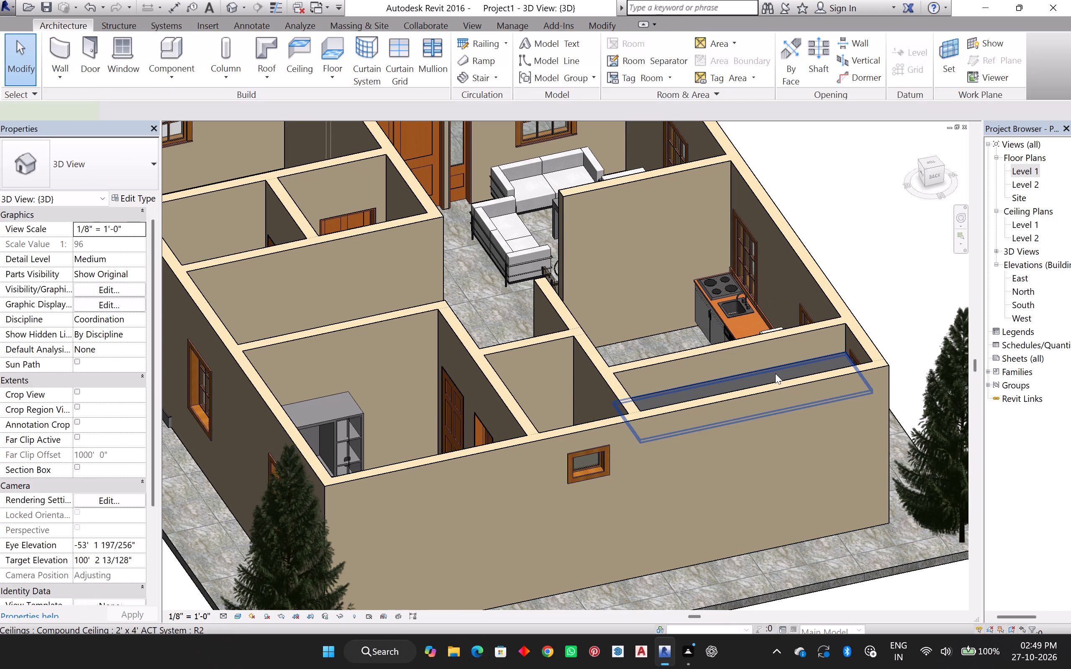
pyautogui.press('Delete')
pyautogui.press('Delete')
pyautogui.doubleClick(775, 373)
pyautogui.doubleClick(775, 373)
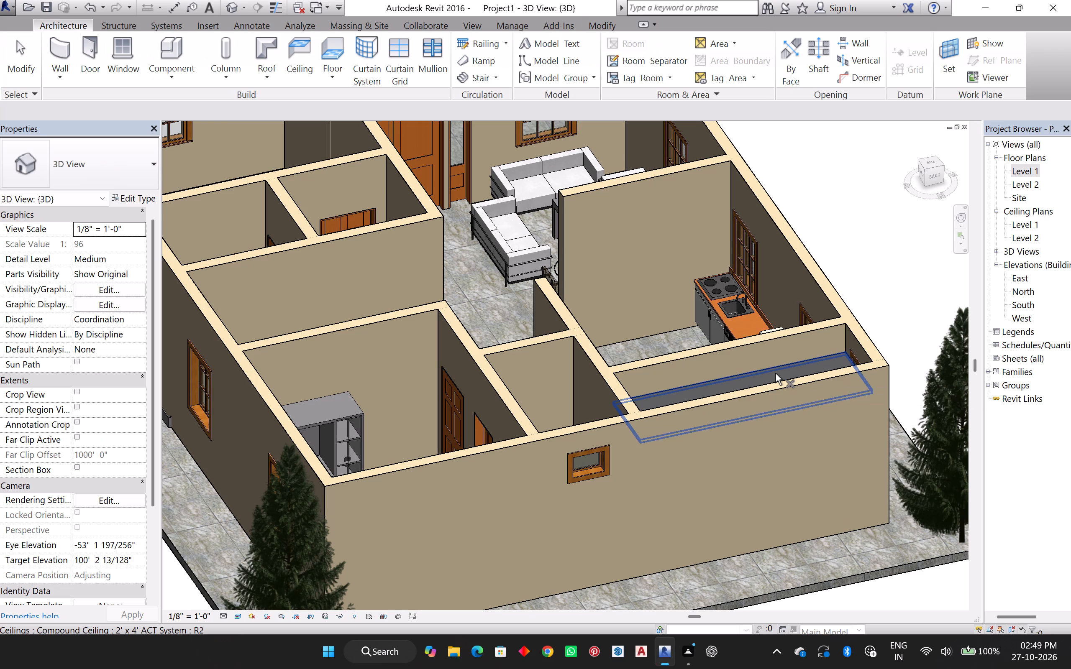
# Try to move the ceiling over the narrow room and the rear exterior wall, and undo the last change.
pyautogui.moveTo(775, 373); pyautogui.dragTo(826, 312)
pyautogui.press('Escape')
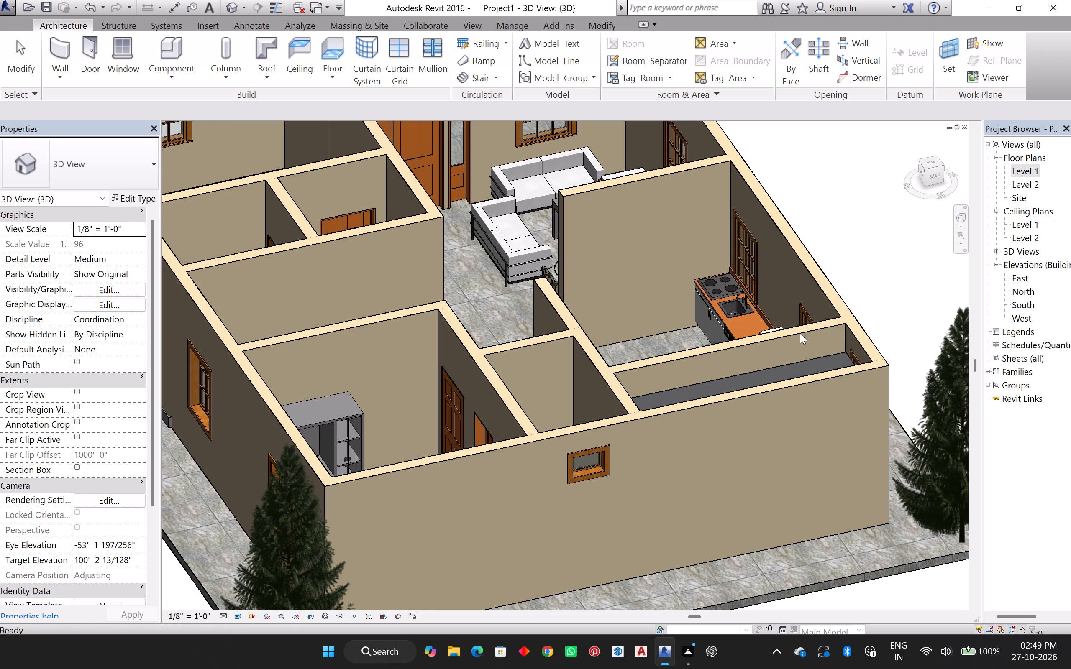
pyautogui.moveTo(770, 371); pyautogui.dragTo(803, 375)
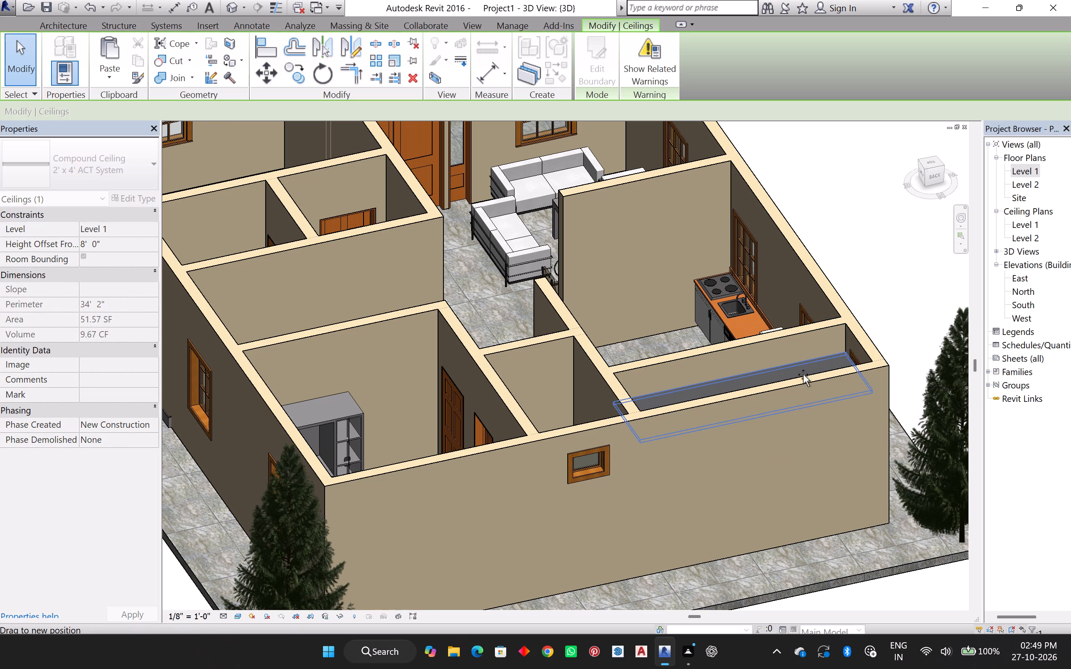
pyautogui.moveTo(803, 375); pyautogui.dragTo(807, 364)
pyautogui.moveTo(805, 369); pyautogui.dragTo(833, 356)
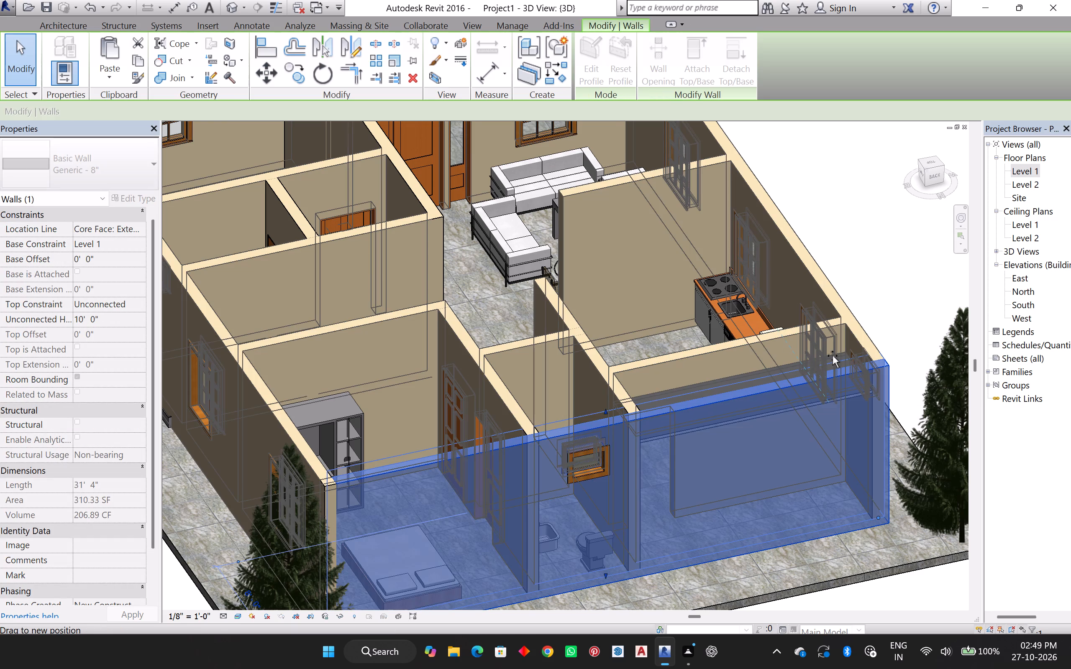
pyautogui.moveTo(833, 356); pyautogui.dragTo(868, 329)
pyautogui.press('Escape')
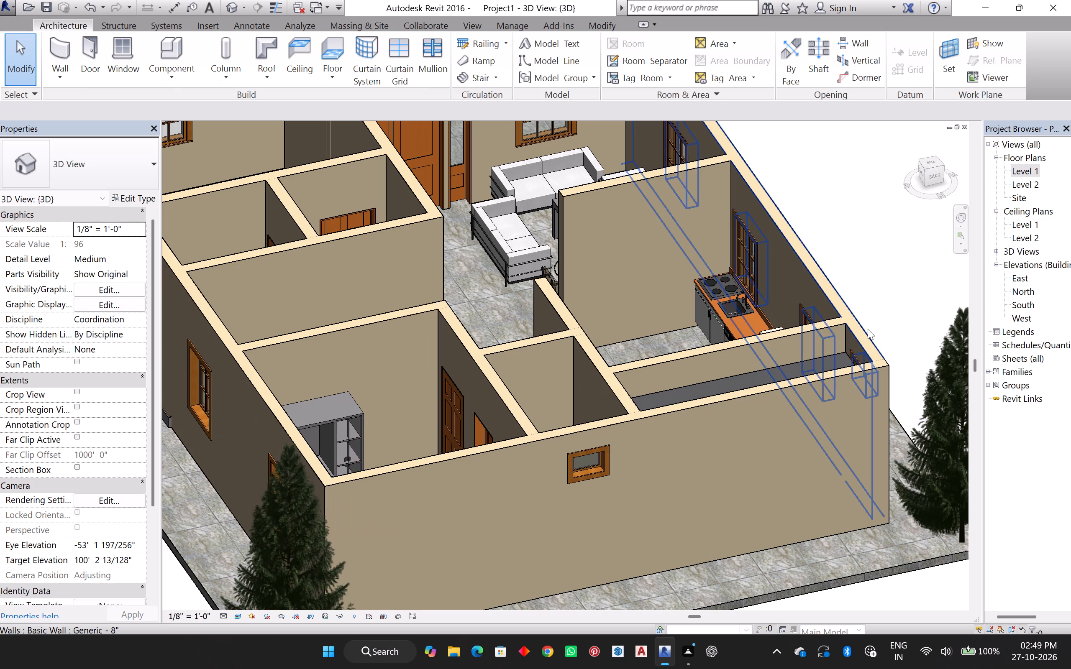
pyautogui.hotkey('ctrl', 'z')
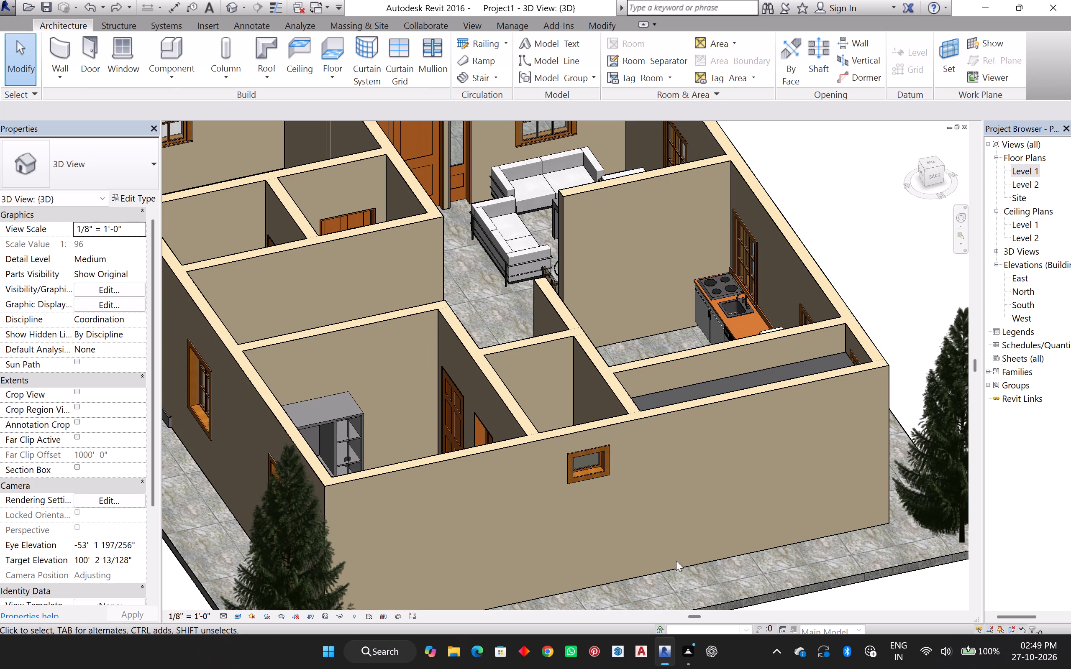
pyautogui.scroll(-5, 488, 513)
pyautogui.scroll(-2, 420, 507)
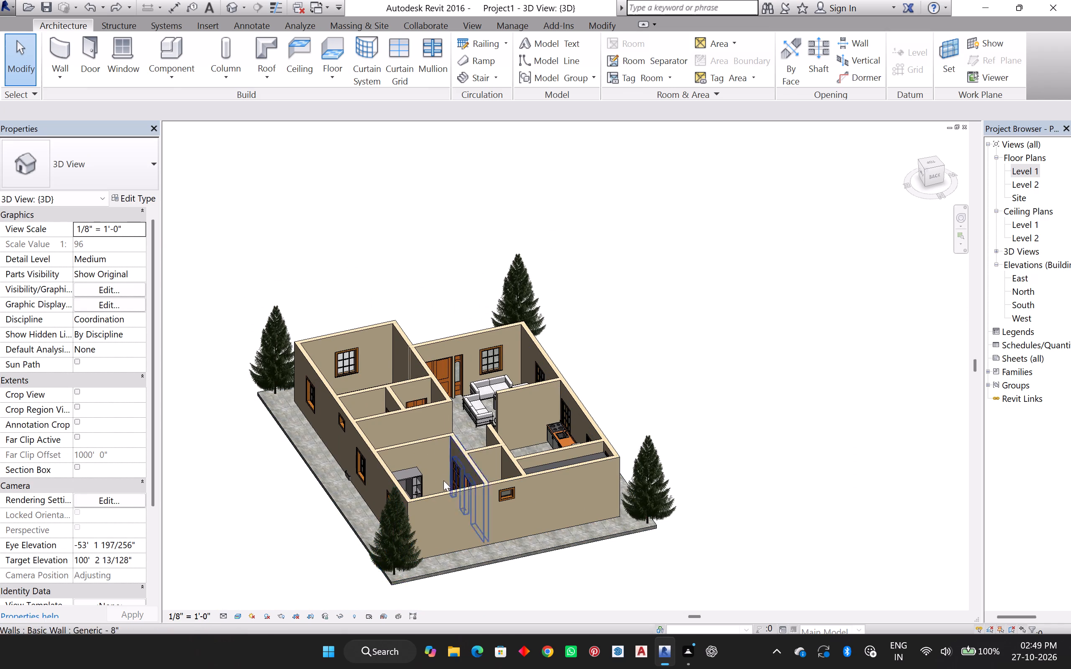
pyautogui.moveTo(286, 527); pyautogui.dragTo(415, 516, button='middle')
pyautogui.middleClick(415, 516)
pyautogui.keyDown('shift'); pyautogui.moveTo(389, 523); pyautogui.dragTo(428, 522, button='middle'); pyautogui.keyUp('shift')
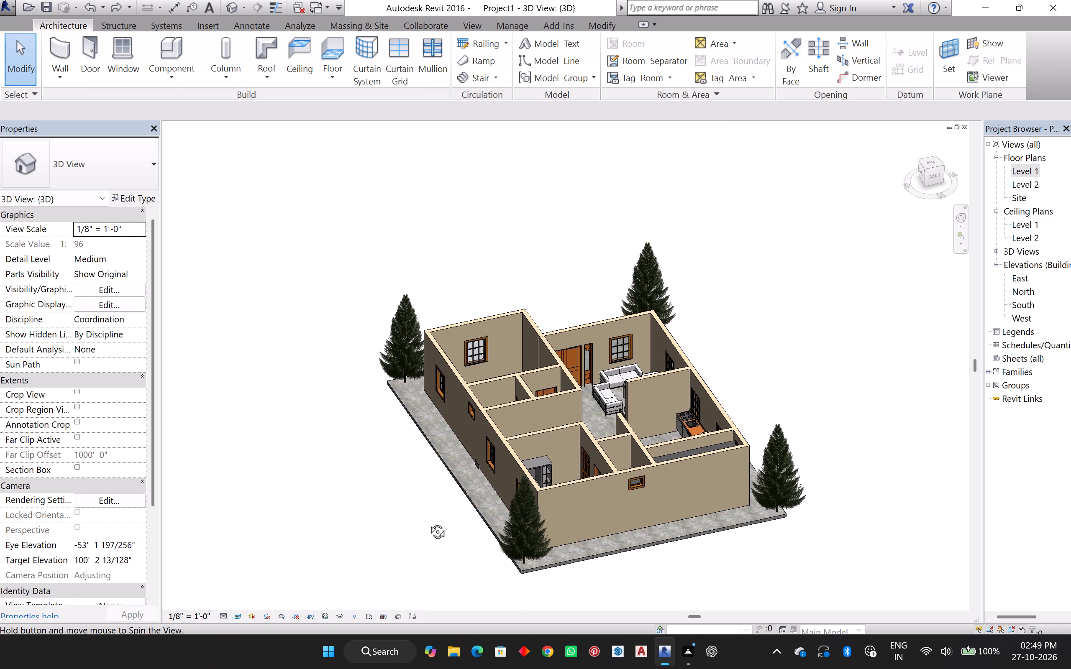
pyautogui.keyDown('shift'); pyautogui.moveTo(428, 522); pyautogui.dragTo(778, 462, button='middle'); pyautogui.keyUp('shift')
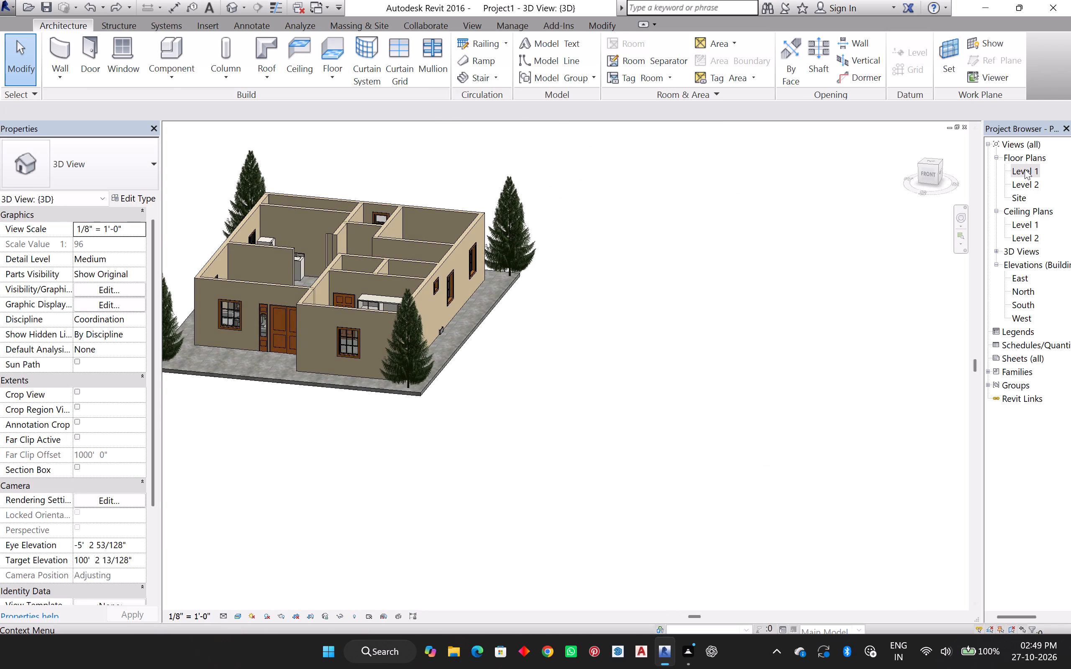
# Capture a screenshot of the complete Level 1 floor plan, including the four corner trees, and dismiss the notification.
pyautogui.click(1025, 169)
pyautogui.click(1025, 168)
pyautogui.scroll(-1, 690, 388)
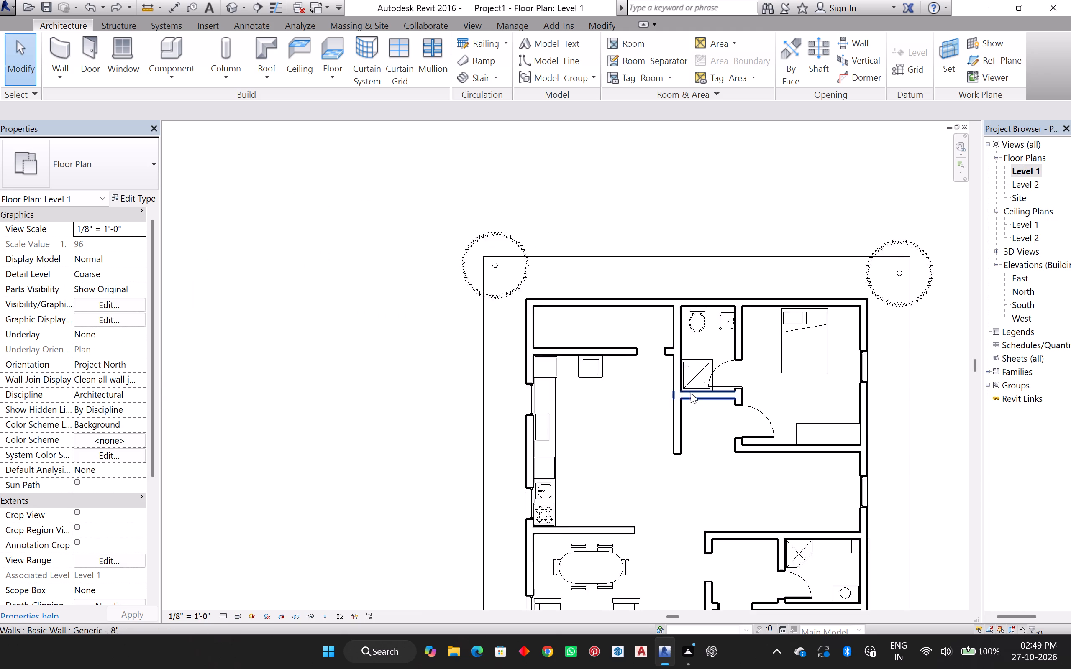
pyautogui.scroll(-2, 691, 393)
pyautogui.keyDown('shift'); pyautogui.moveTo(735, 442); pyautogui.dragTo(697, 319, button='middle'); pyautogui.keyUp('shift')
pyautogui.middleClick(627, 274)
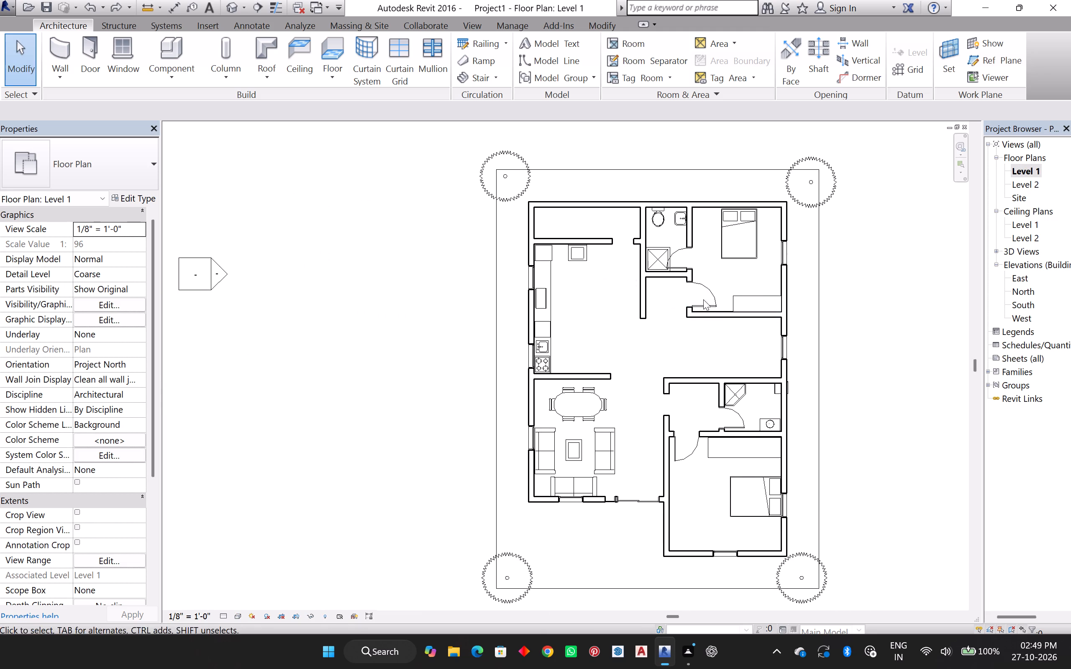
pyautogui.keyDown('shift'); pyautogui.moveTo(717, 309); pyautogui.dragTo(589, 296, button='middle'); pyautogui.keyUp('shift')
pyautogui.keyDown('shift'); pyautogui.middleClick(589, 296); pyautogui.keyUp('shift')
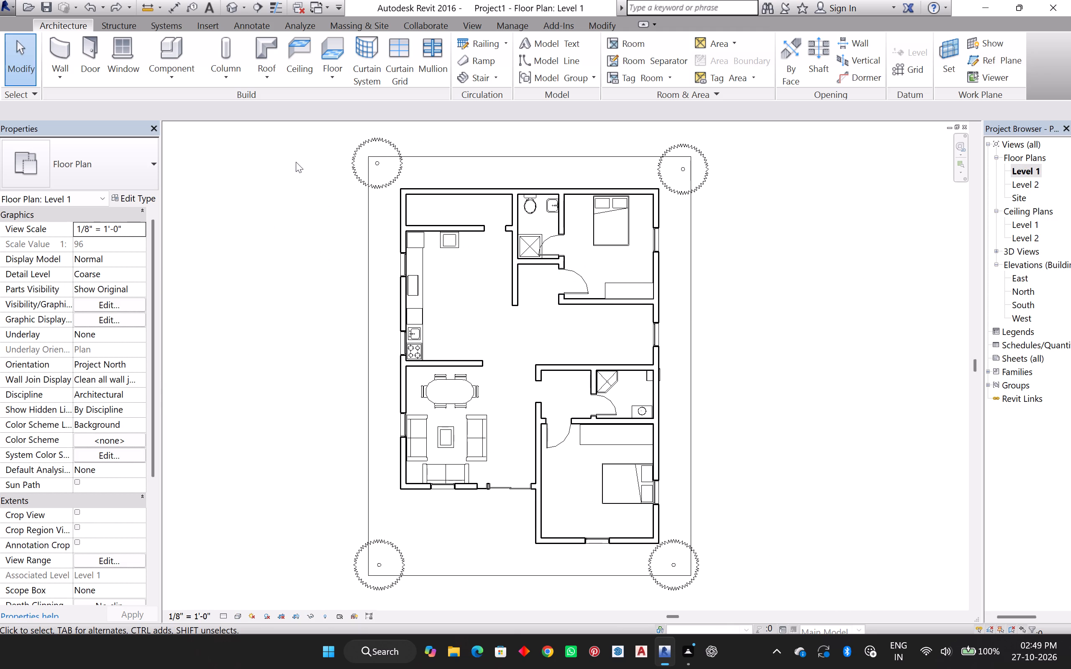
pyautogui.press('Print')
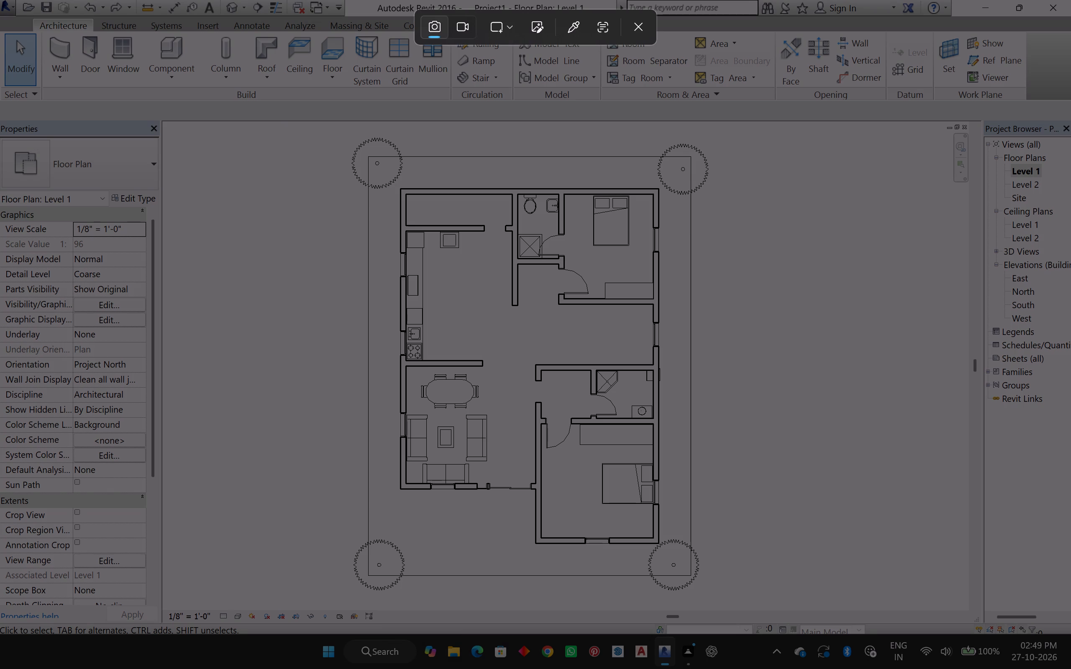
pyautogui.moveTo(254, 126); pyautogui.dragTo(789, 603)
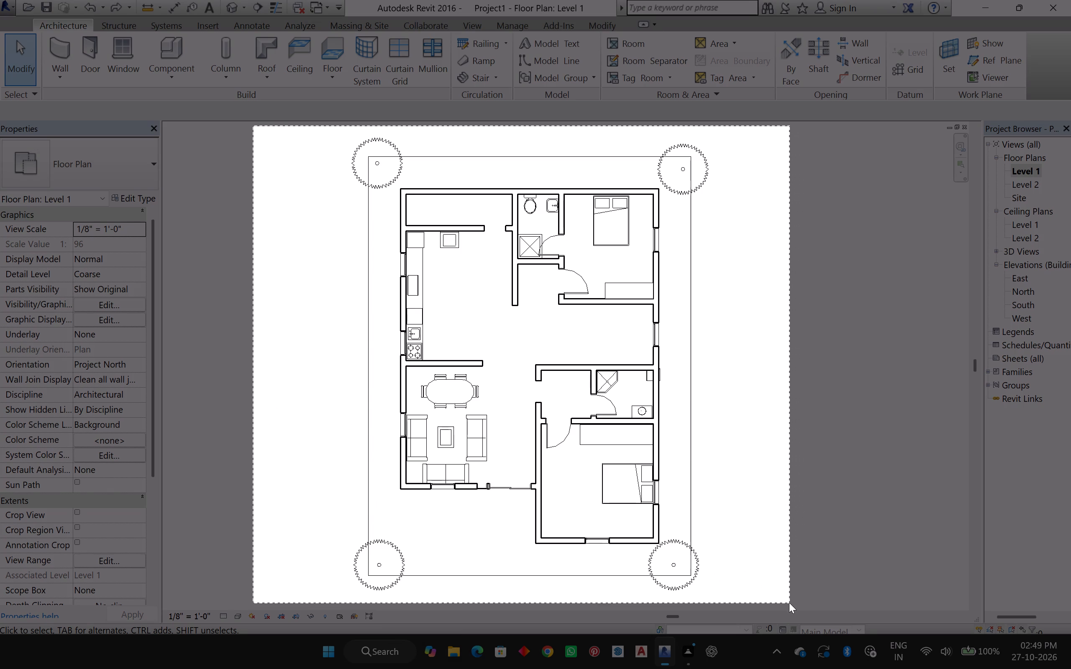
pyautogui.moveTo(789, 603); pyautogui.dragTo(809, 603)
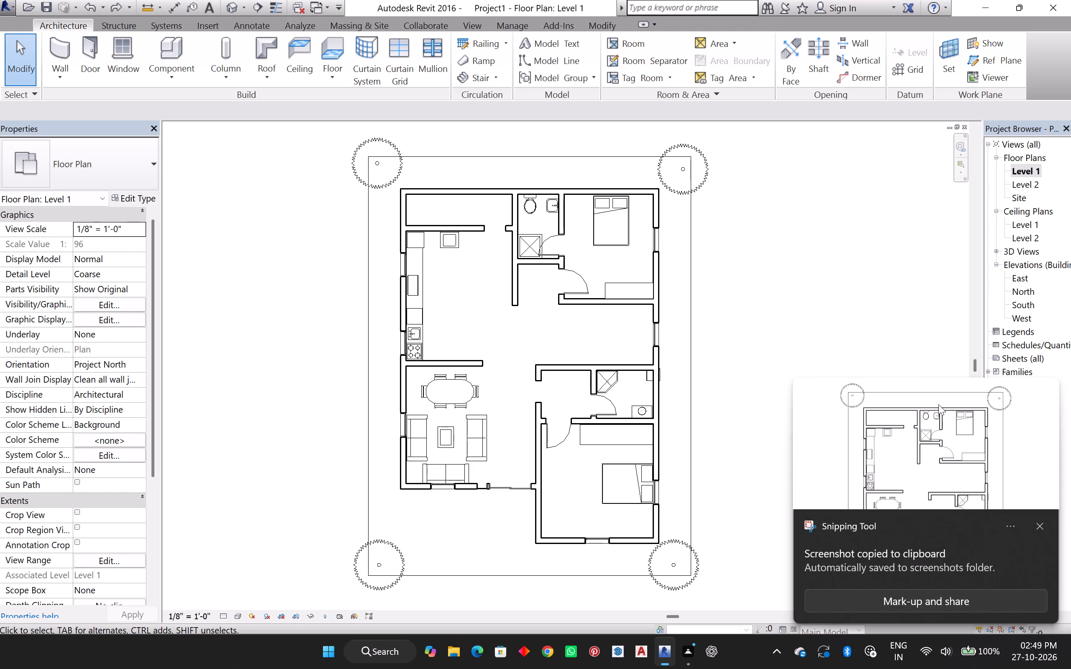
pyautogui.click(1039, 526)
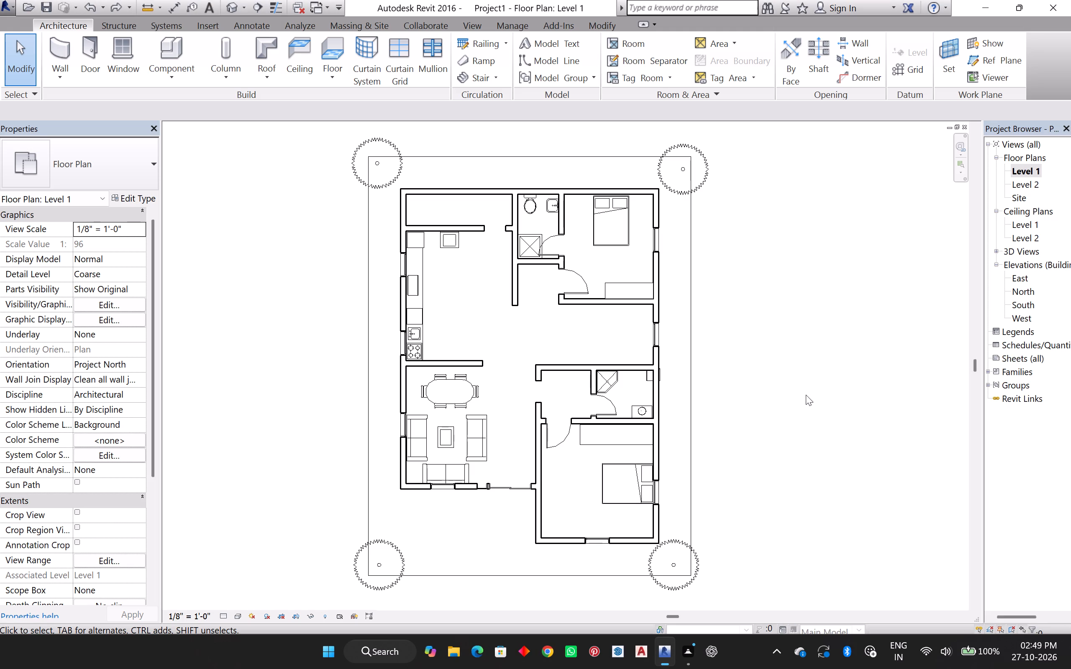
# Save the project.
pyautogui.hotkey('ctrl', 's')
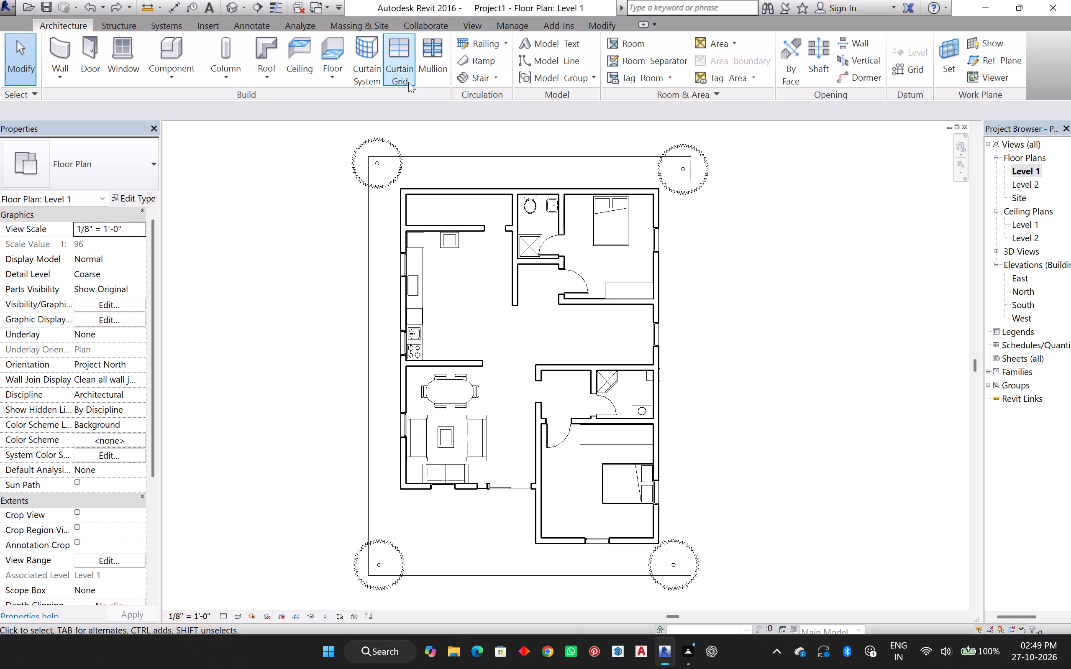
pyautogui.hotkey('ctrl', 's')
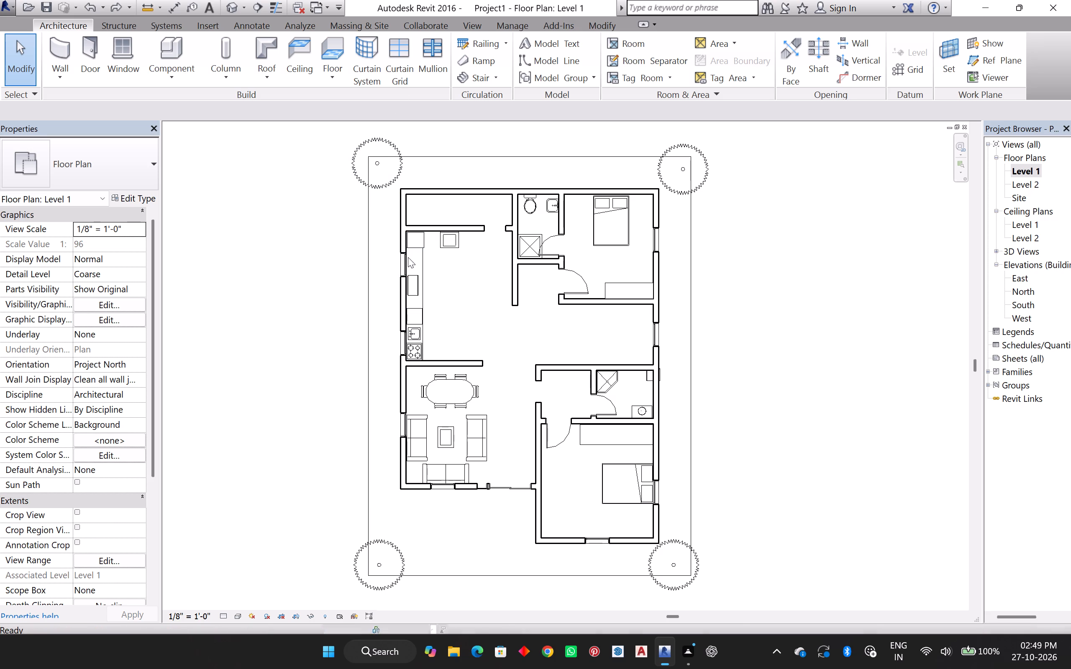
# Print the Level 1 floor plan with Microsoft Print to PDF, saving it in Documents as revit pdf 27.
pyautogui.hotkey('ctrl', 'p')
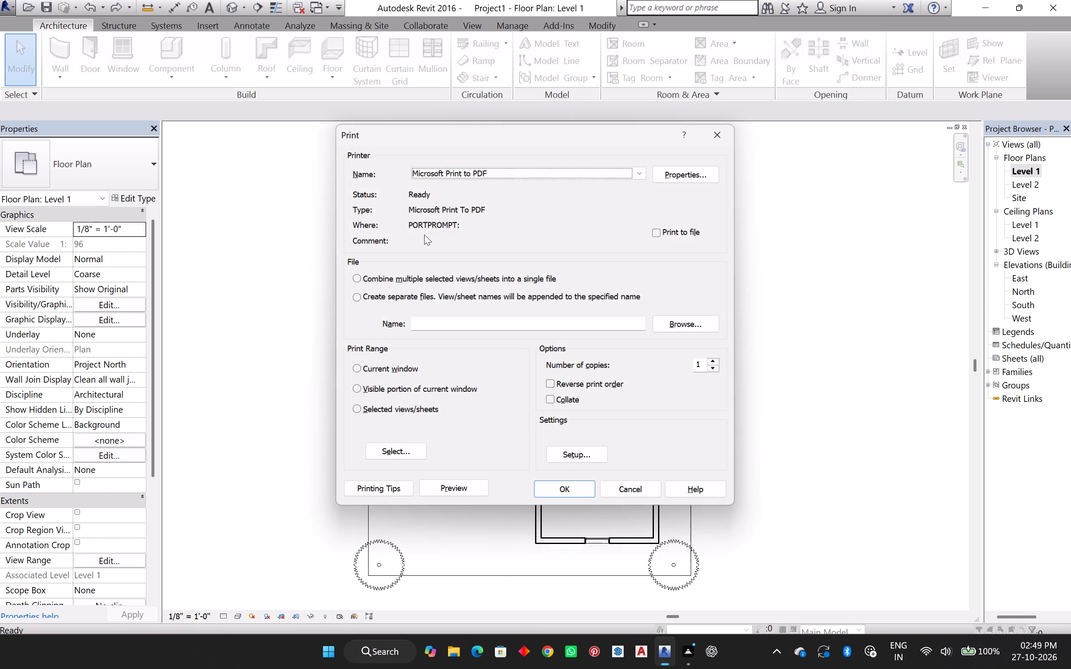
pyautogui.click(578, 496)
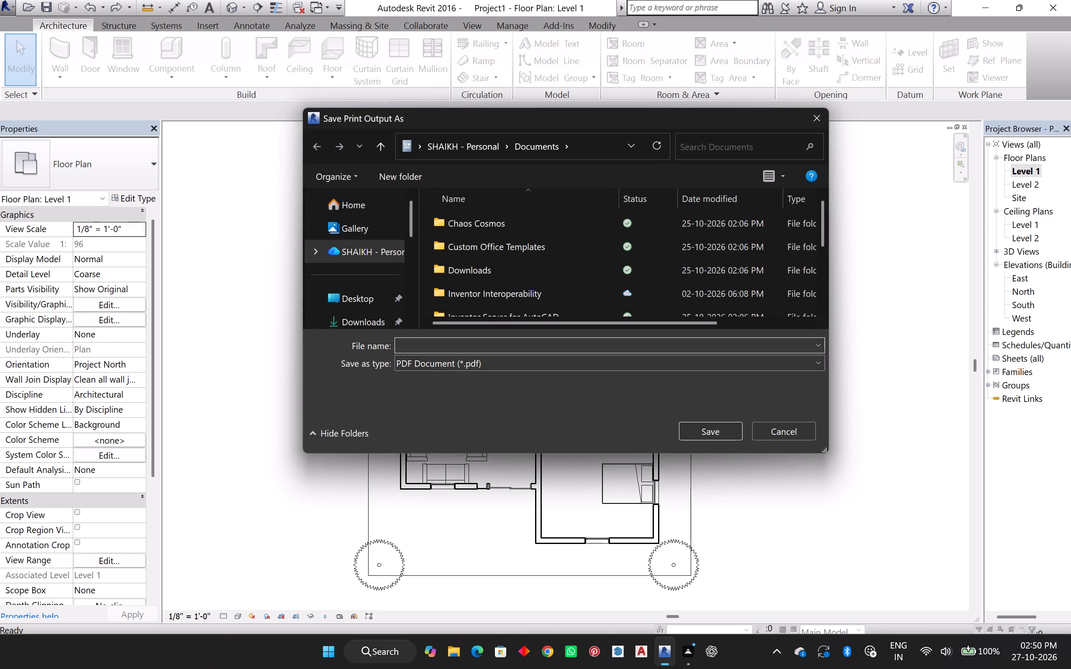
pyautogui.click(533, 345)
pyautogui.write('re')
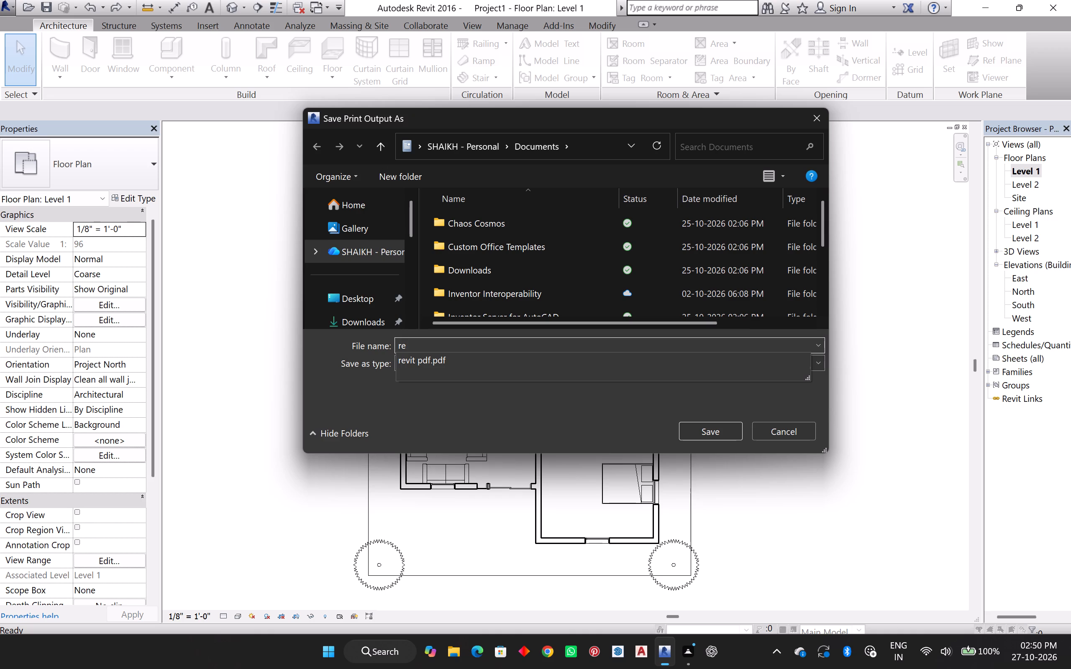
pyautogui.write('vit')
pyautogui.press('space')
pyautogui.write('pd')
pyautogui.write('f')
pyautogui.press('space')
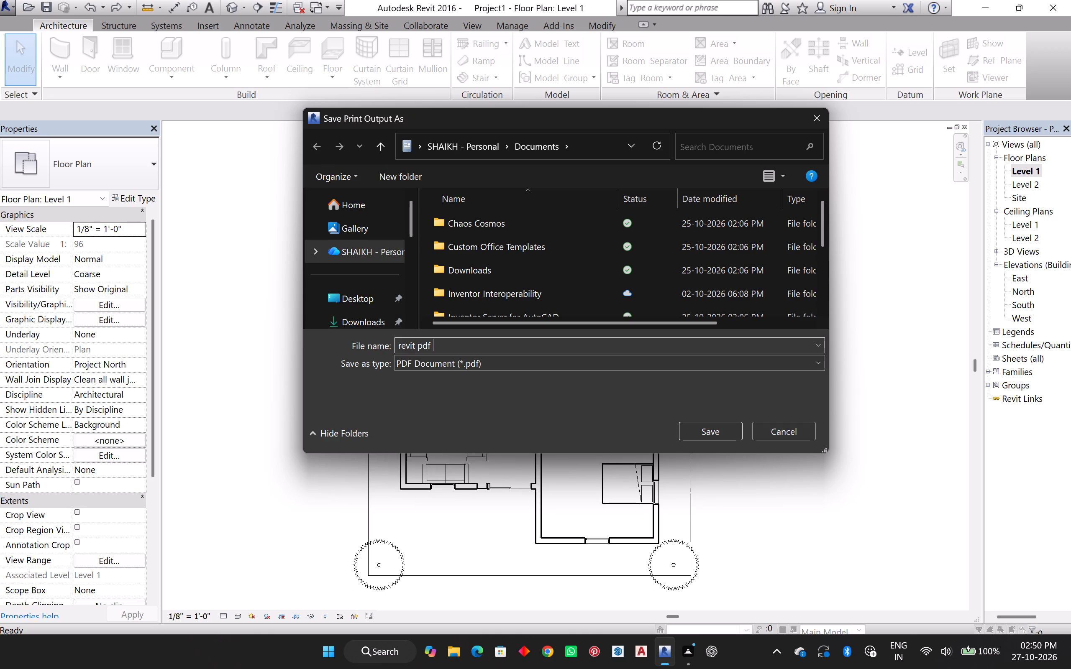
pyautogui.press('2')
pyautogui.press('7')
pyautogui.click(724, 437)
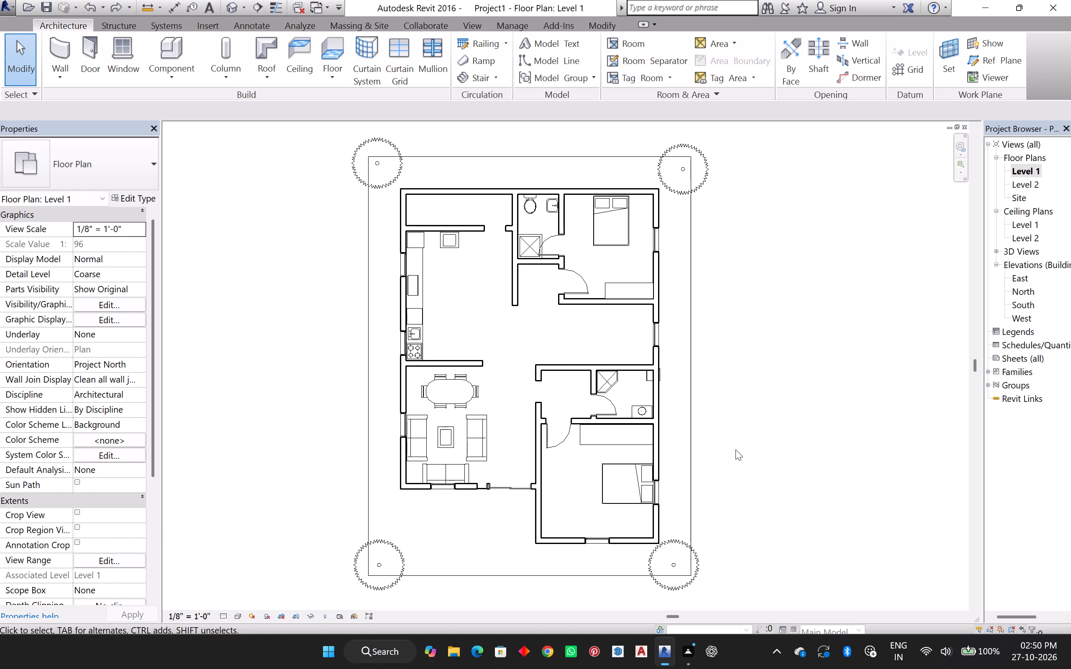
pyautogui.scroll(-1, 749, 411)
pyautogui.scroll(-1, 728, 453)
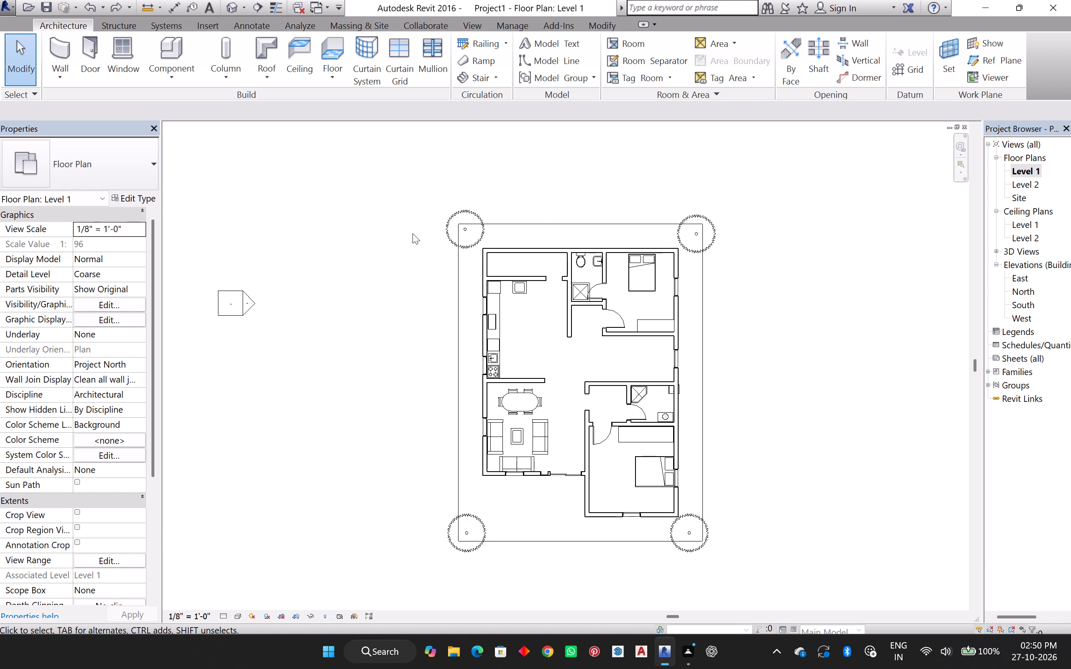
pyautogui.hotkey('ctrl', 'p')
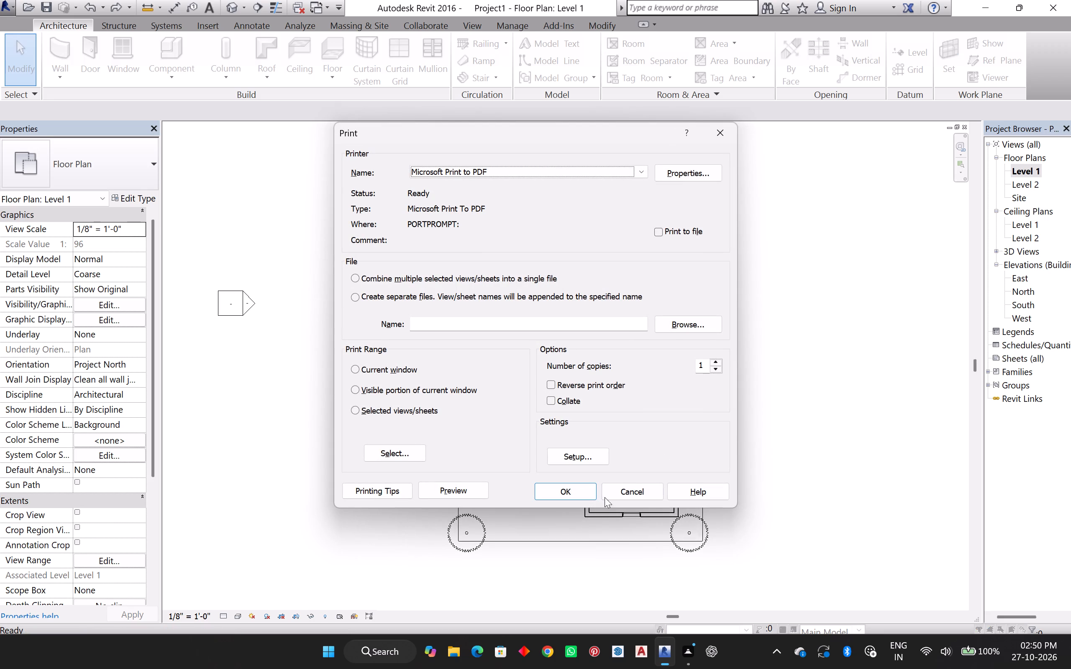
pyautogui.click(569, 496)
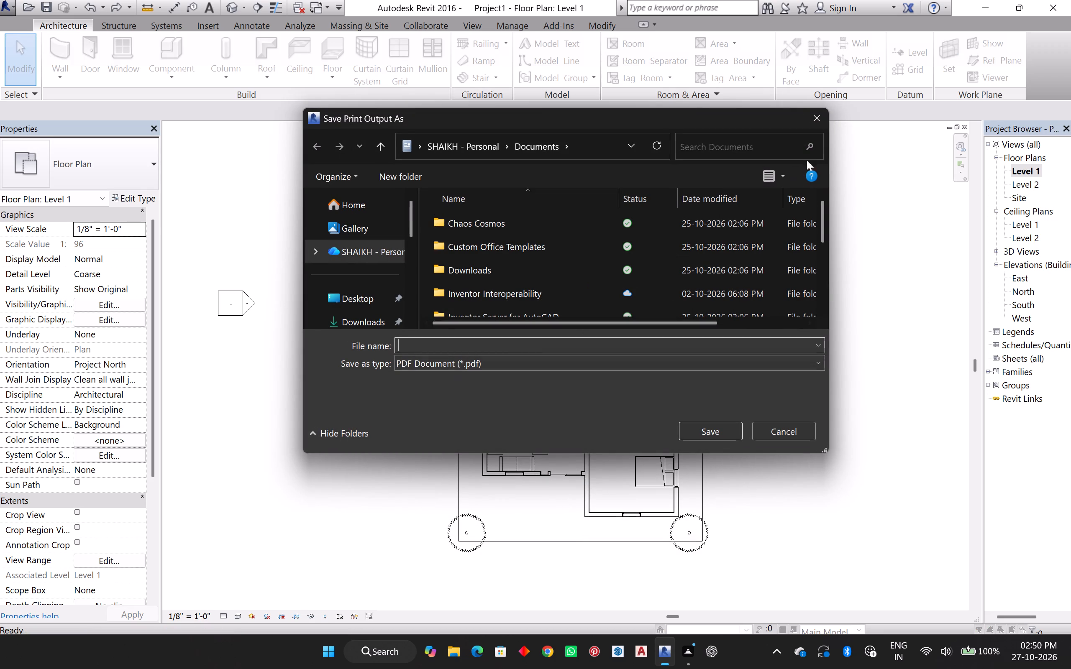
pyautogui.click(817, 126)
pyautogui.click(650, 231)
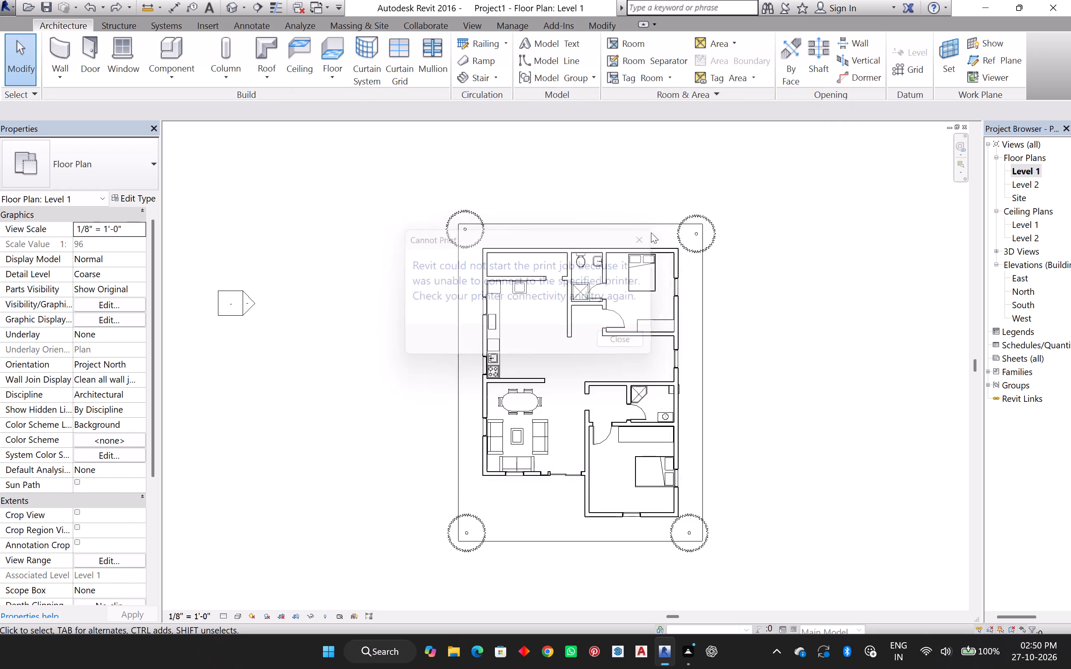
# Switch to File Explorer and locate the exported revit pdf 27 file, checking Downloads, the OneDrive folder and the recent files.
pyautogui.click(448, 650)
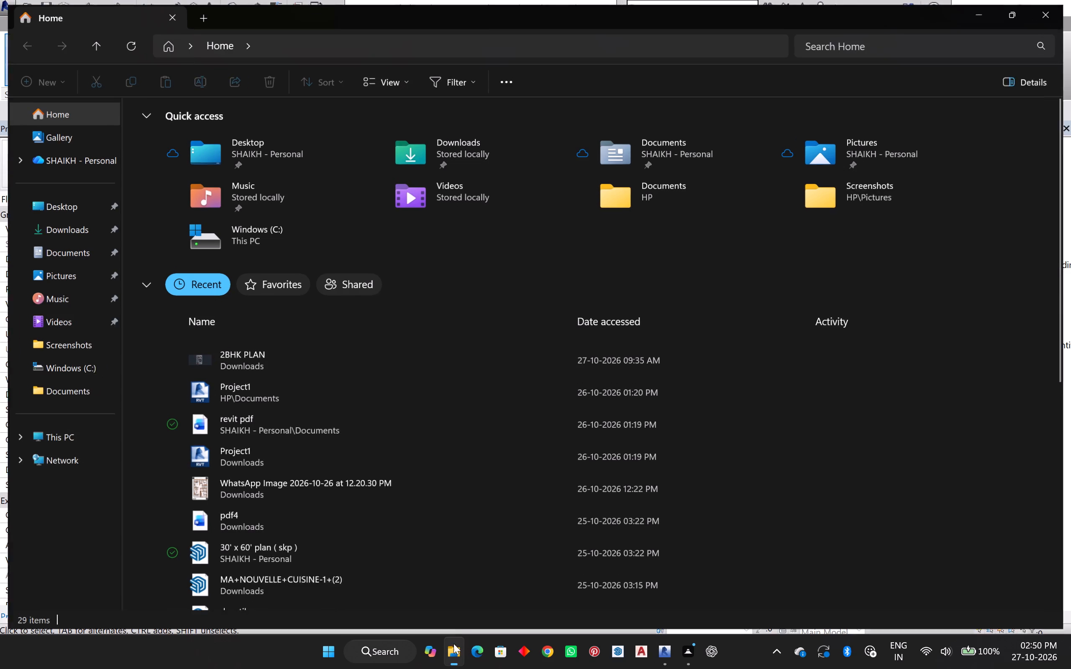
pyautogui.click(286, 365)
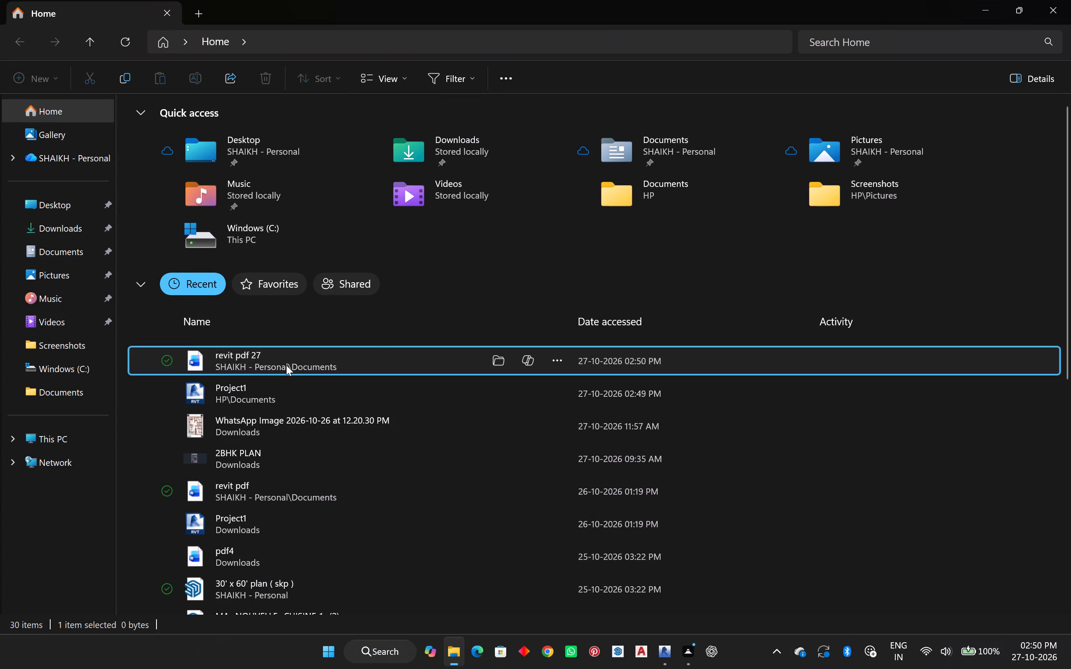
pyautogui.click(286, 365)
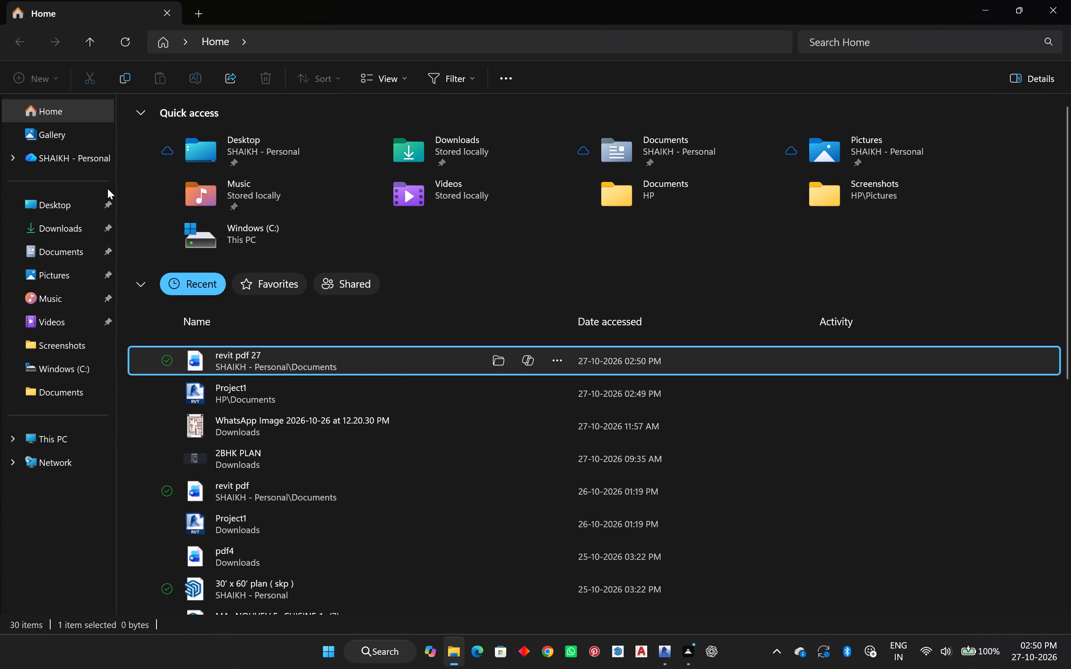
pyautogui.click(60, 220)
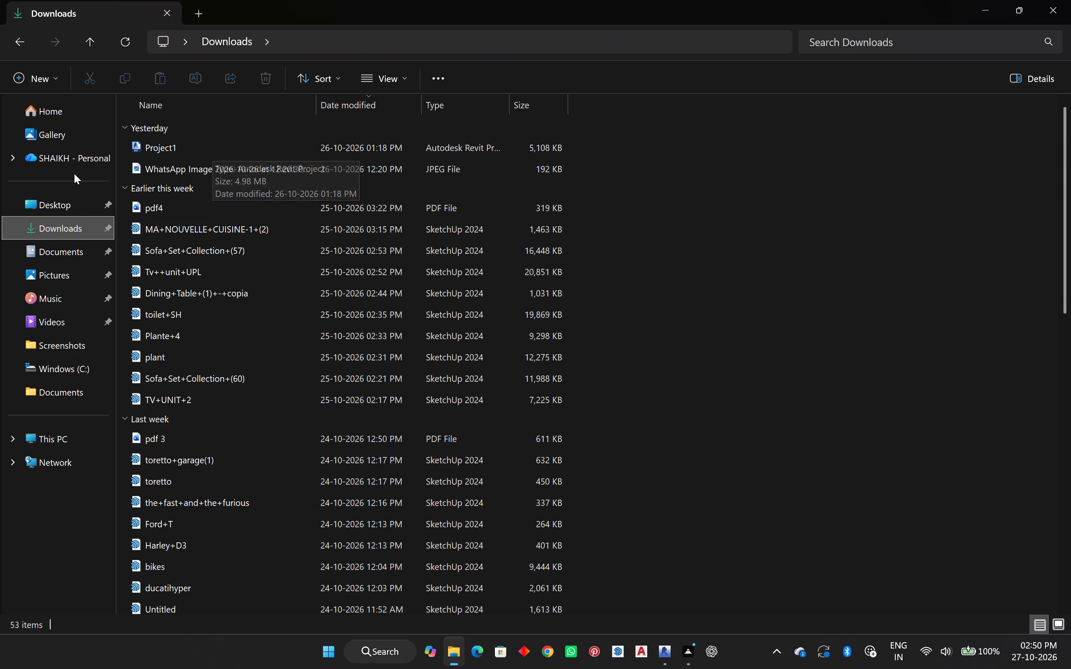
pyautogui.click(82, 194)
pyautogui.click(86, 229)
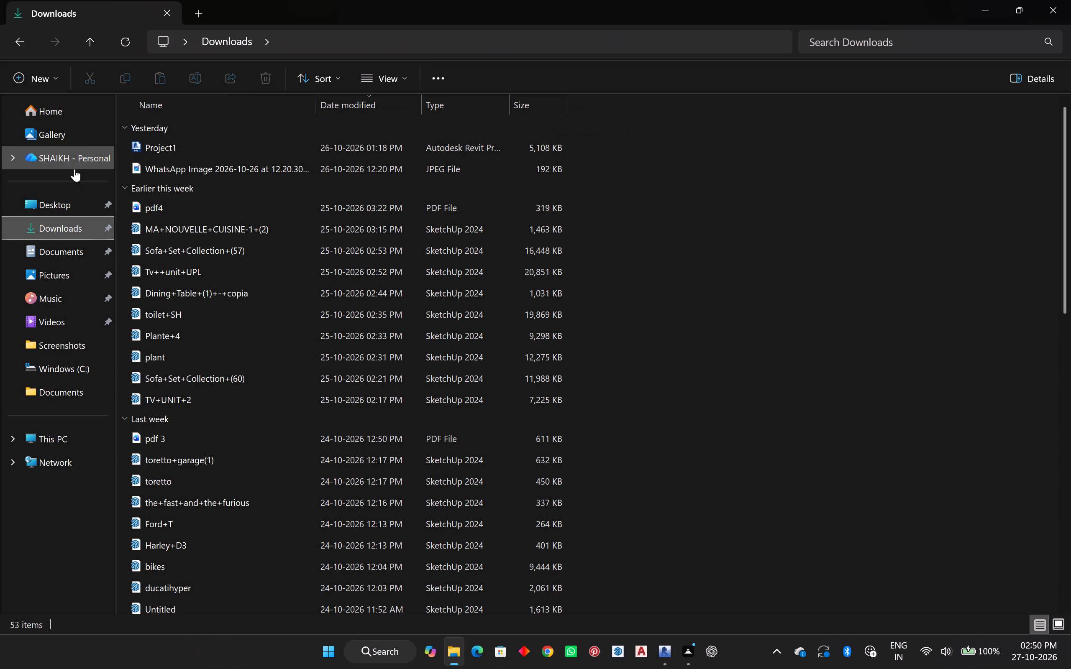
pyautogui.click(67, 152)
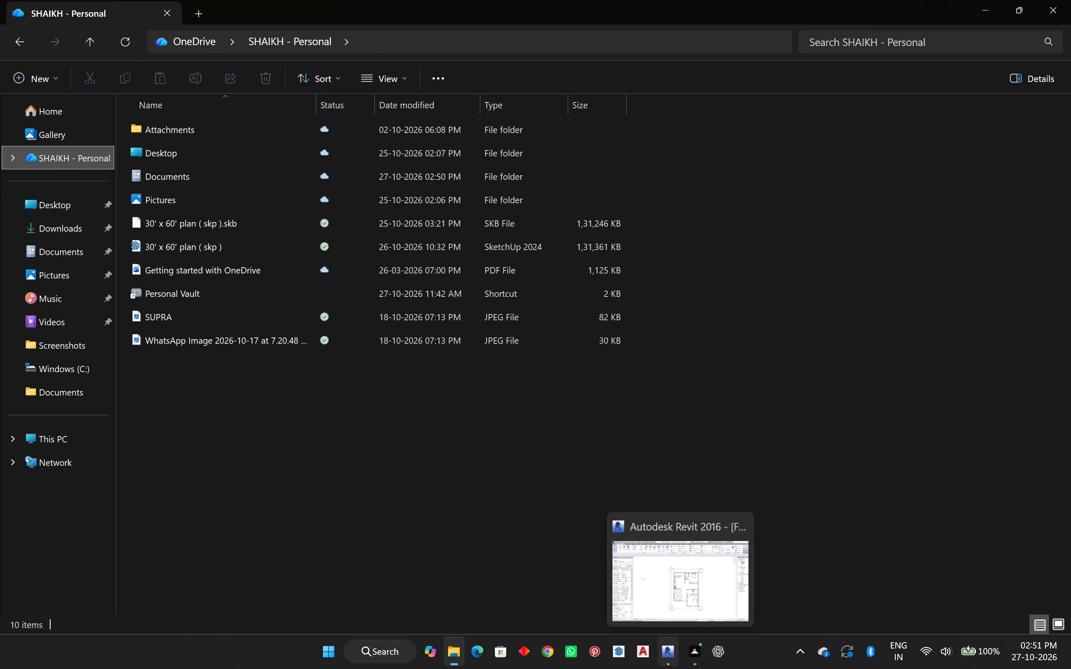
pyautogui.click(647, 580)
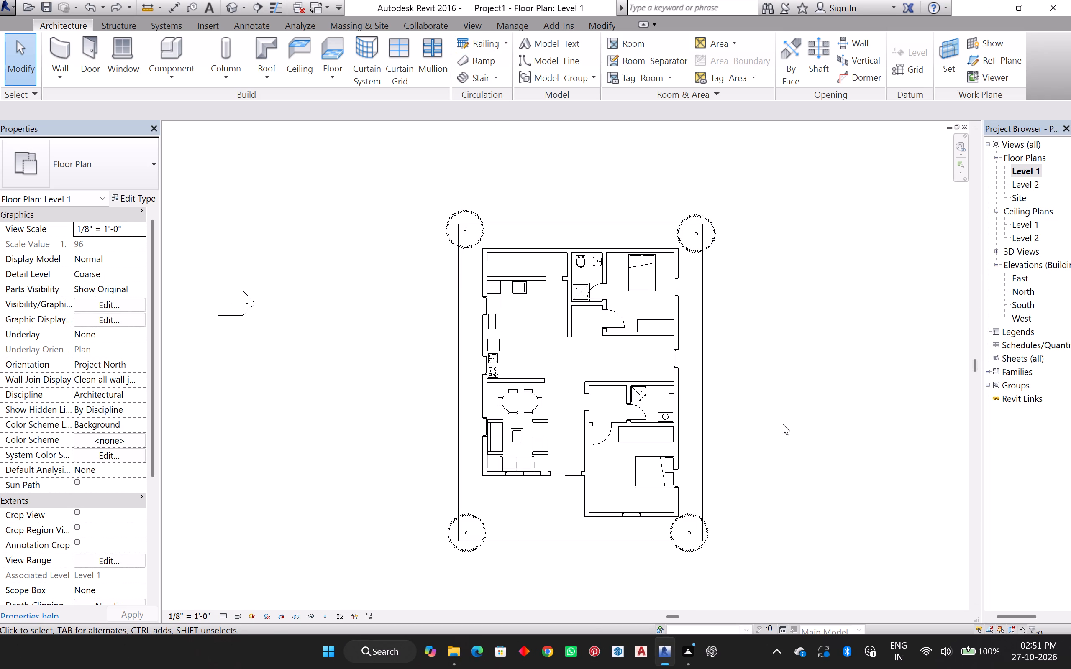
pyautogui.click(451, 654)
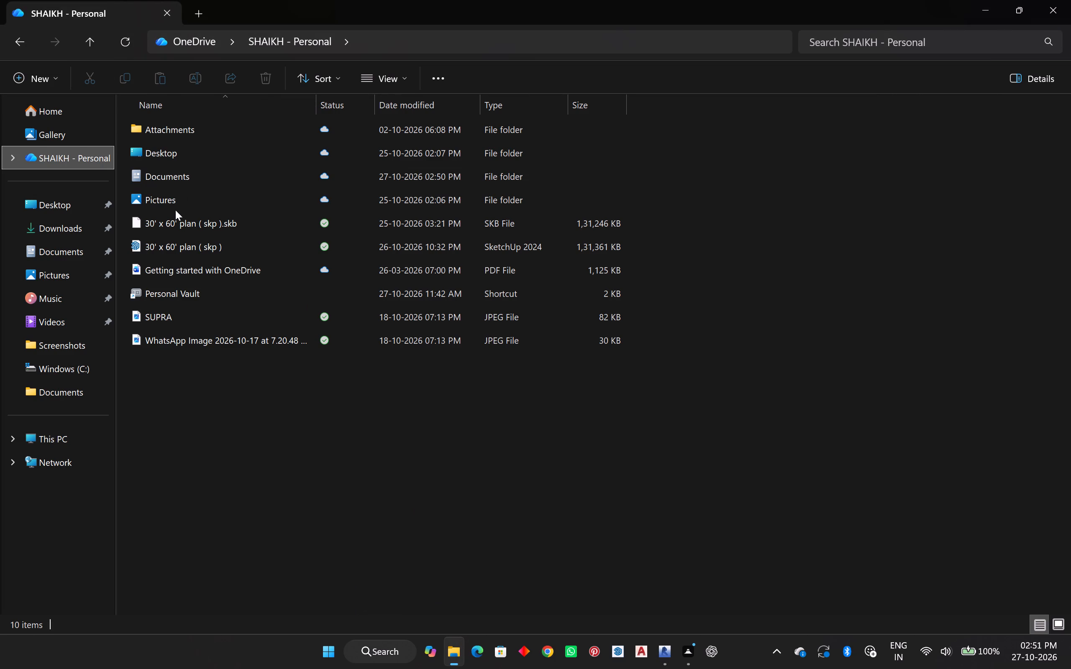
pyautogui.click(56, 119)
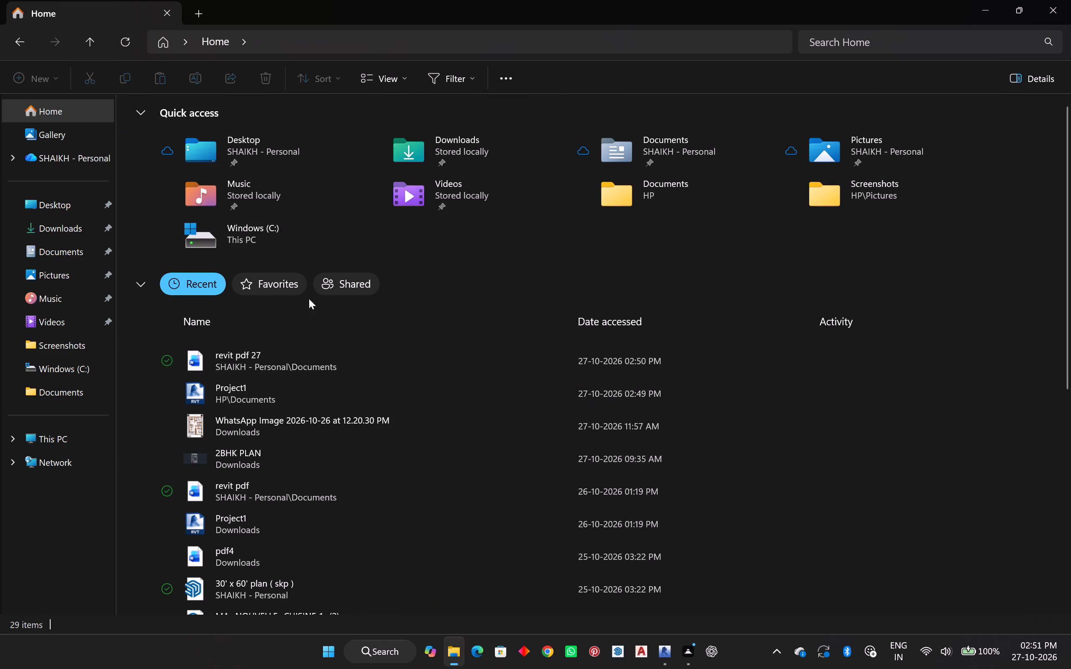
pyautogui.rightClick(648, 355)
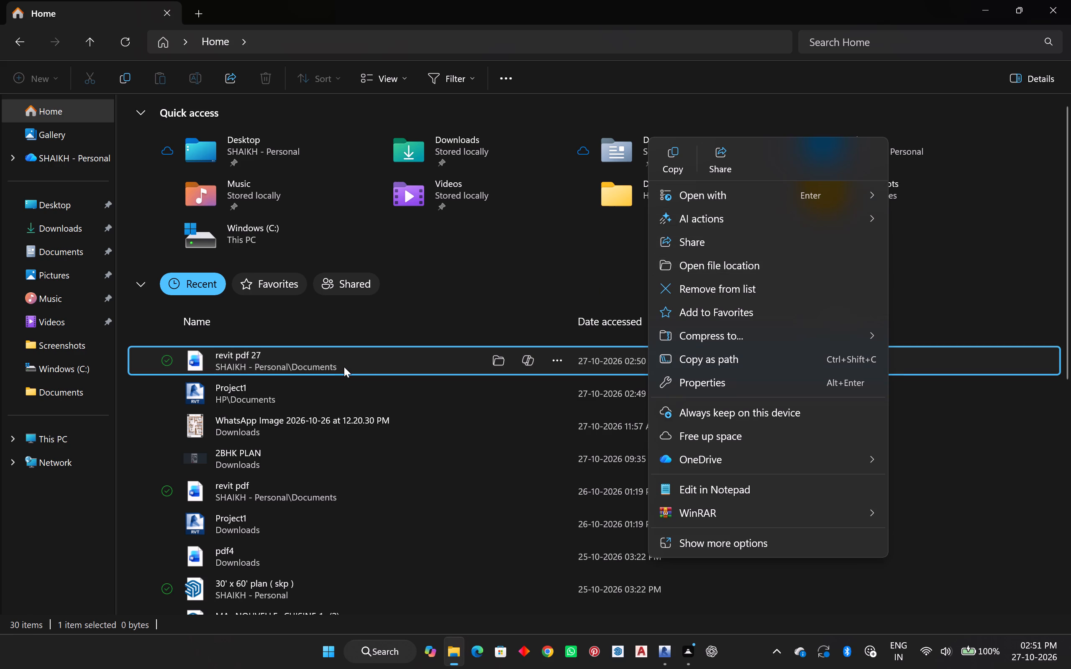
pyautogui.click(985, 439)
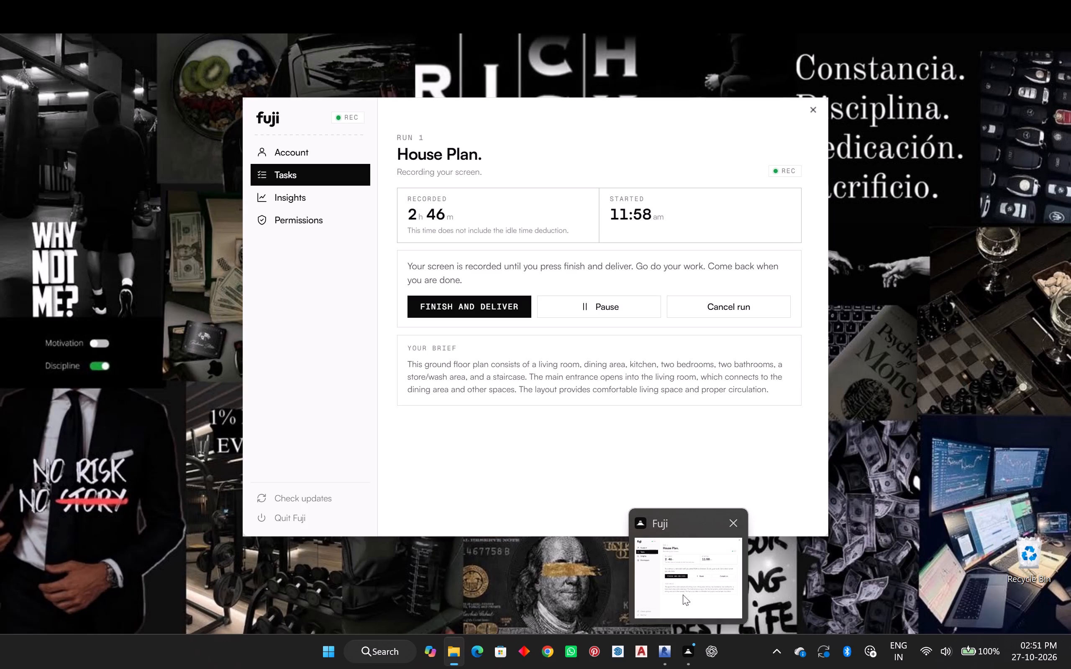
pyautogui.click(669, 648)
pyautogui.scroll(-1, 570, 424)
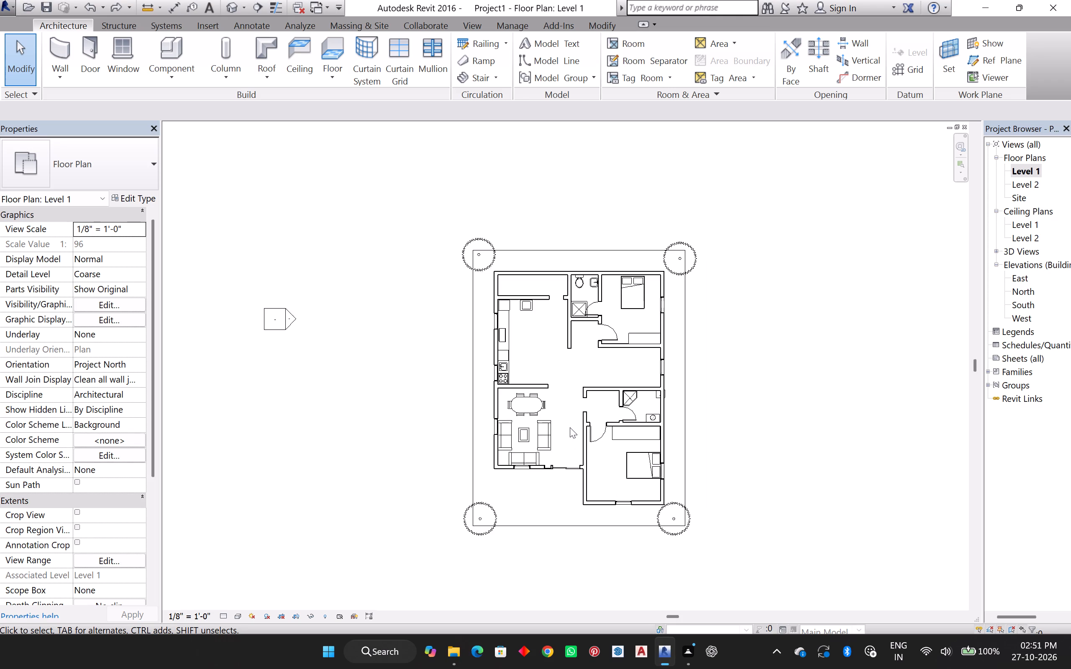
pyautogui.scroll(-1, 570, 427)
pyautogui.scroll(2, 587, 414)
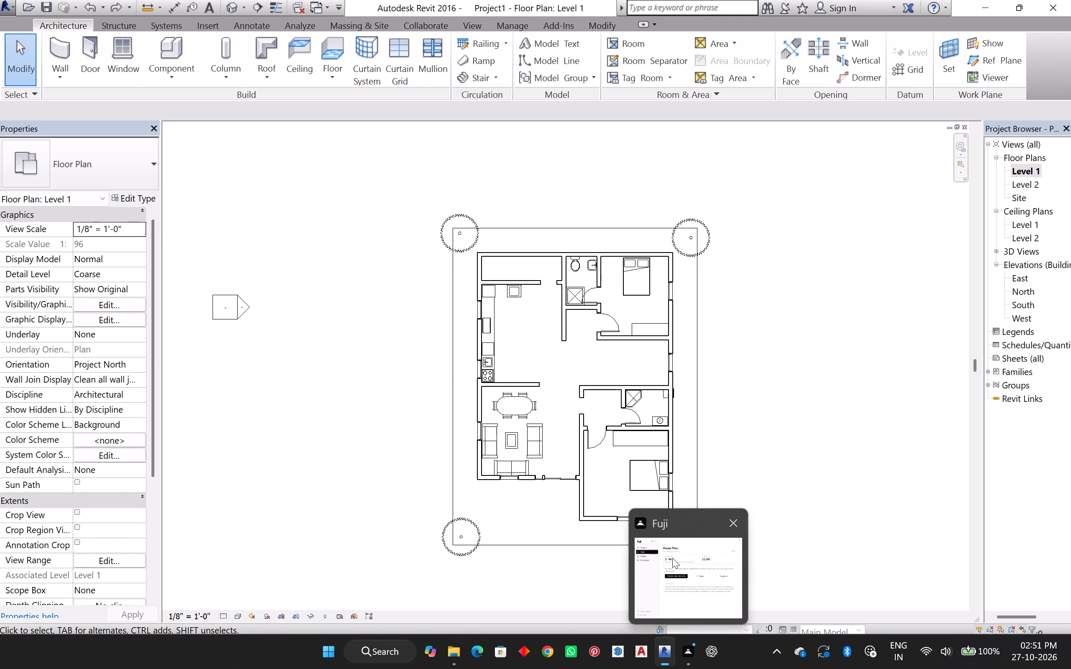